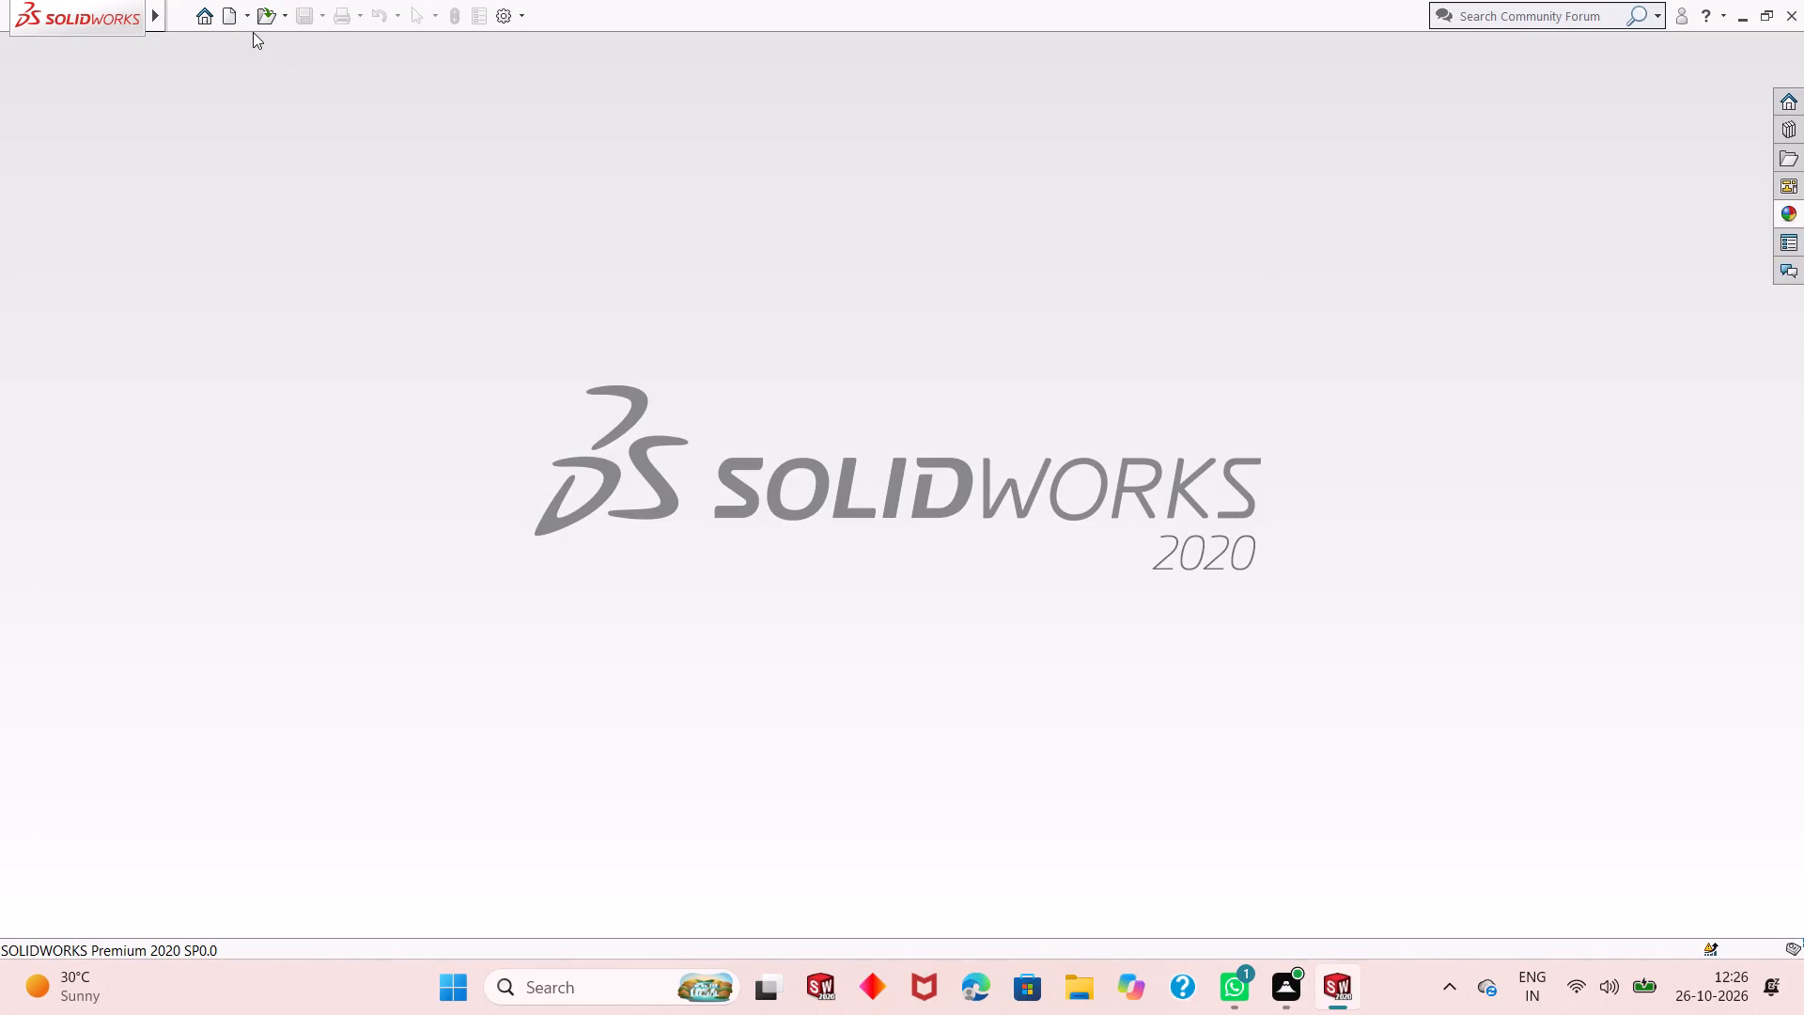
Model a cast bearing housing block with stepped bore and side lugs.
Create a new part document and open a sketch on the Front Plane.
click(227, 12)
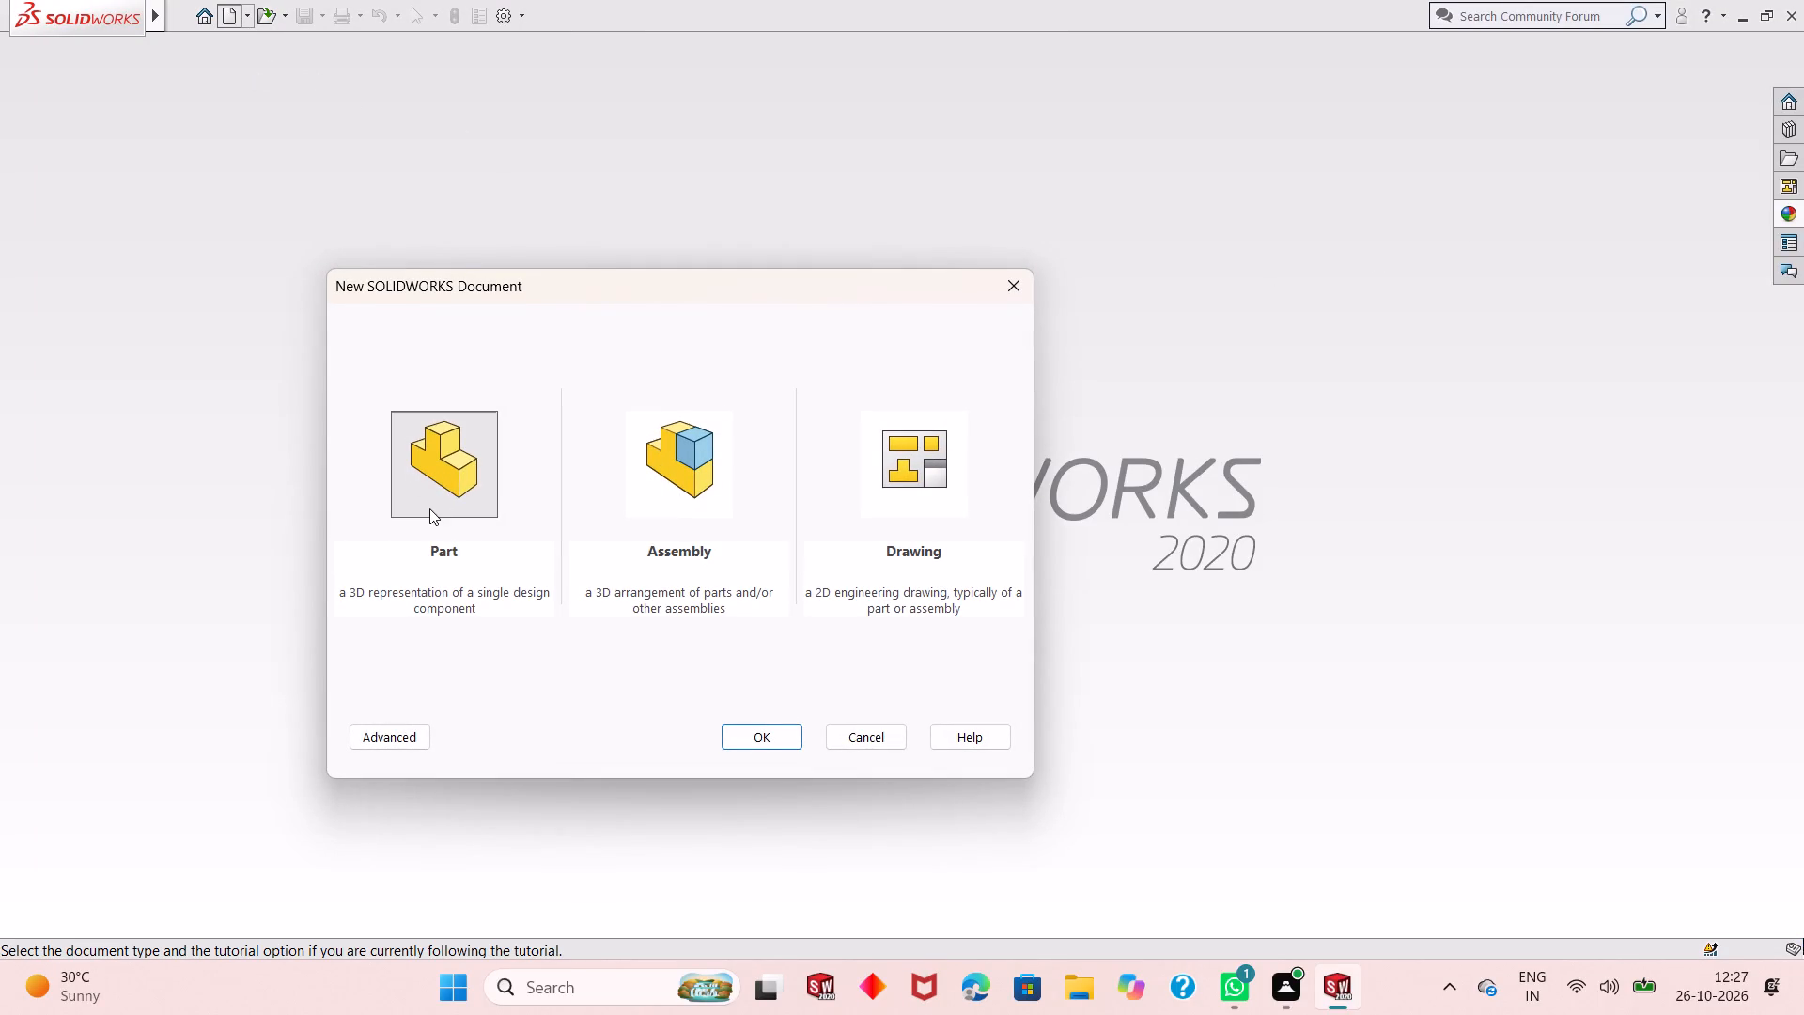
double_click(429, 508)
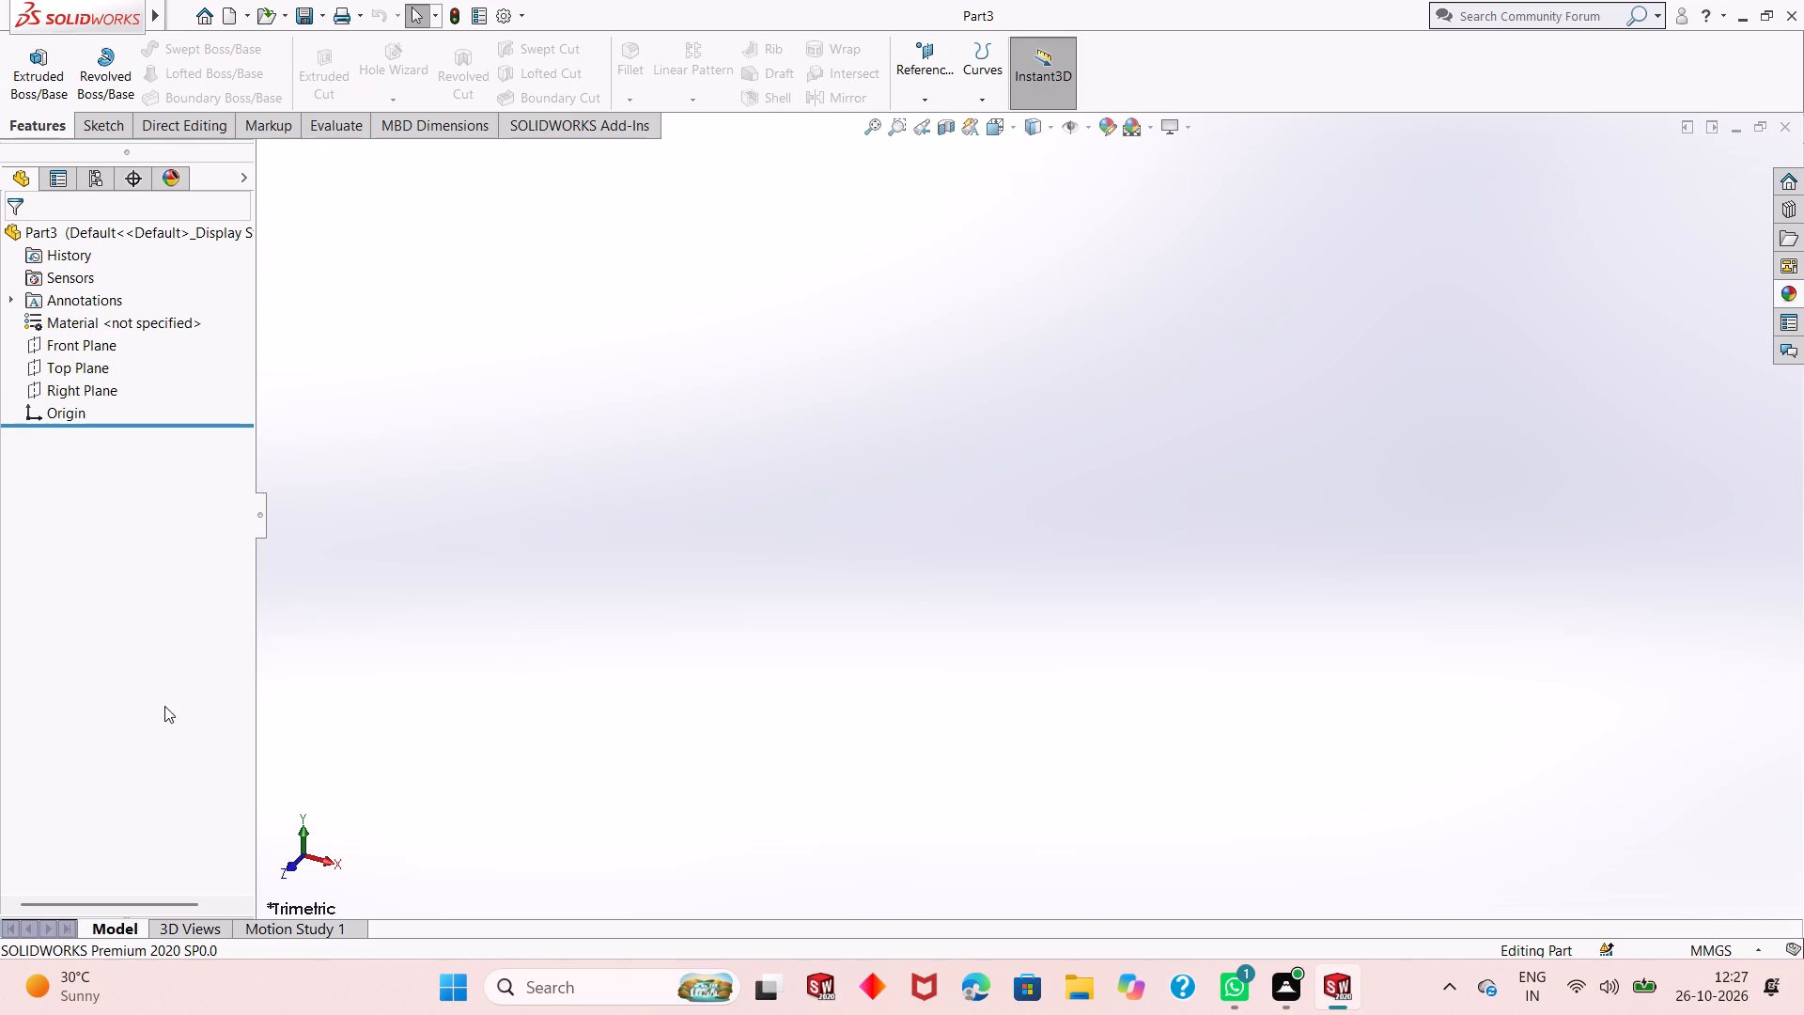
click(96, 350)
click(110, 327)
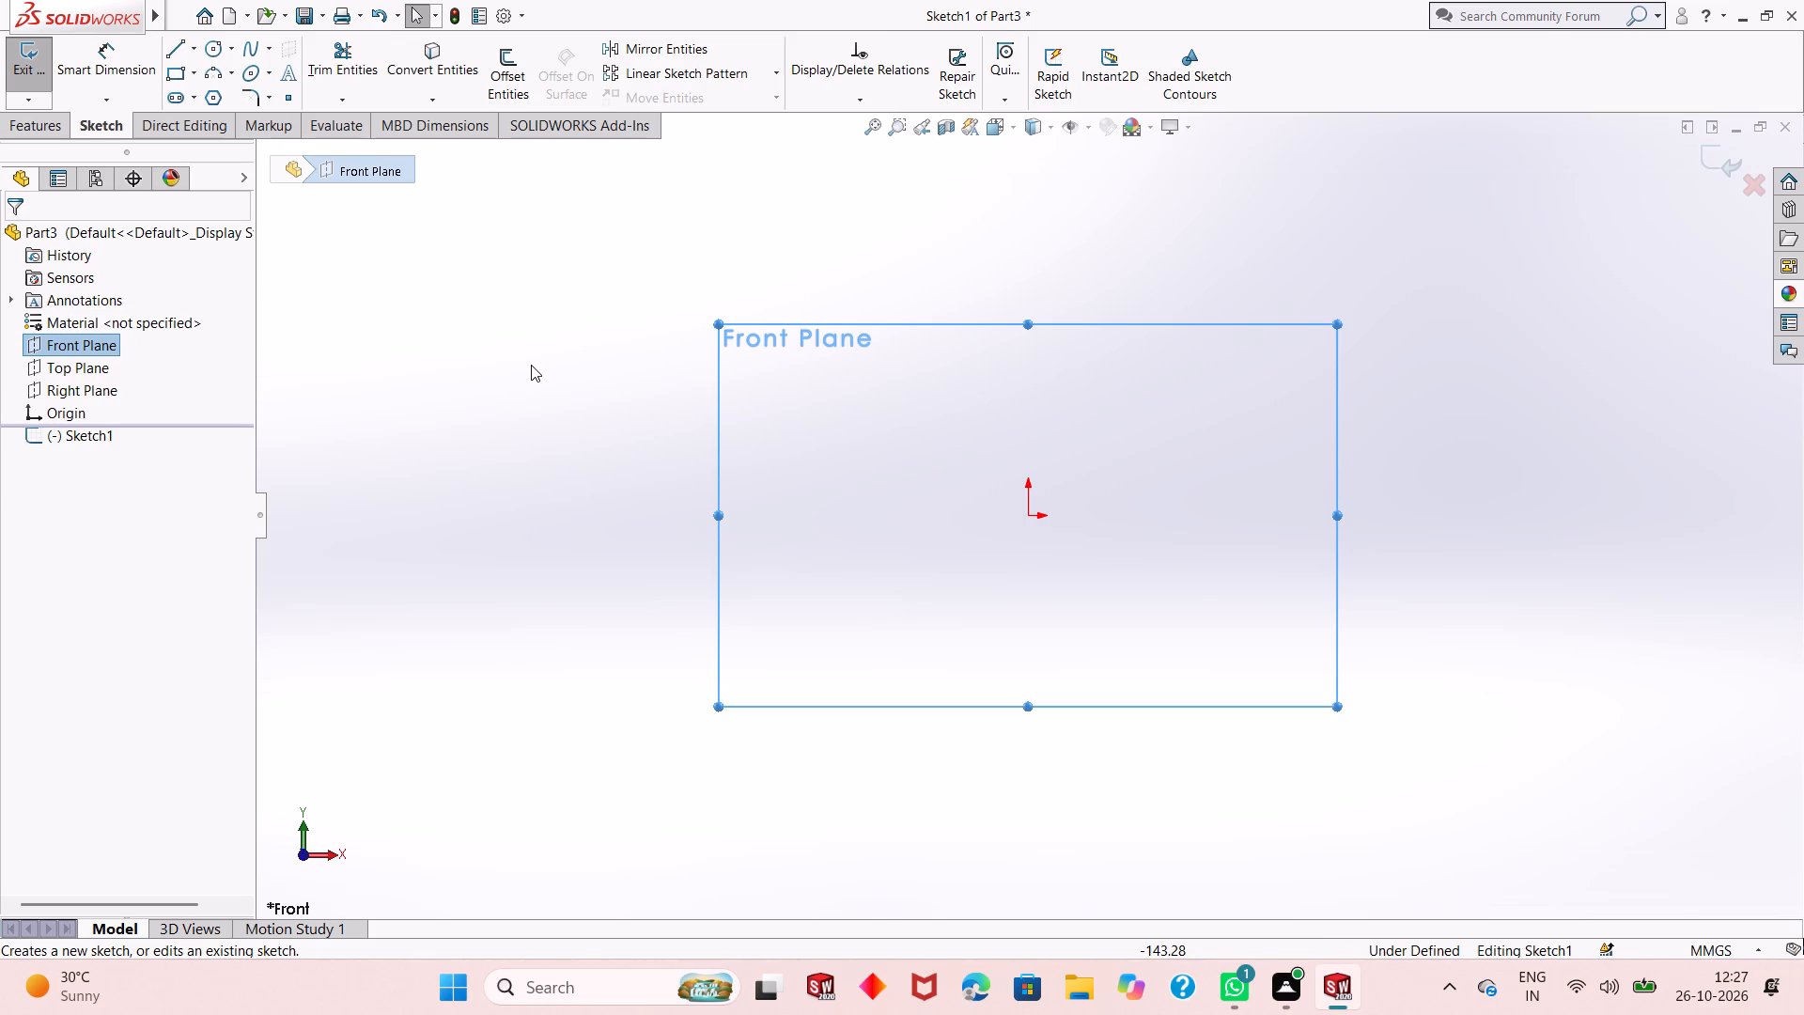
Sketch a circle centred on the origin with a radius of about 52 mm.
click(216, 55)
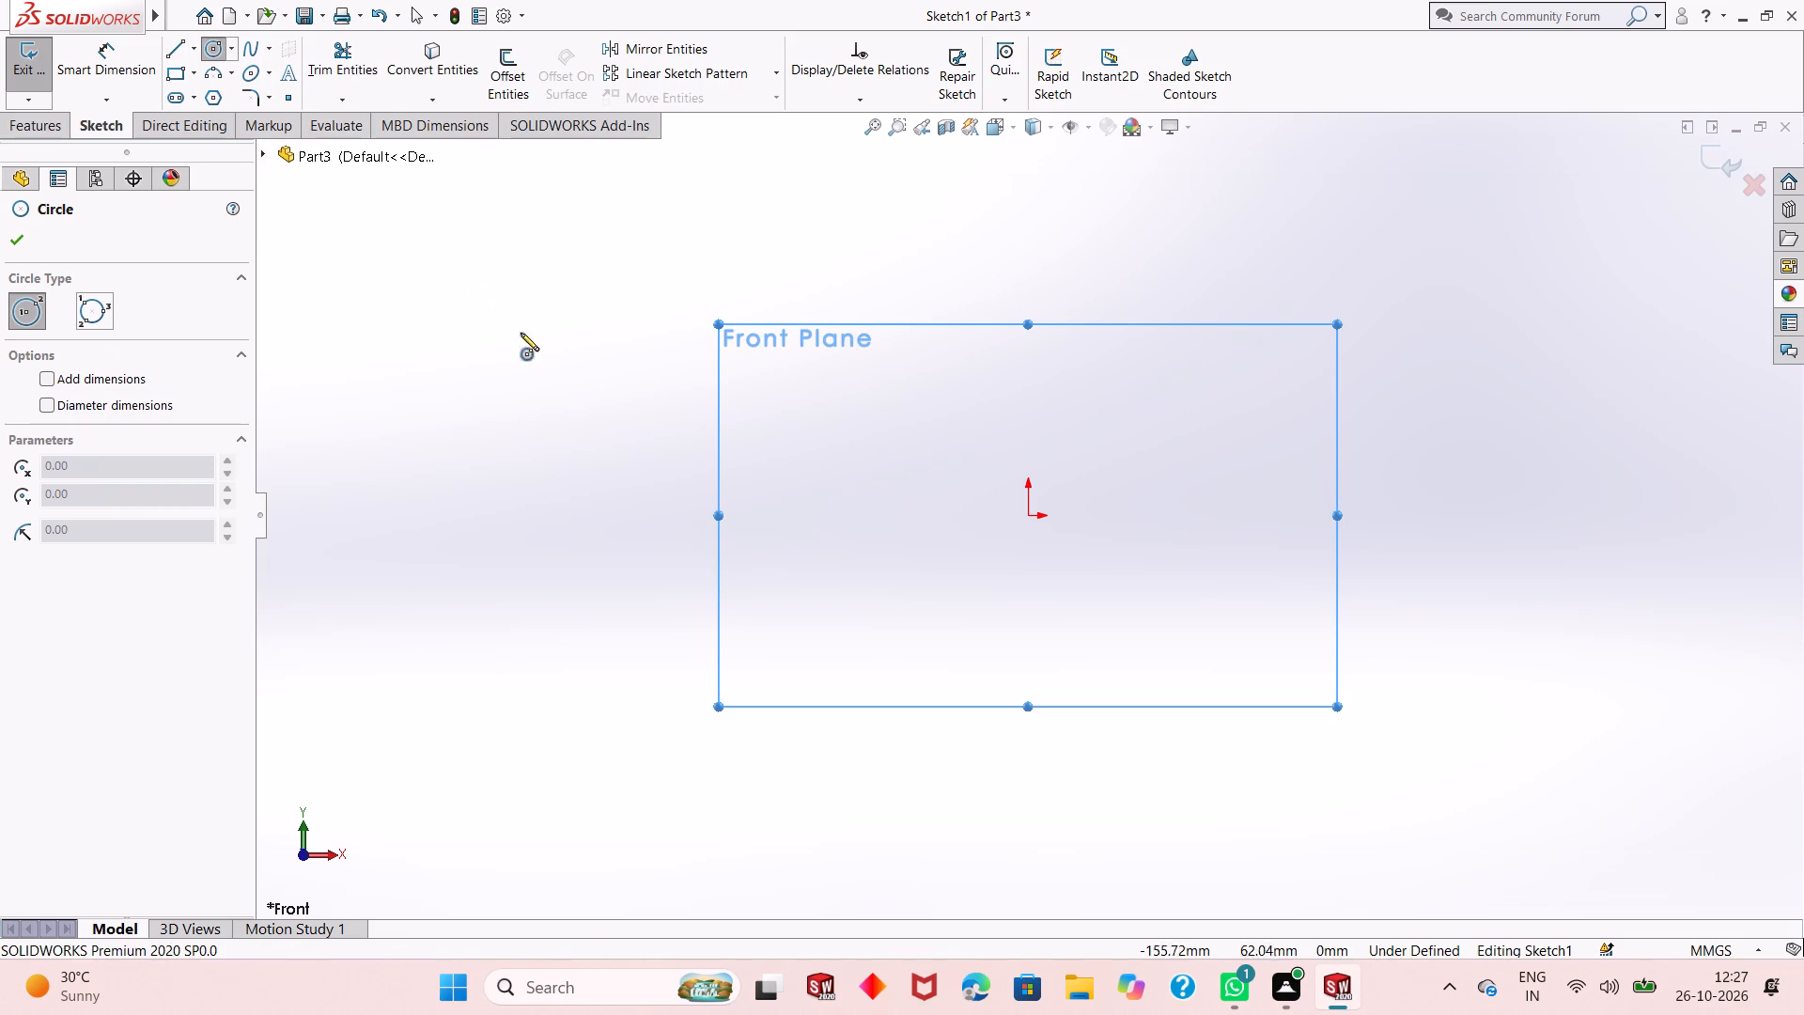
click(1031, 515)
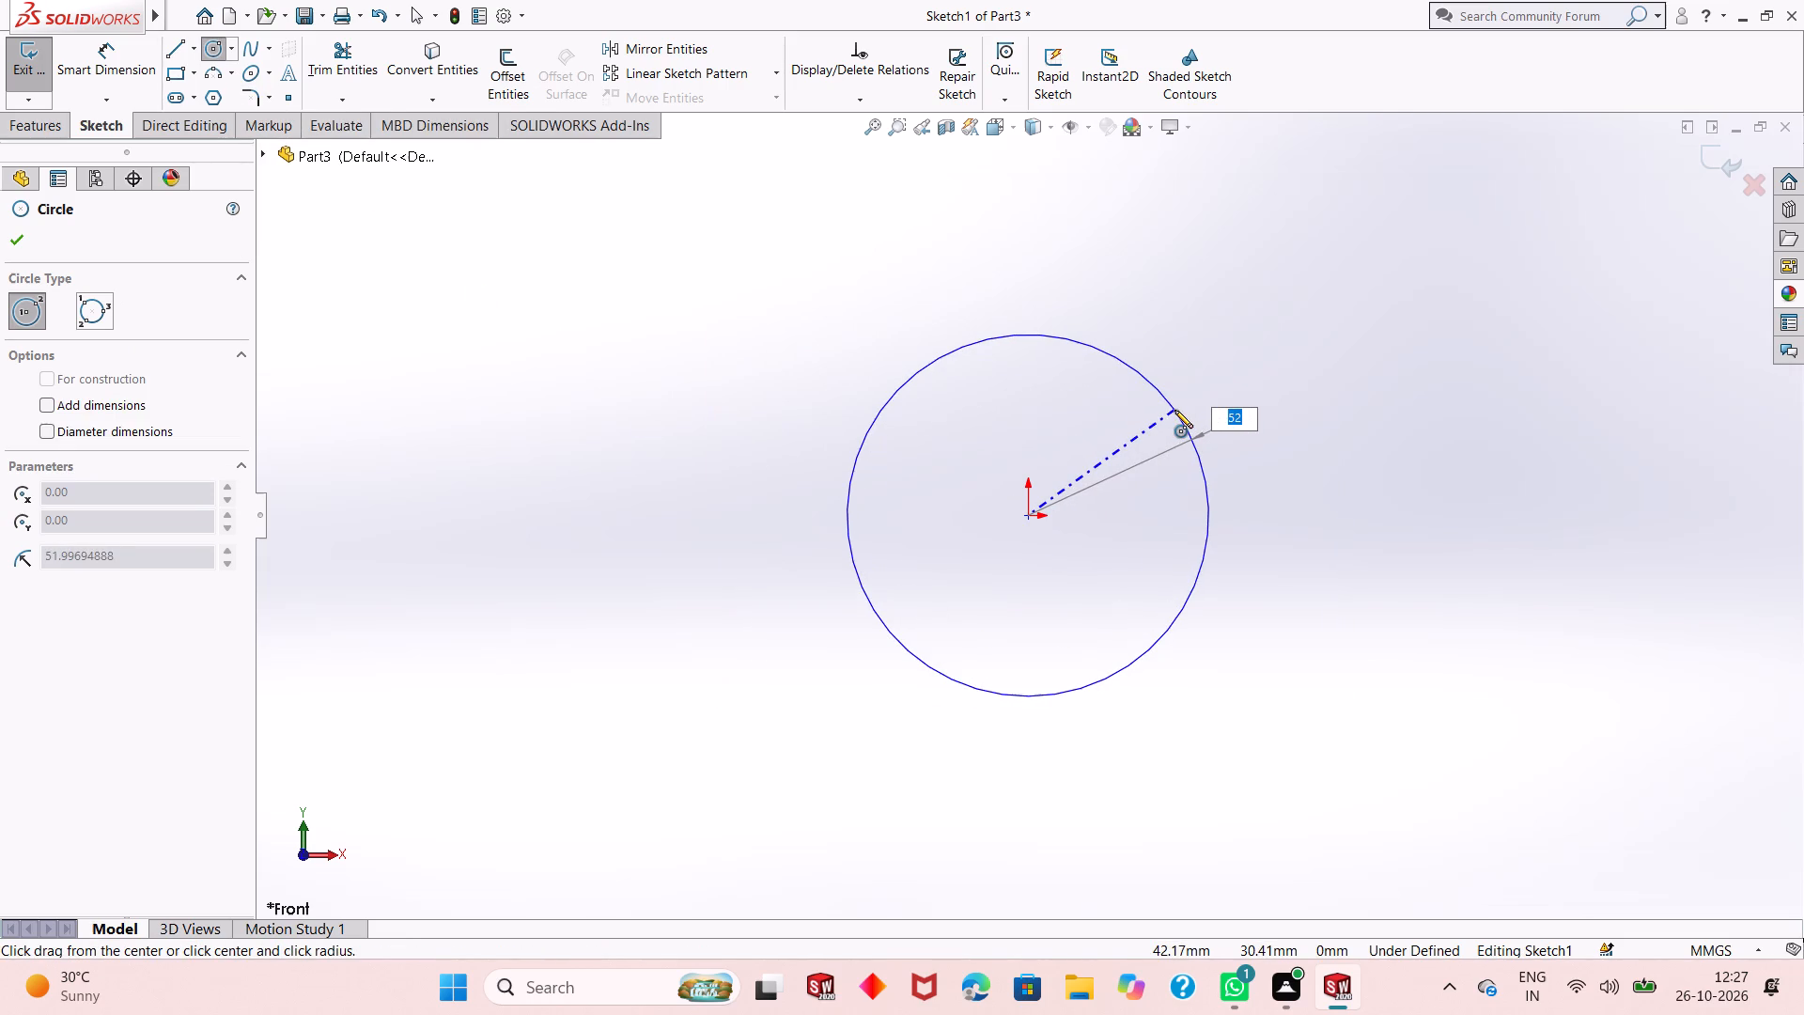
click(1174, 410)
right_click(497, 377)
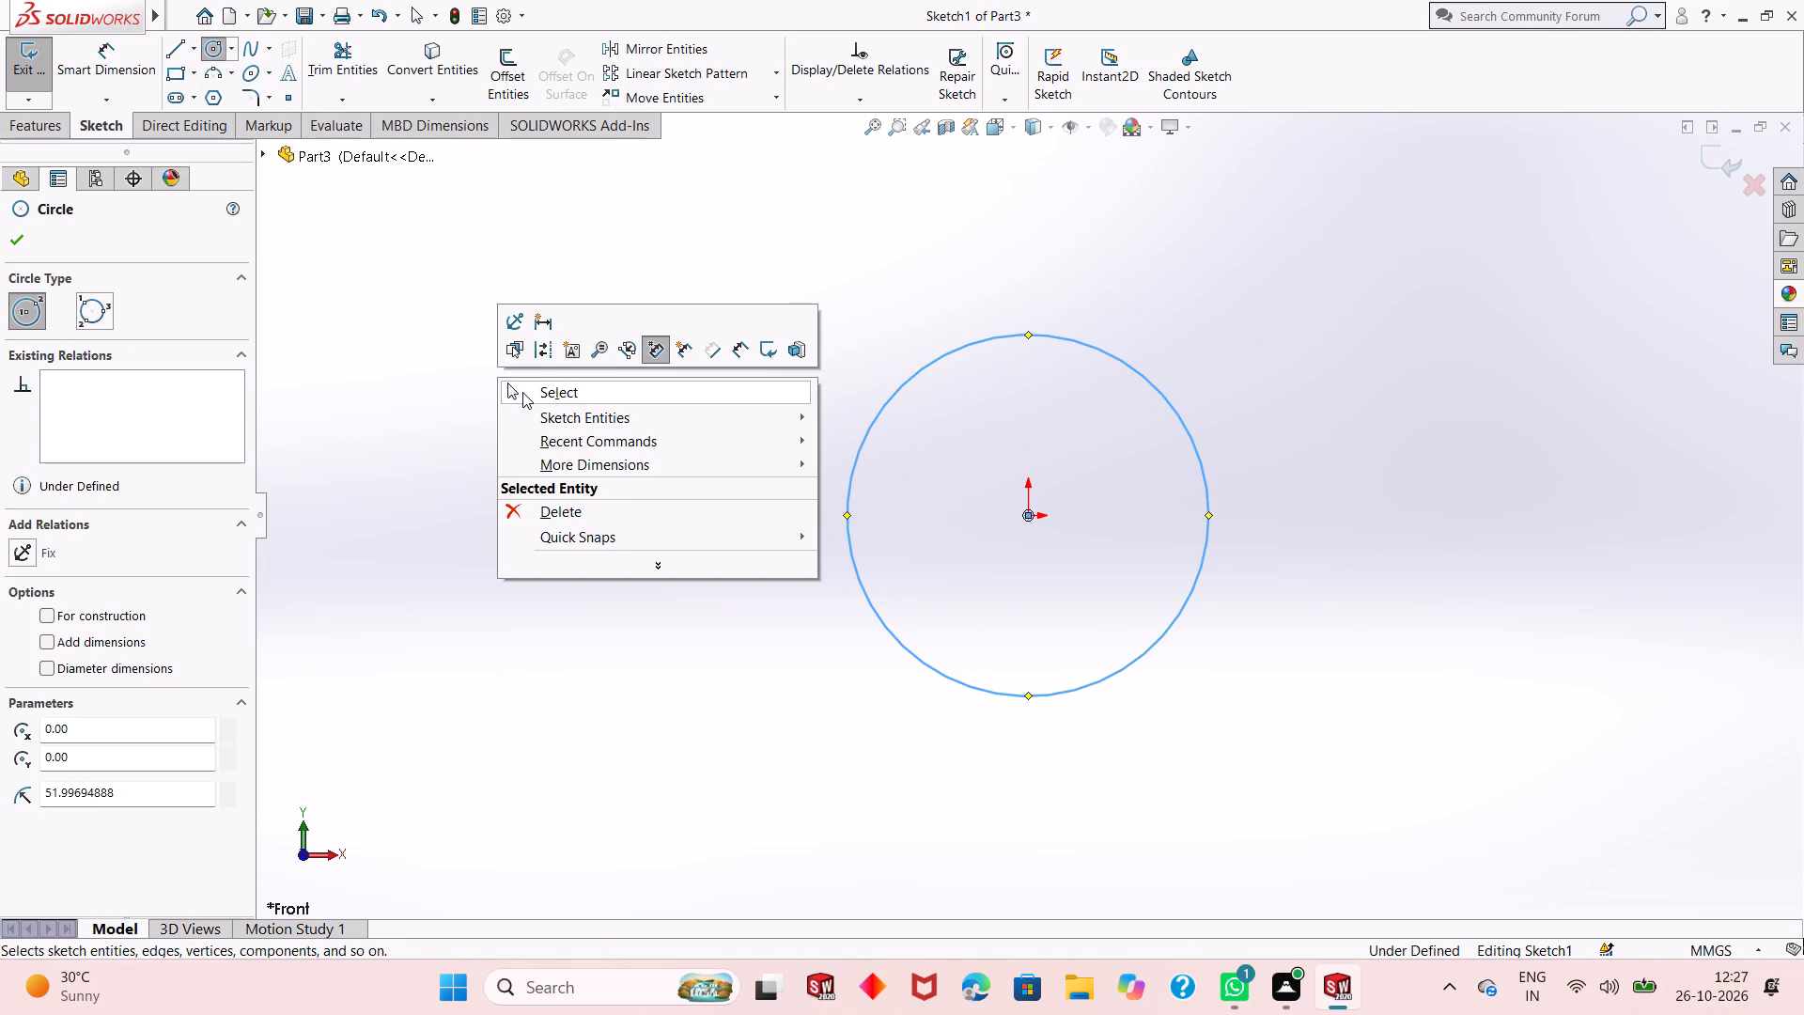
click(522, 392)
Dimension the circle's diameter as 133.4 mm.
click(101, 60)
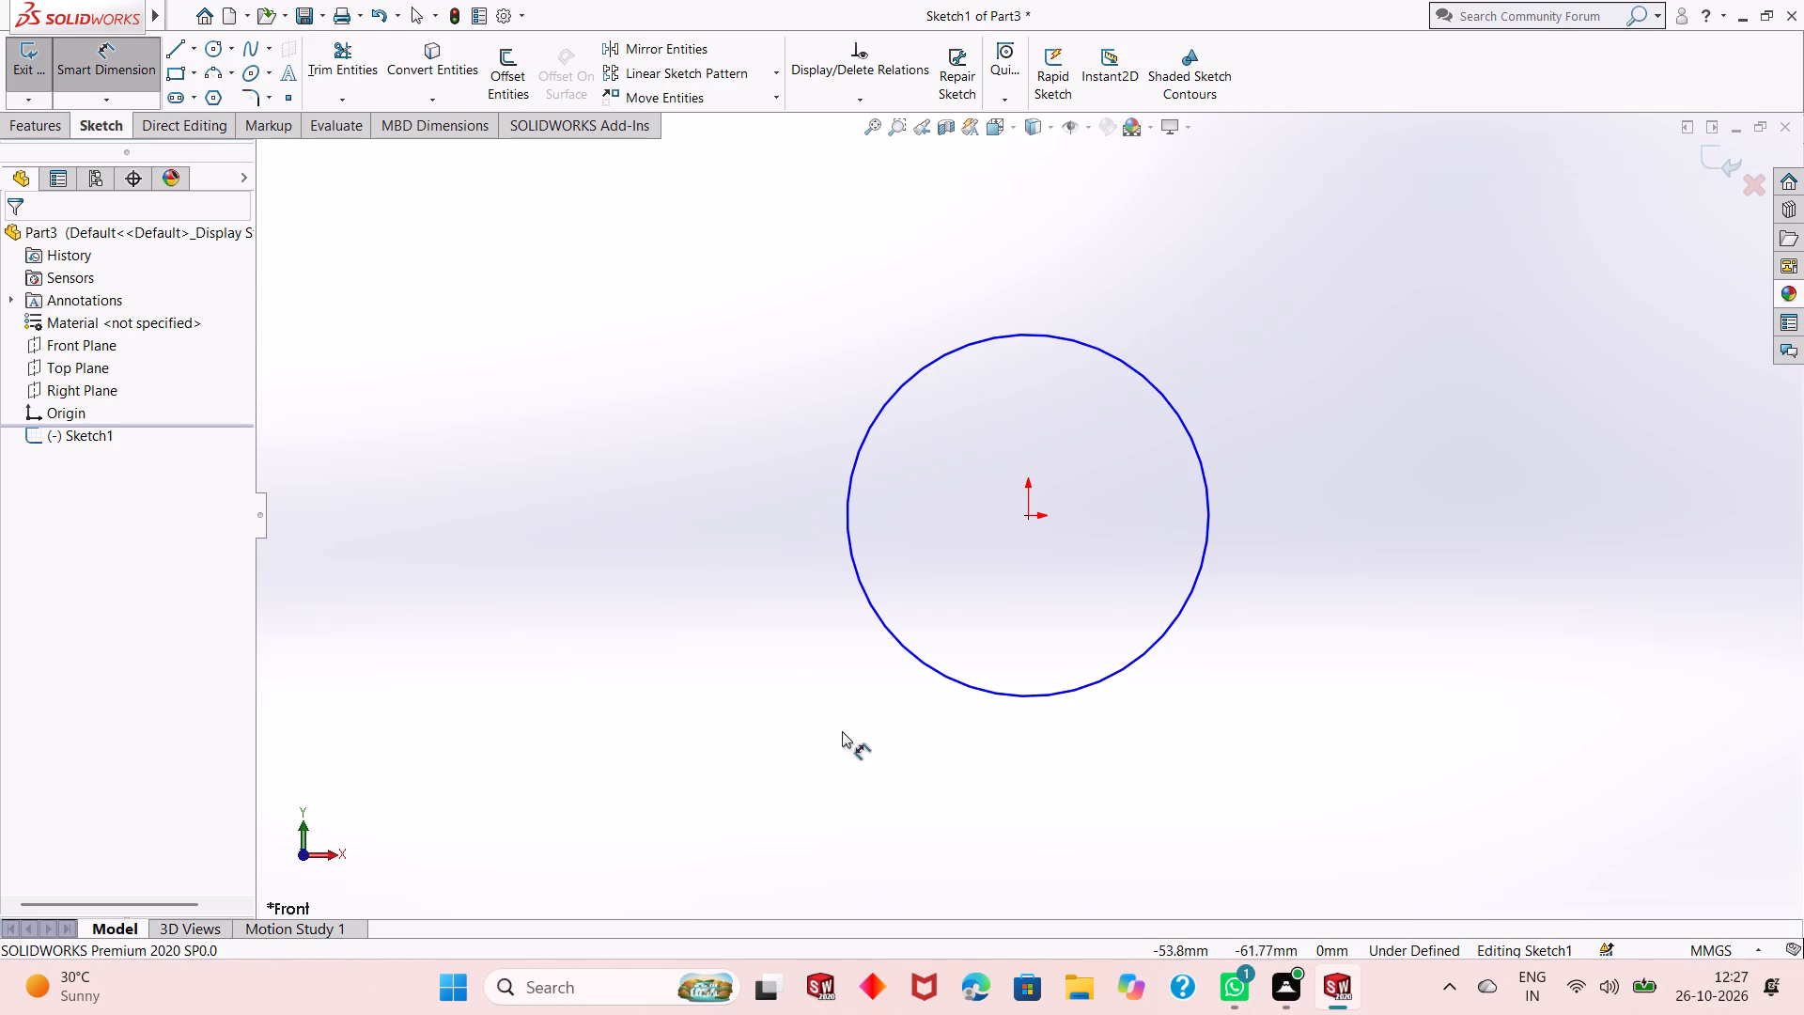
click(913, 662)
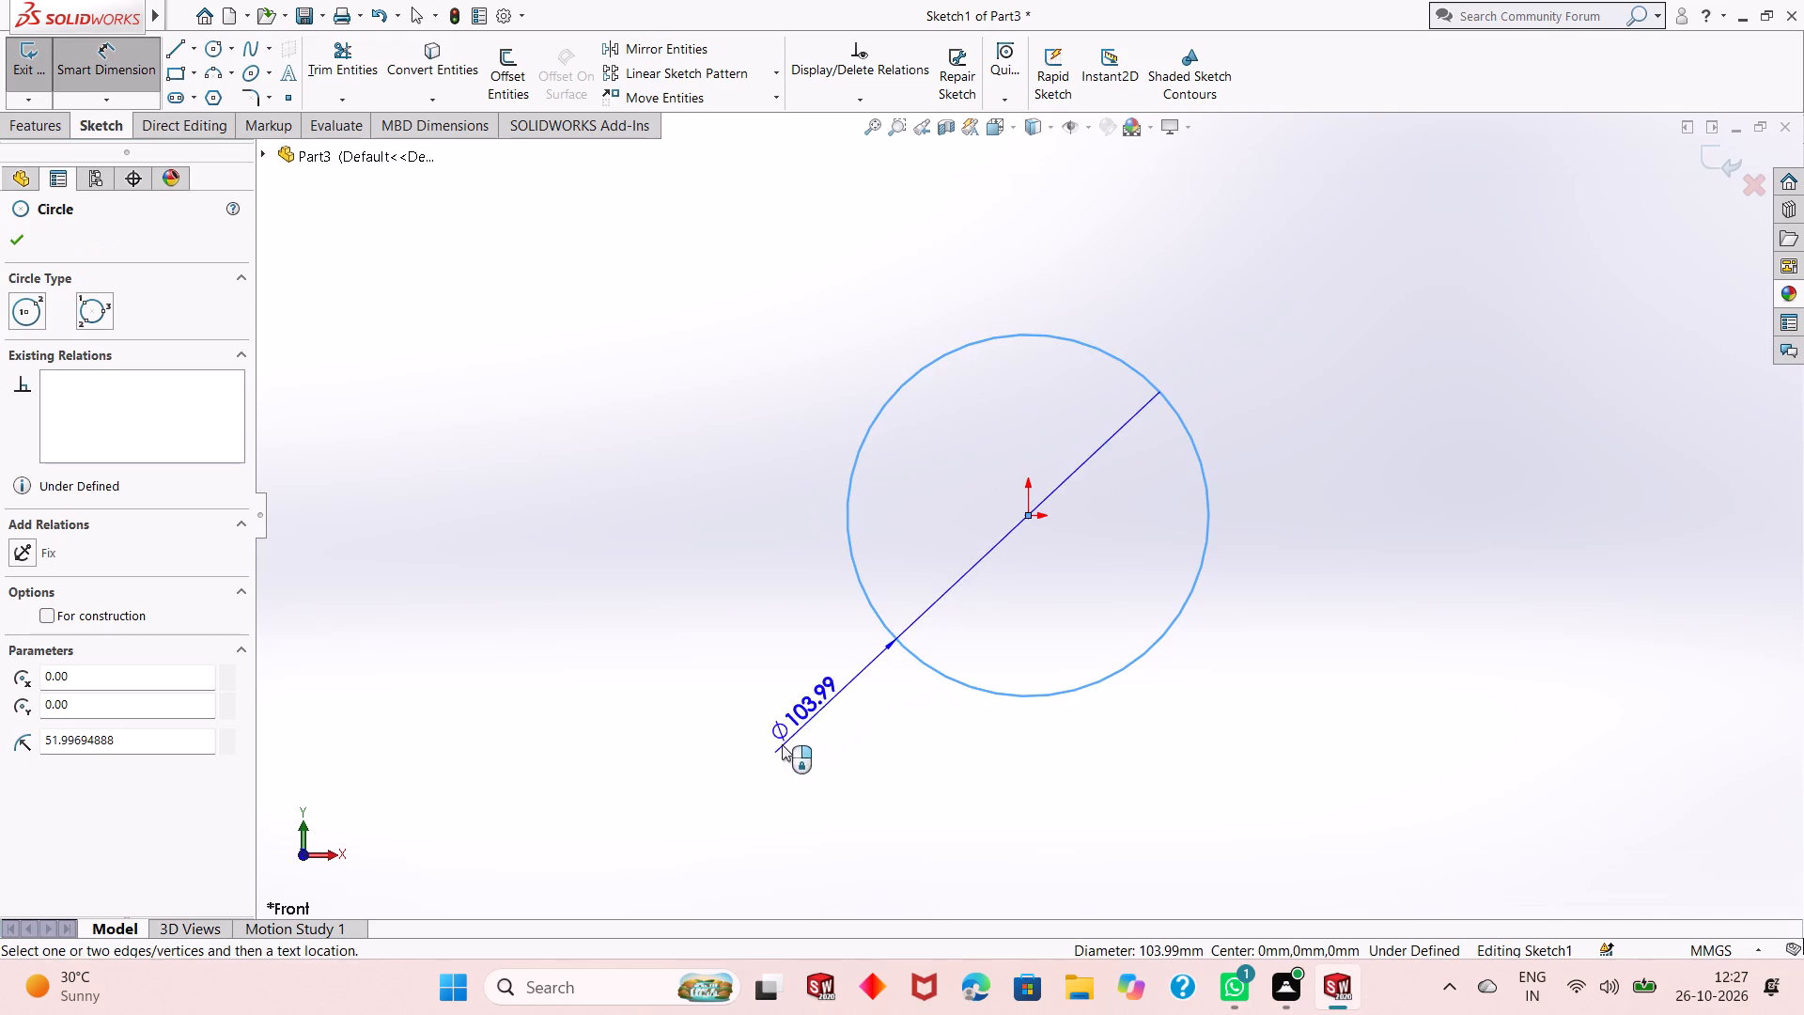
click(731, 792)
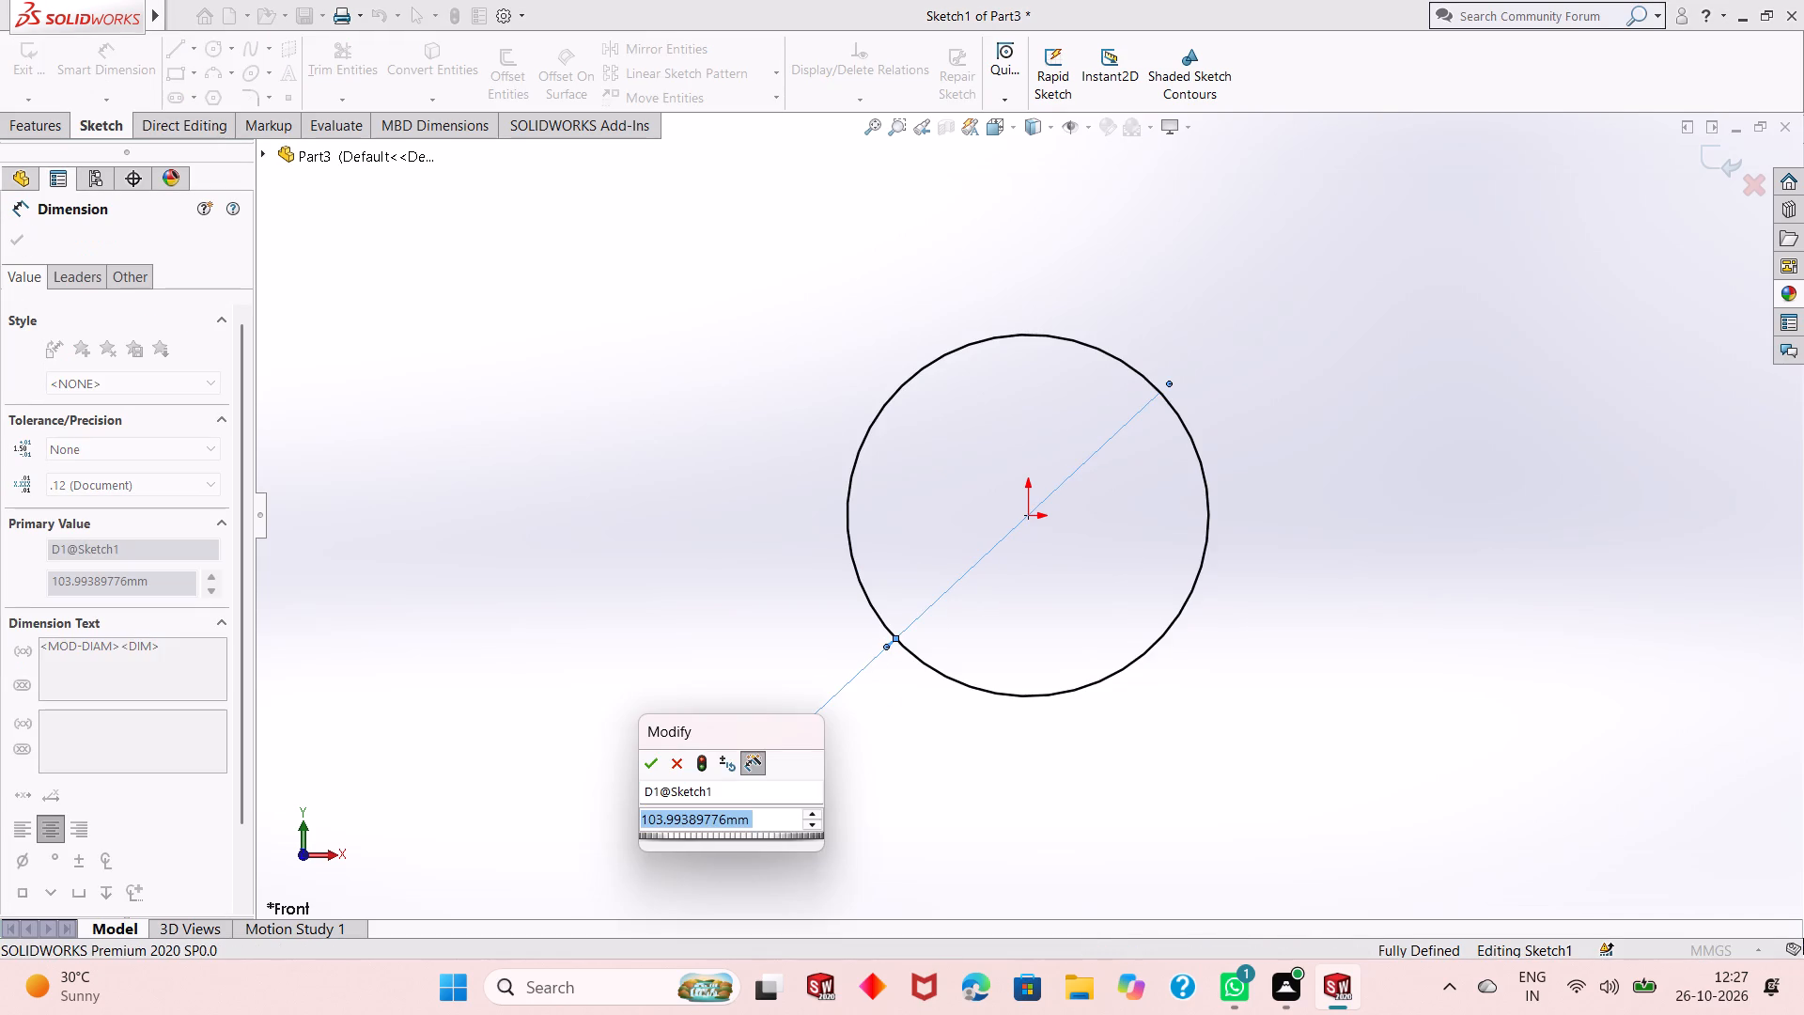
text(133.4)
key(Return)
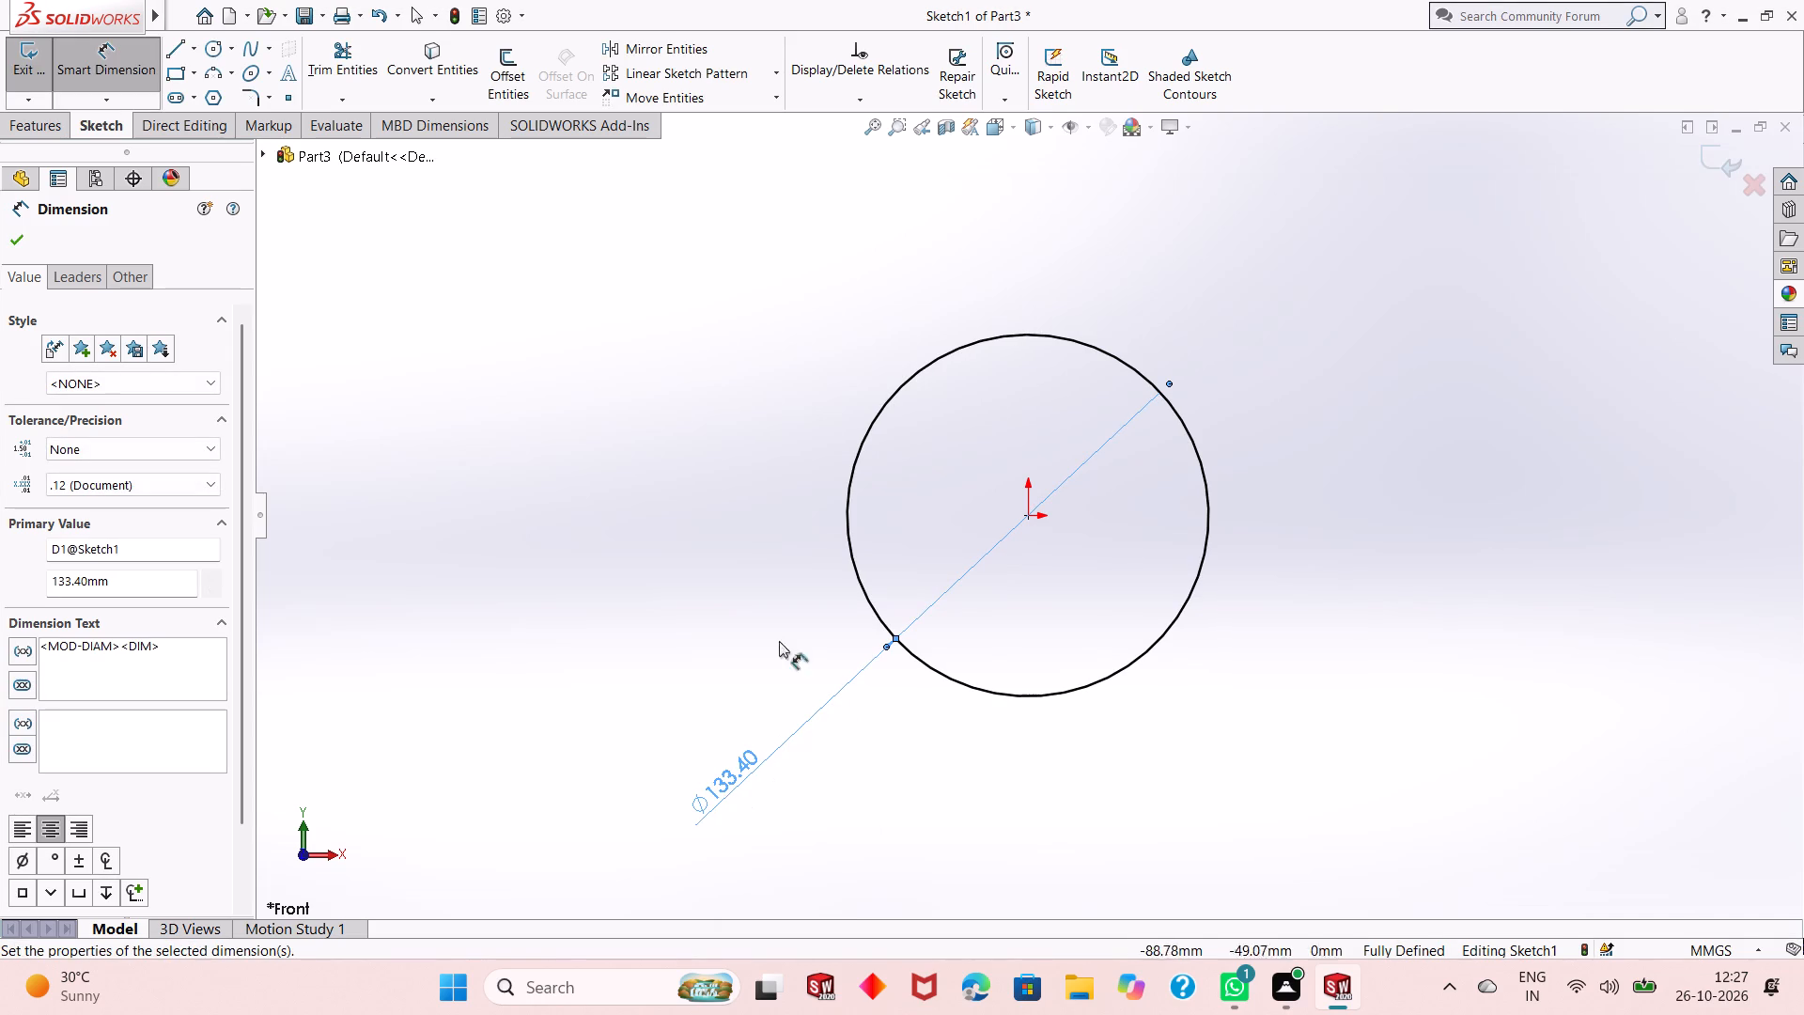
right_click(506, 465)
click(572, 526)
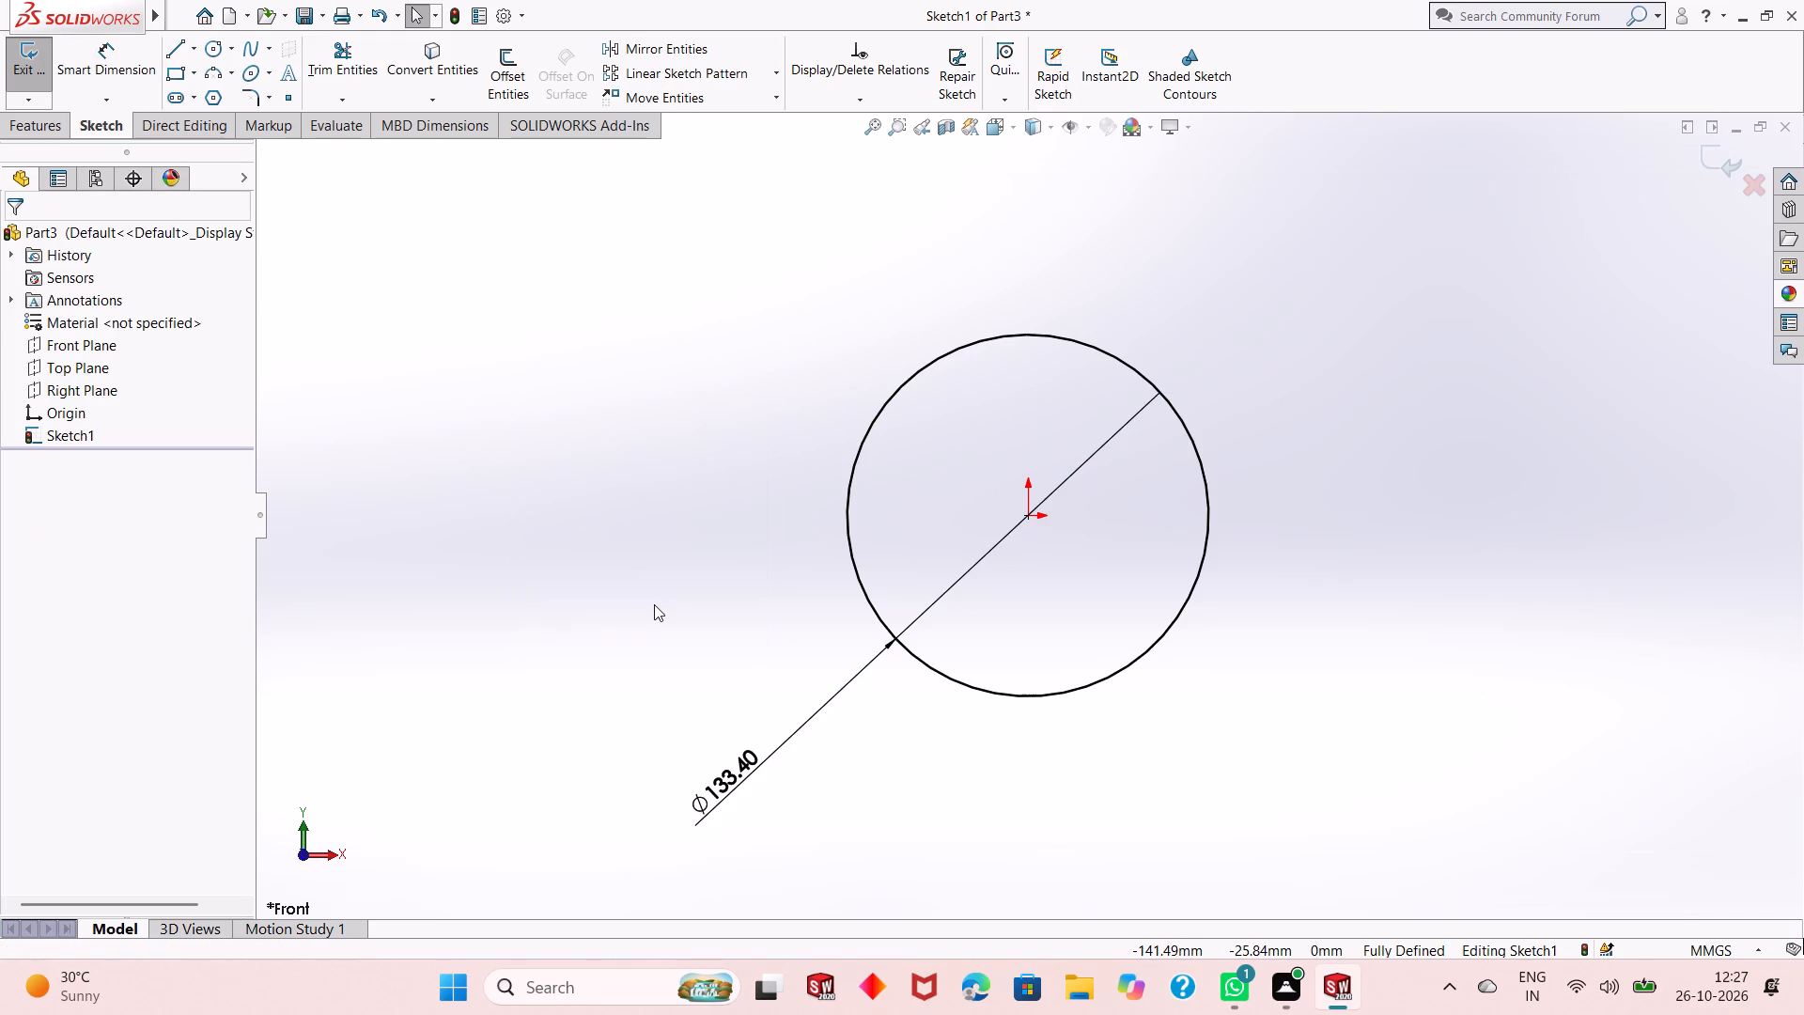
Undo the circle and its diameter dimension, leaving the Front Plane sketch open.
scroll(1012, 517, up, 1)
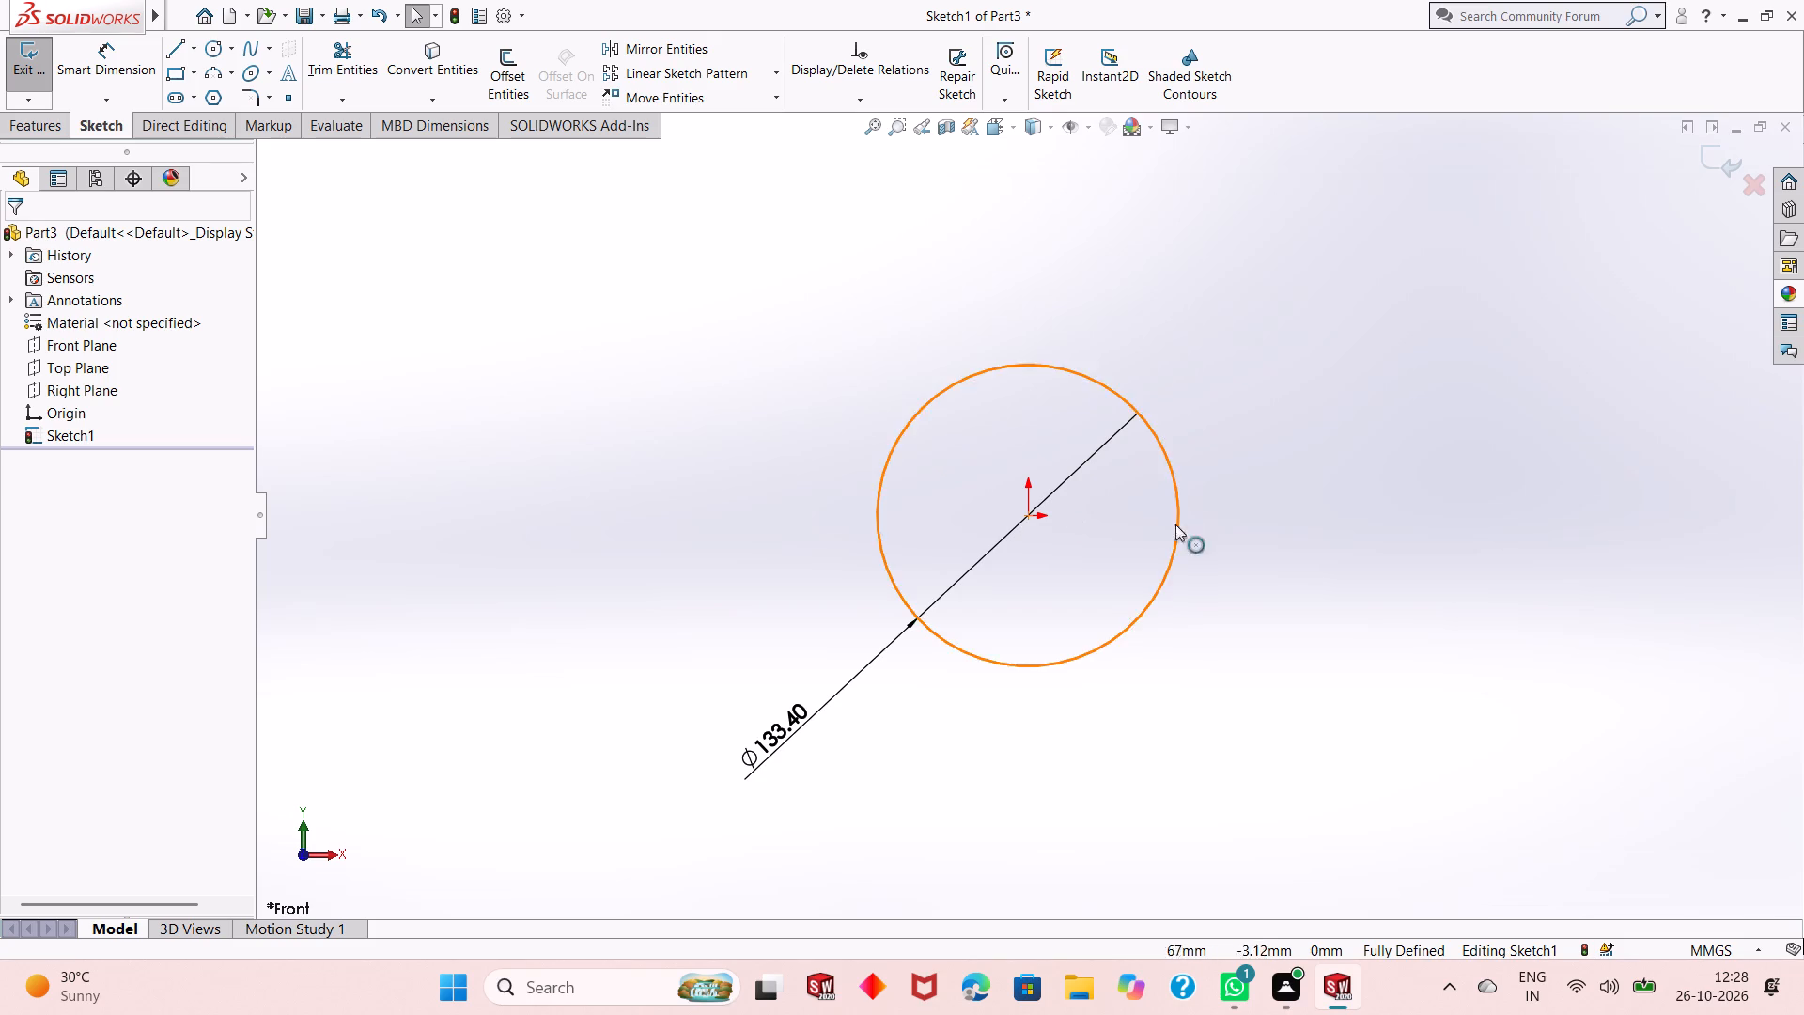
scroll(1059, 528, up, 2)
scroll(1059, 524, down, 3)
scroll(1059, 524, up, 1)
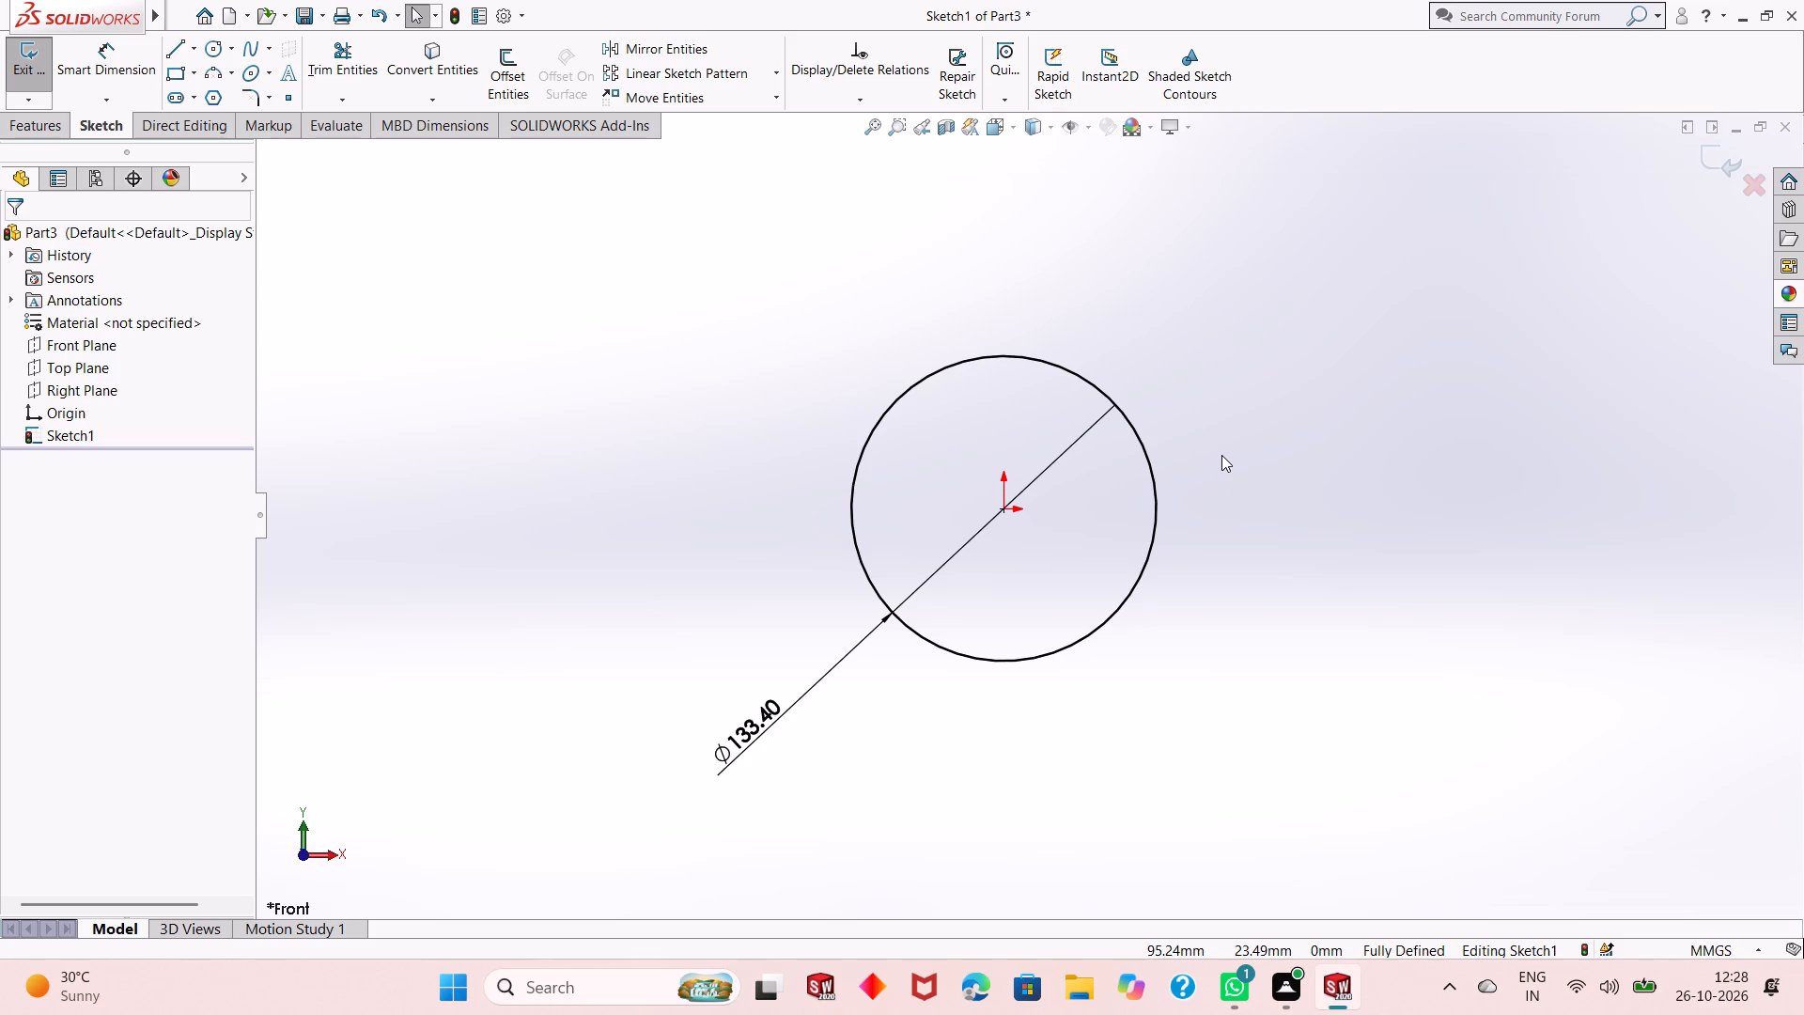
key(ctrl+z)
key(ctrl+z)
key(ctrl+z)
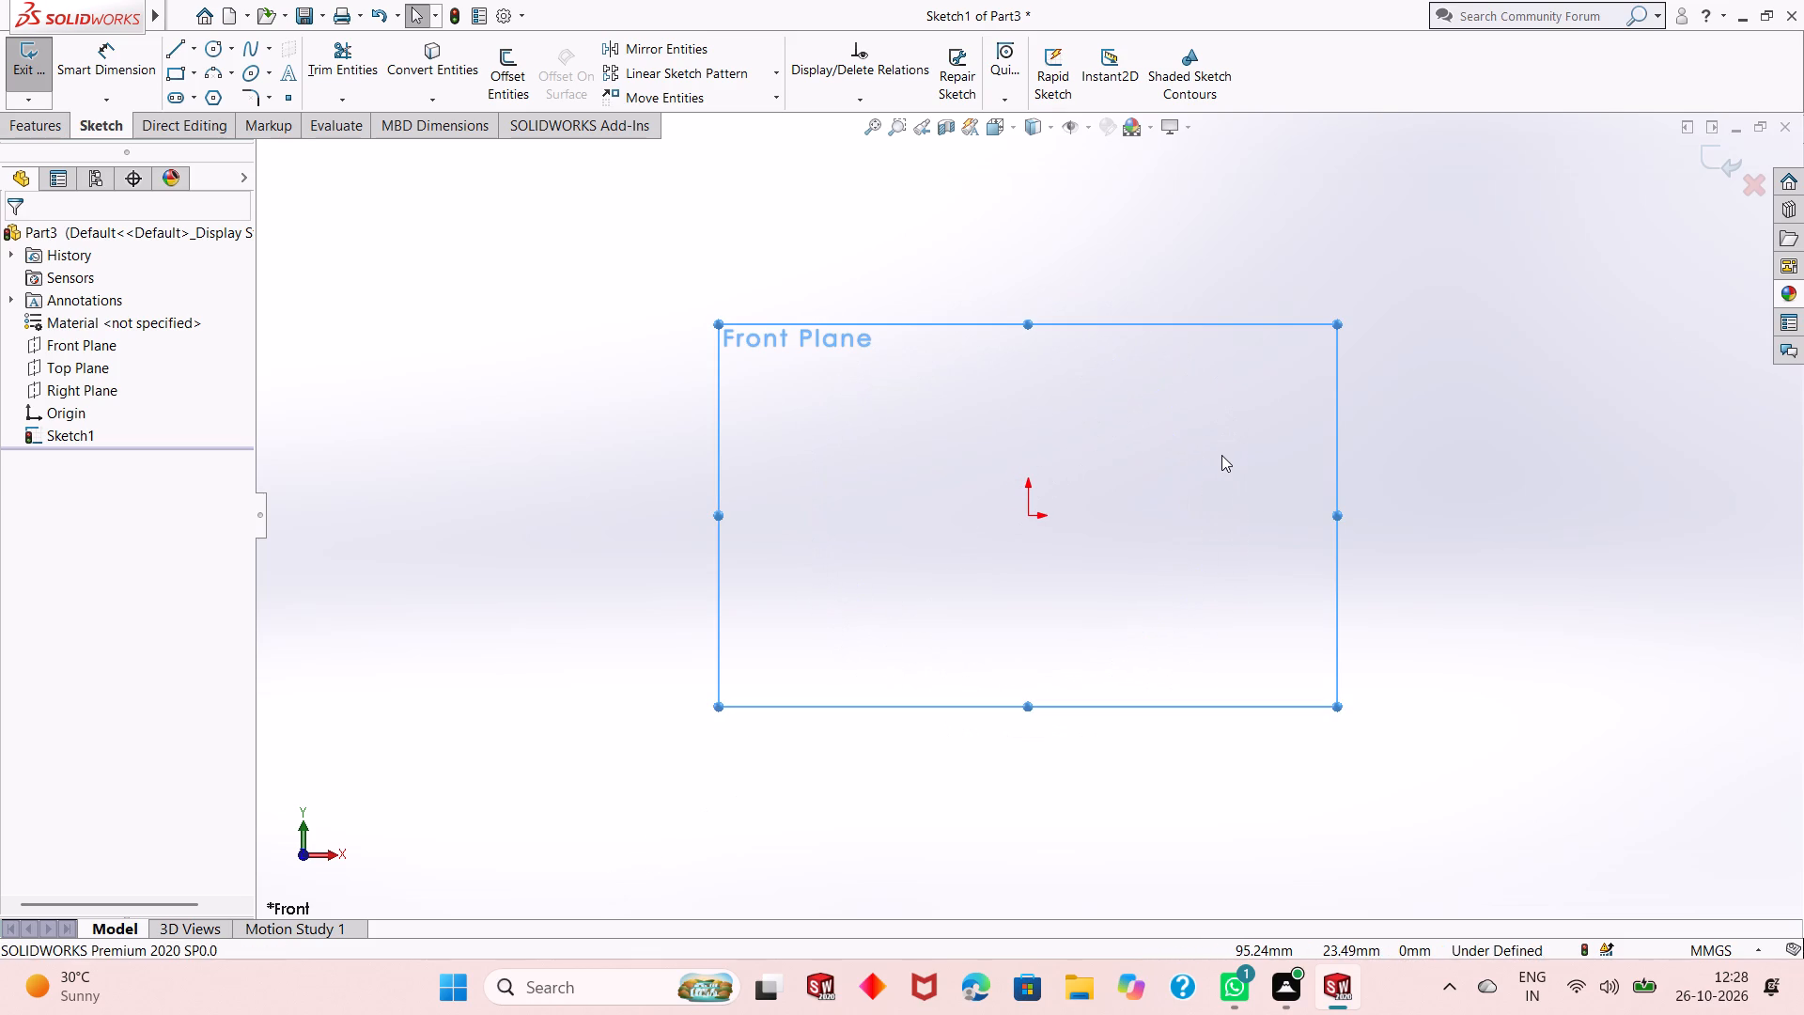
Sketch a center rectangle from the origin, about 132 mm wide and 44 mm high.
click(194, 75)
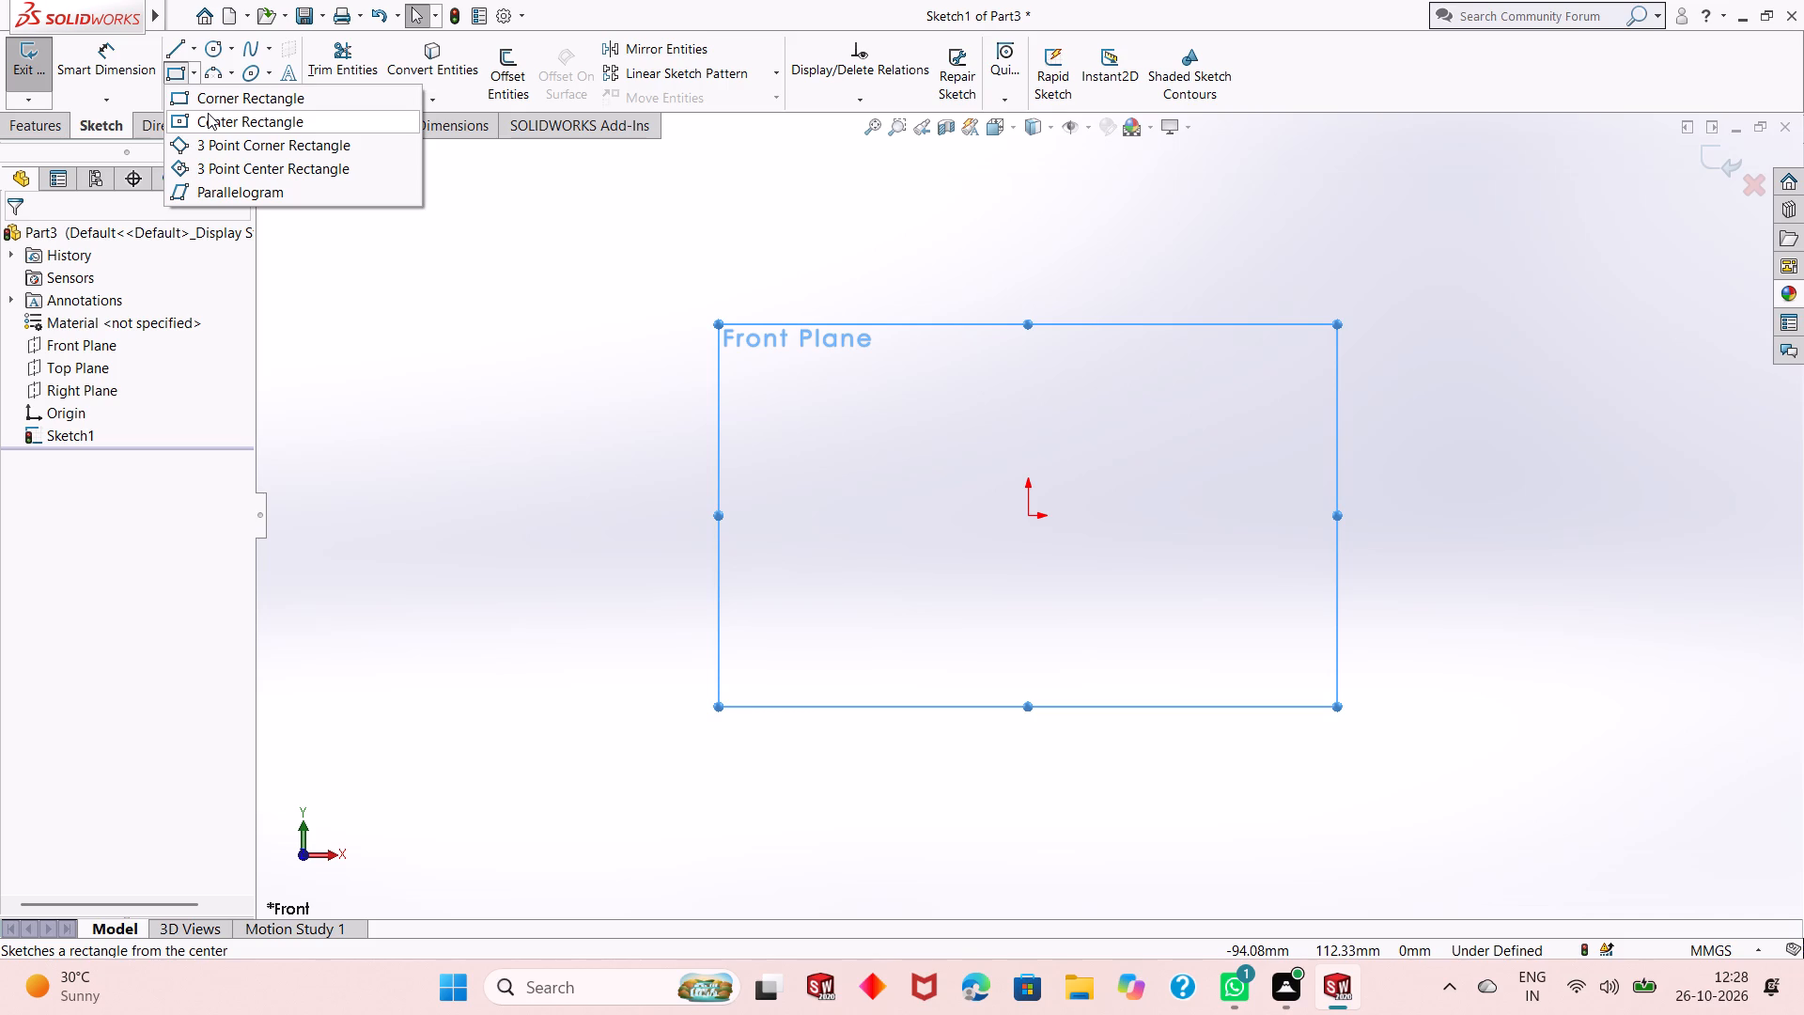
click(208, 113)
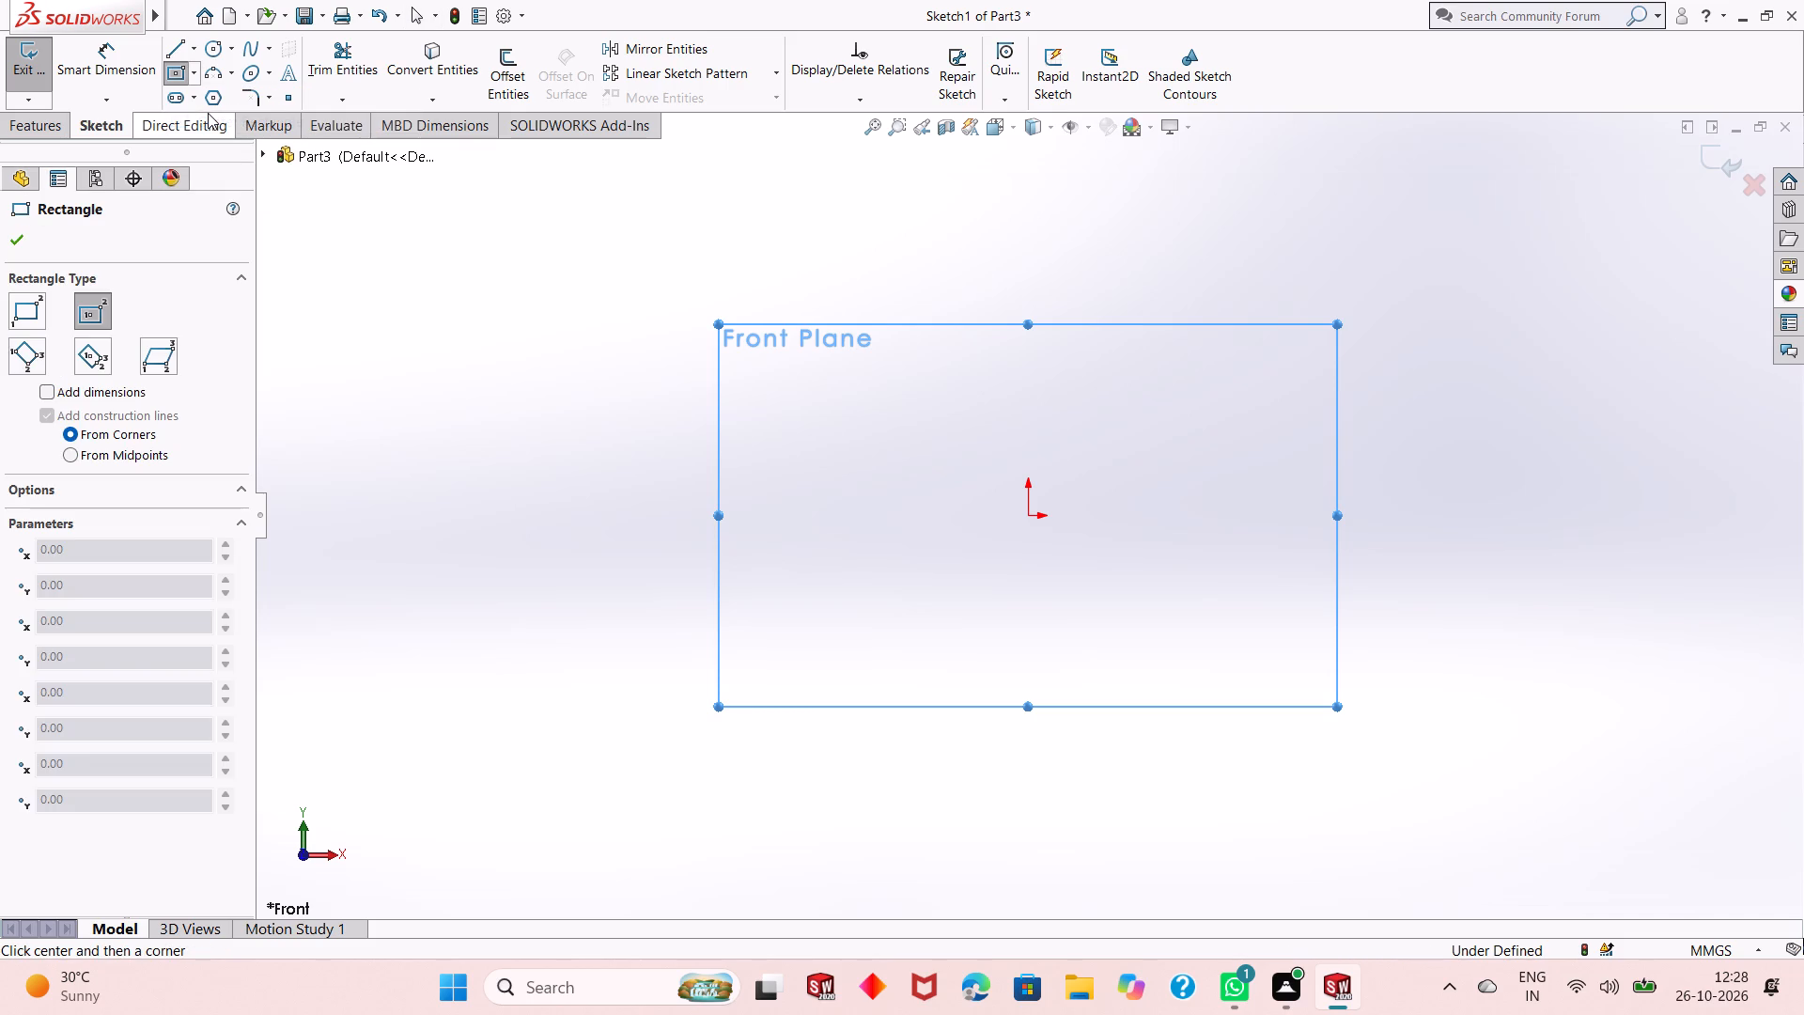
click(1026, 519)
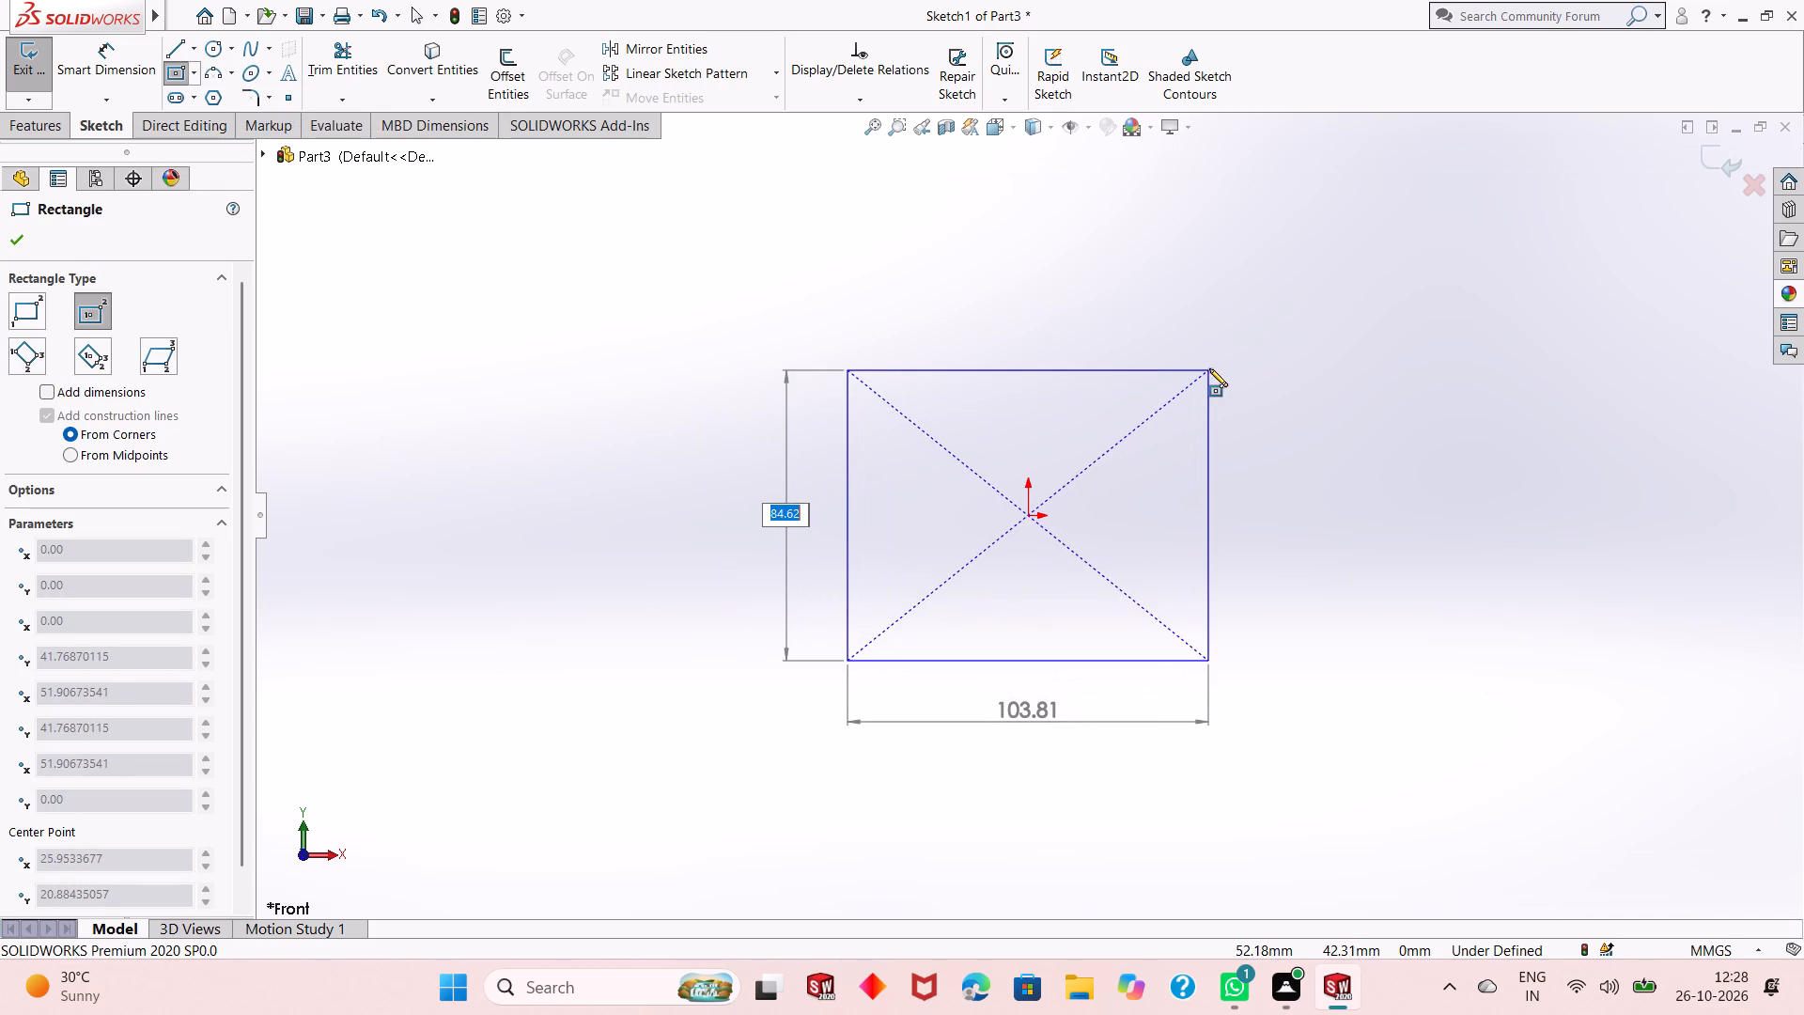
click(1258, 440)
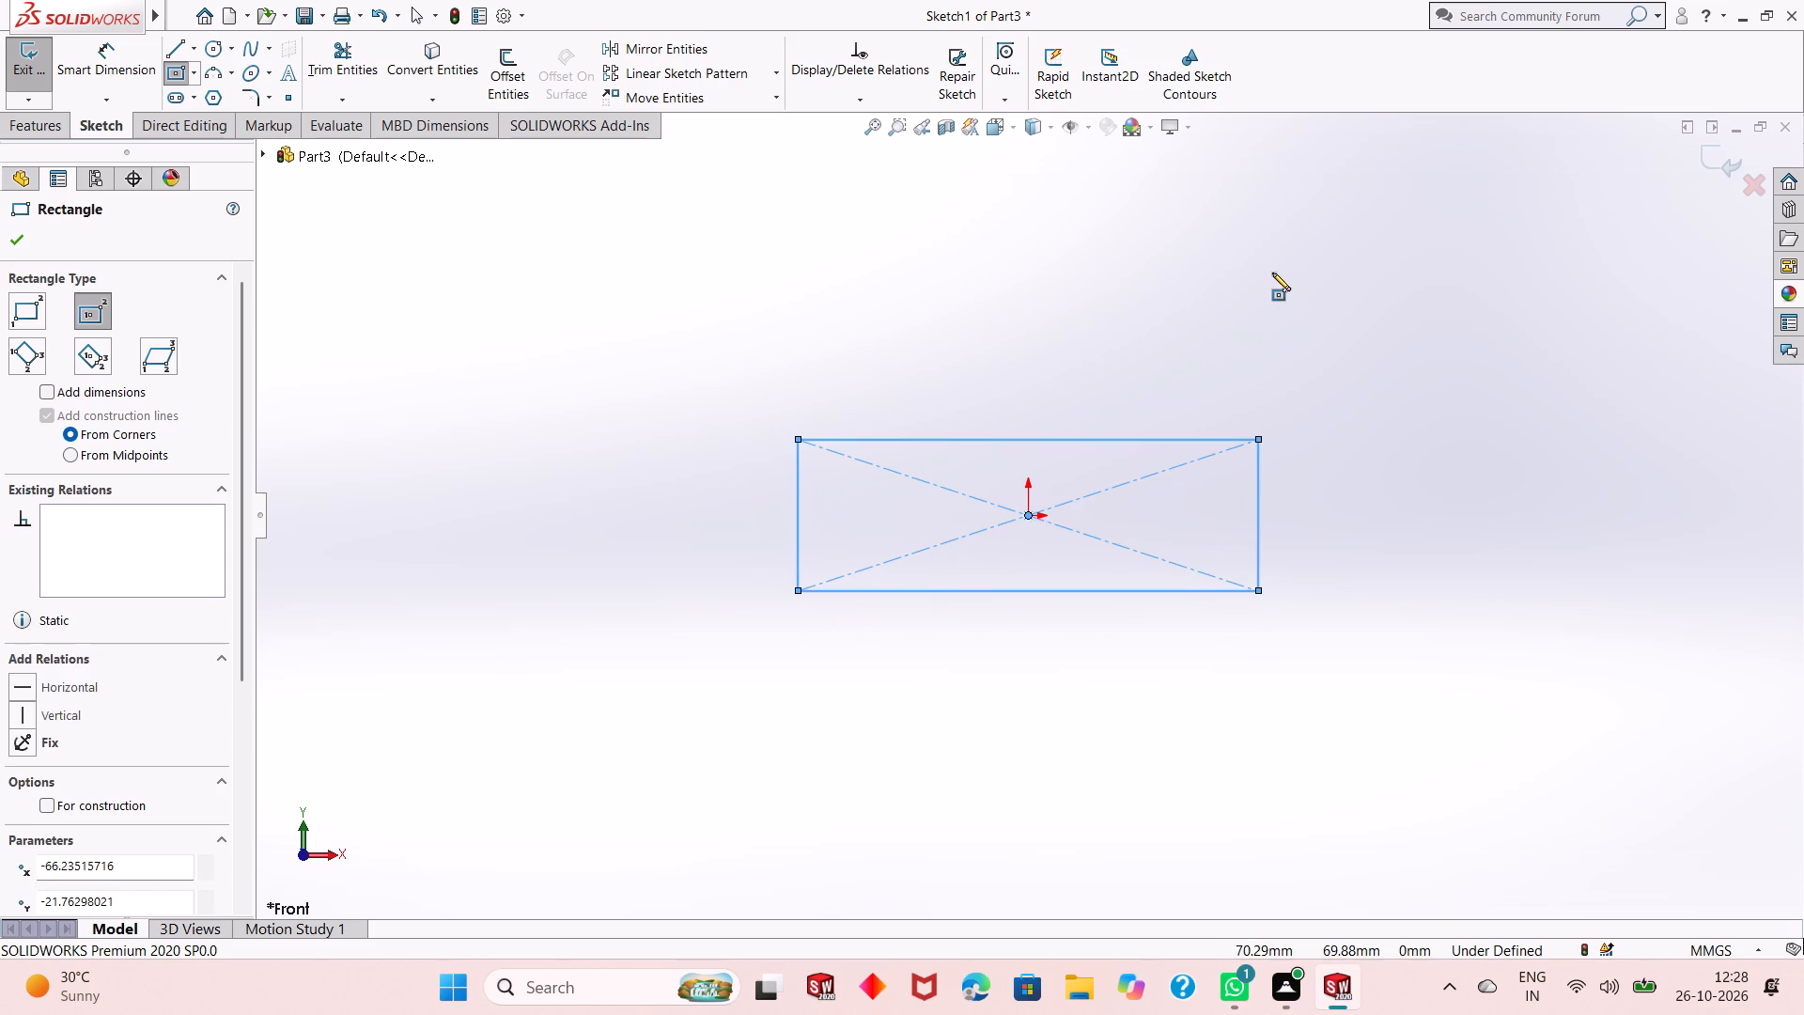
right_click(1272, 273)
click(1287, 284)
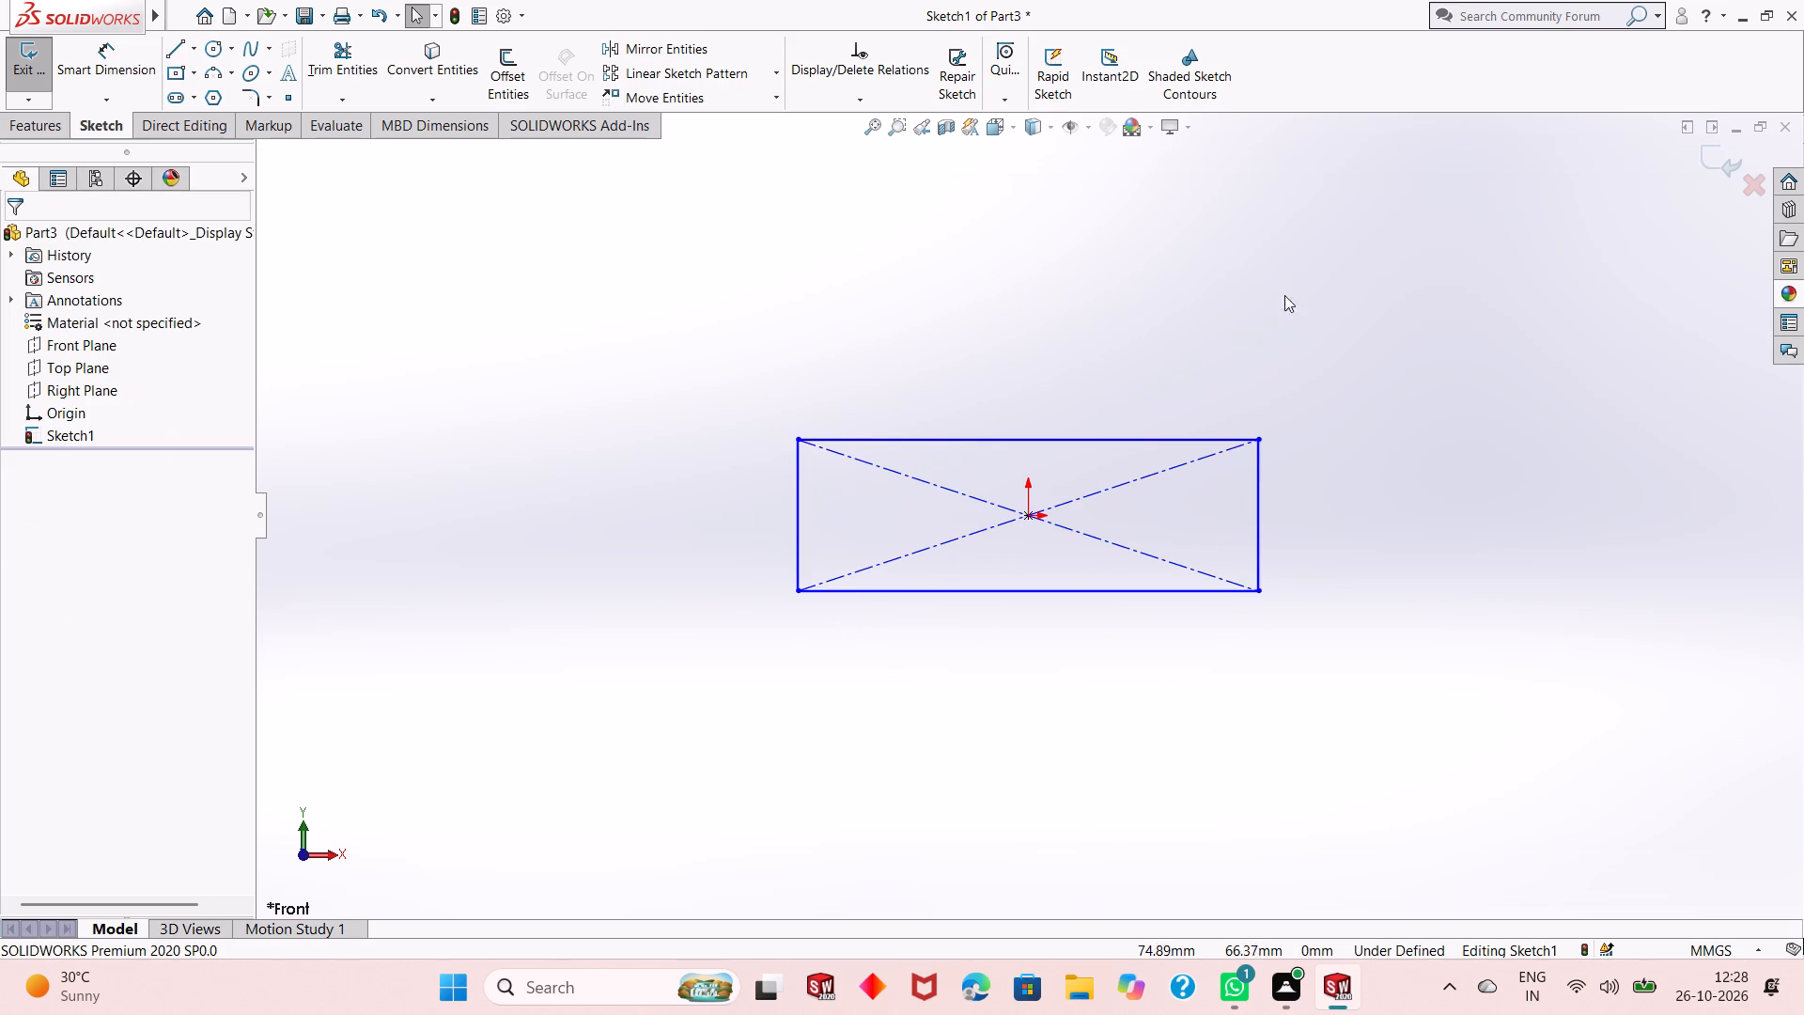
Dimension the rectangle's top edge with a width of 130 mm.
click(134, 64)
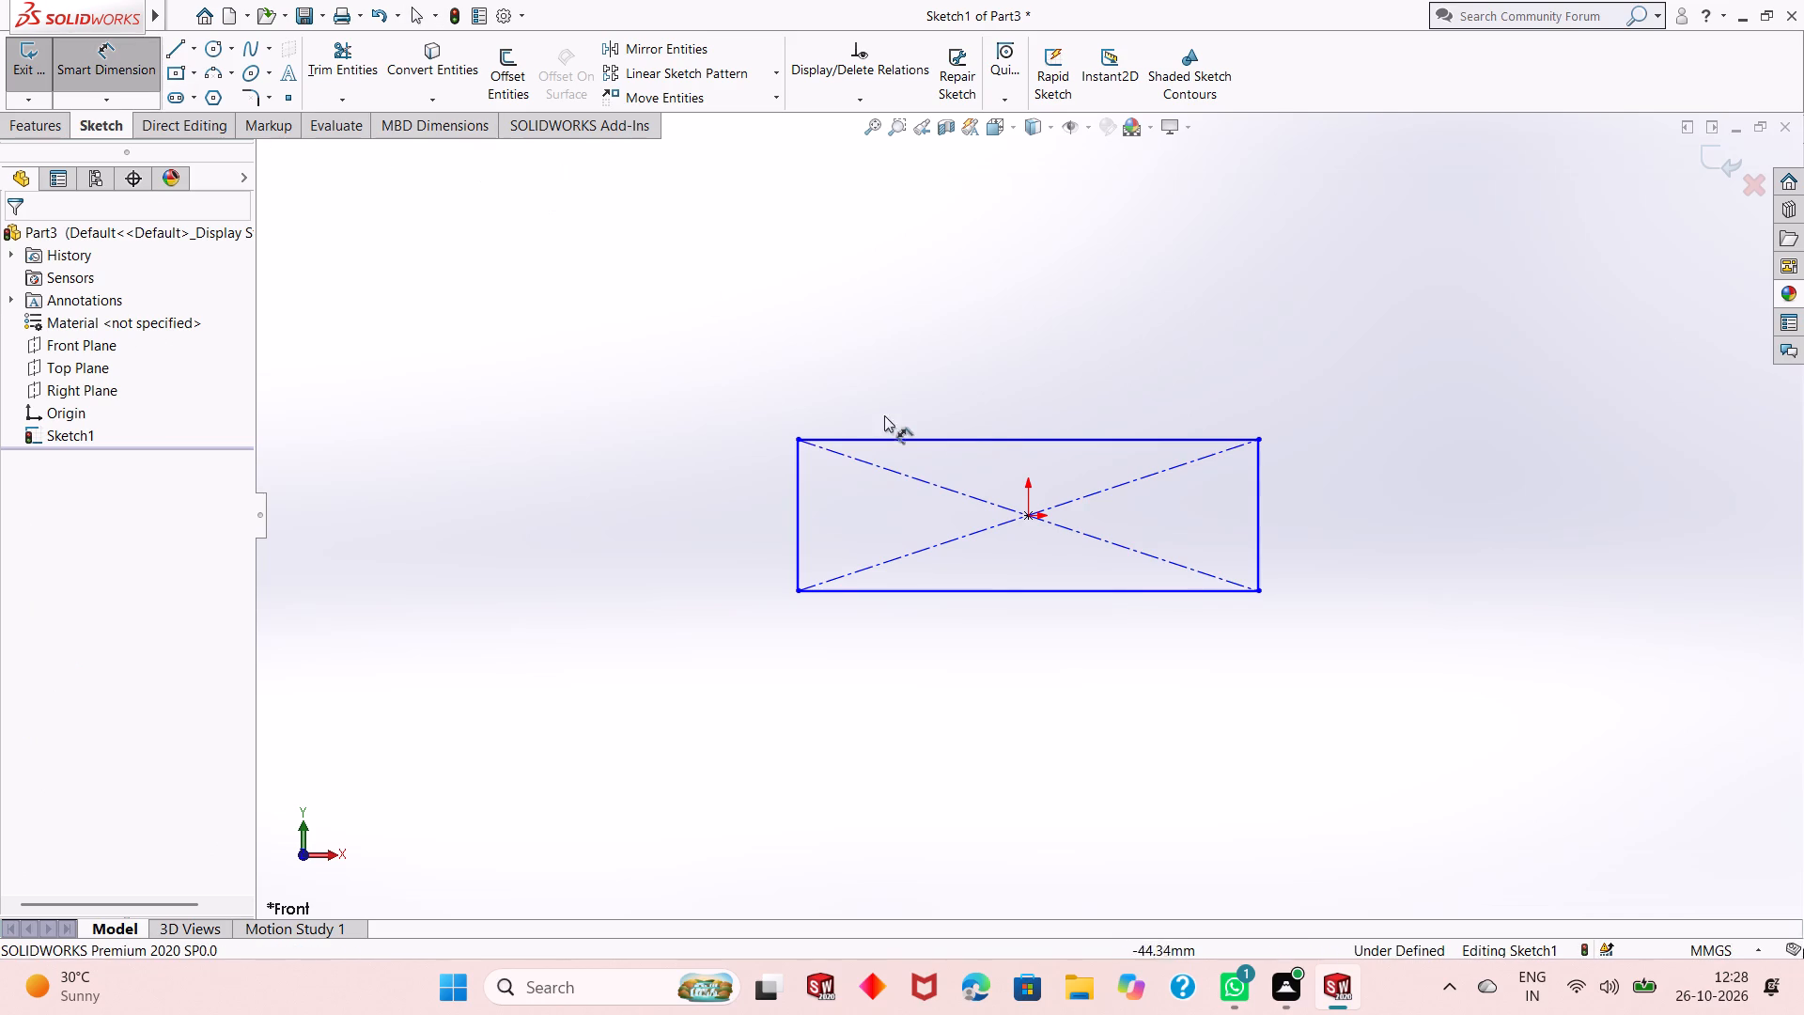
click(1008, 443)
click(1036, 164)
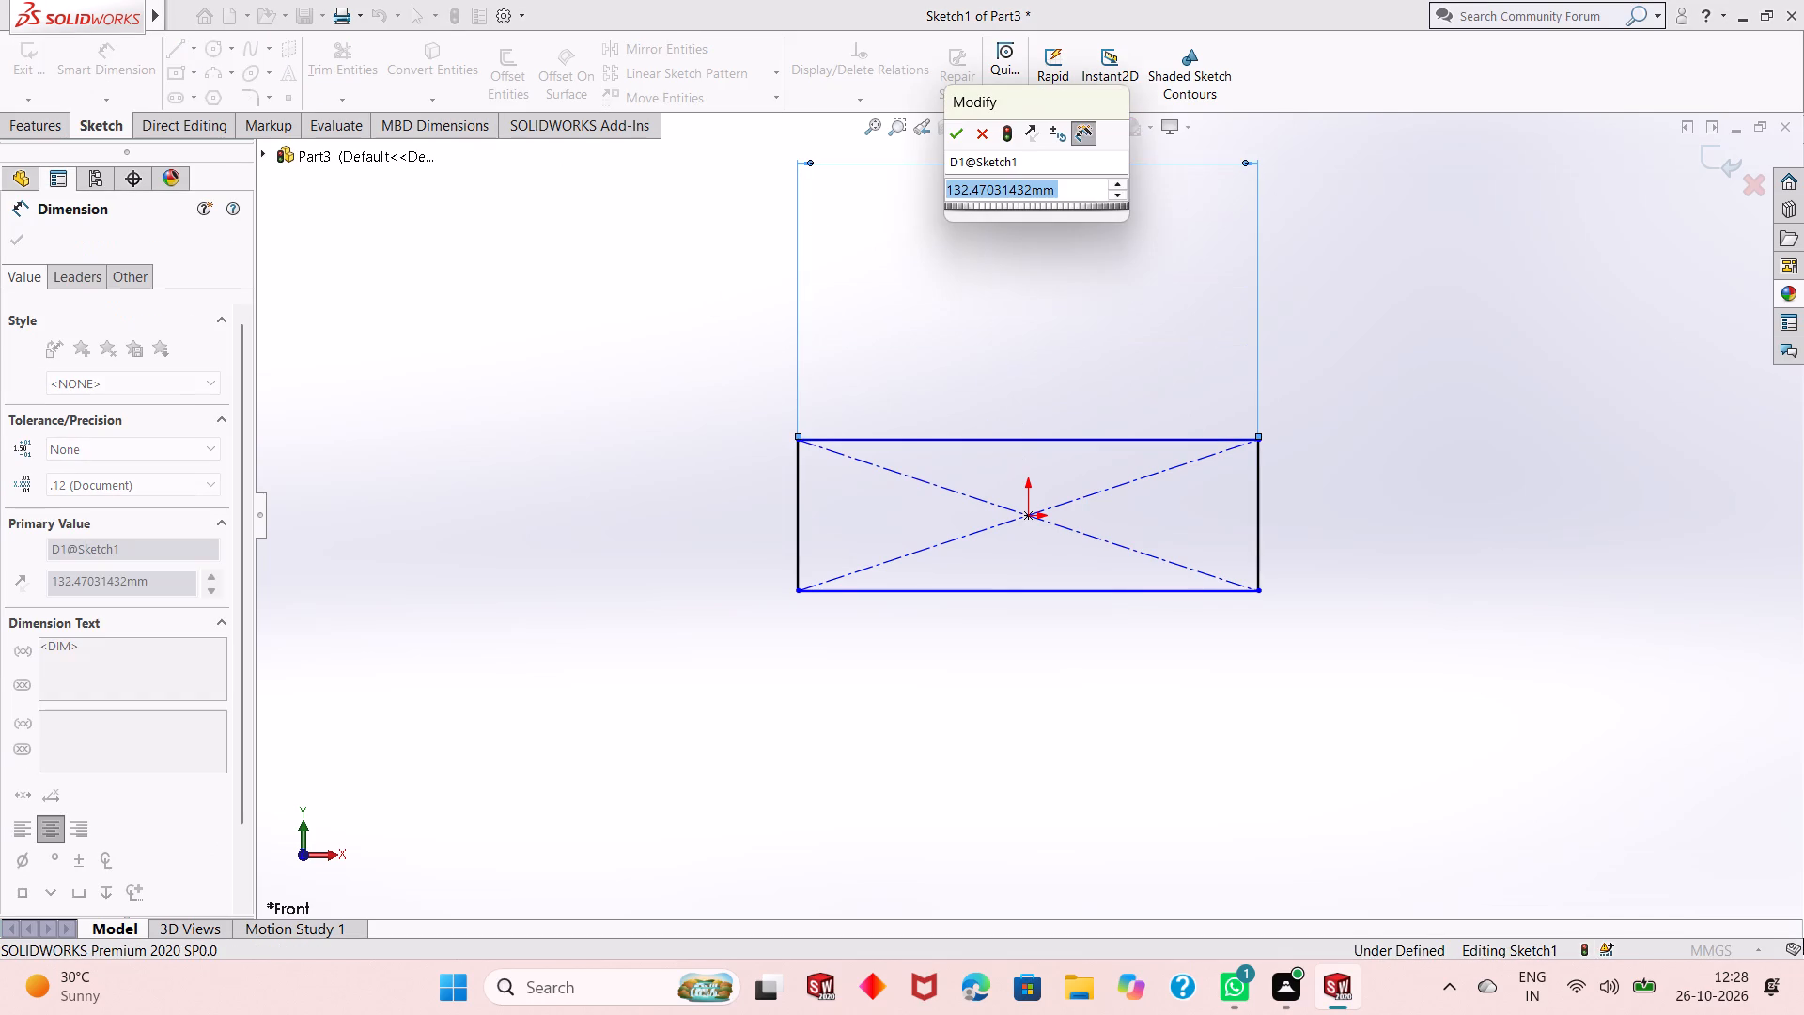
text(130)
key(Return)
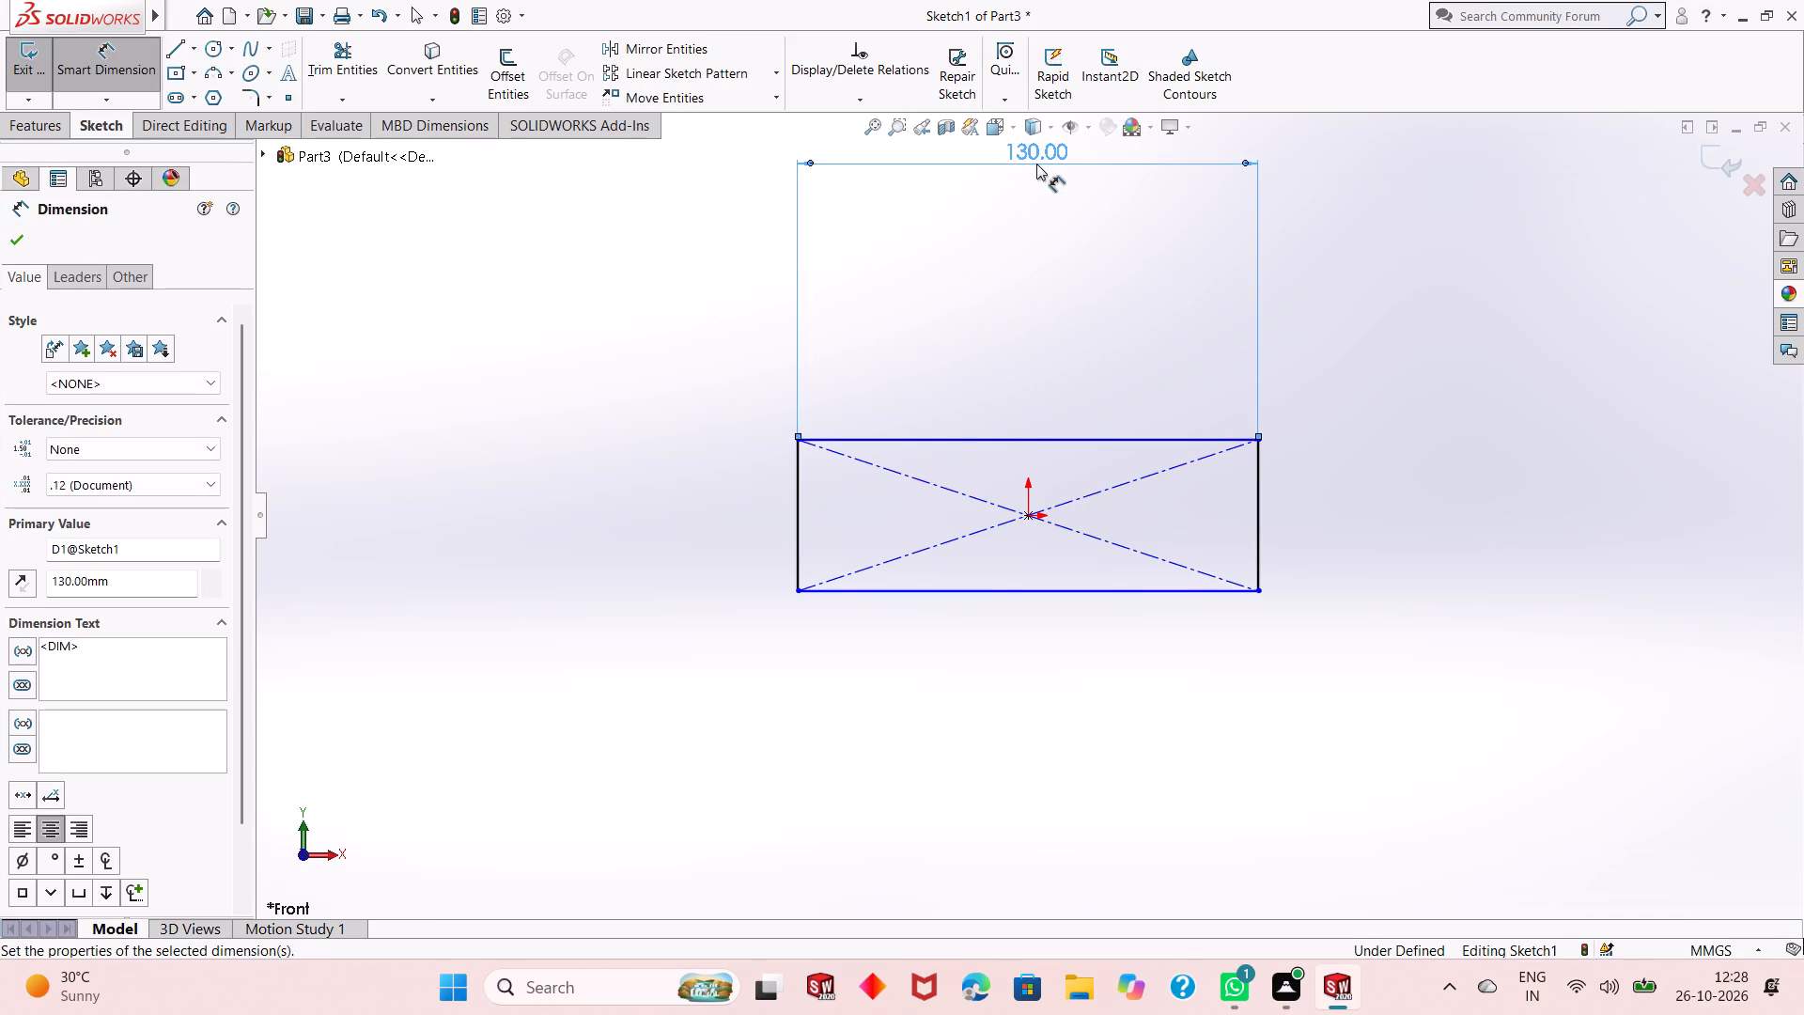
Dimension the rectangle's vertical side with a height of 133.4/2 mm.
click(1259, 530)
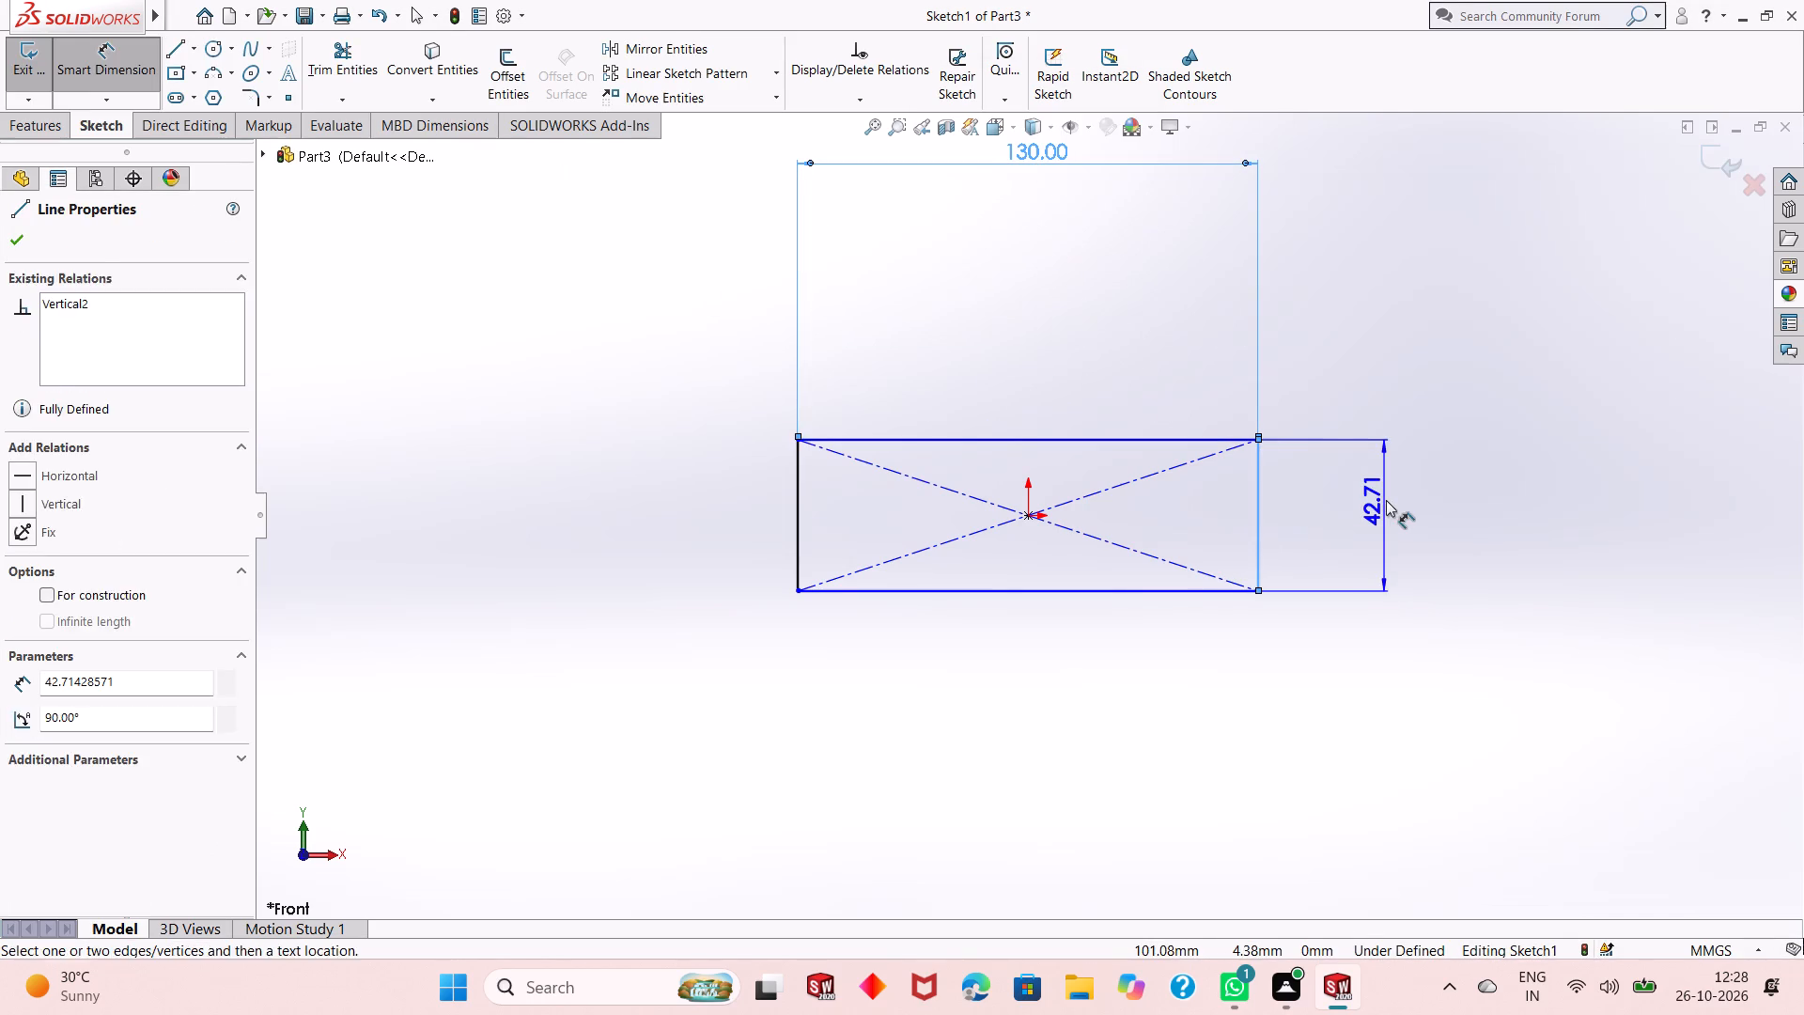
click(1386, 500)
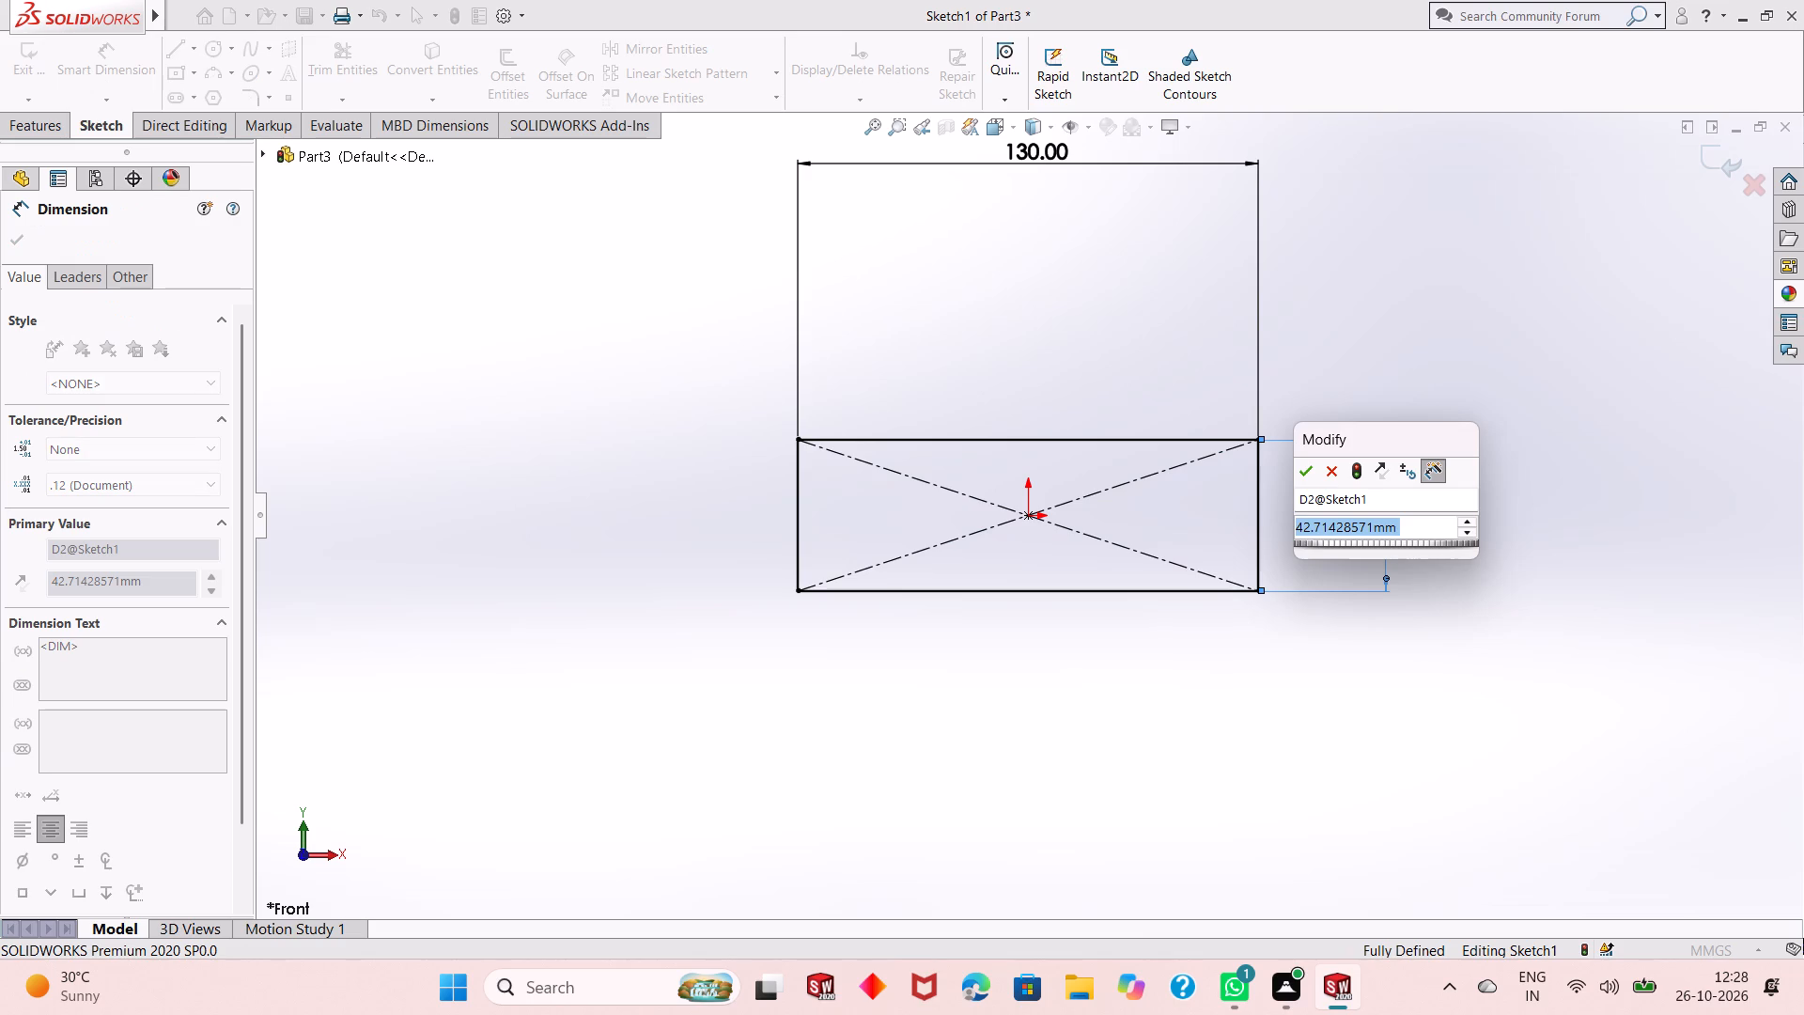
text(133.)
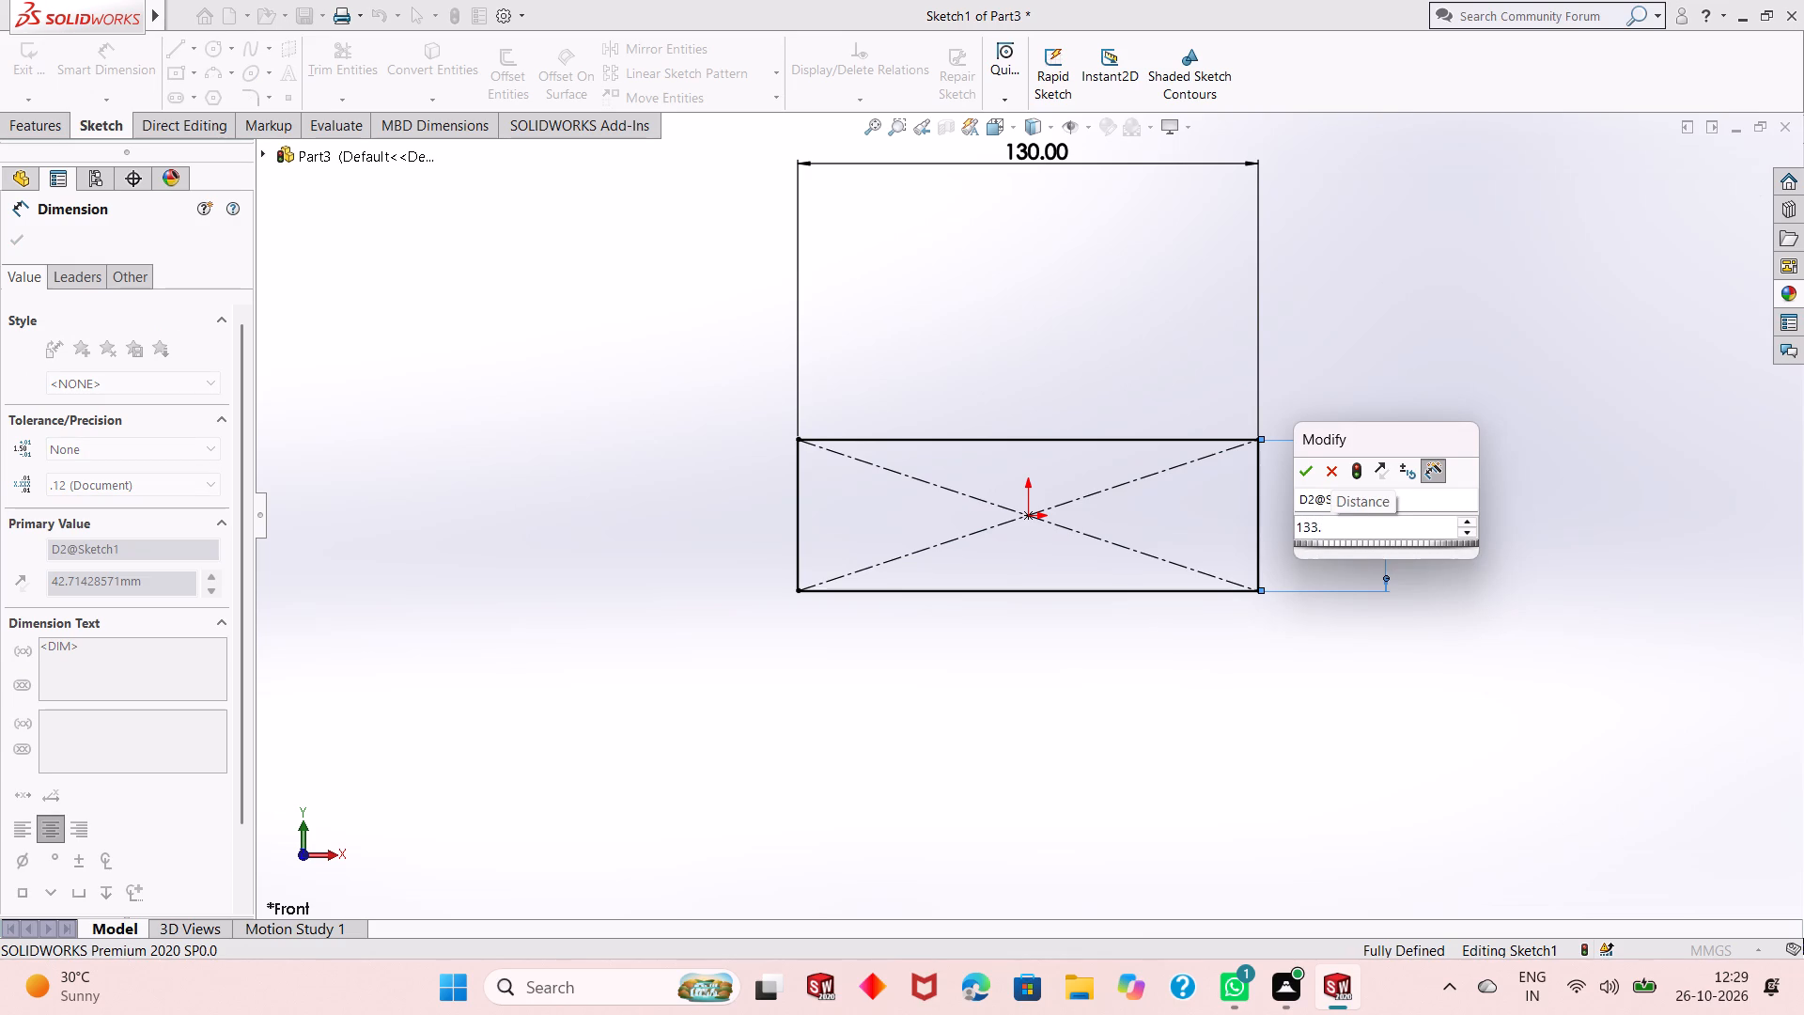
text(4/2)
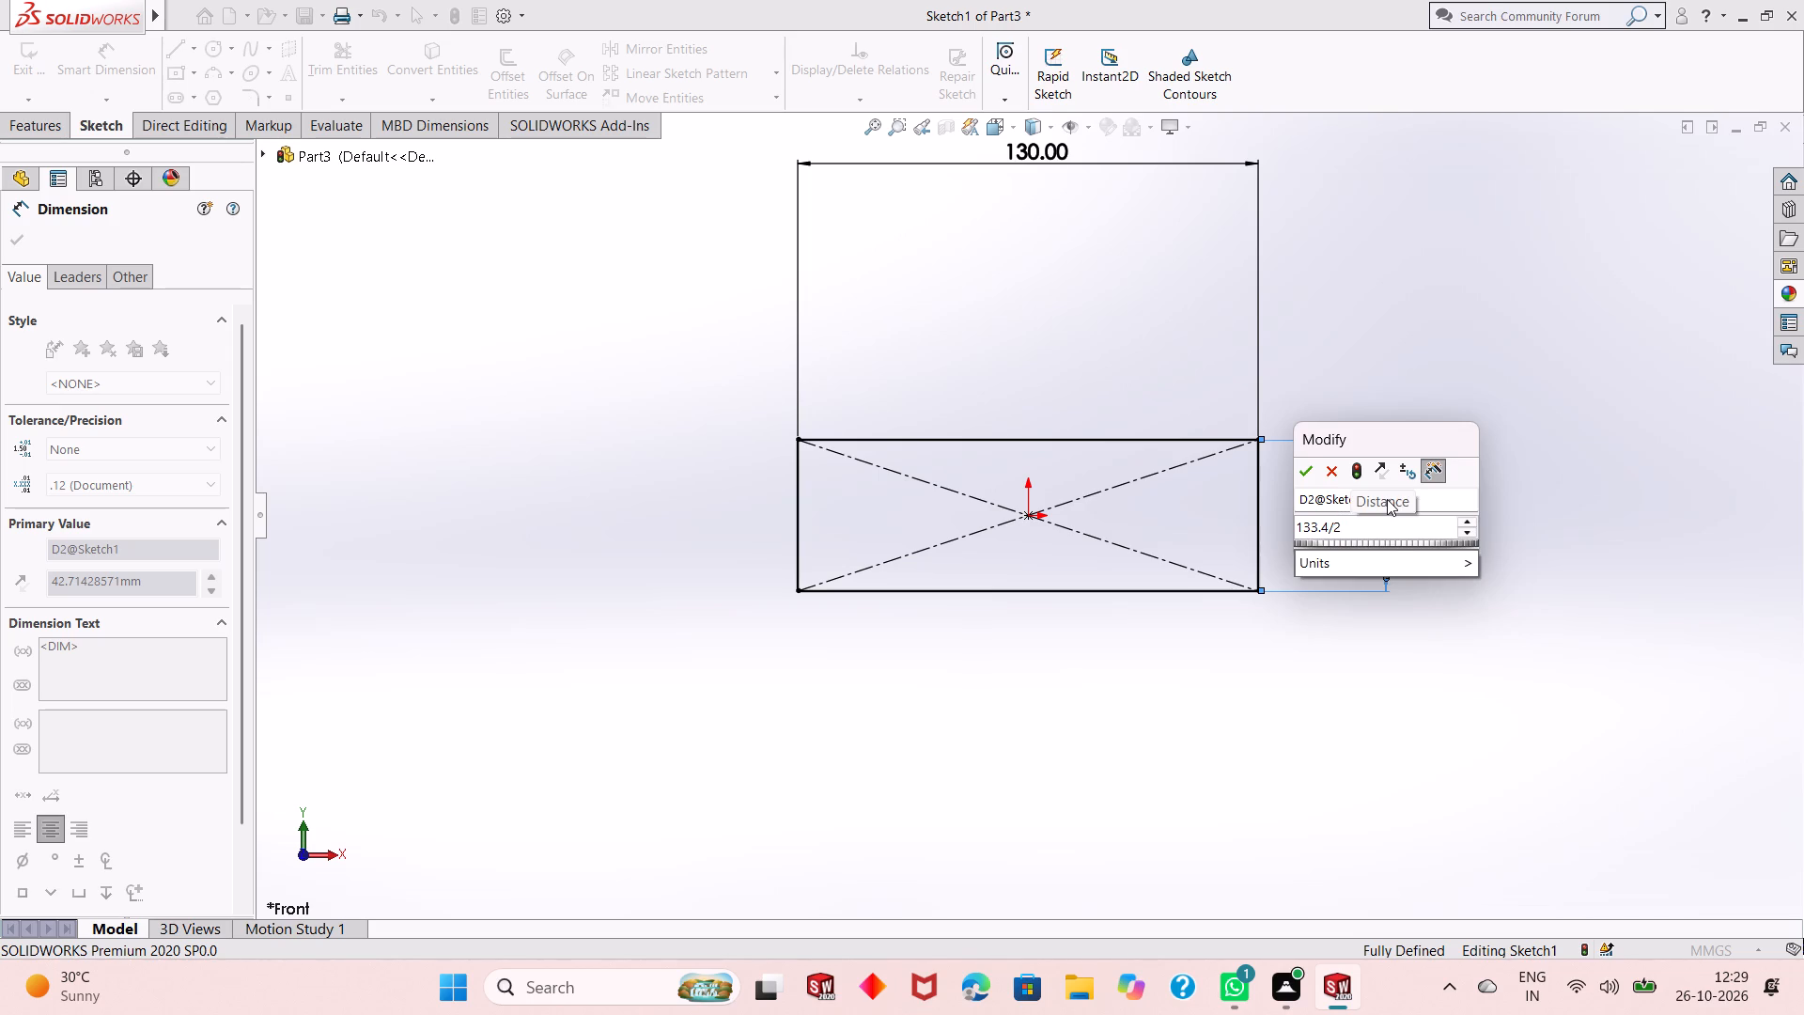
key(Return)
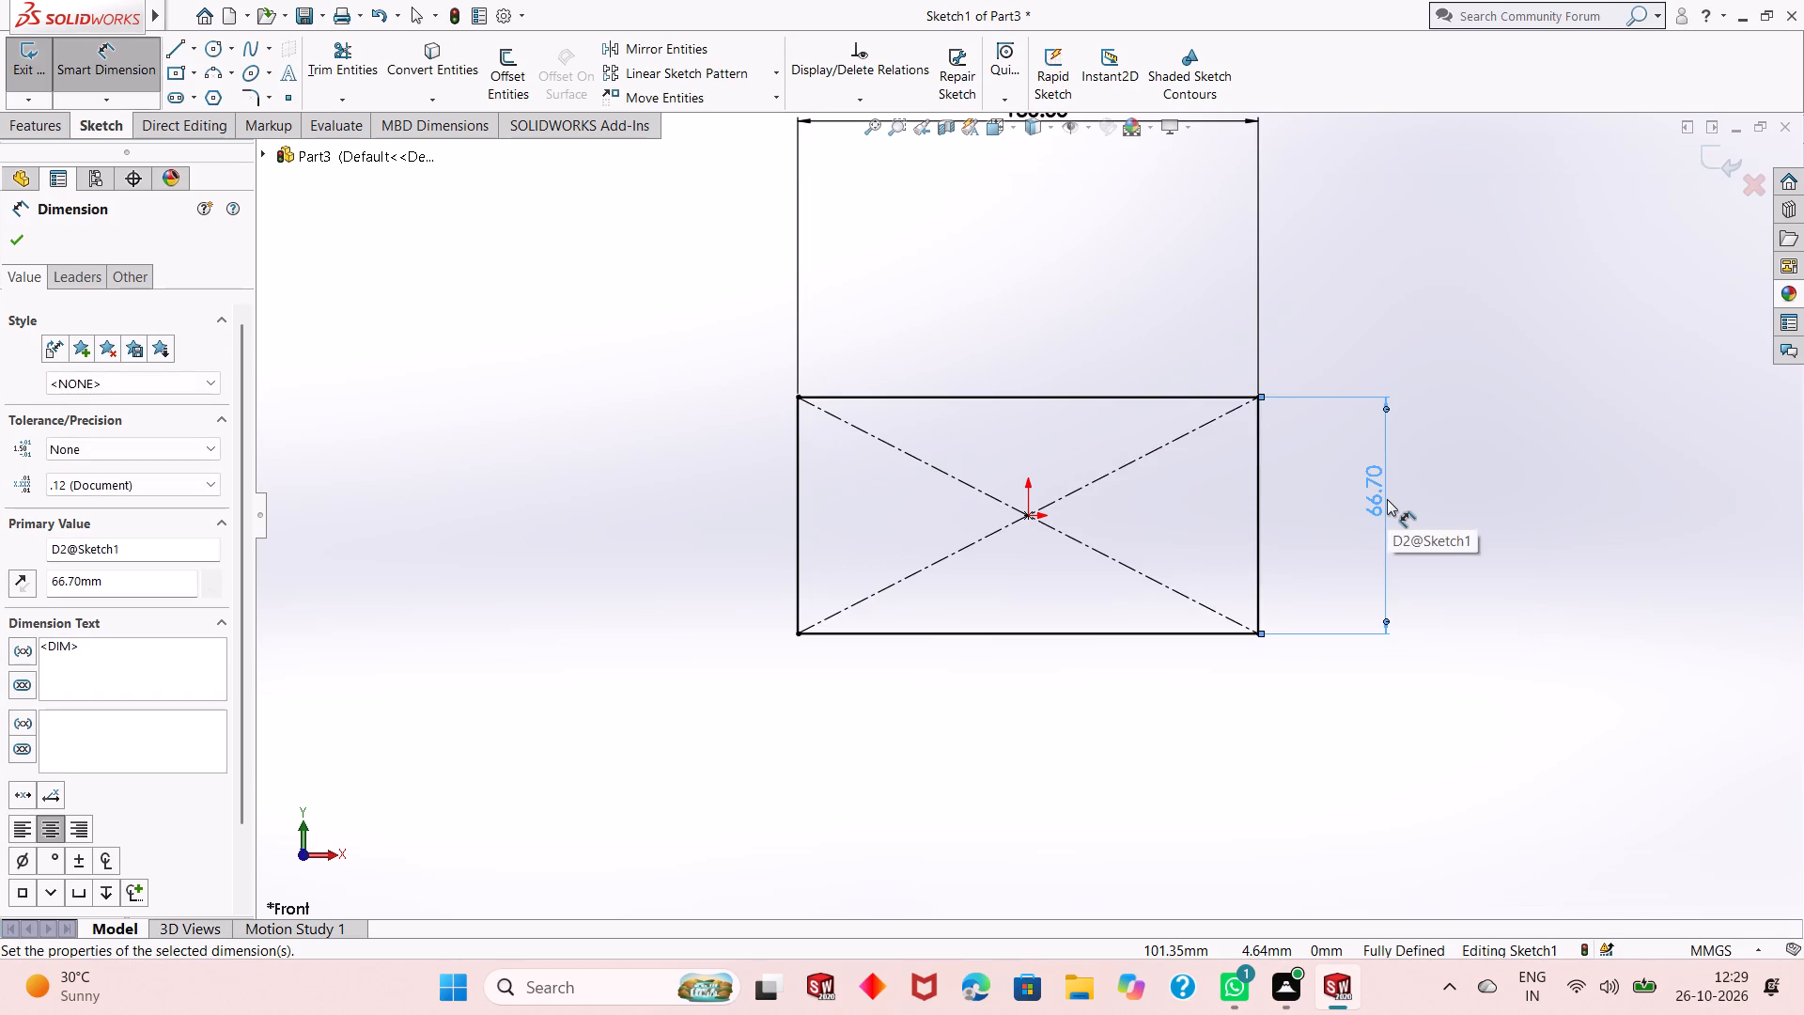
right_click(593, 377)
click(623, 437)
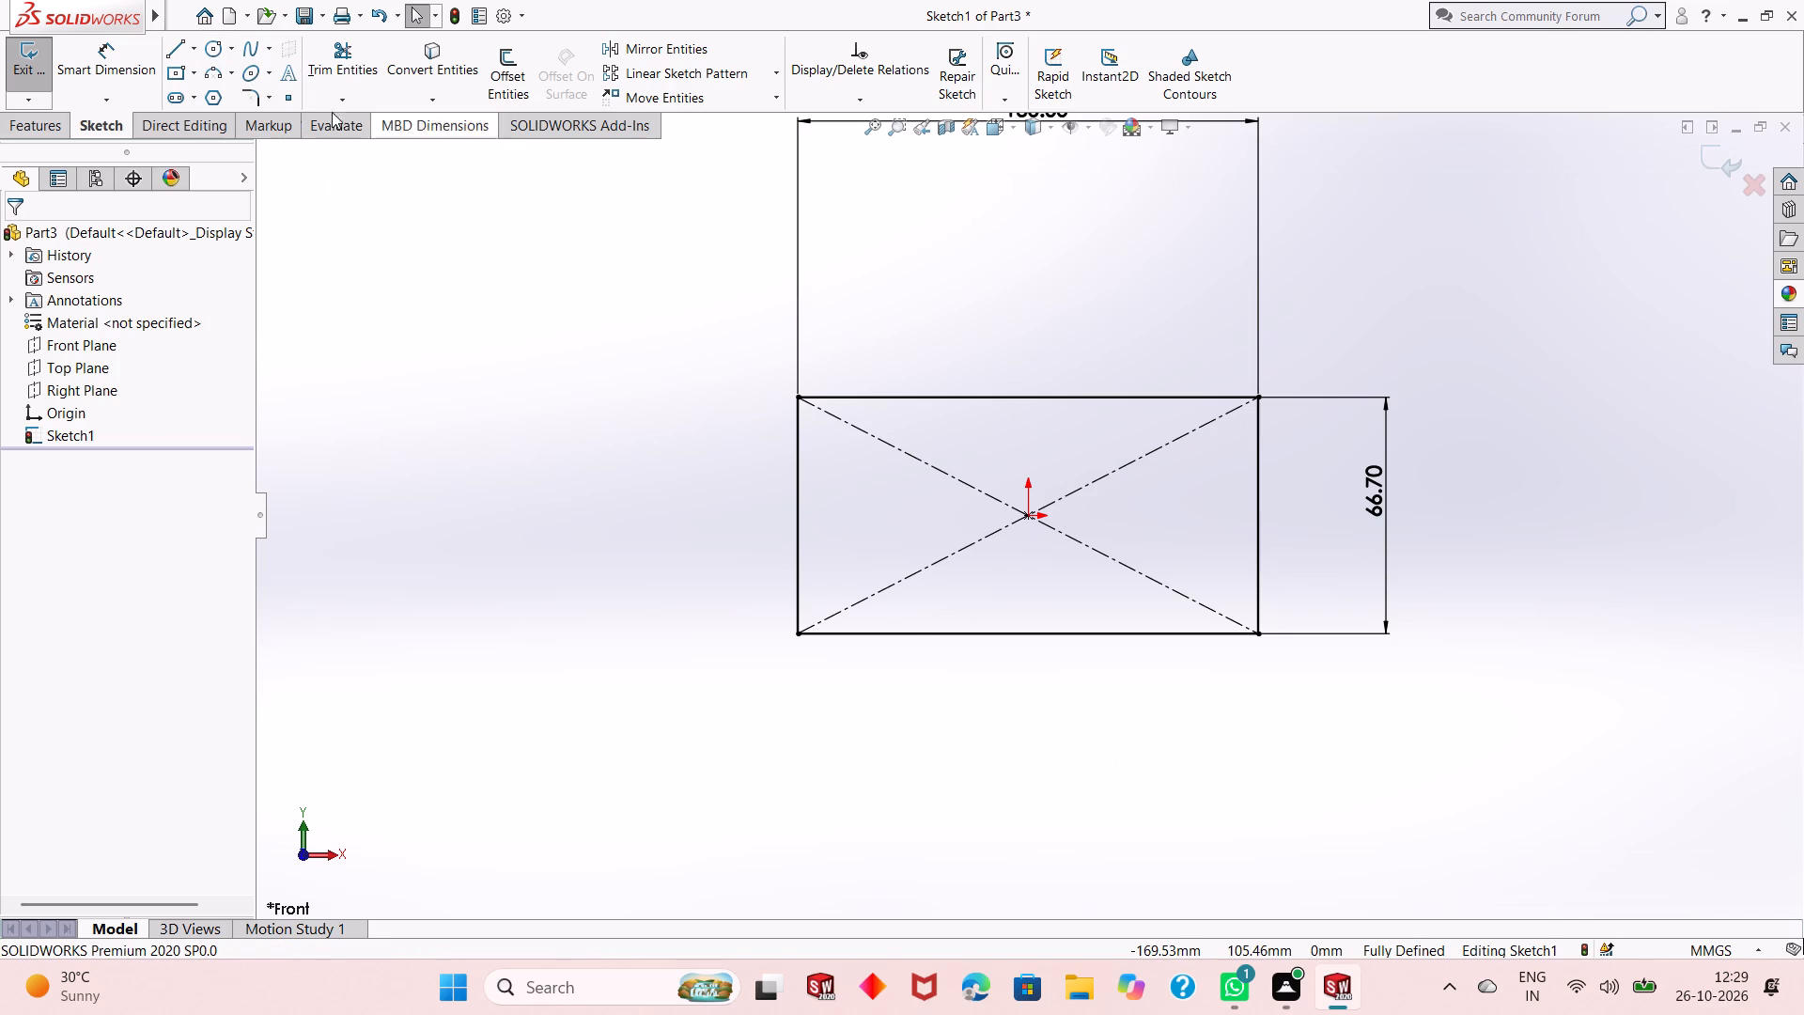
Extrude the rectangle as a boss with the Mid Plane end condition and a depth of 63 mm.
click(52, 130)
click(35, 69)
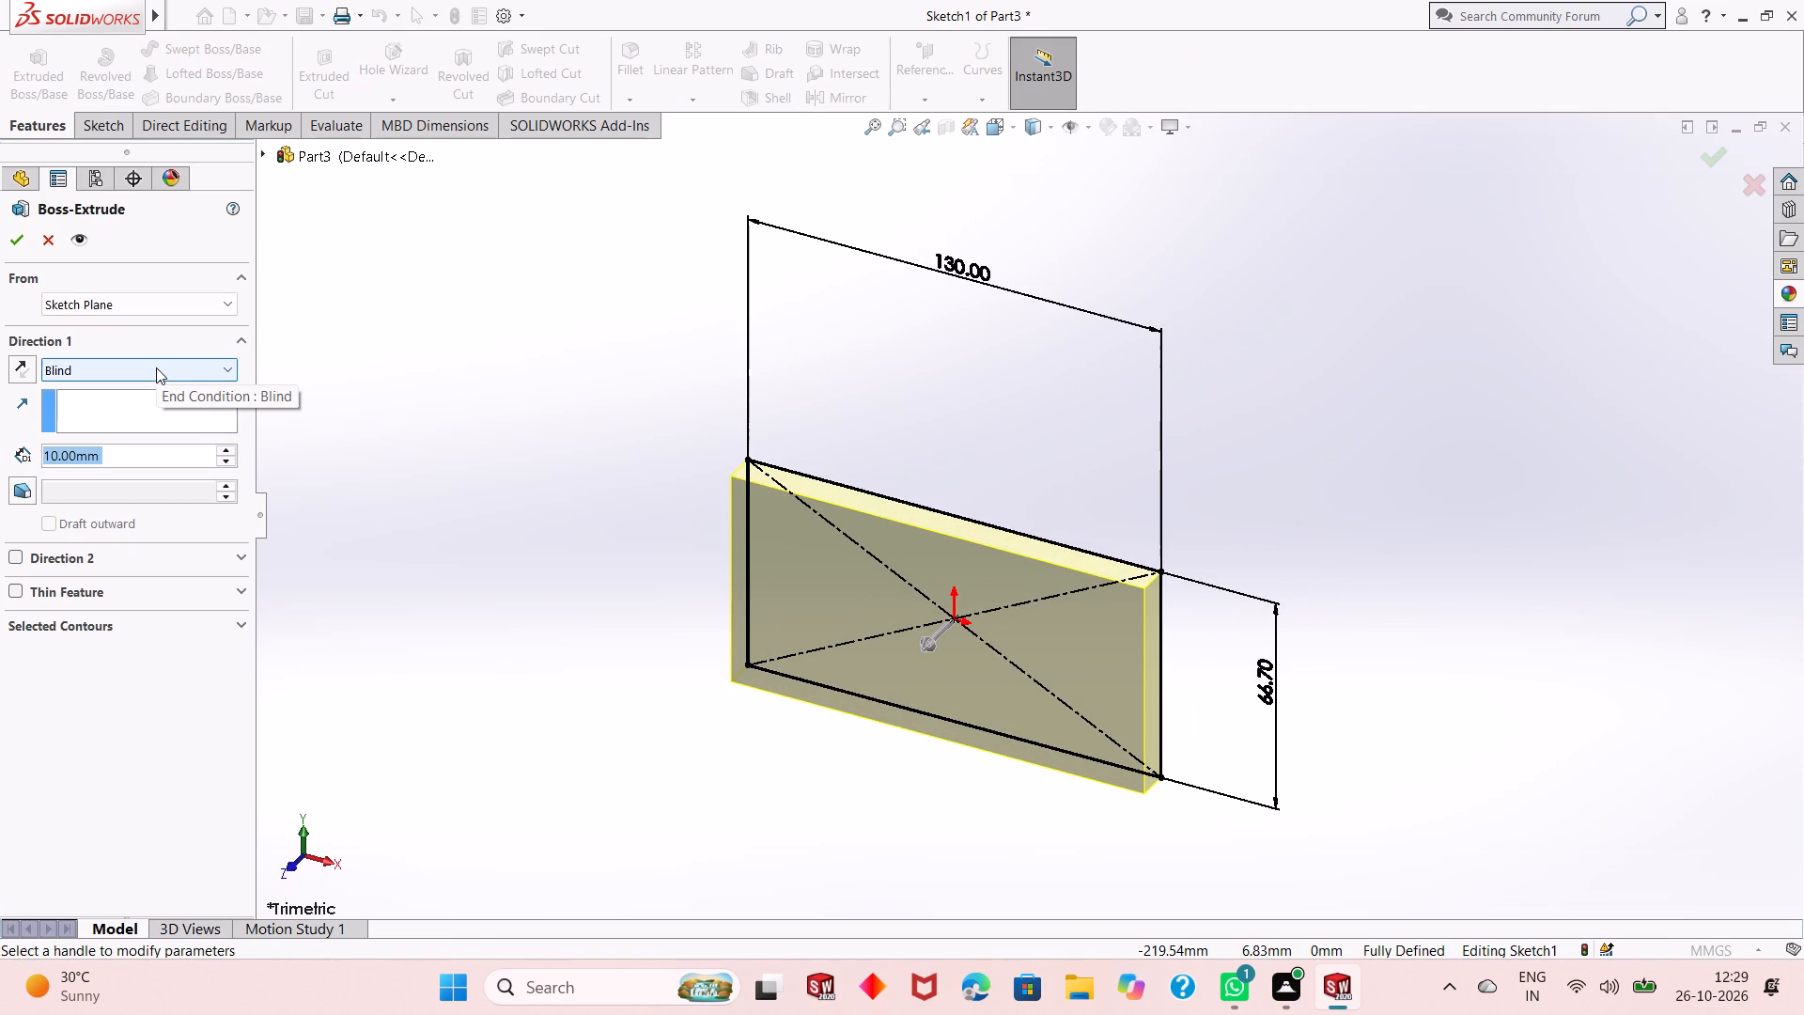
click(156, 367)
click(163, 470)
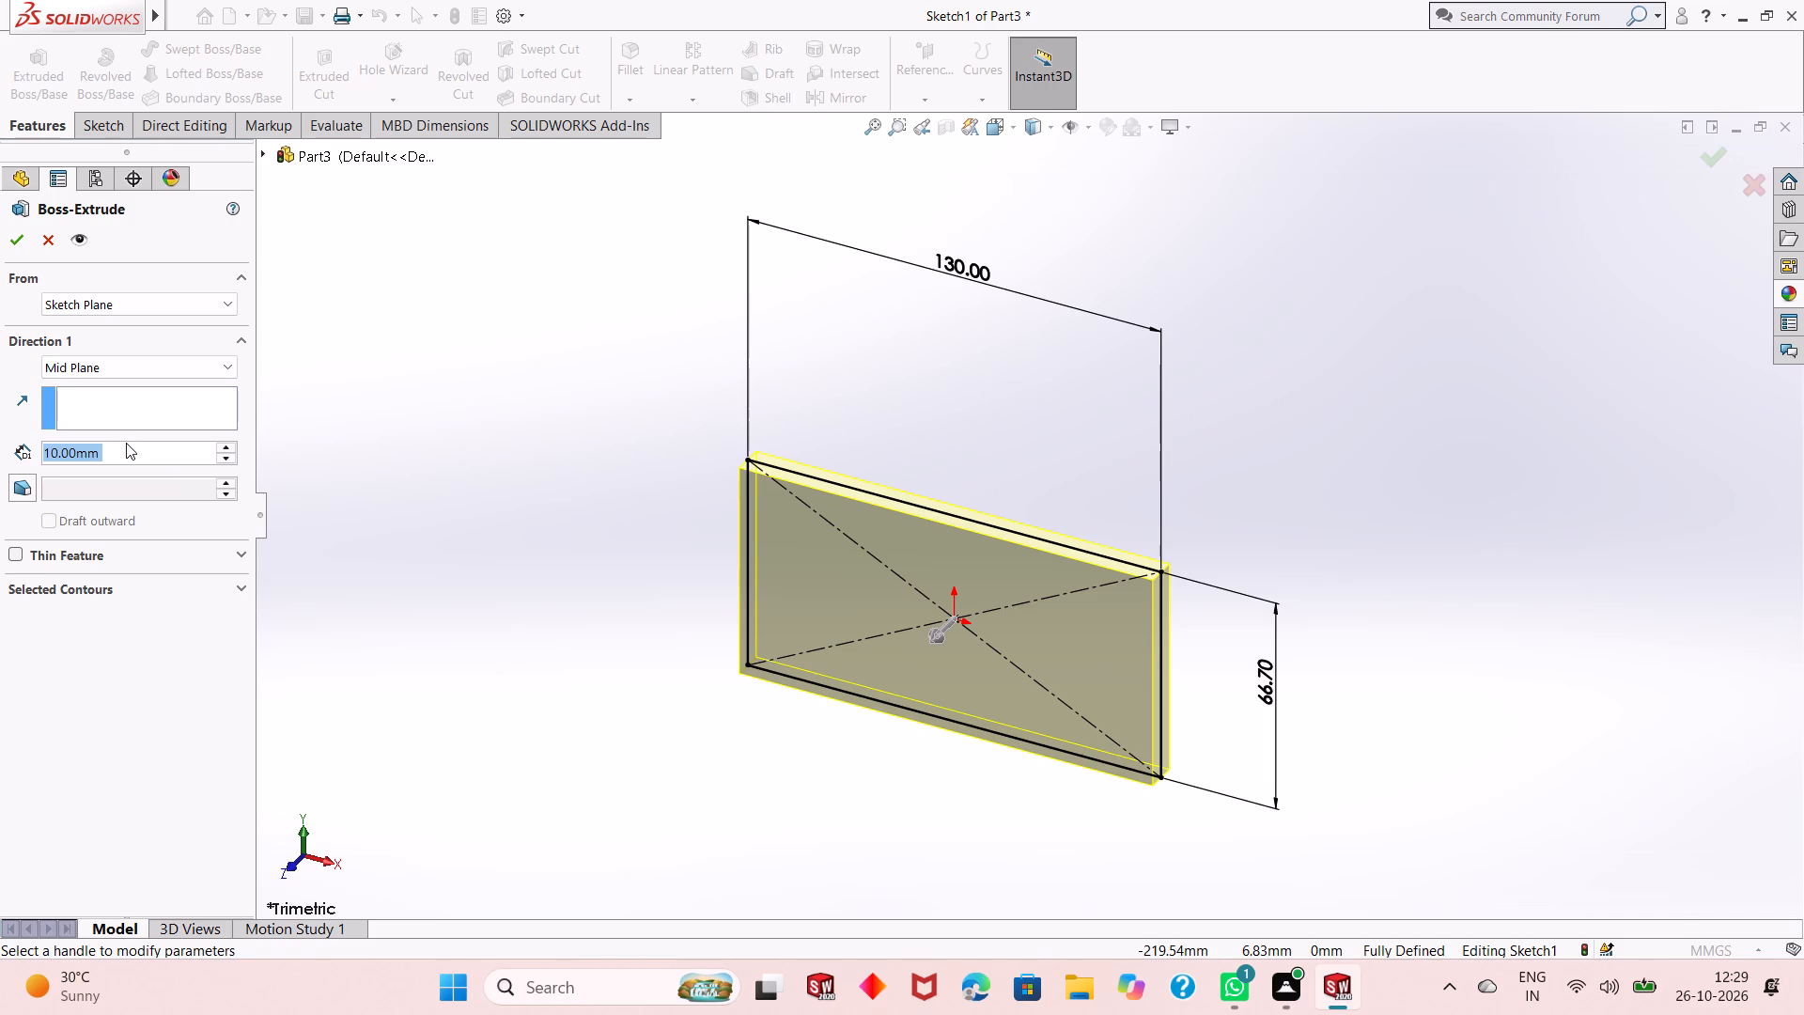
text(63)
key(Return)
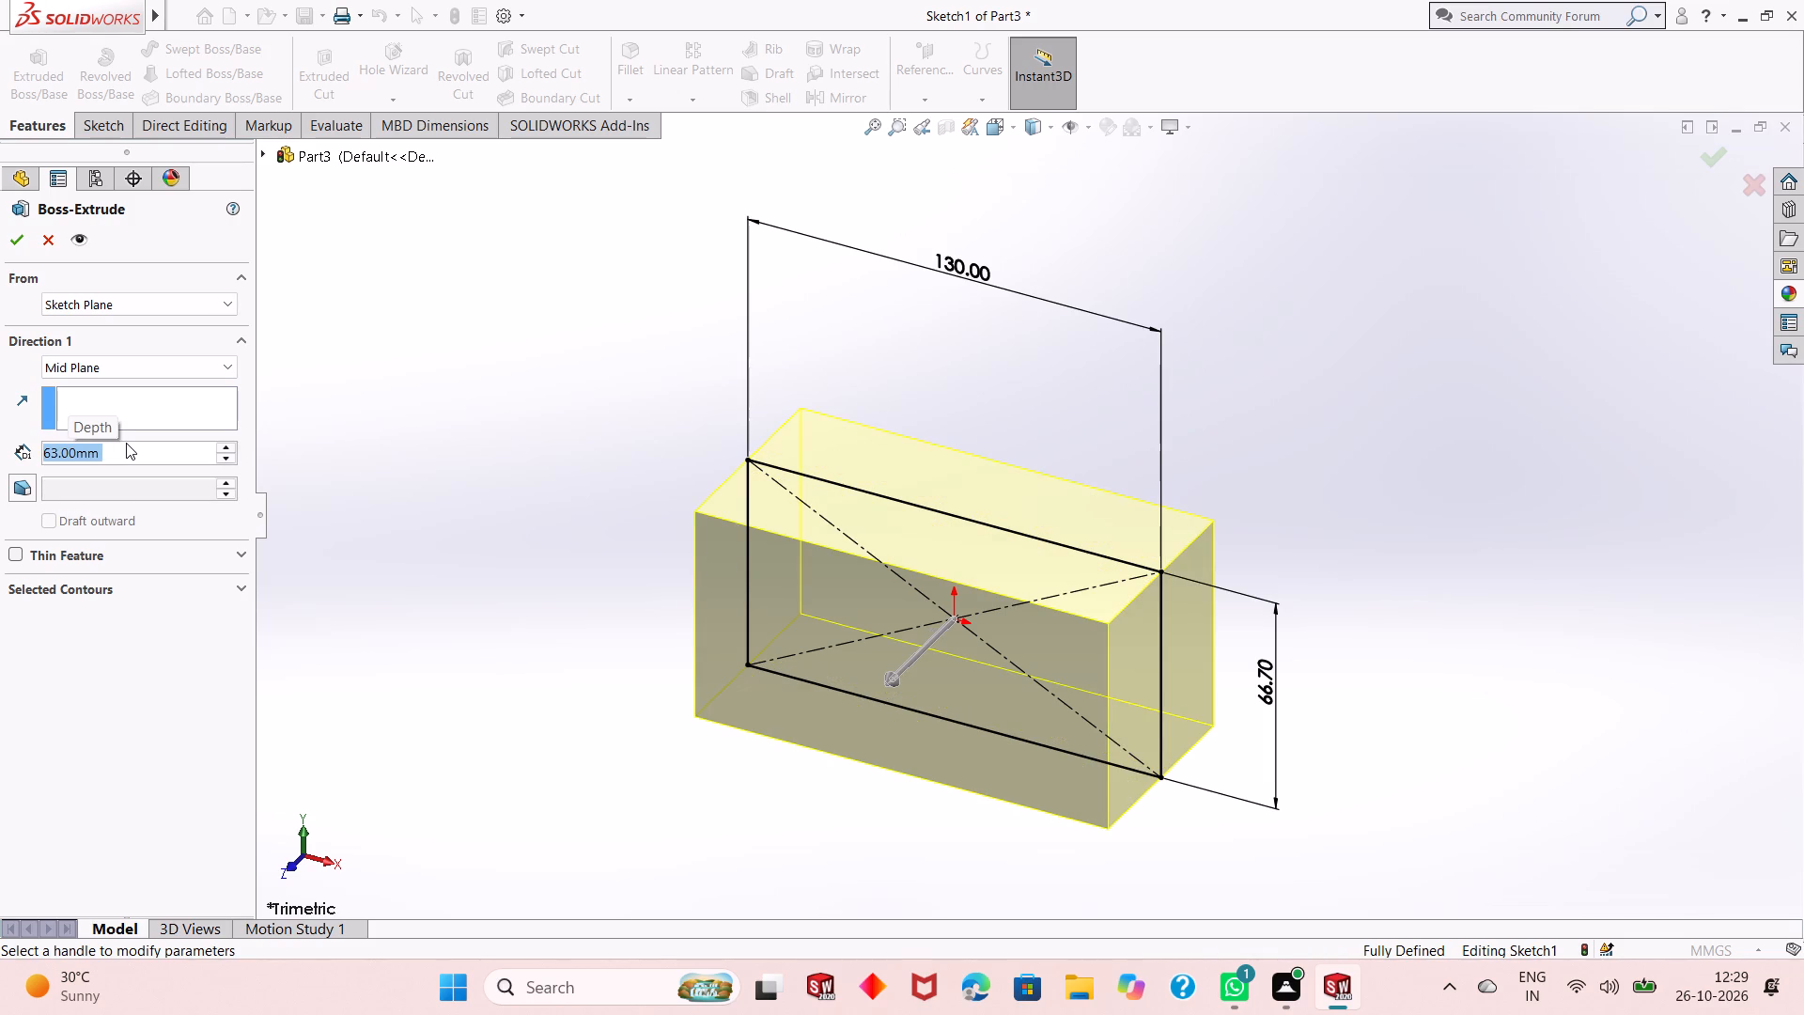
click(23, 253)
click(520, 552)
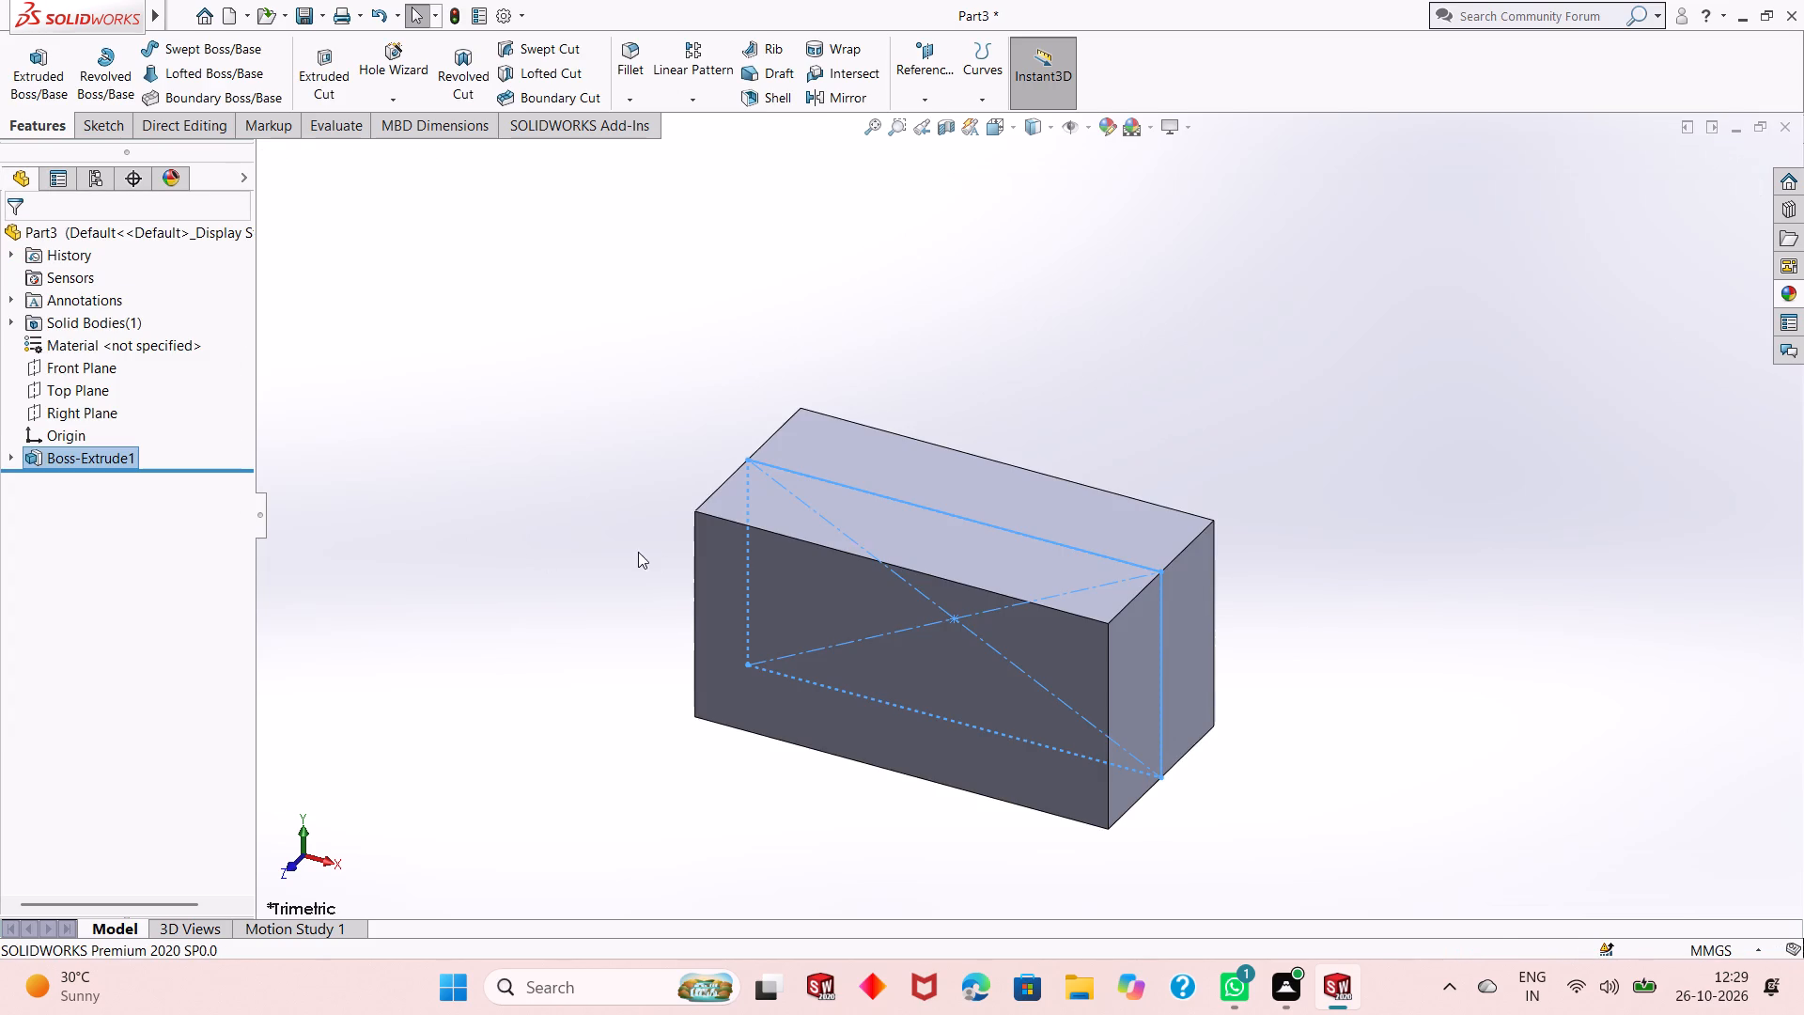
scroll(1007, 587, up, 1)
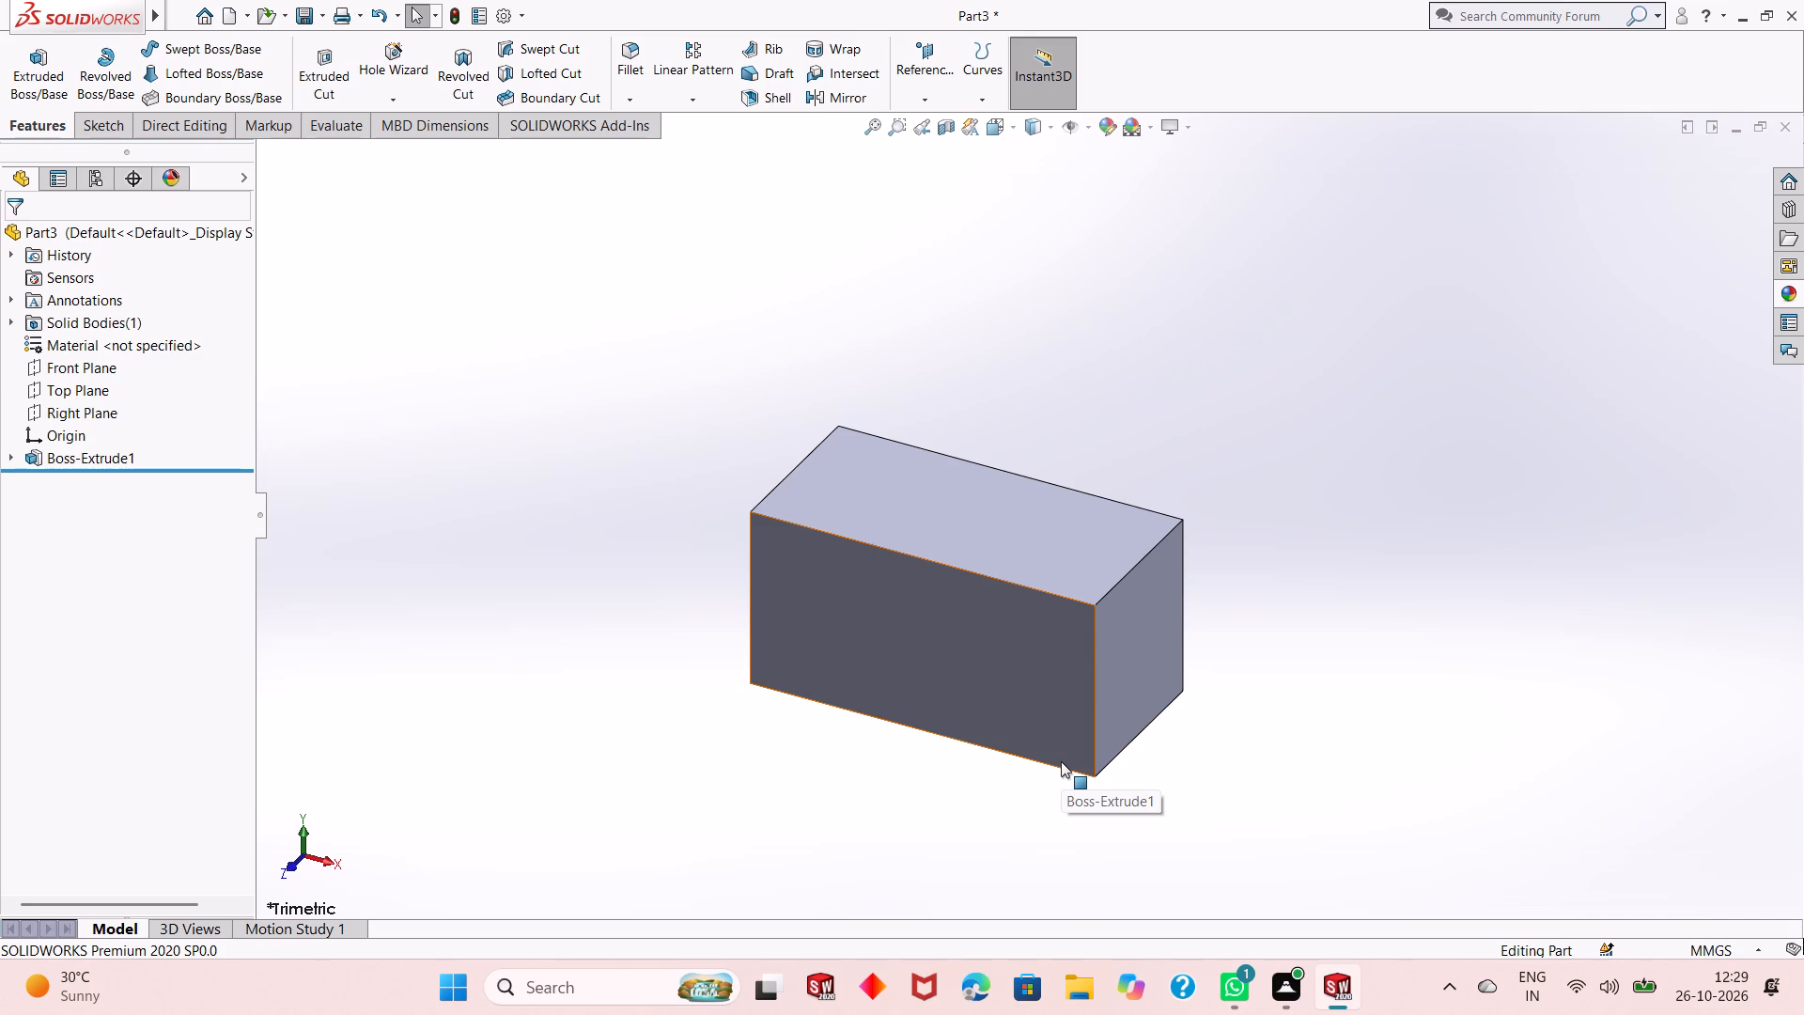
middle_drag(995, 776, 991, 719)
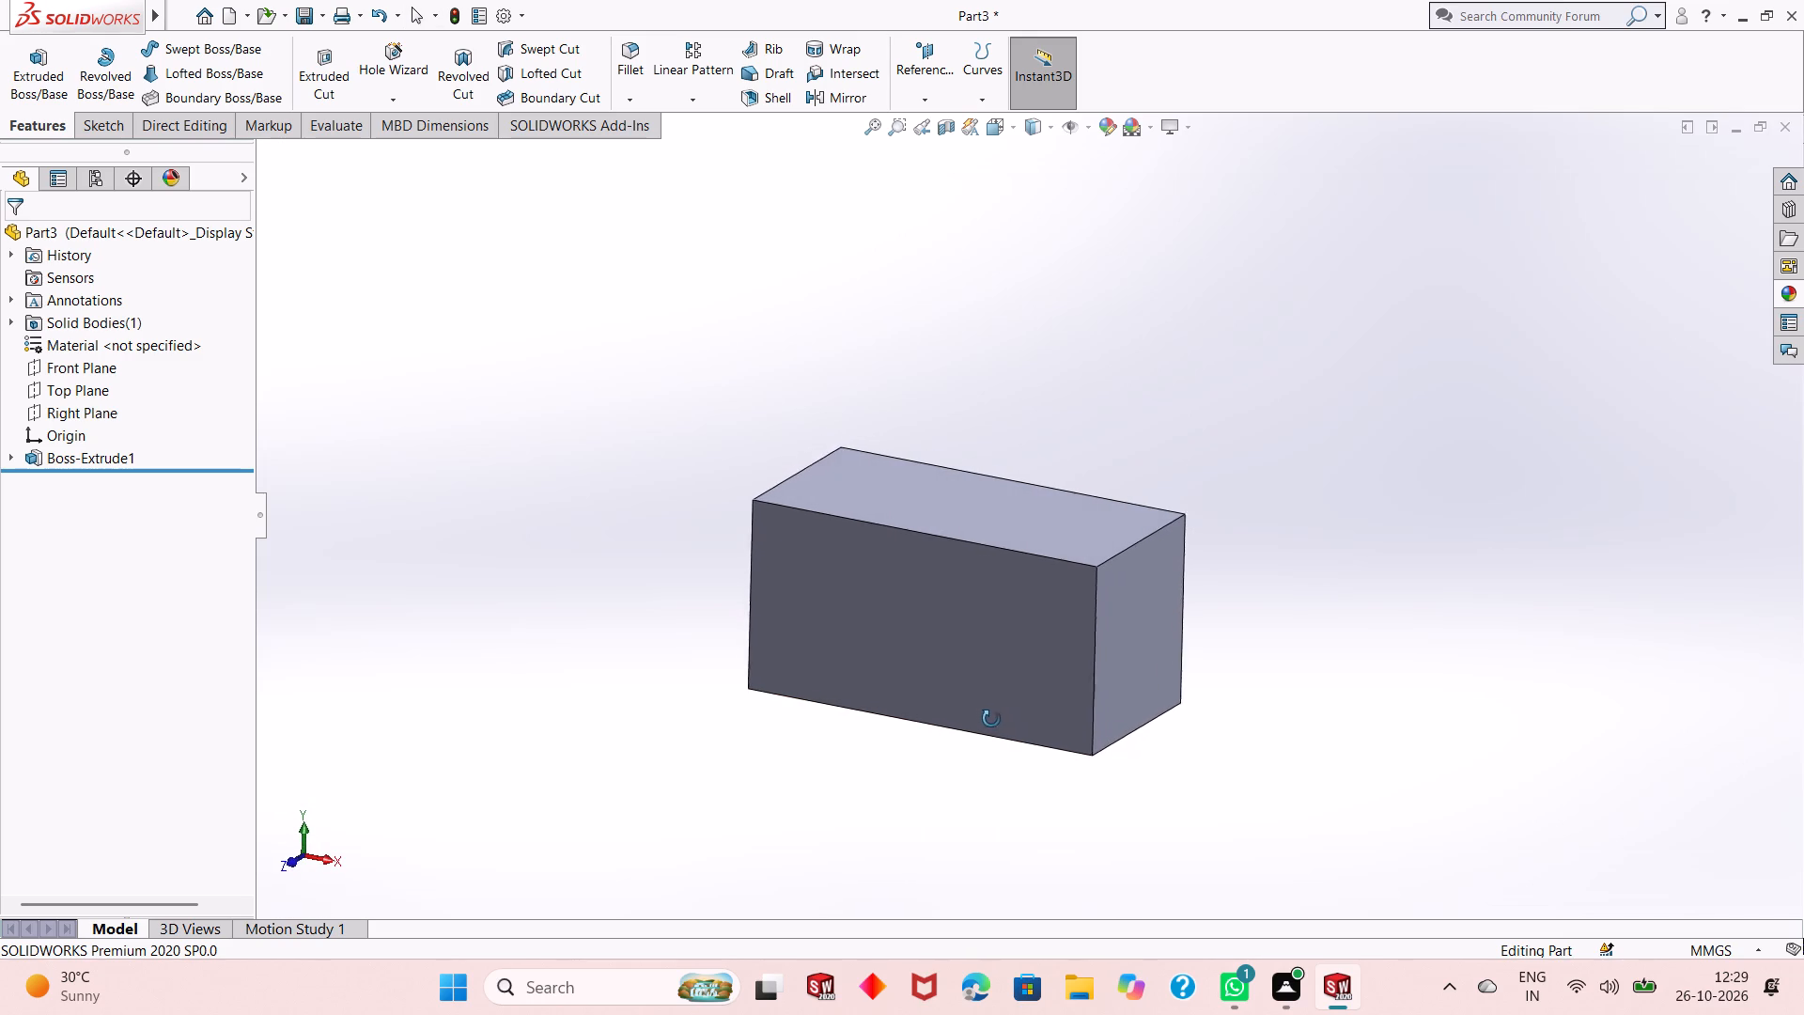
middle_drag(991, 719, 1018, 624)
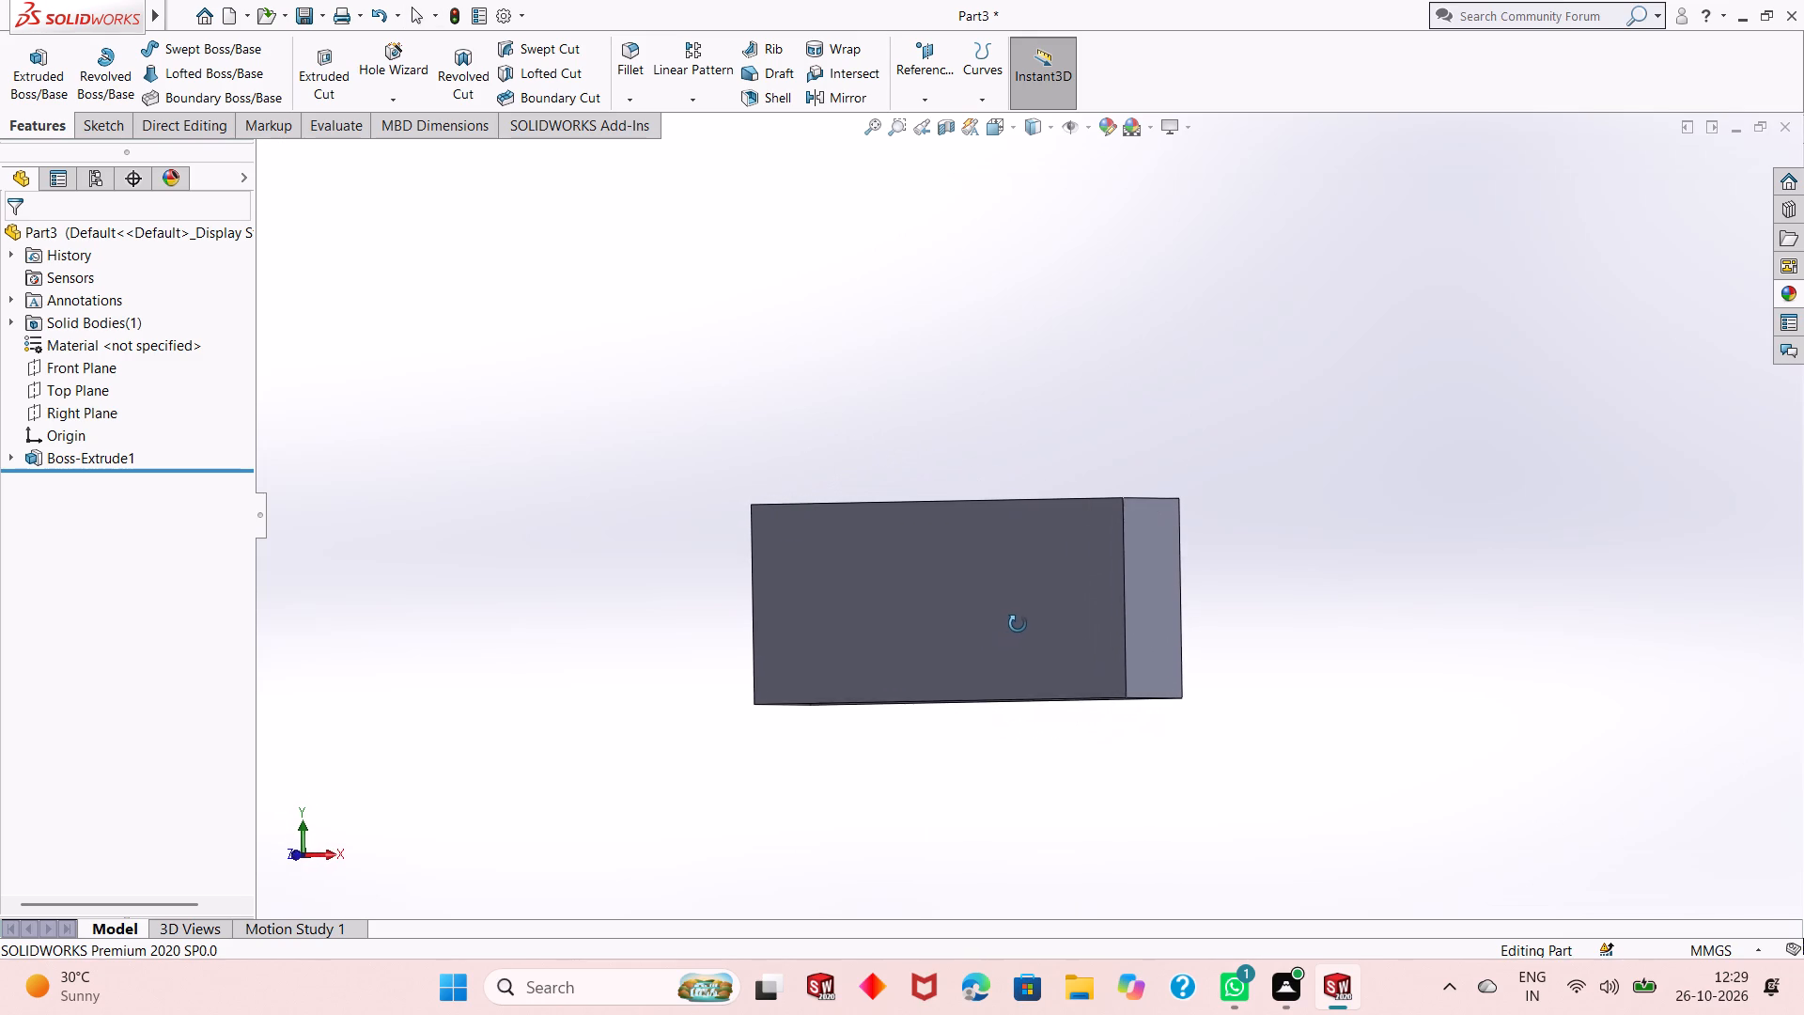
On the block's top face, sketch a center rectangle from the origin, about 27.5 mm wide and spanning the face's full 63 mm depth.
middle_drag(1018, 624, 1019, 626)
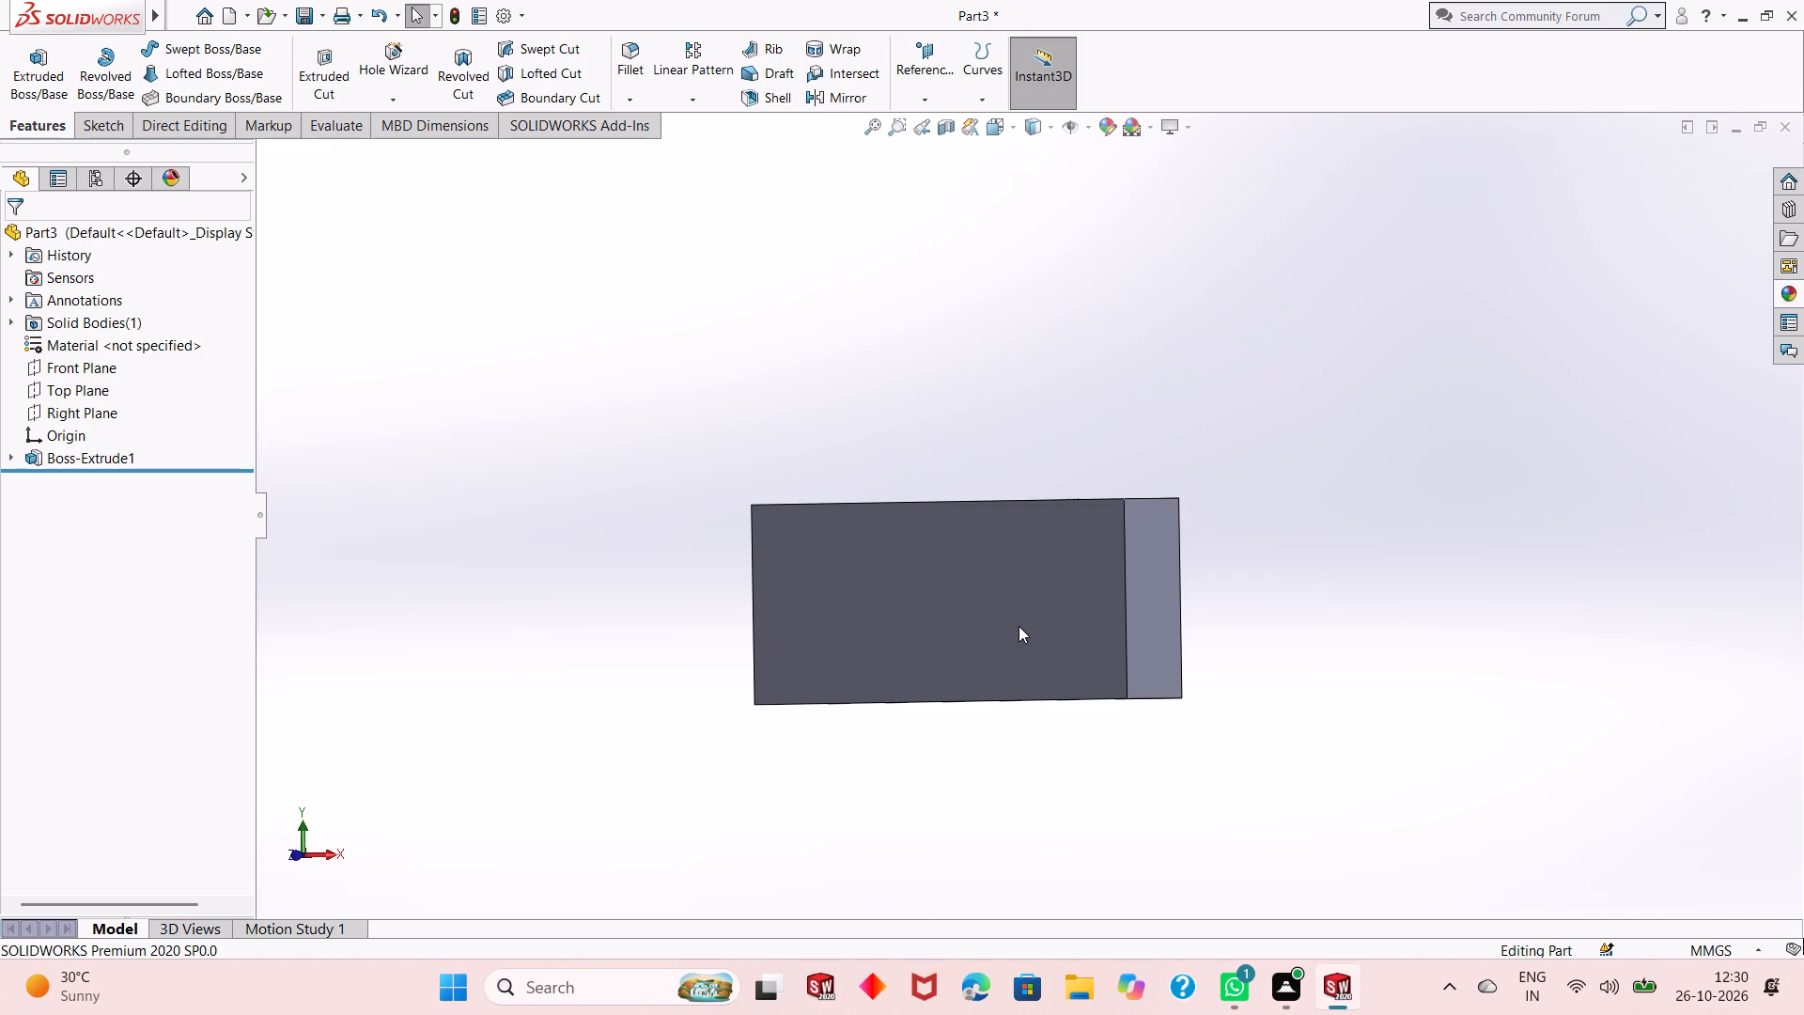
middle_drag(1082, 662, 1066, 756)
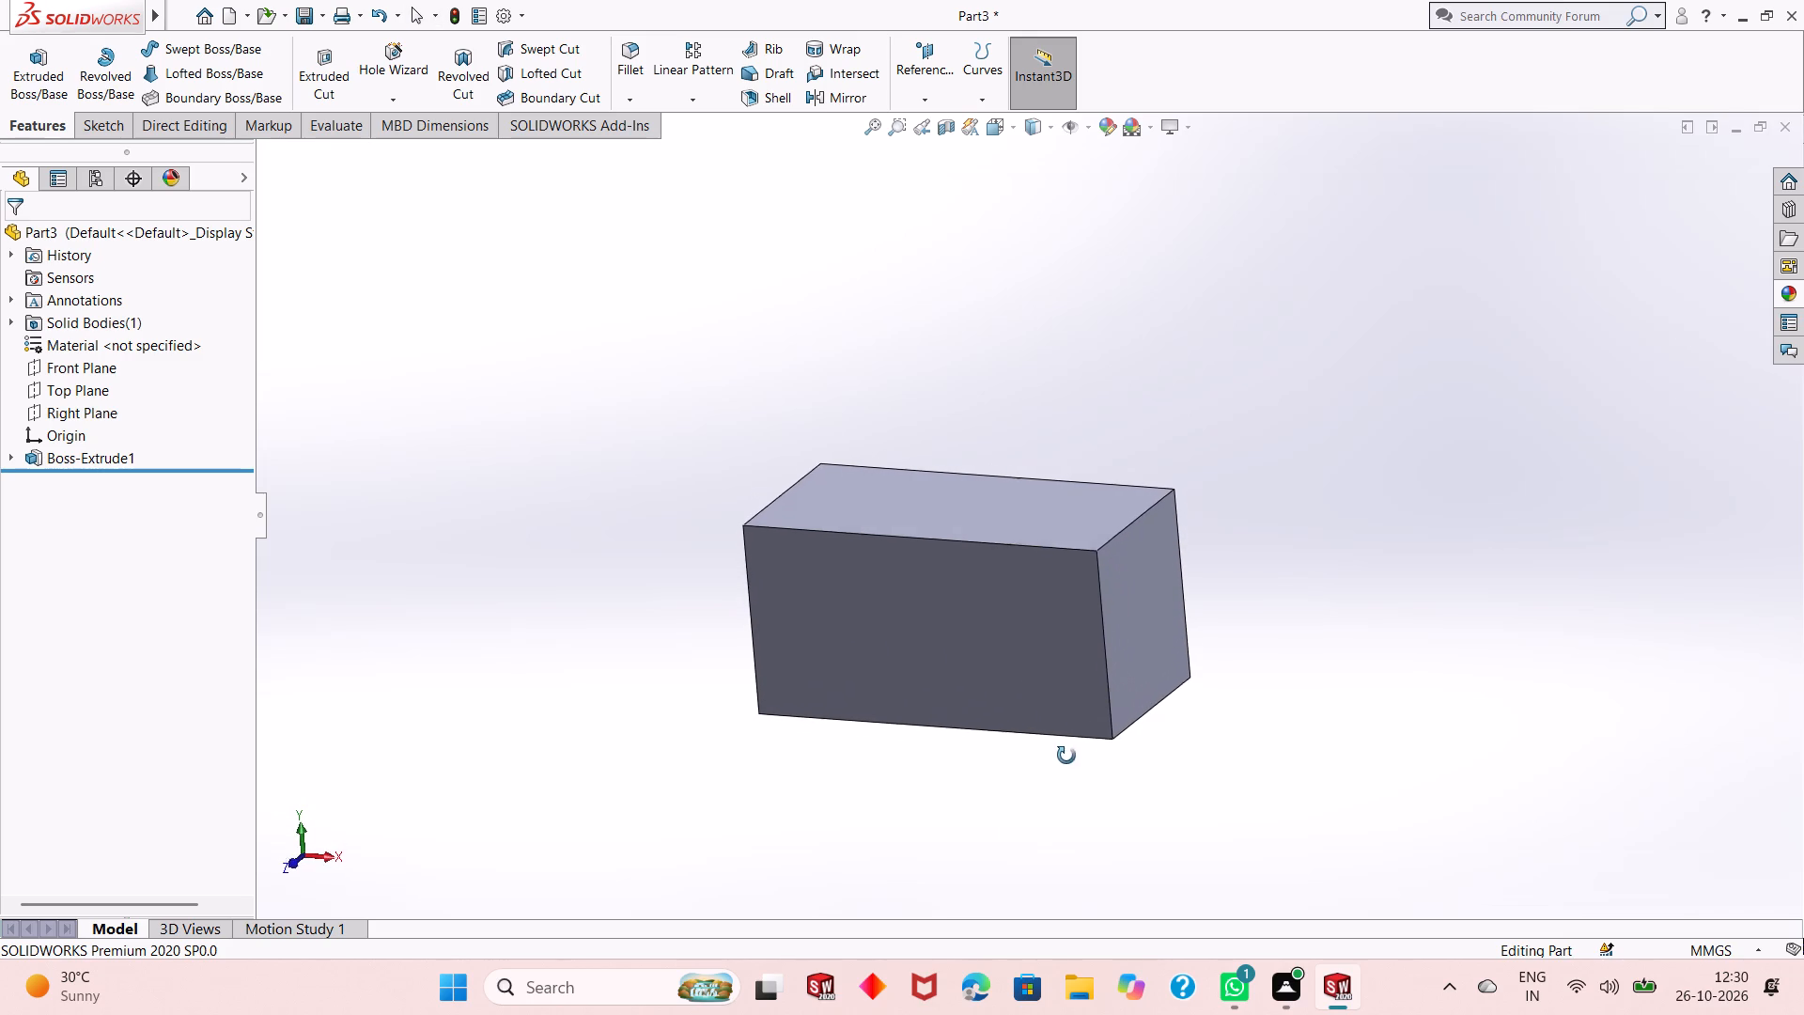
middle_drag(1066, 756, 1066, 765)
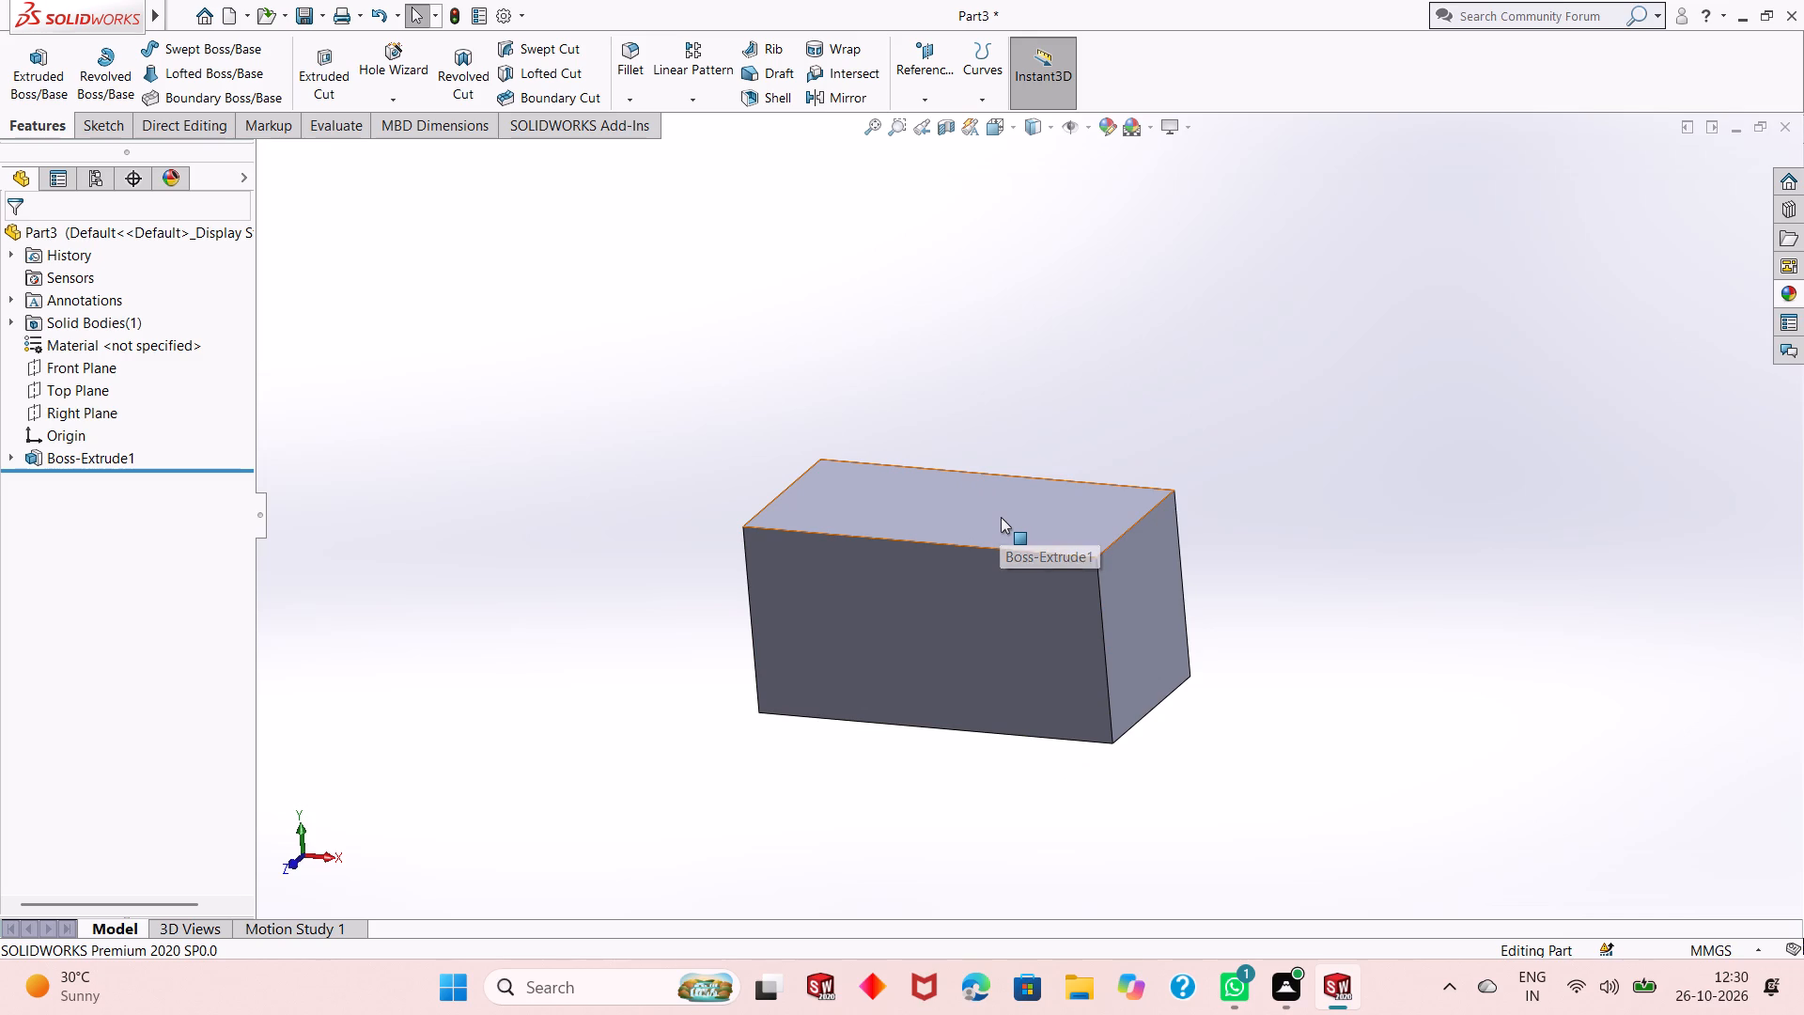
key(ctrl+8)
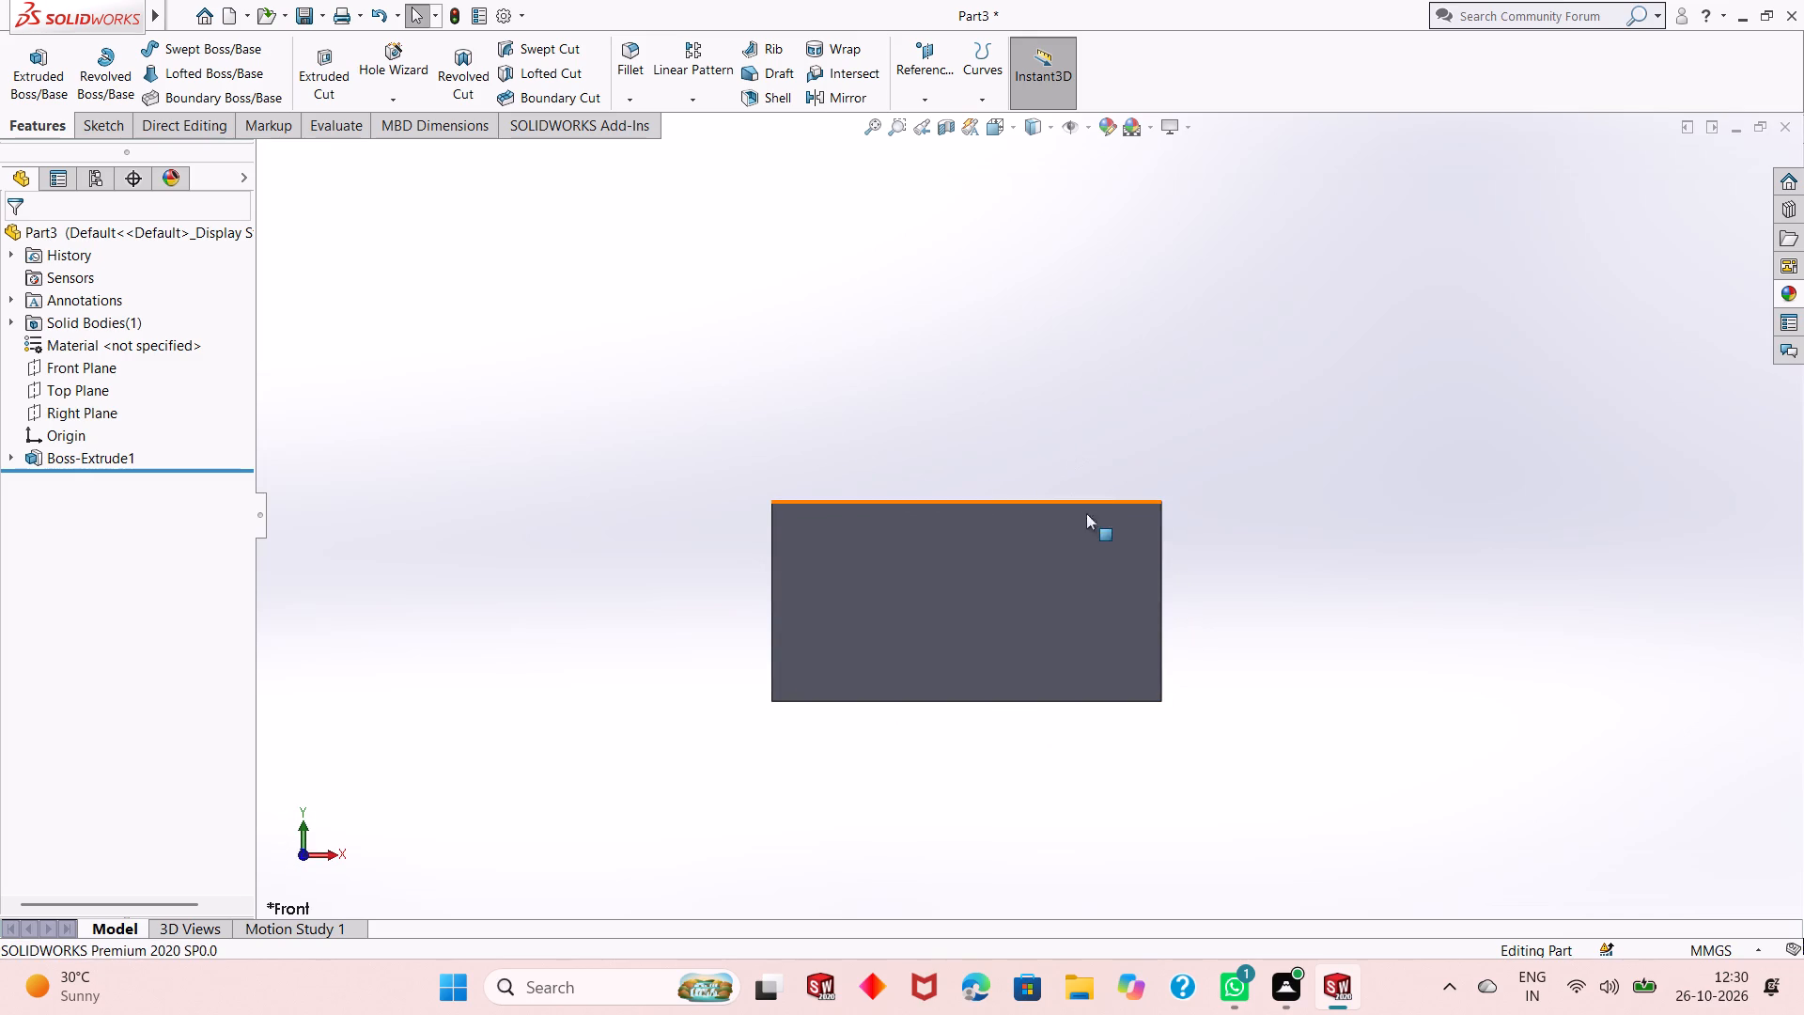
middle_drag(1169, 641, 1169, 614)
middle_drag(1158, 633, 1148, 728)
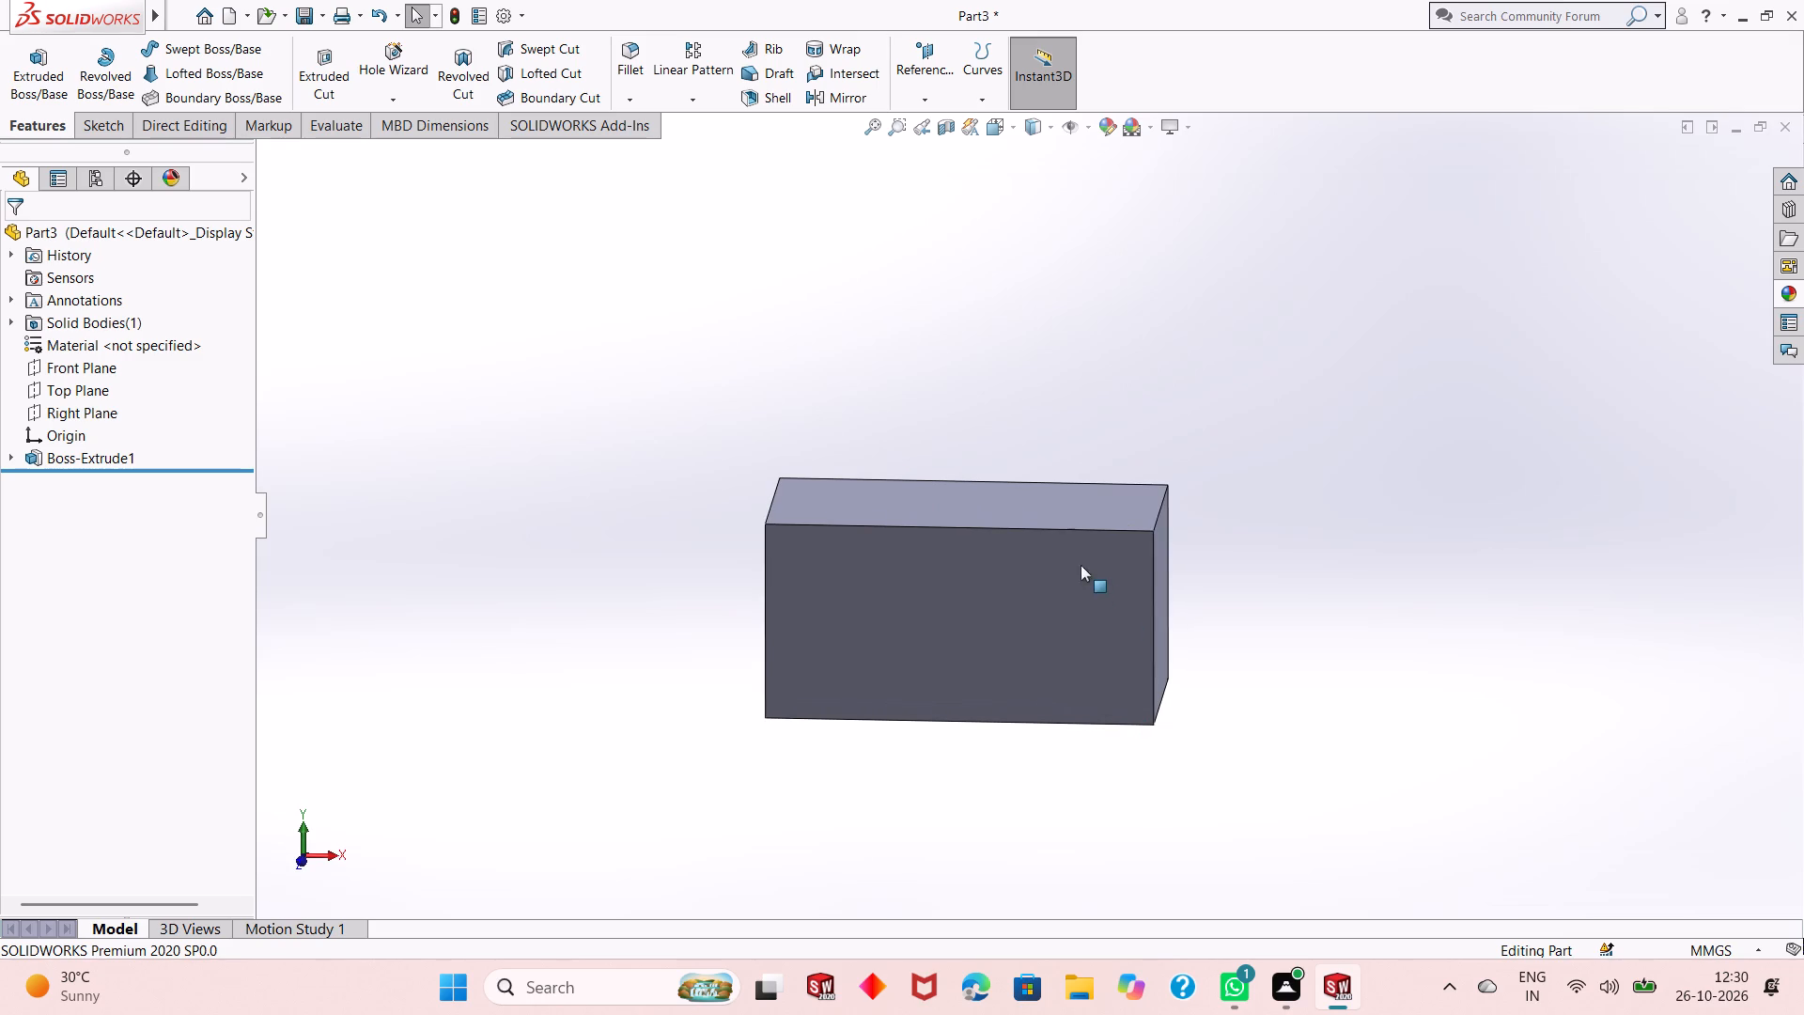
click(1027, 509)
click(1113, 459)
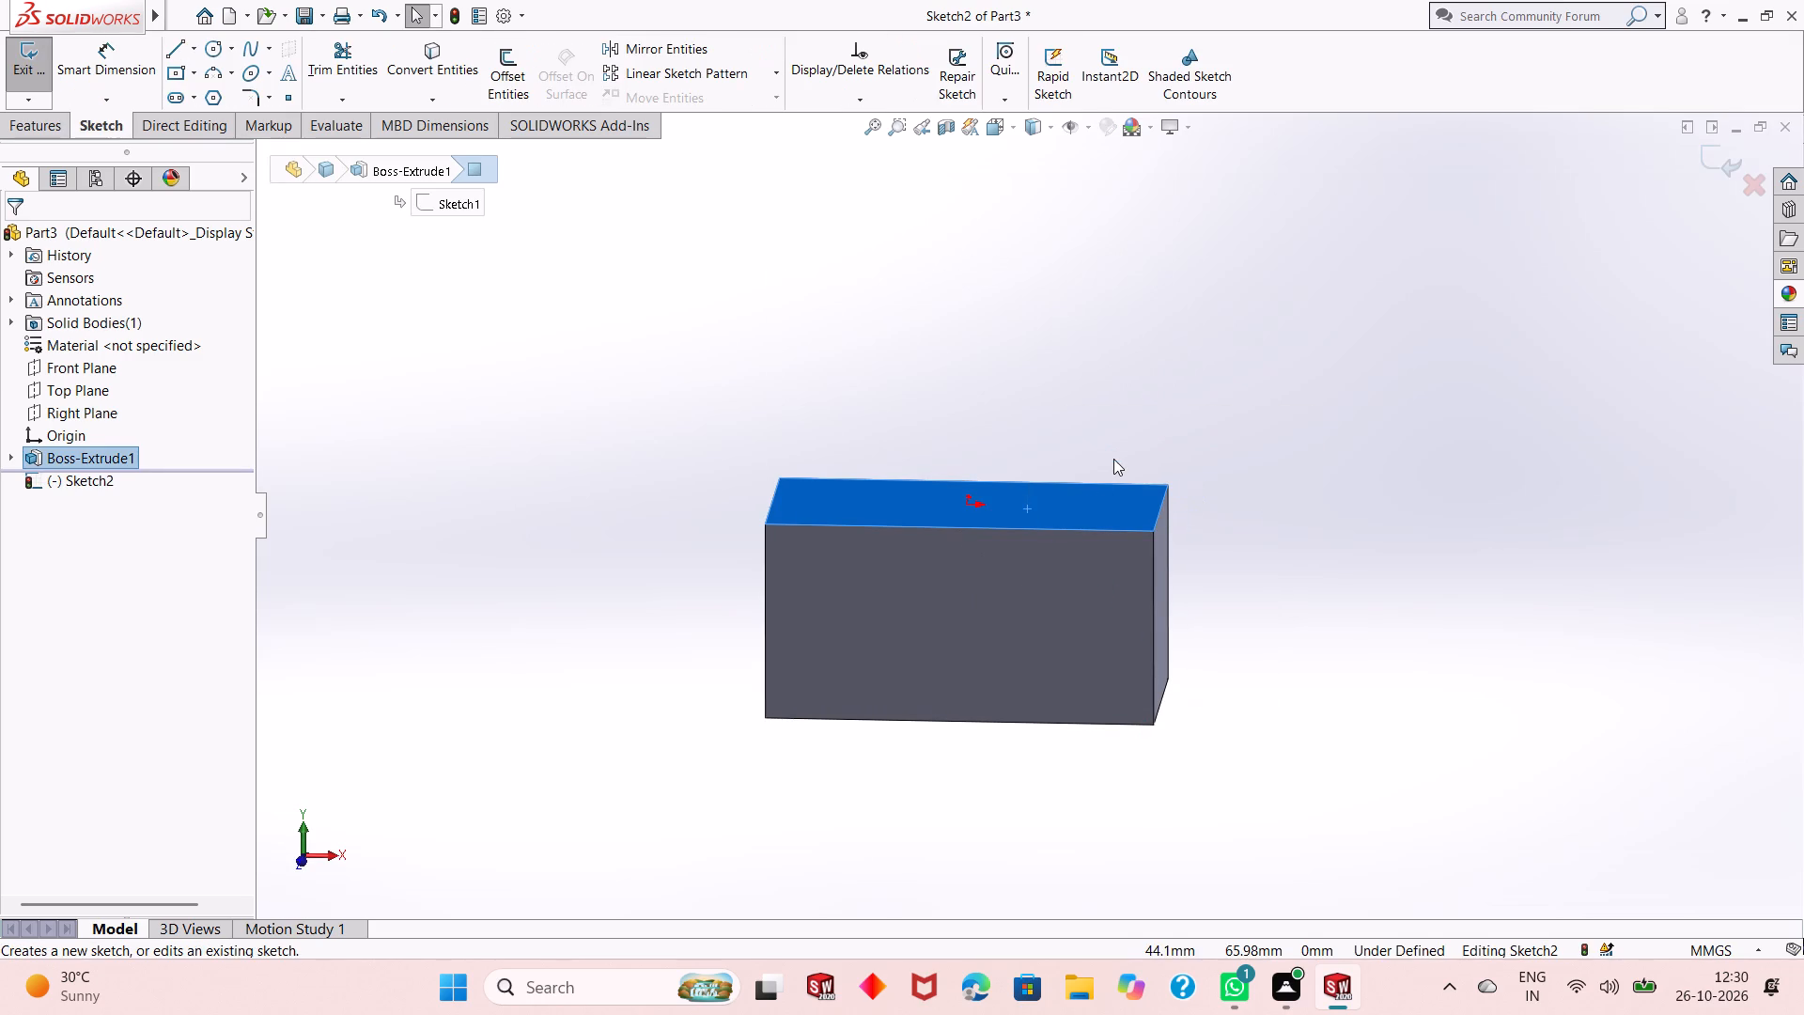
key(ctrl+8)
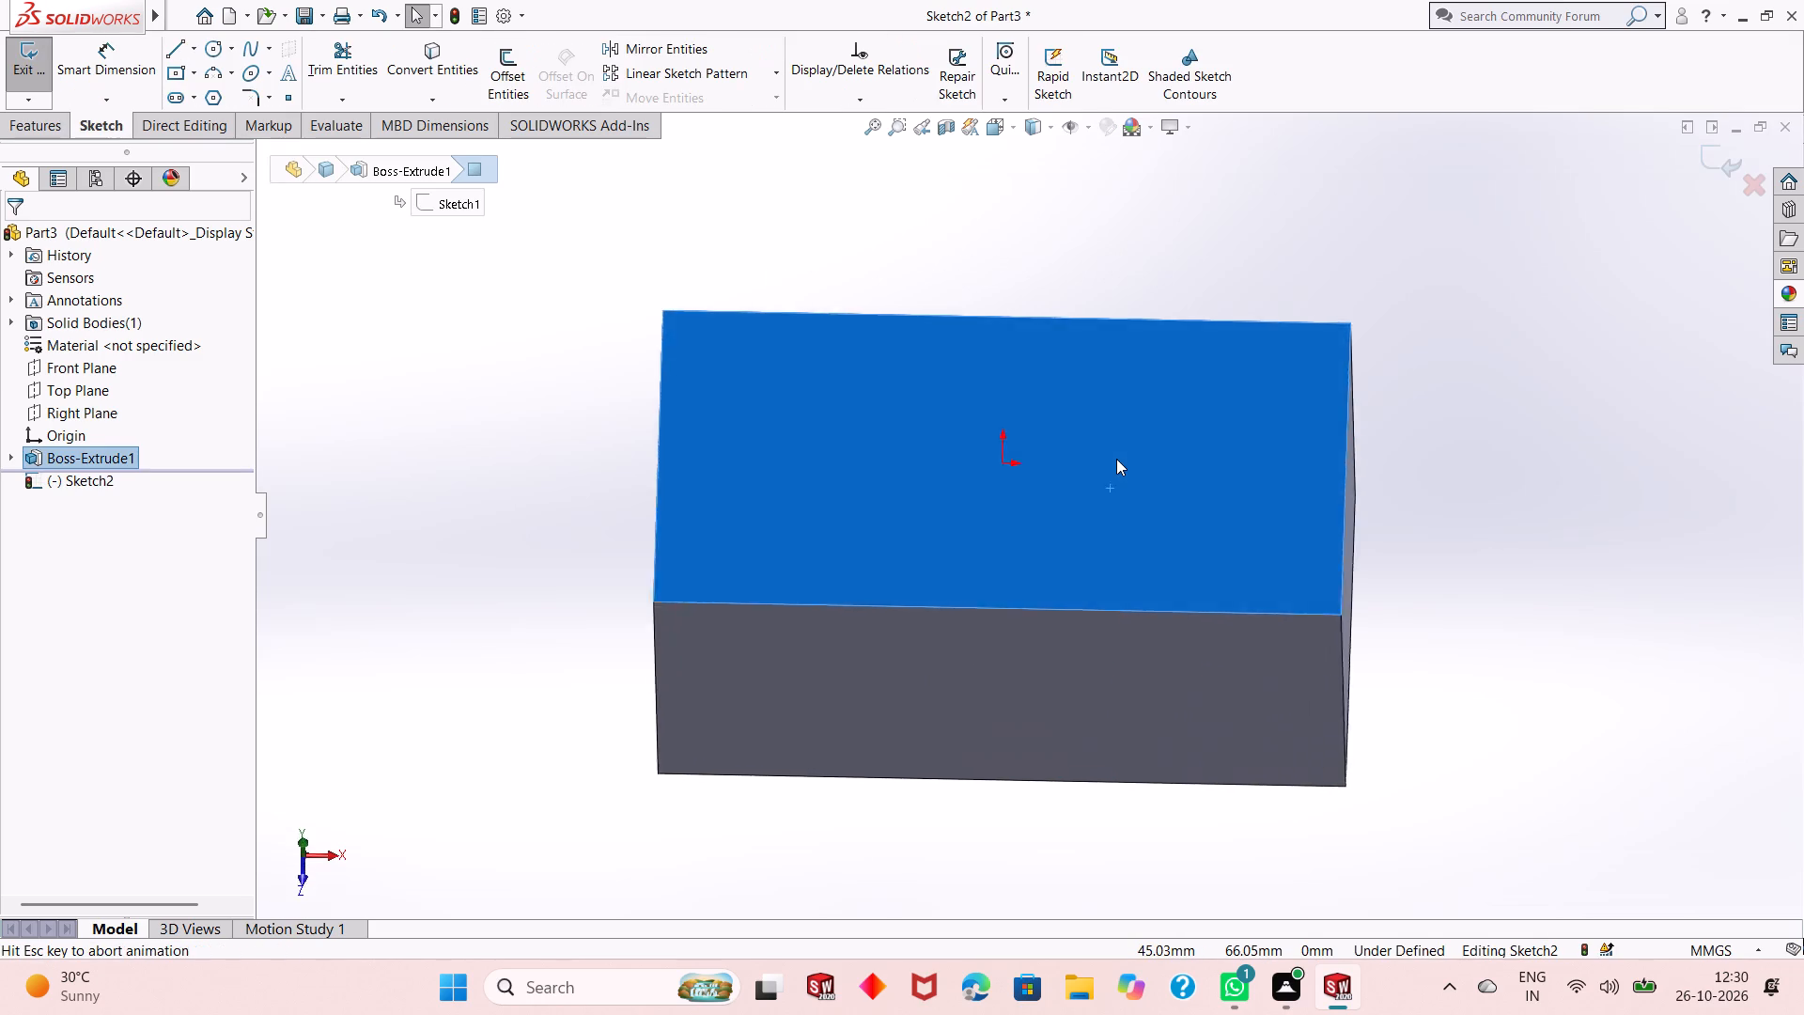
scroll(1116, 459, up, 1)
click(1291, 291)
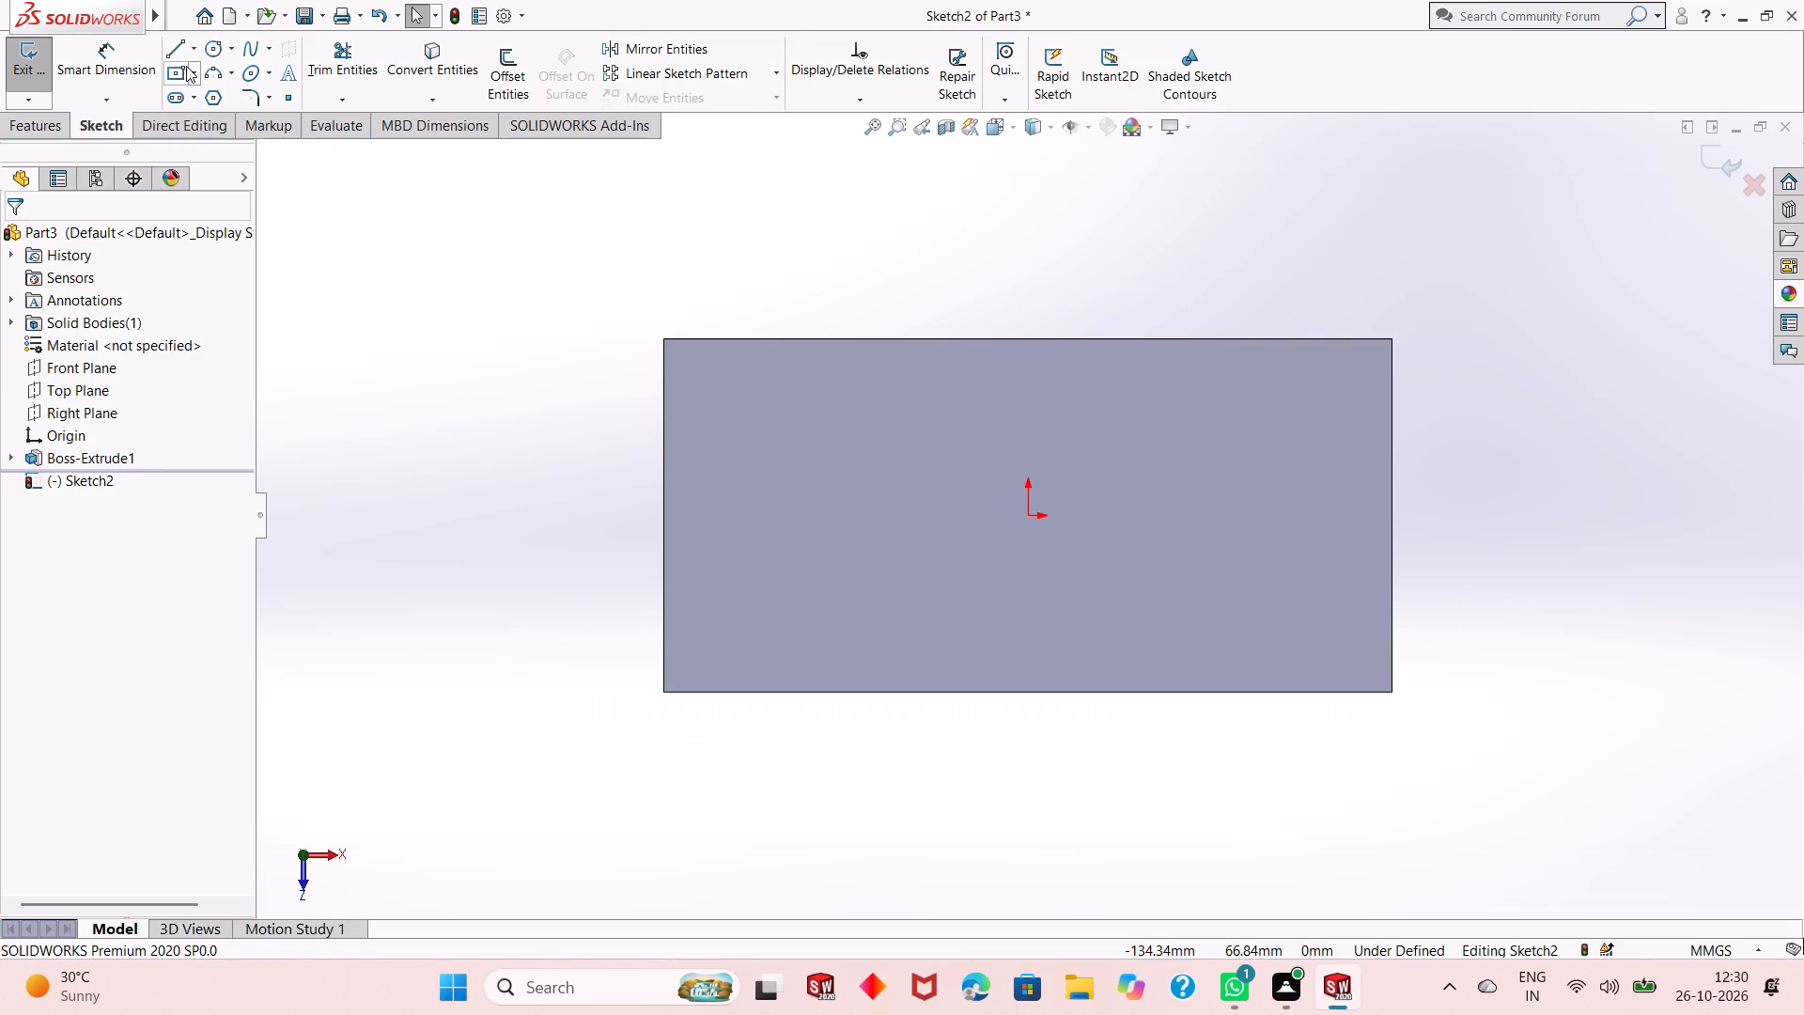
click(192, 70)
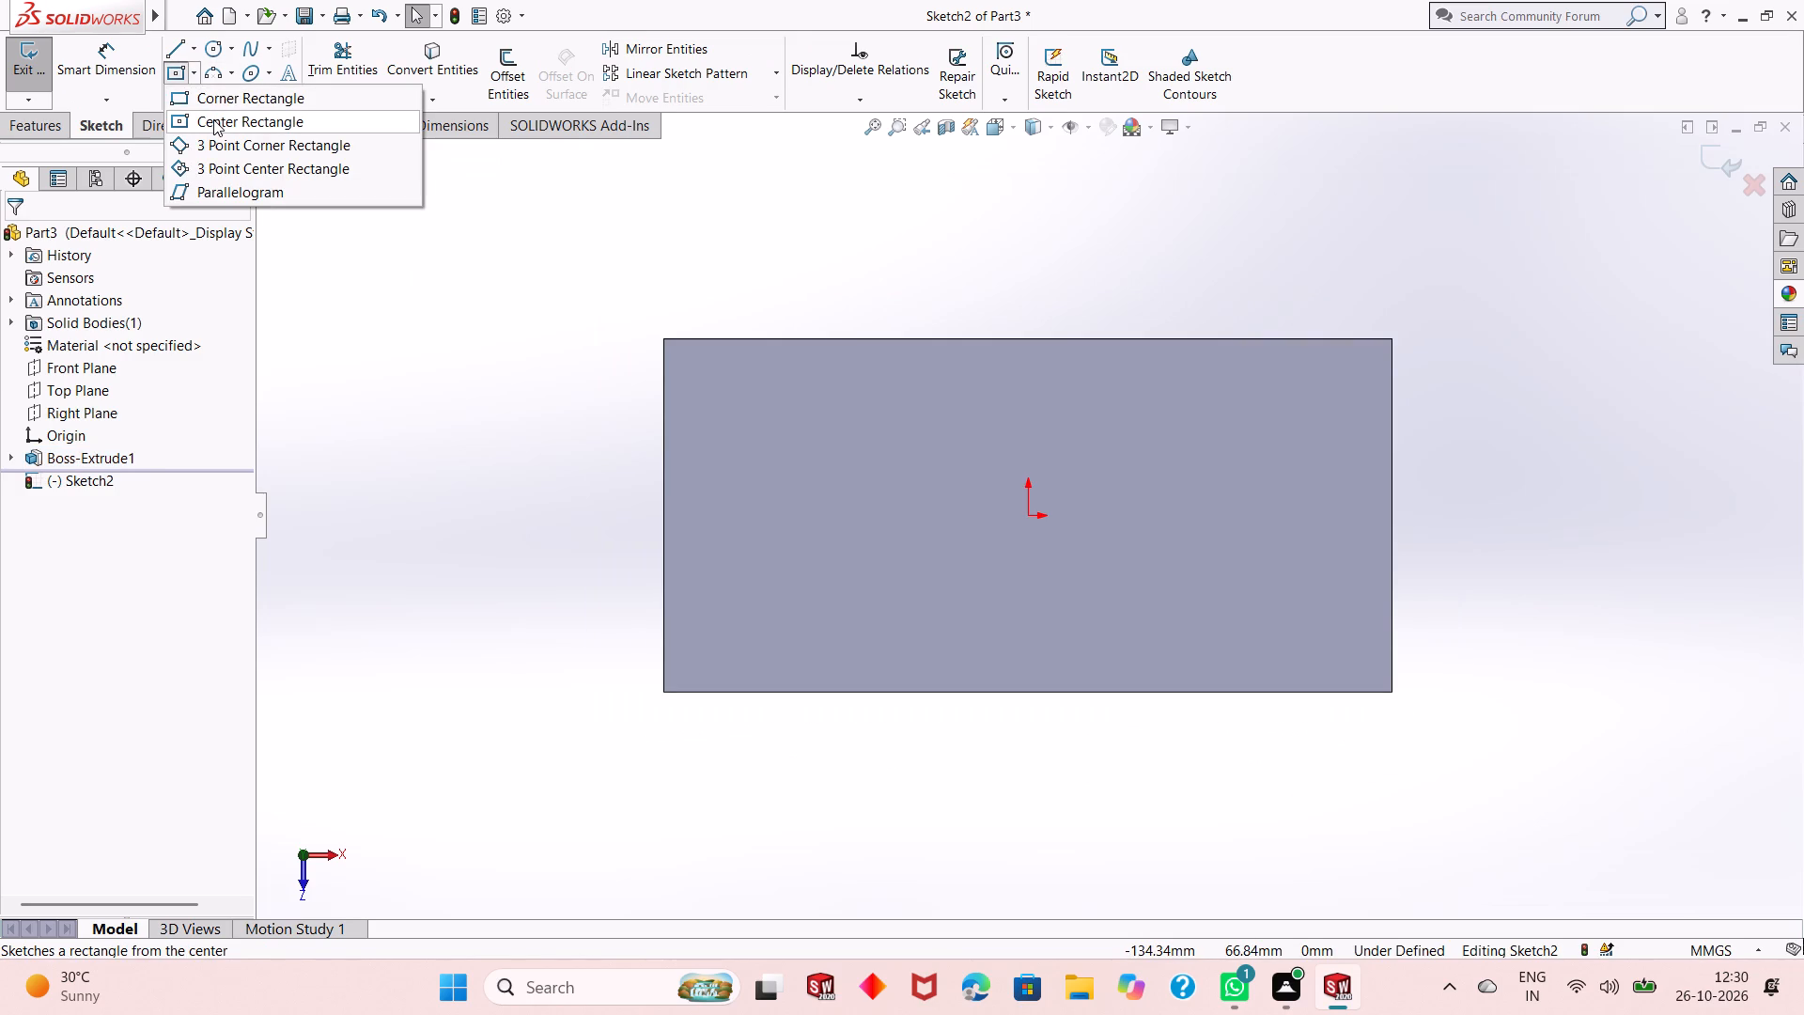
click(213, 119)
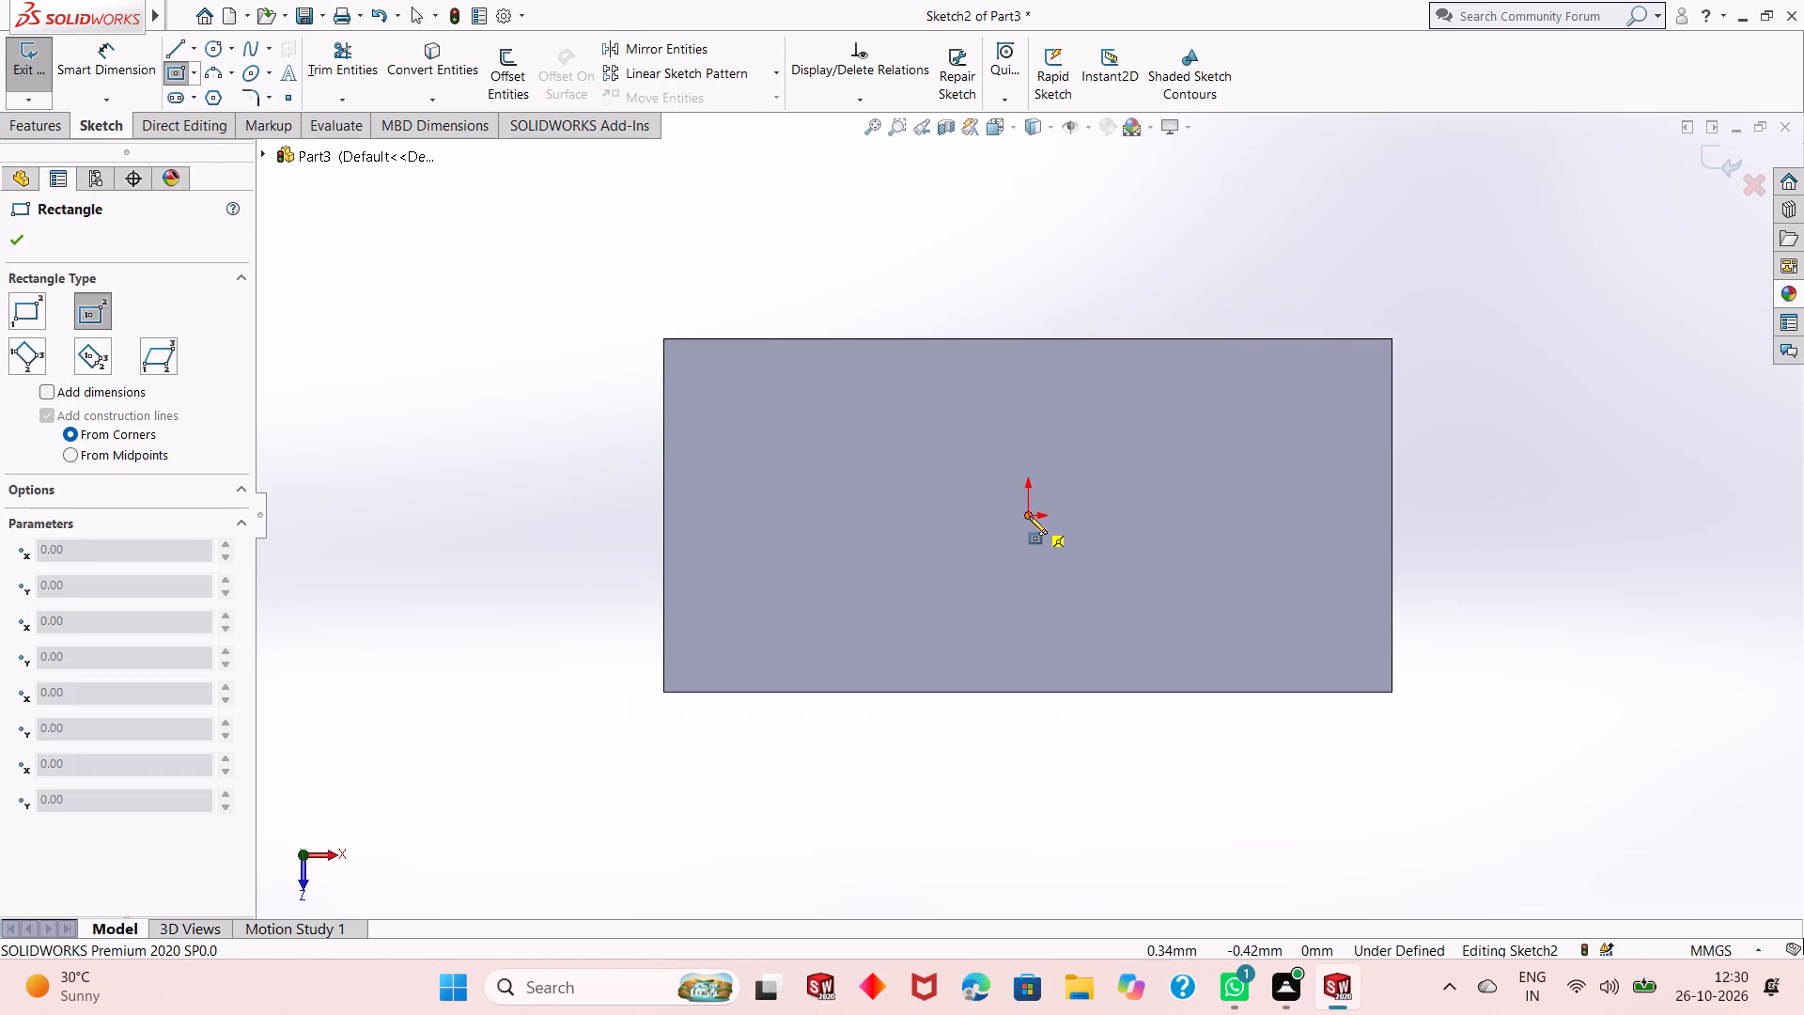
click(1029, 516)
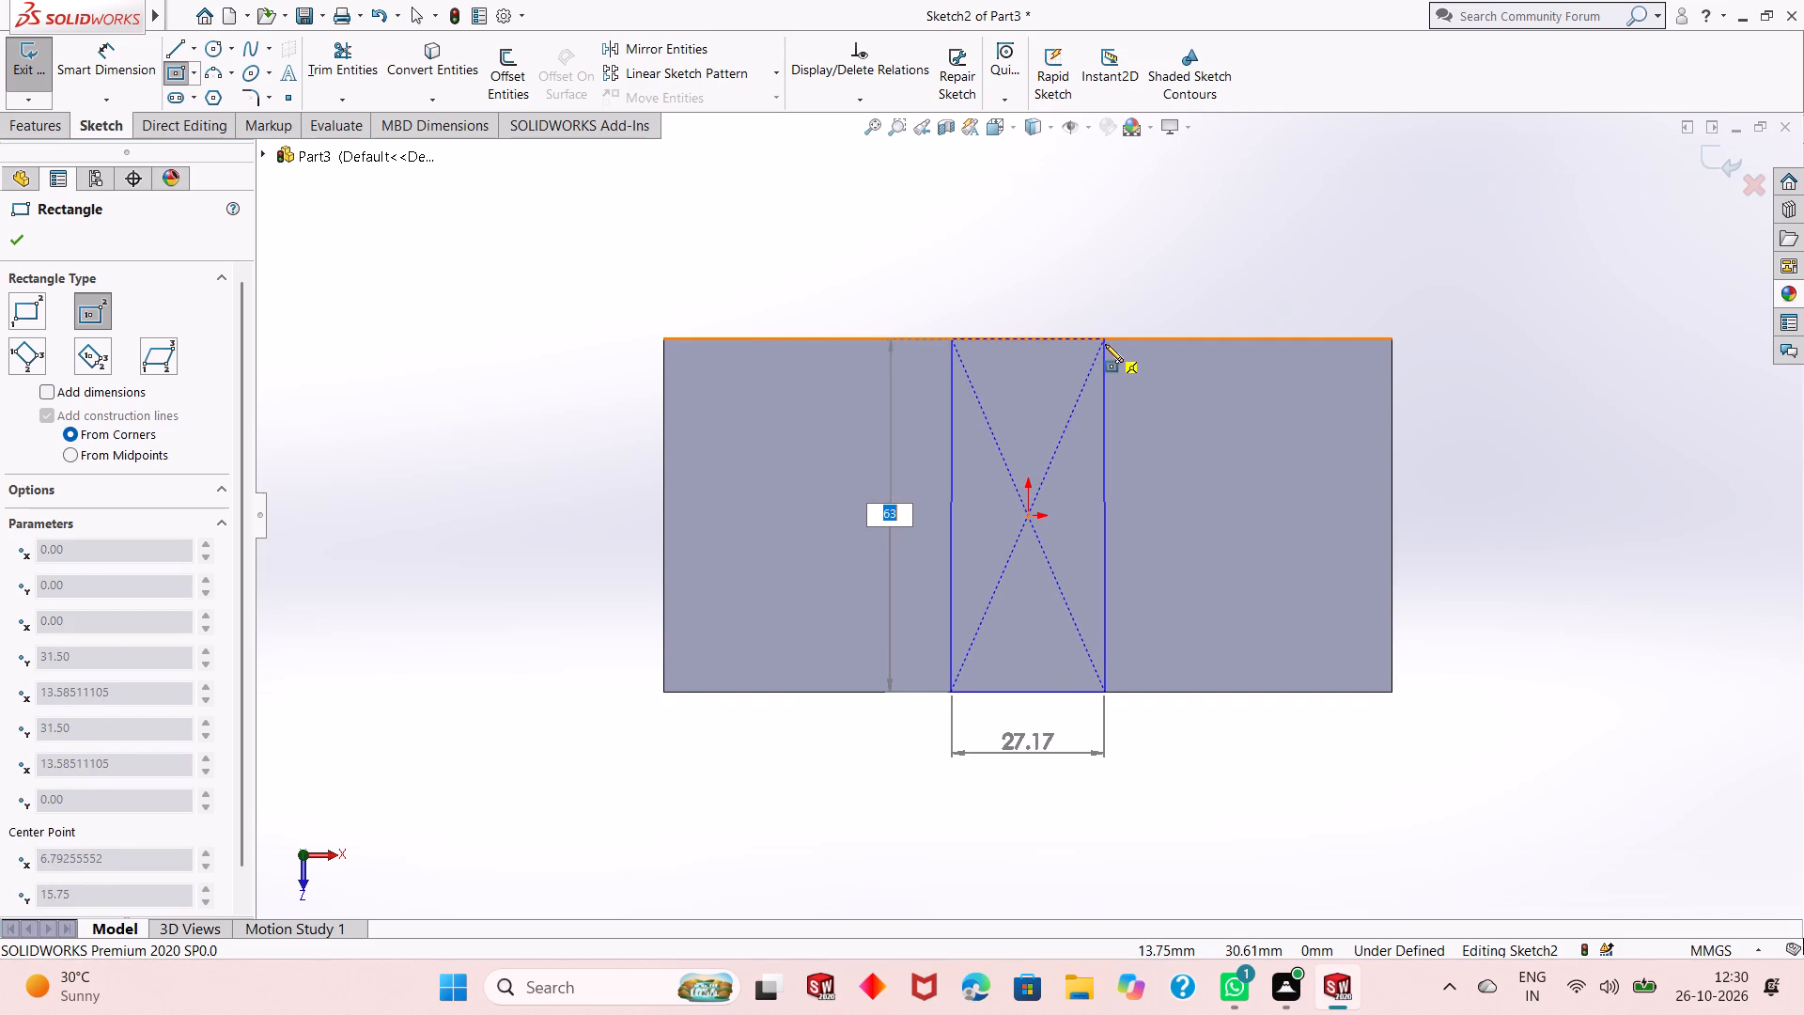
click(1105, 344)
right_click(1111, 299)
click(1157, 318)
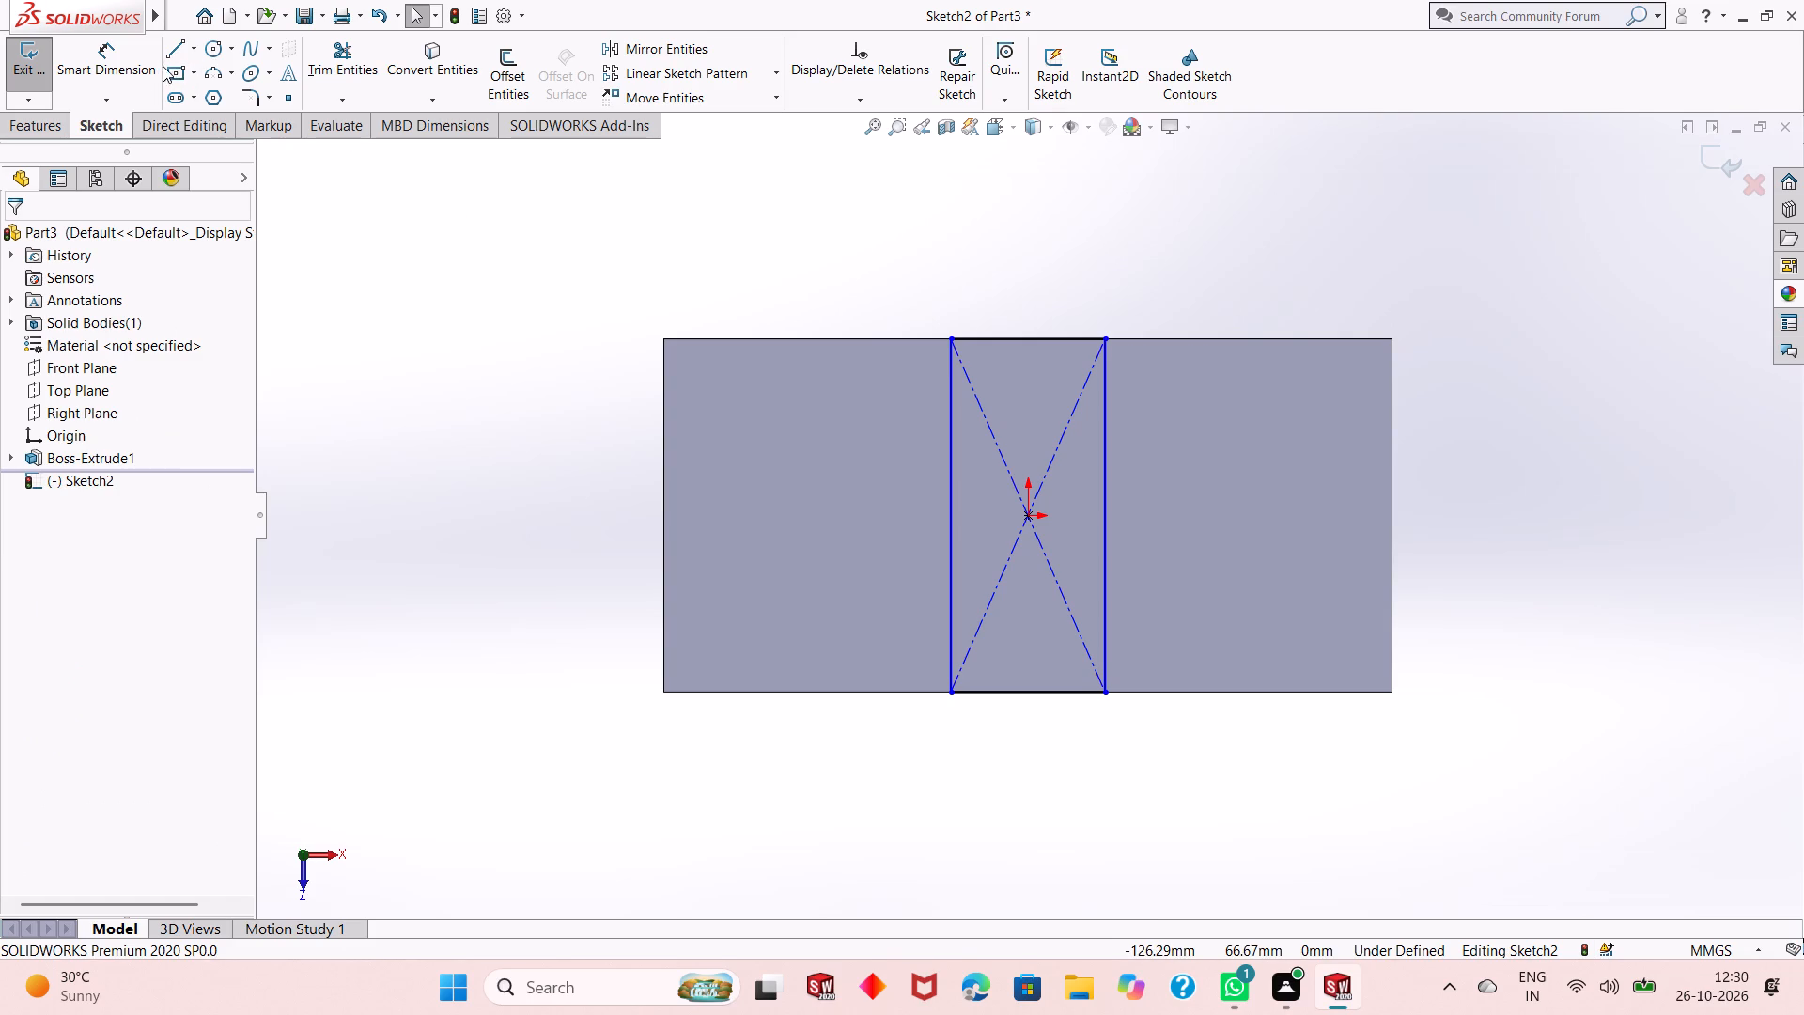
Dimension the rectangle's short edge along the block's length with a width of 51 mm.
click(124, 63)
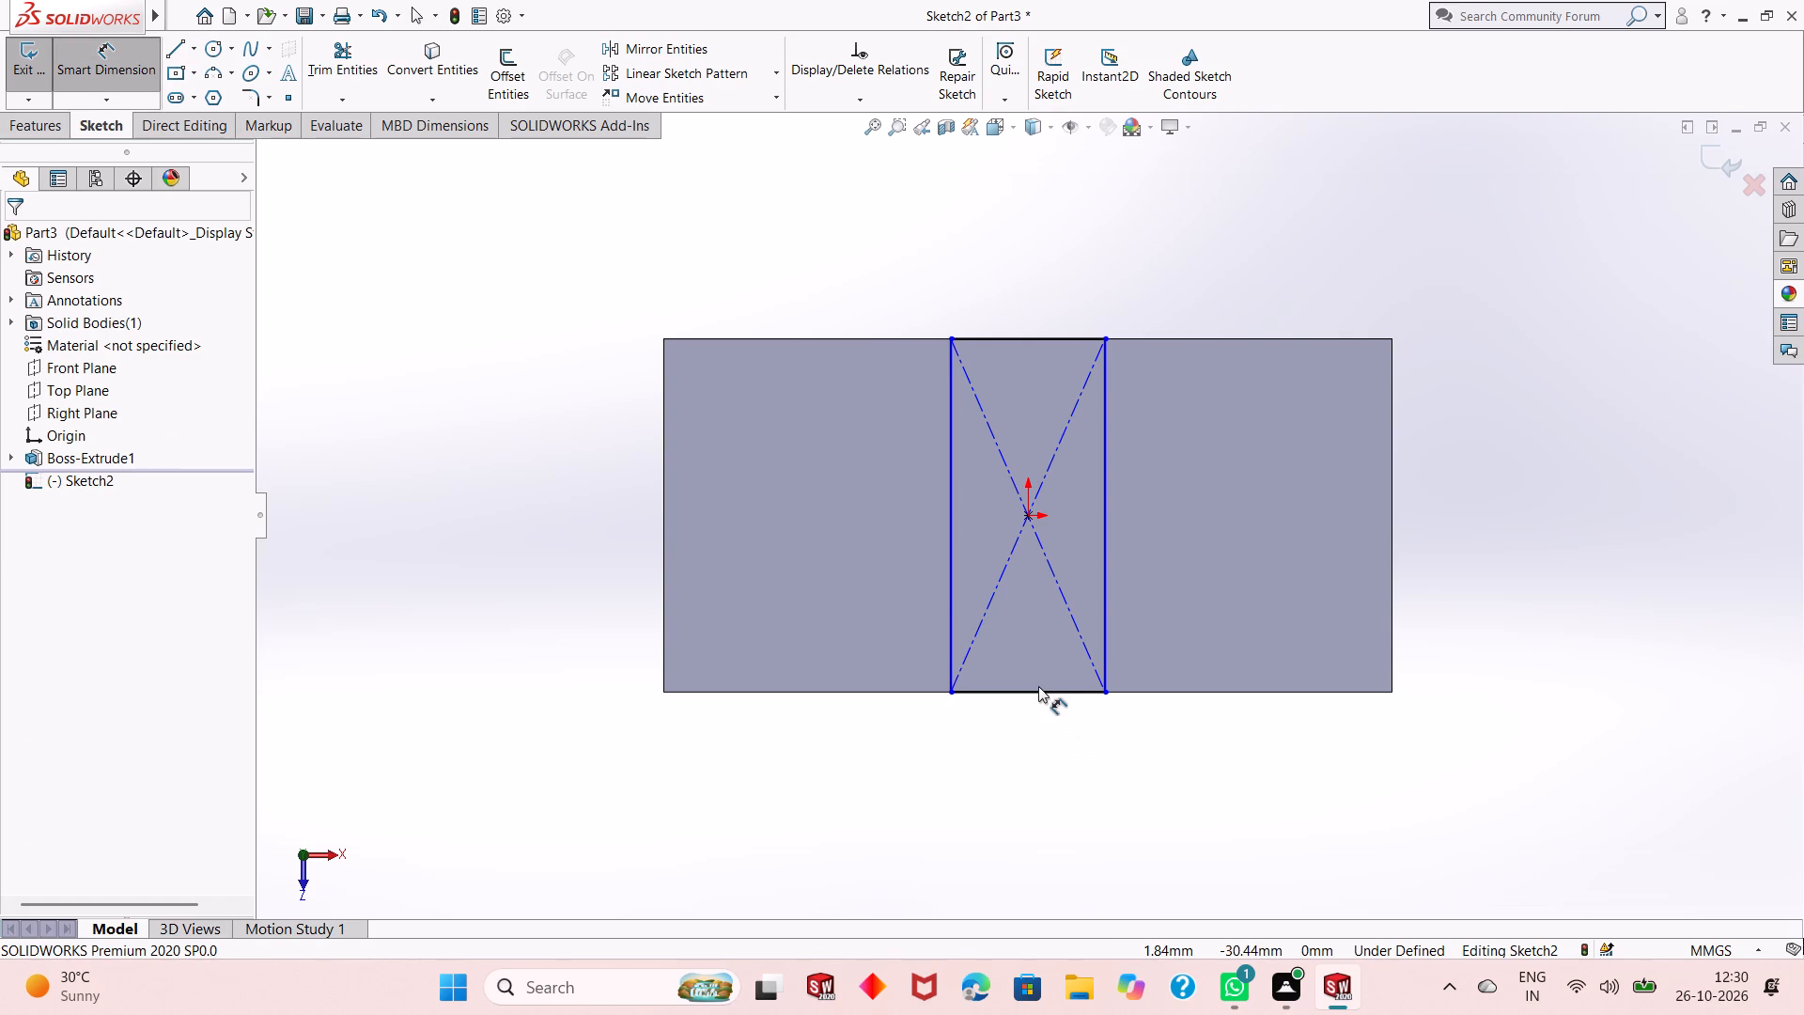
click(1034, 690)
click(1033, 726)
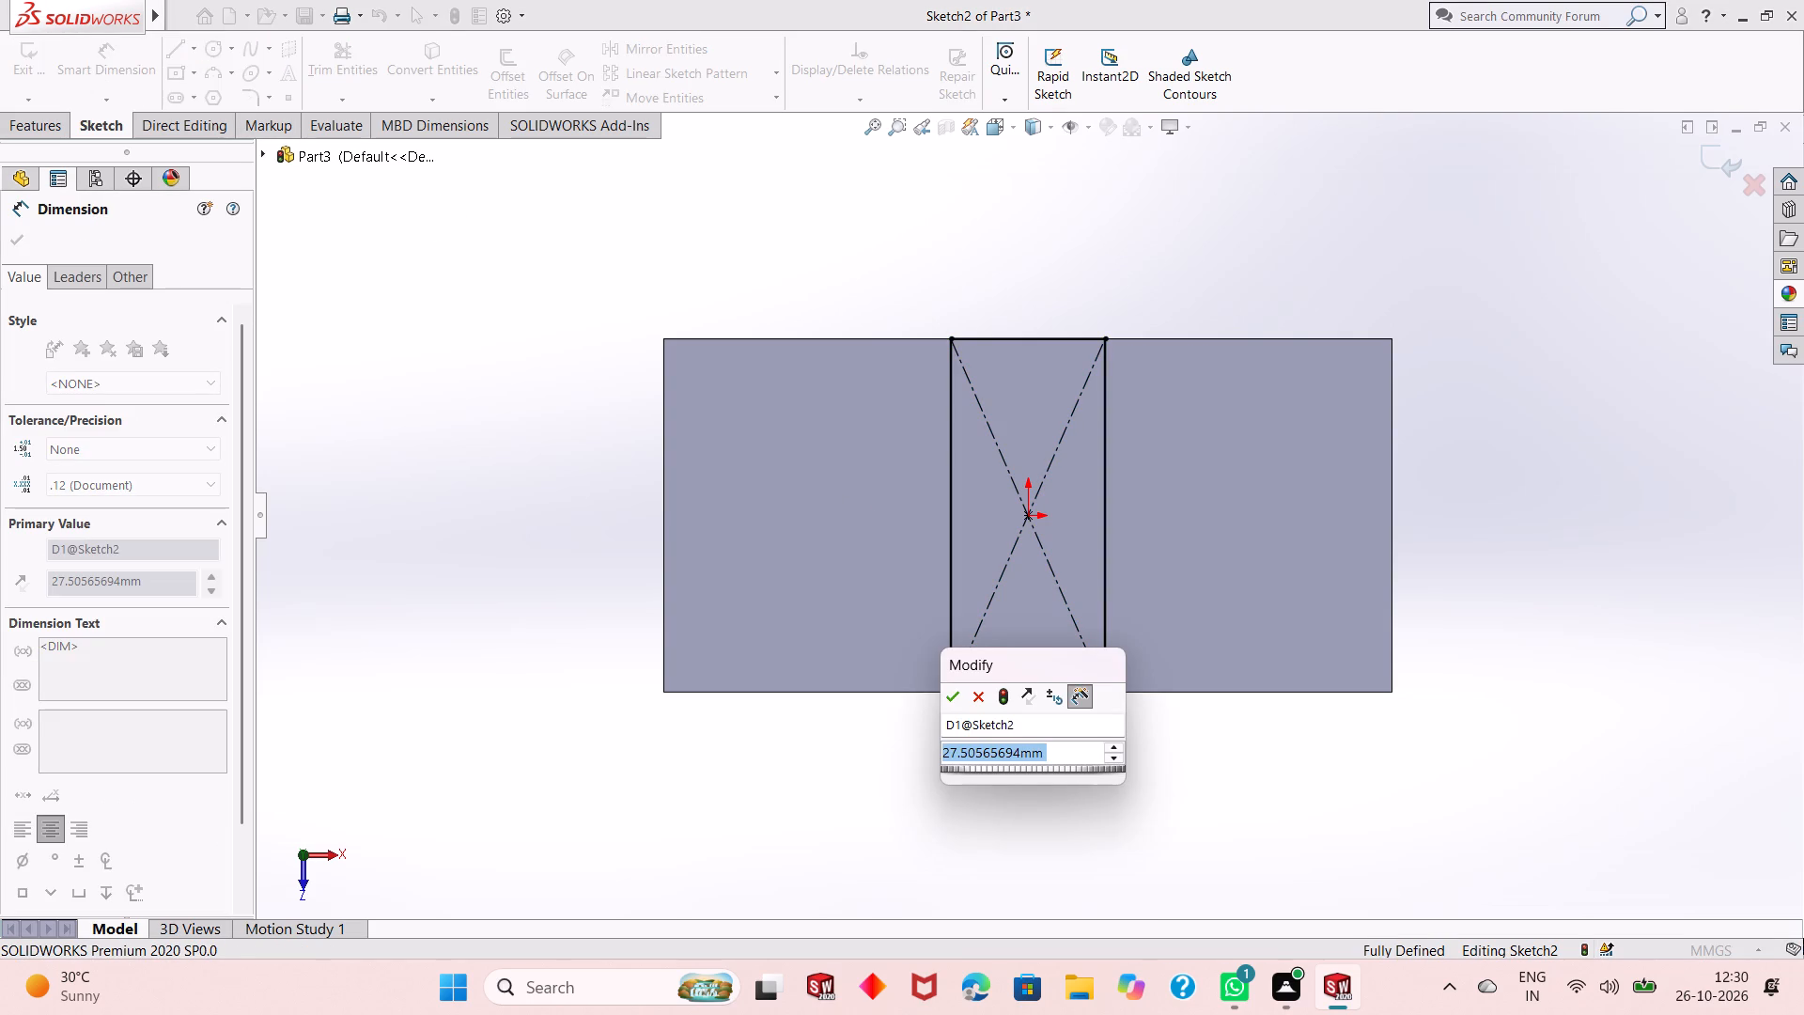
text(51)
key(Return)
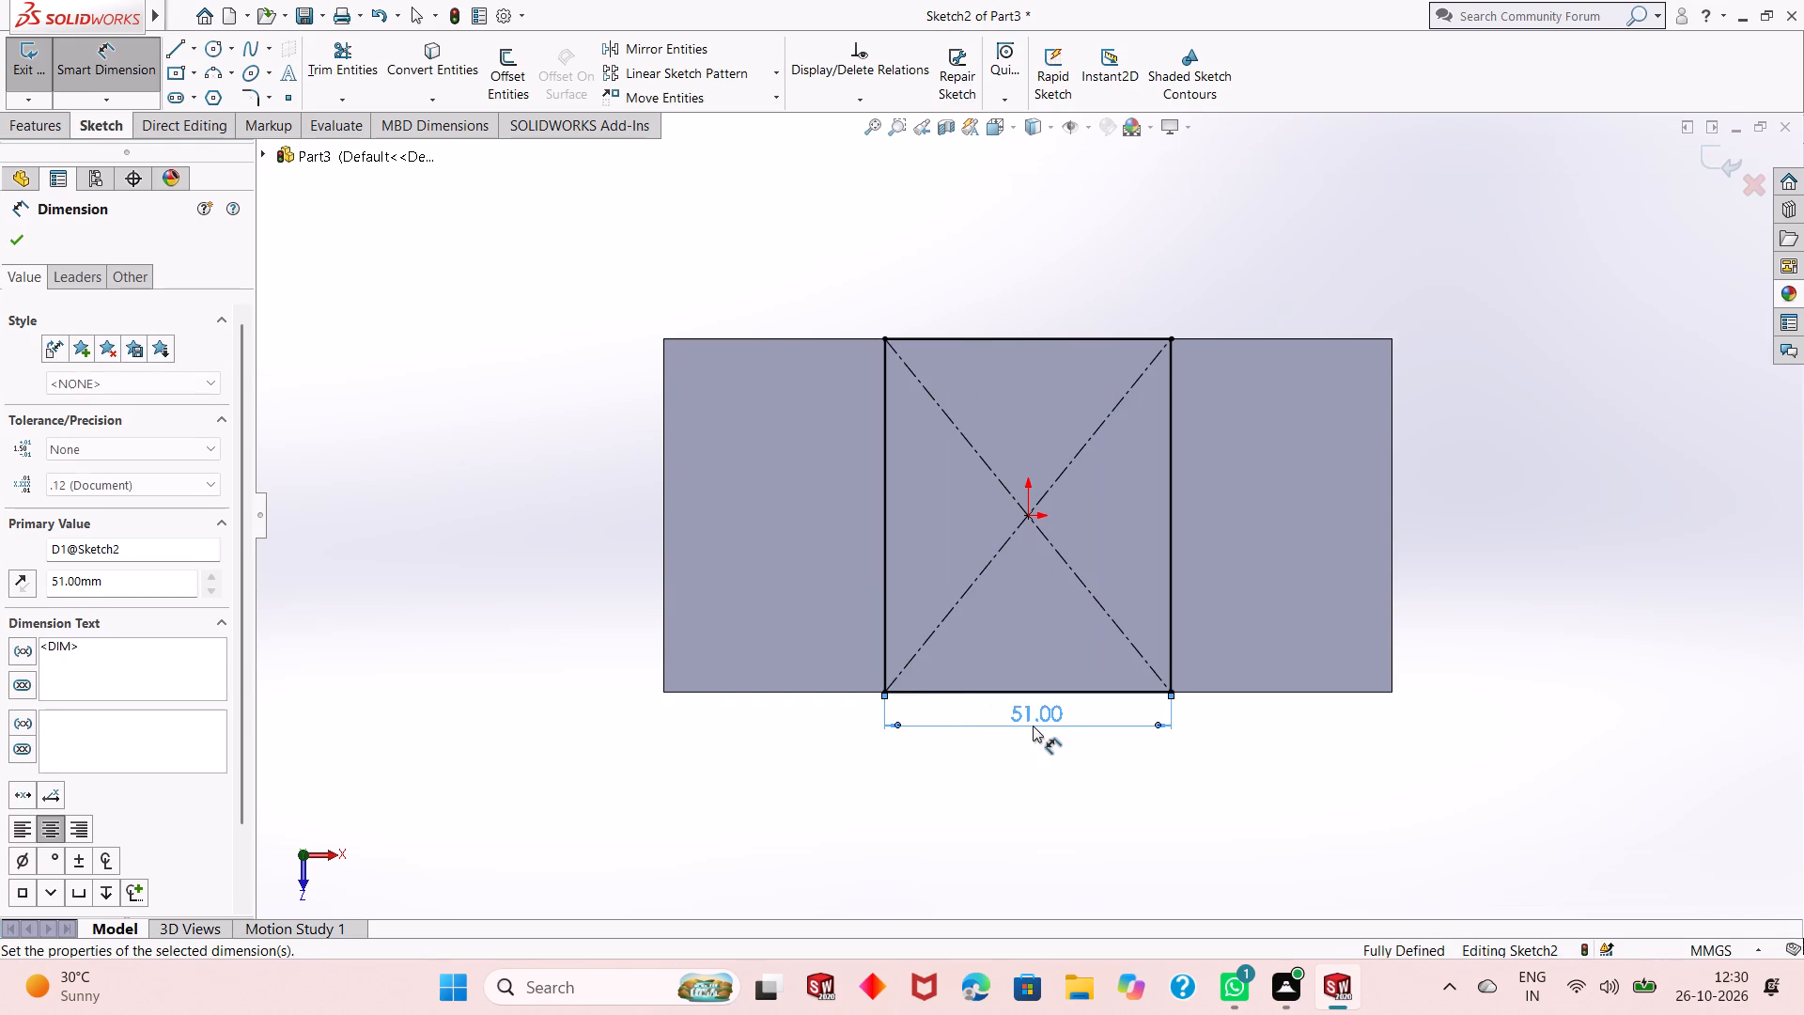
right_click(1238, 250)
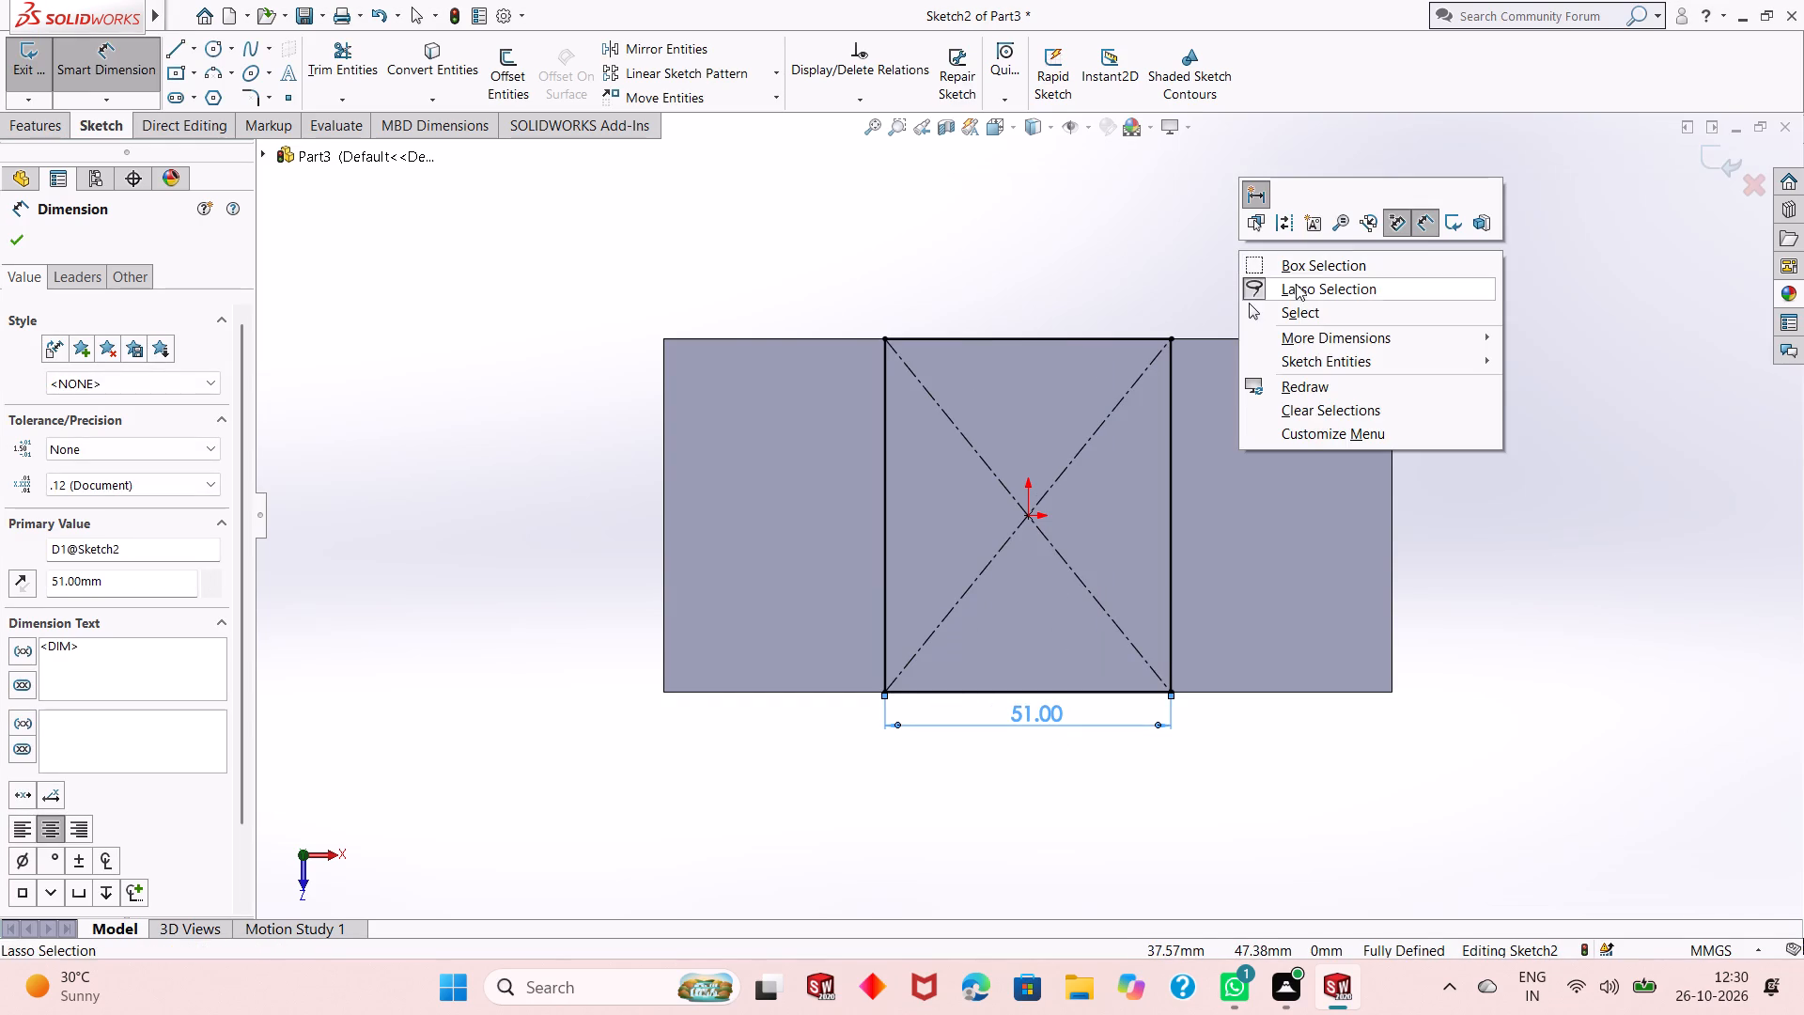
click(1302, 310)
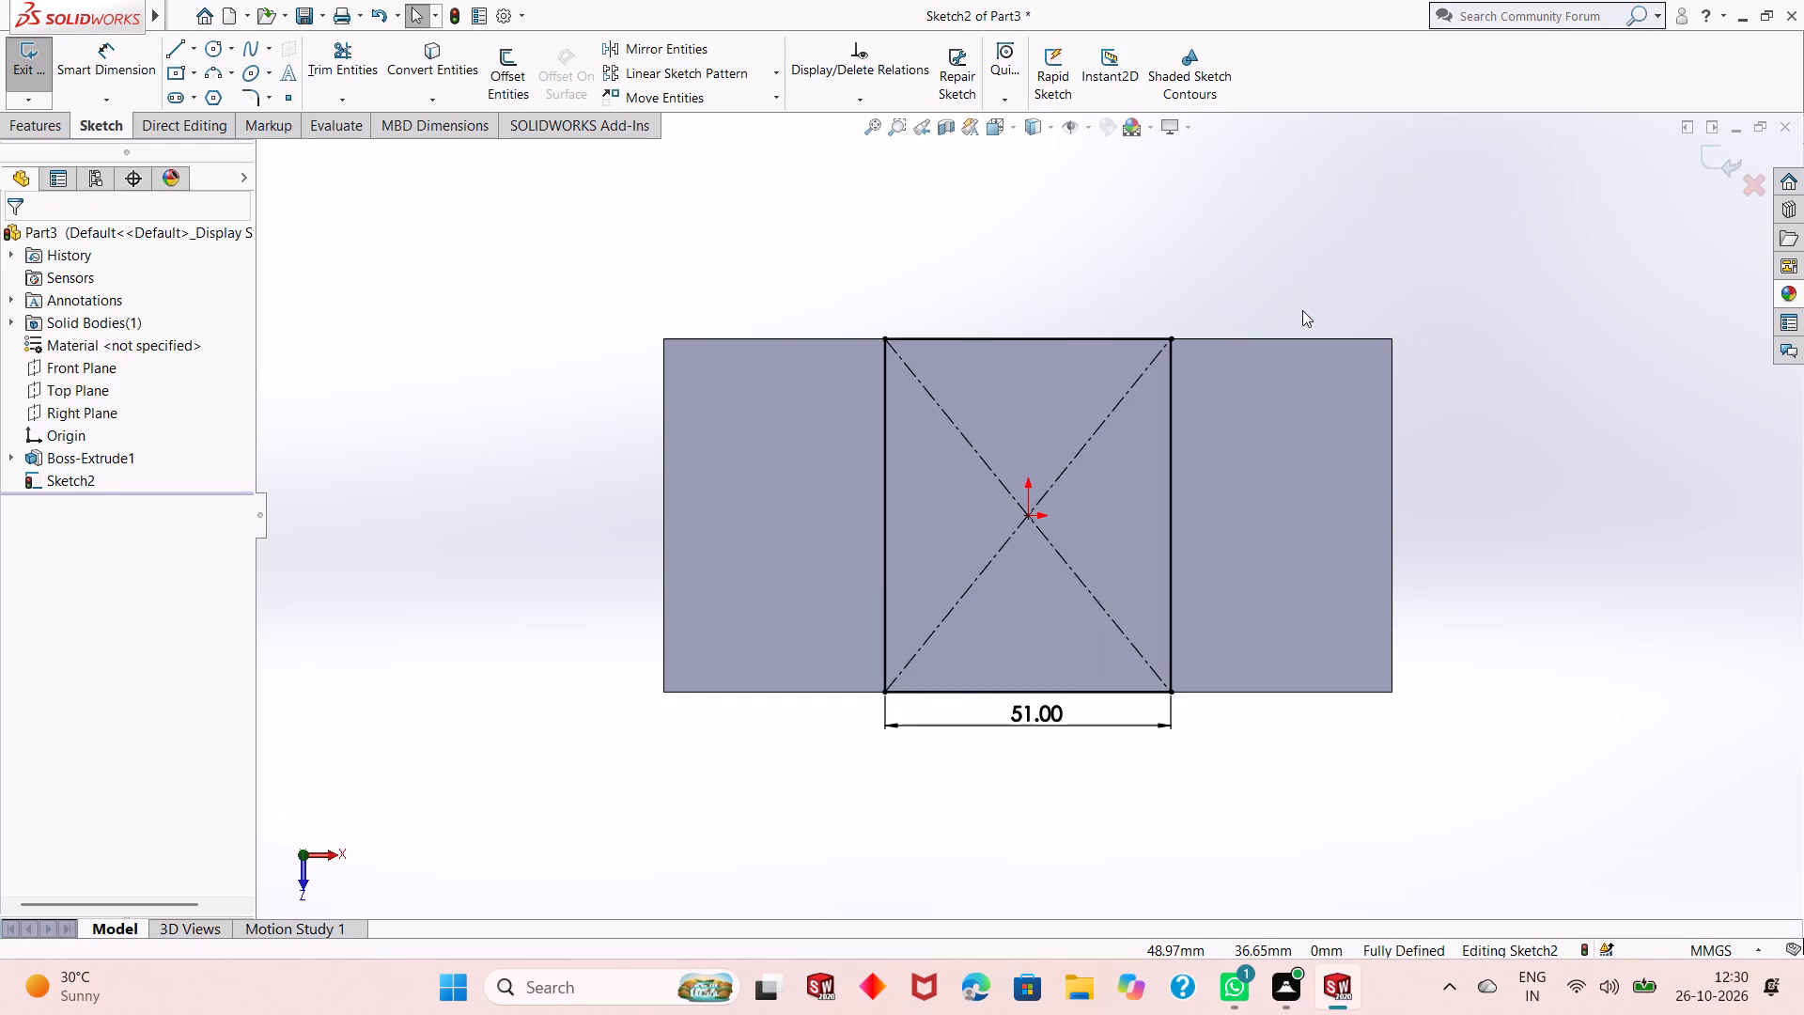
Set up a Blind boss extrusion of the 51 mm rectangle with a depth of 143.4-133.4 mm, merged with the block.
click(51, 121)
click(45, 93)
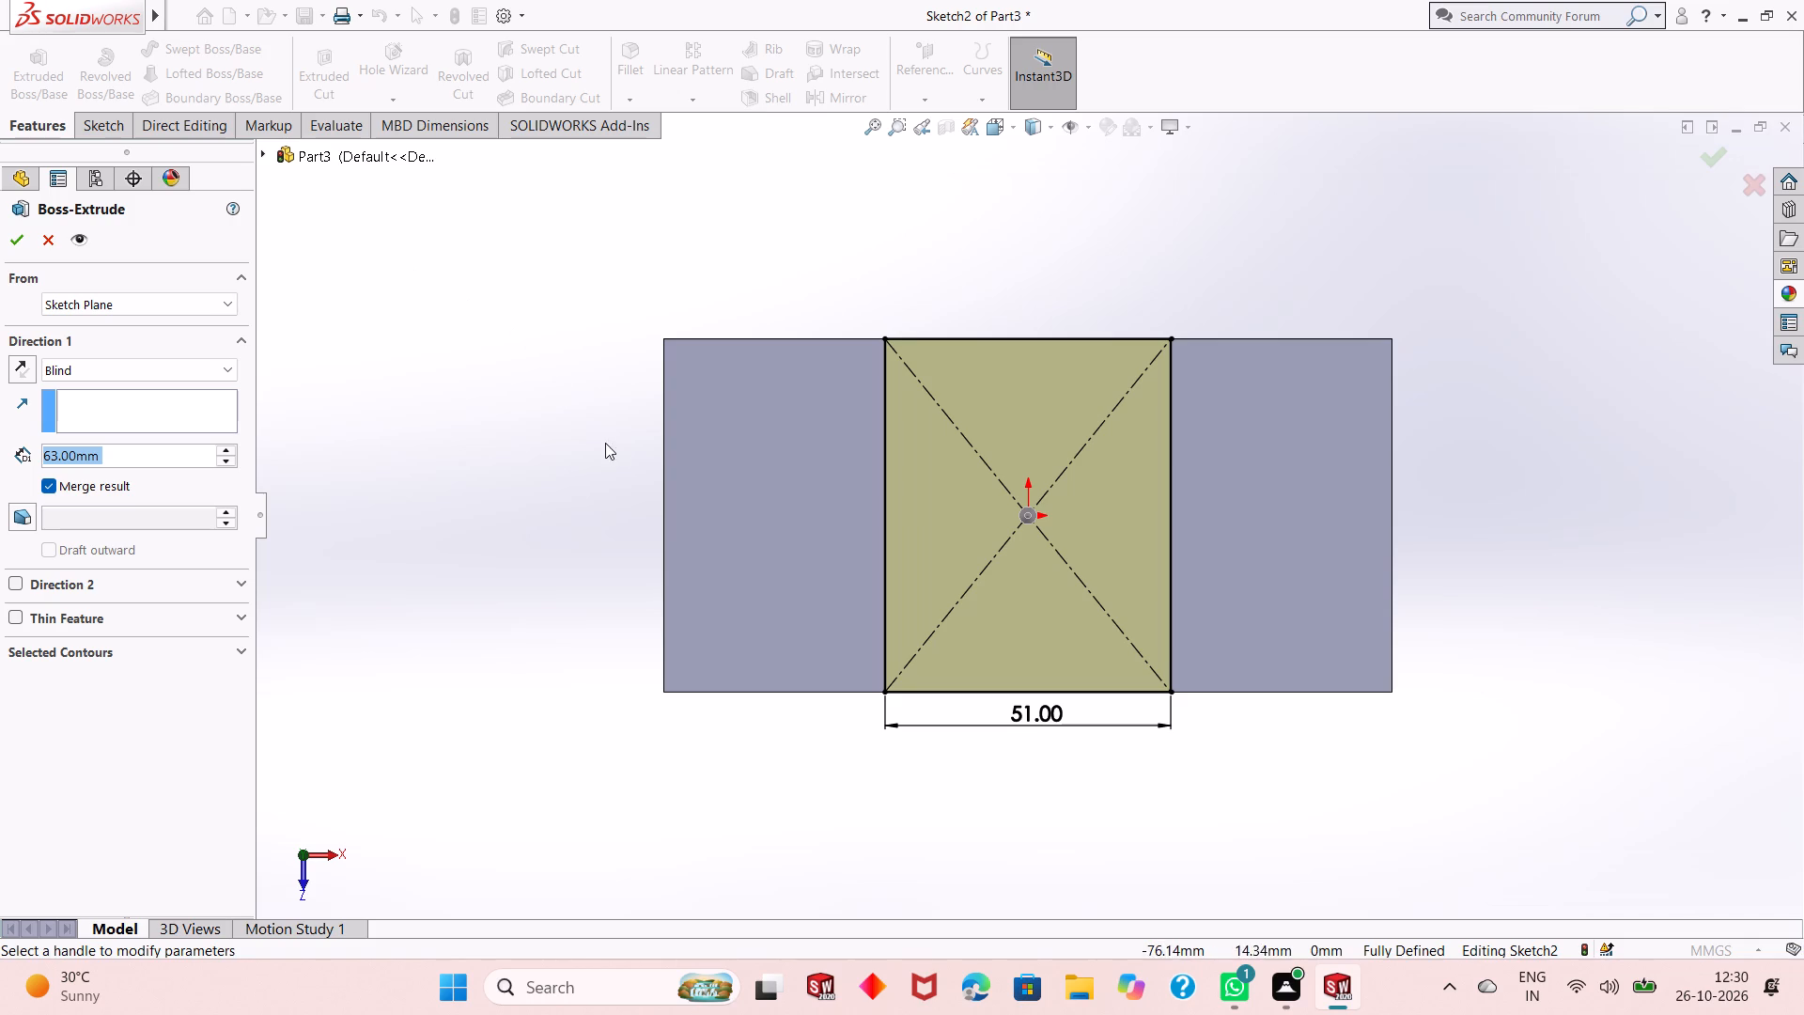
middle_drag(722, 570, 726, 445)
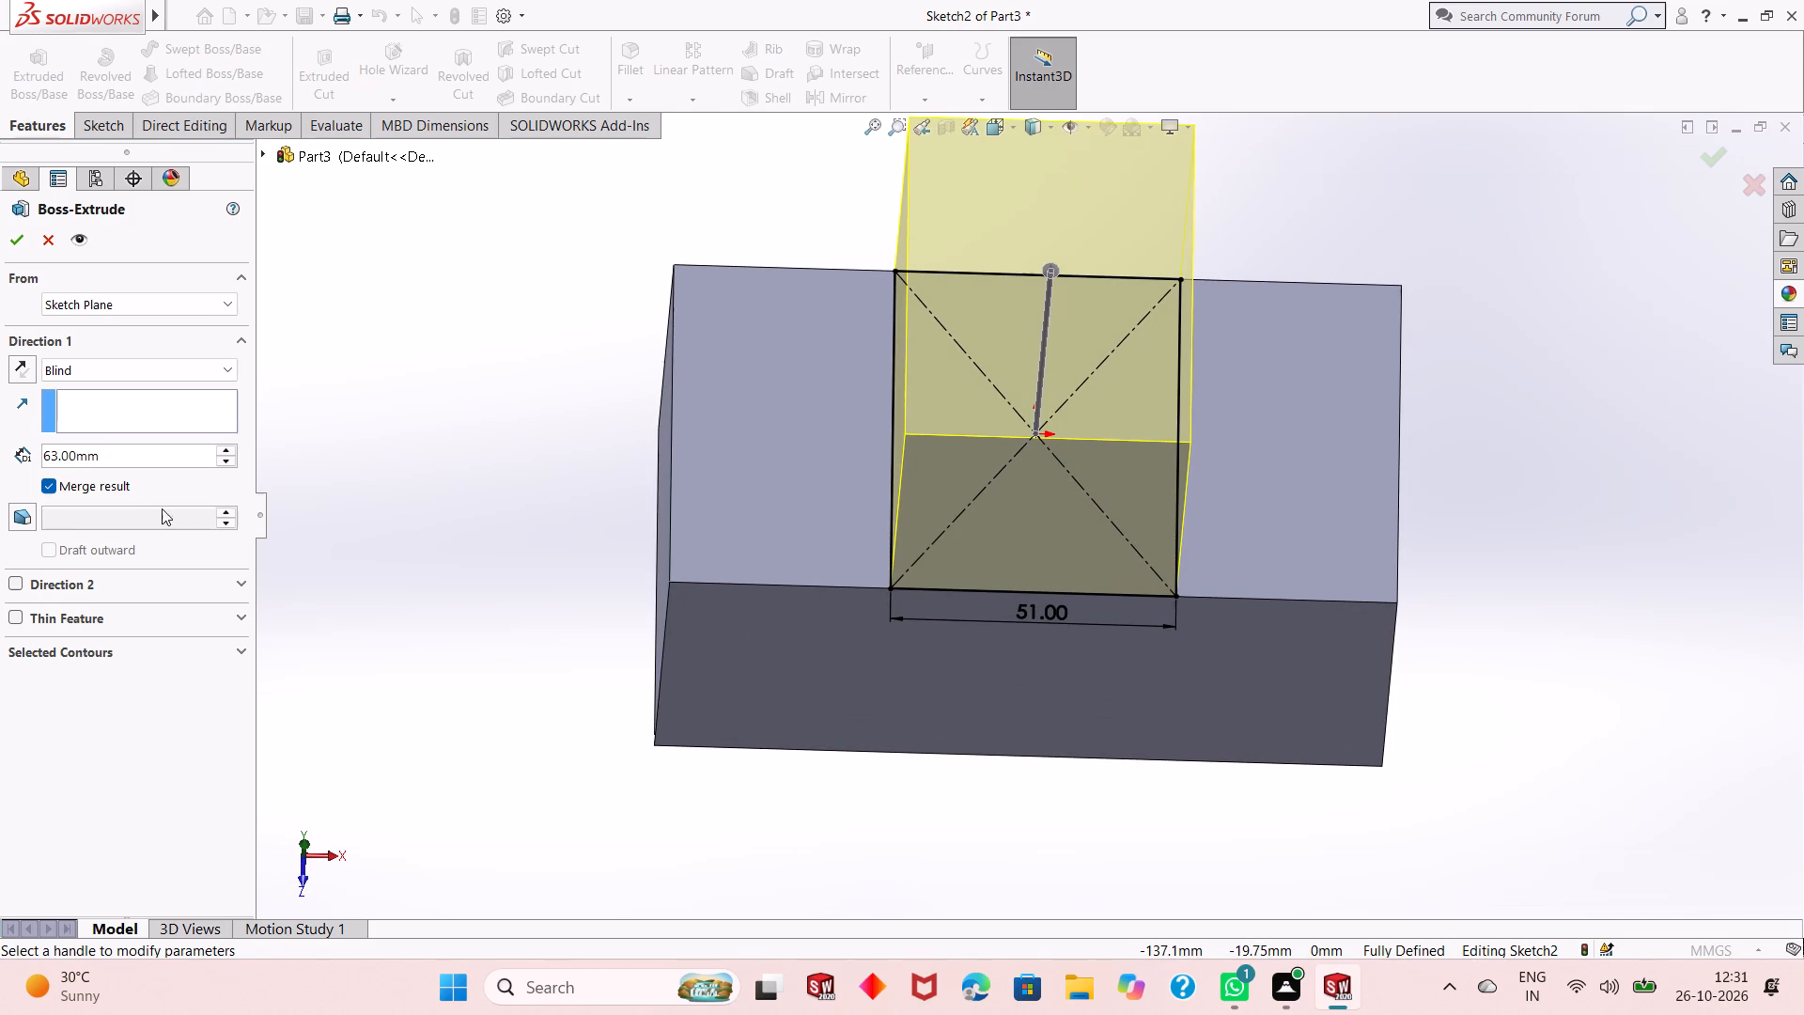
double_click(114, 460)
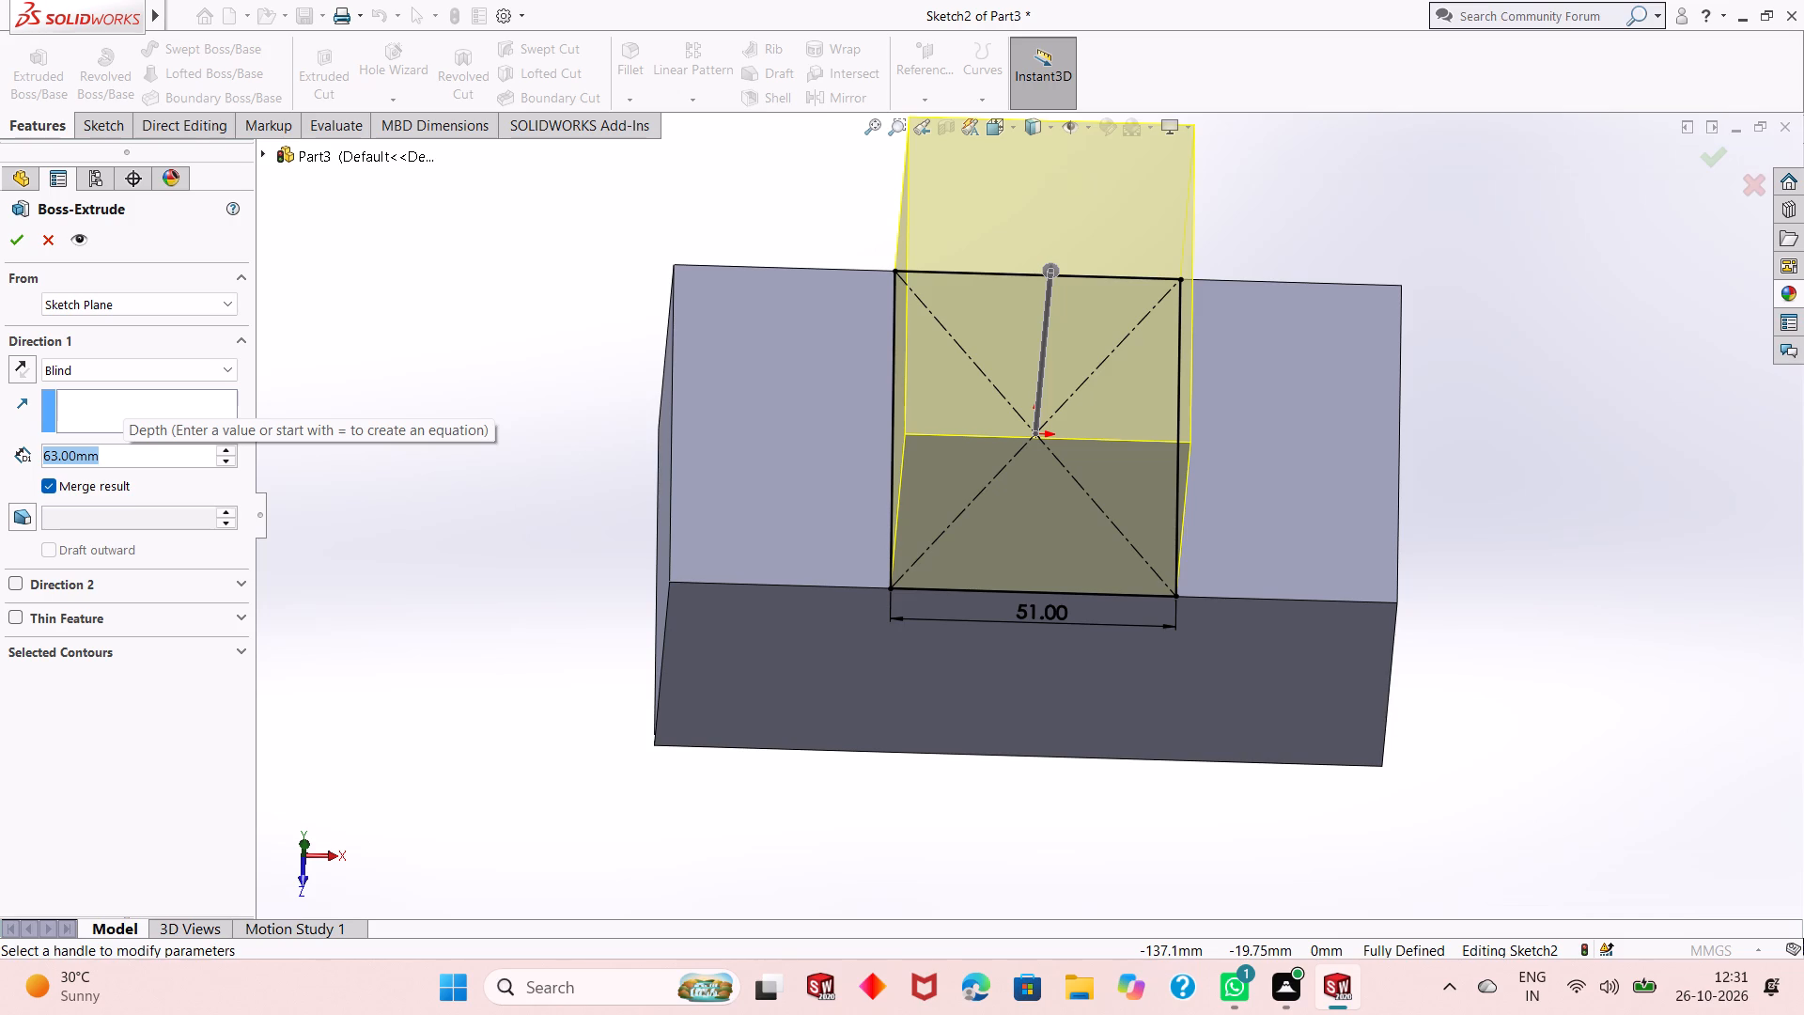
text(133)
key(BackSpace)
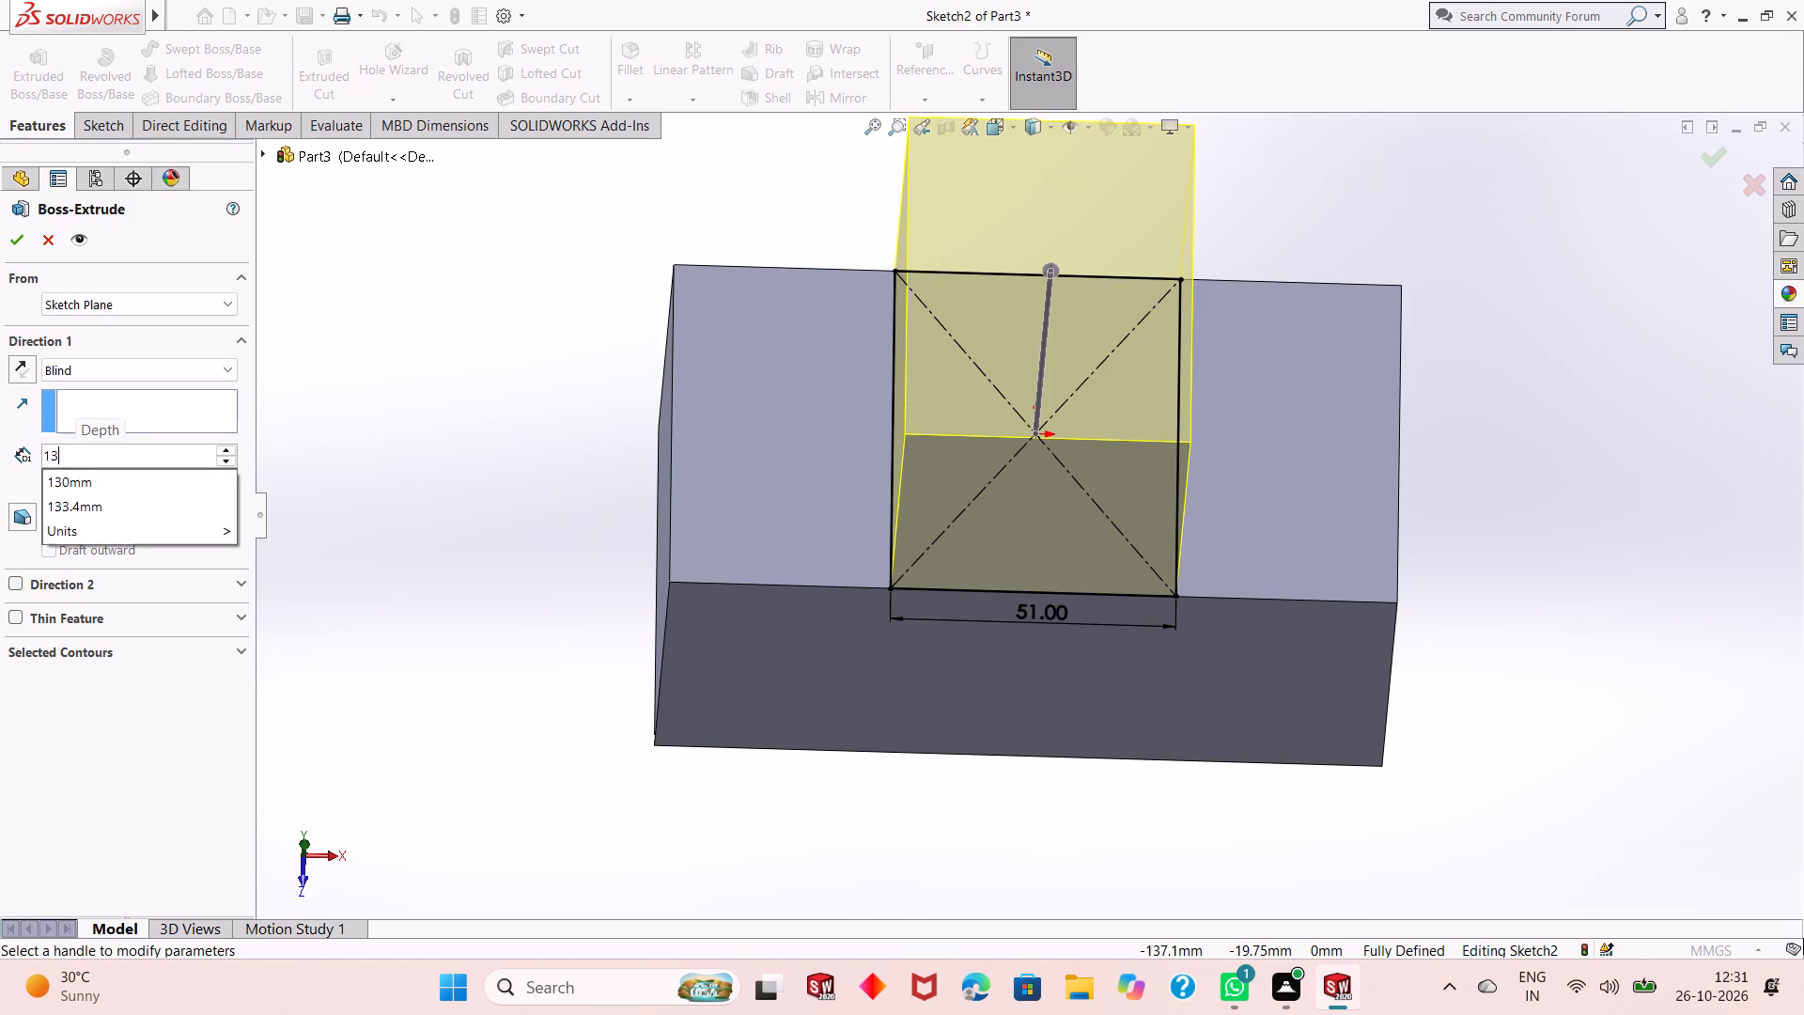
key(BackSpace)
text(43.)
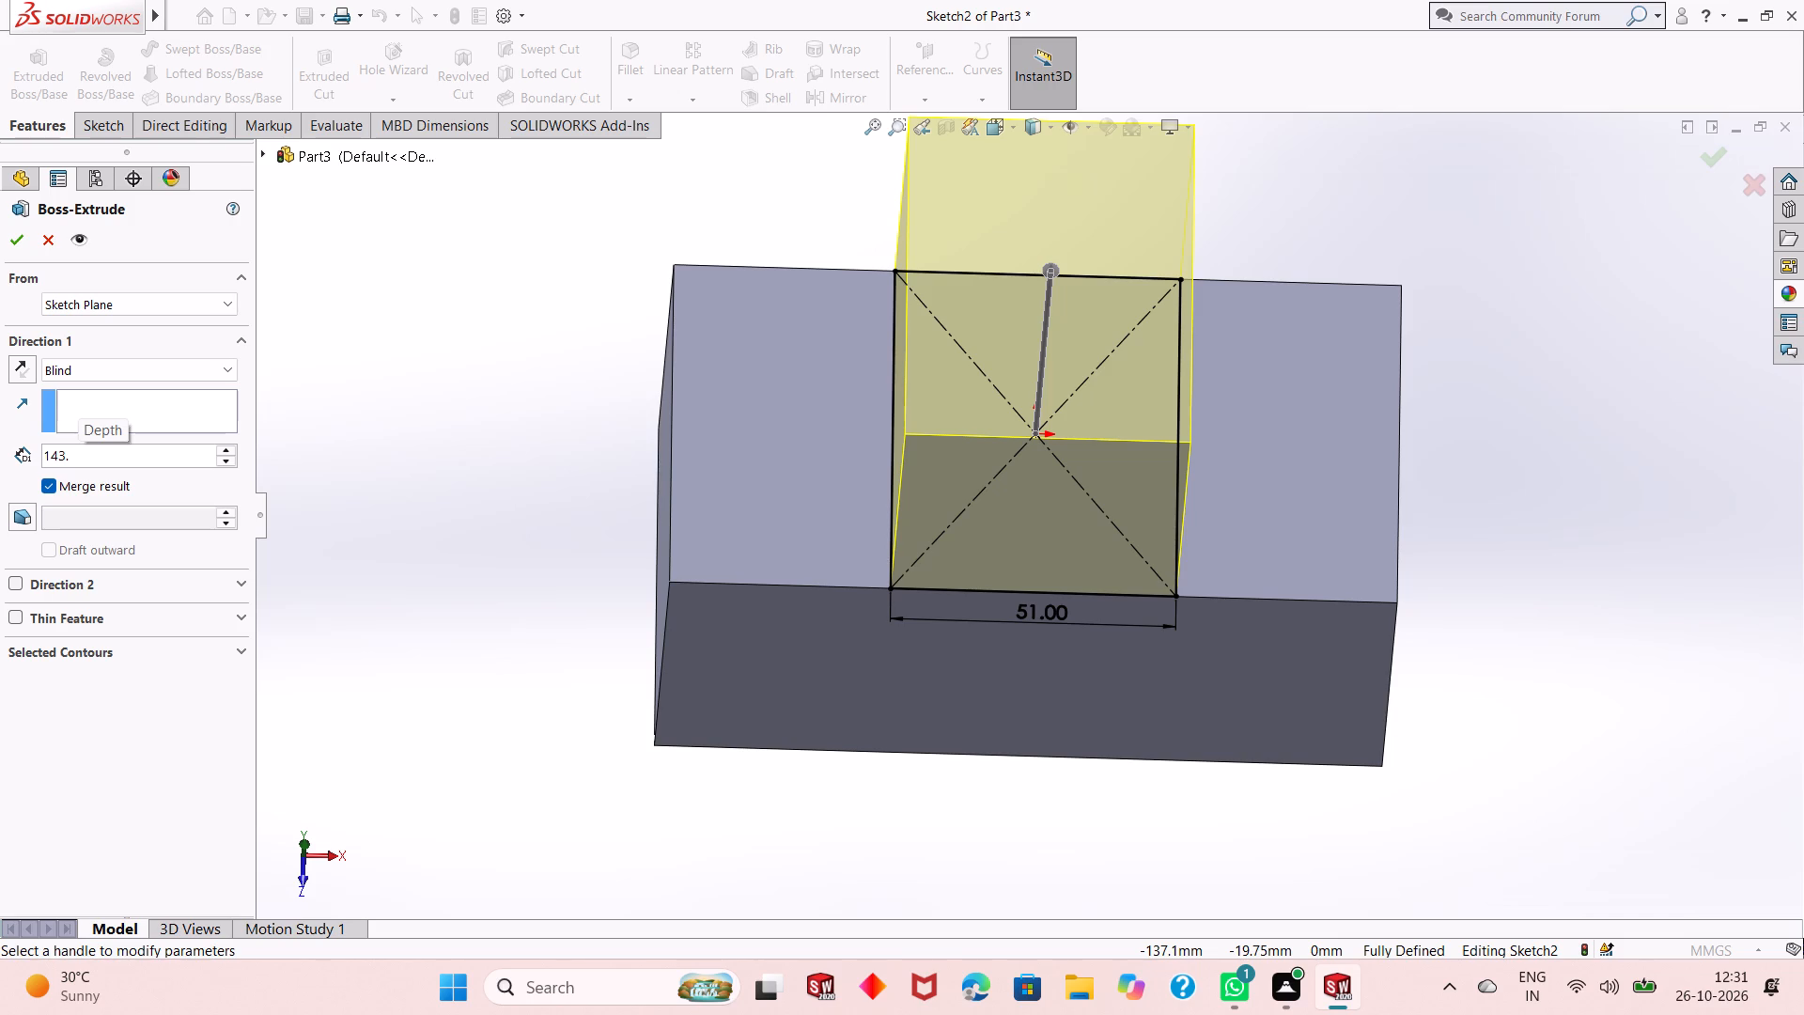
text(4-133.4)
key(Return)
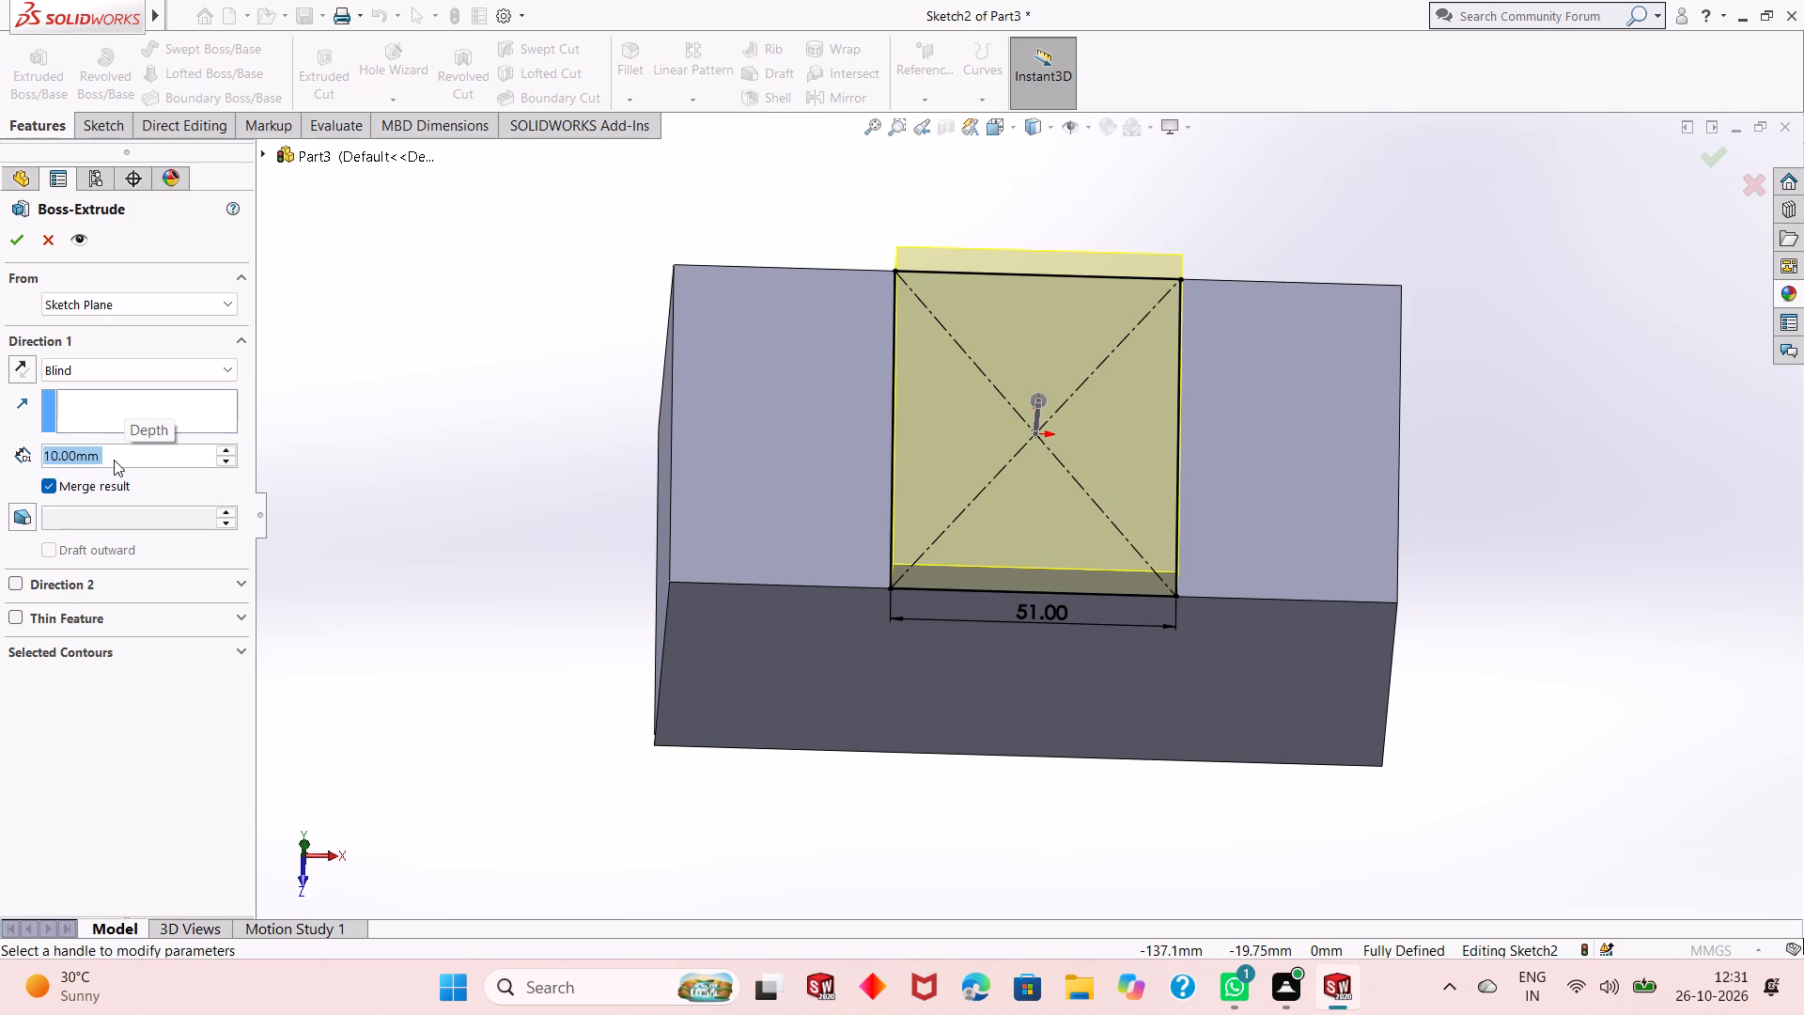
Add an inward draft to the boss extrusion, trying 15 and 30 degrees before setting 45 degrees, and complete the feature.
click(20, 523)
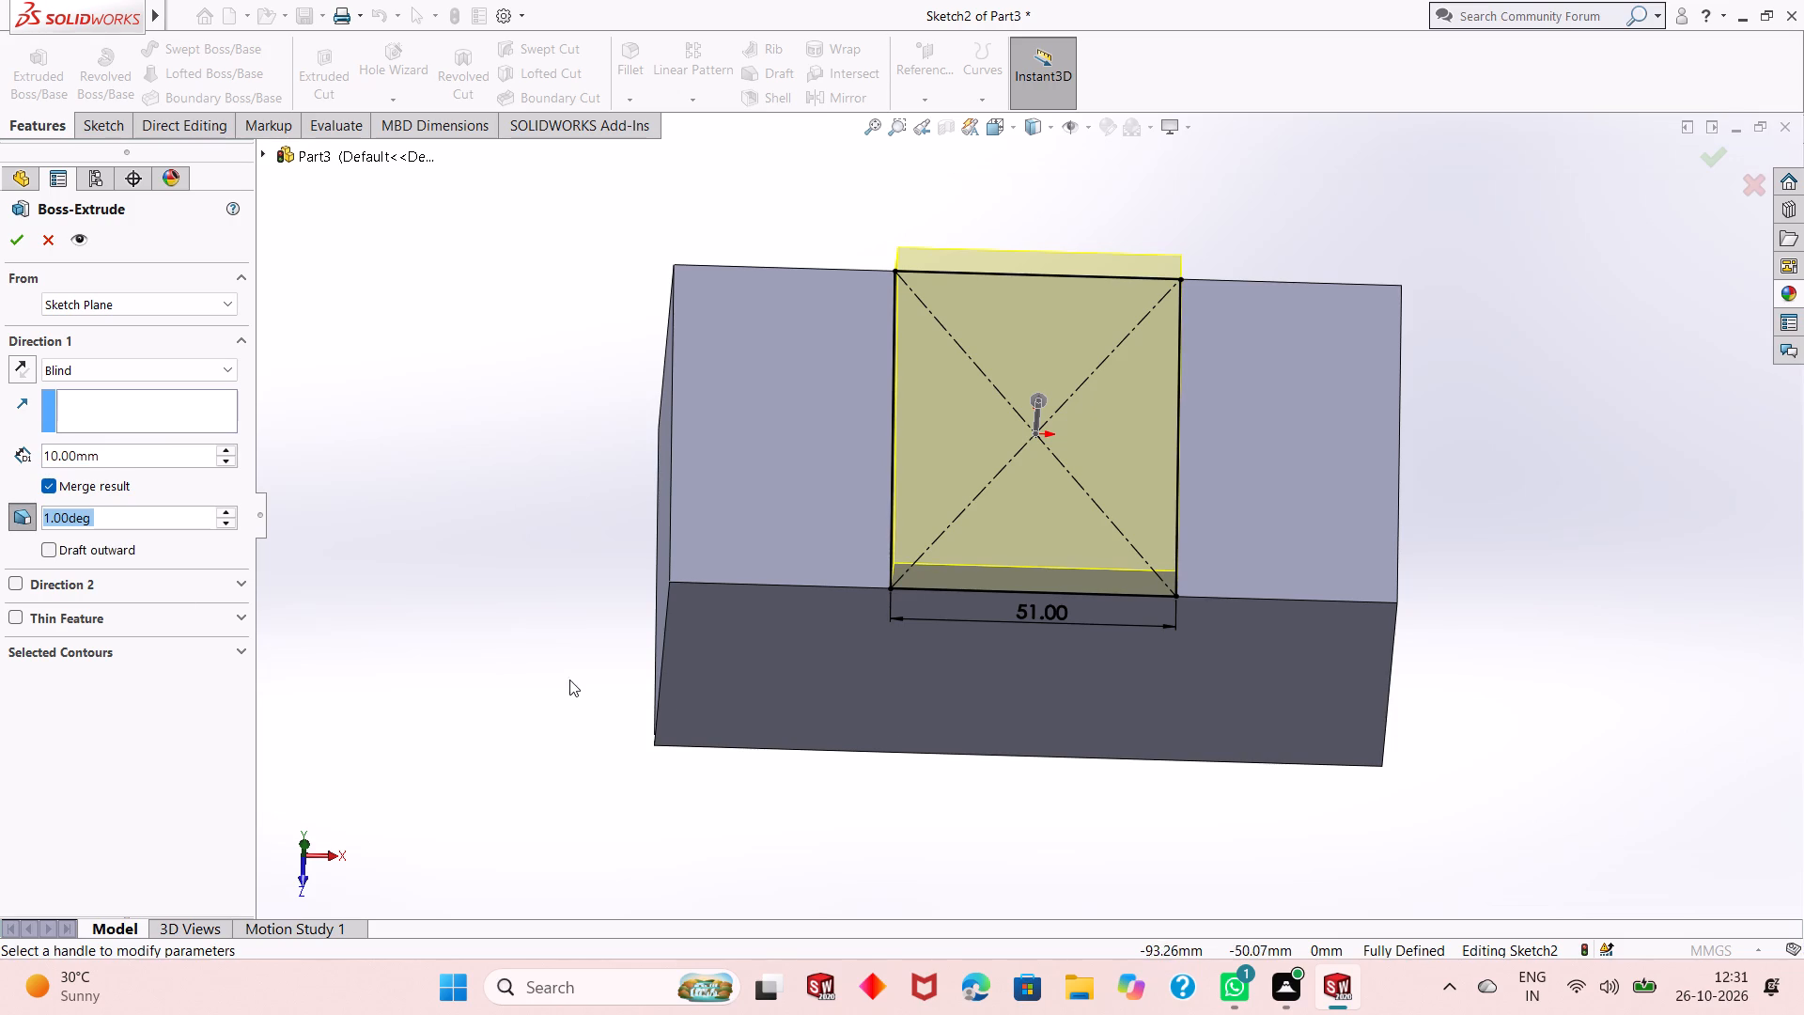
middle_drag(1064, 710, 1080, 627)
scroll(1080, 625, up, 2)
scroll(1093, 422, down, 2)
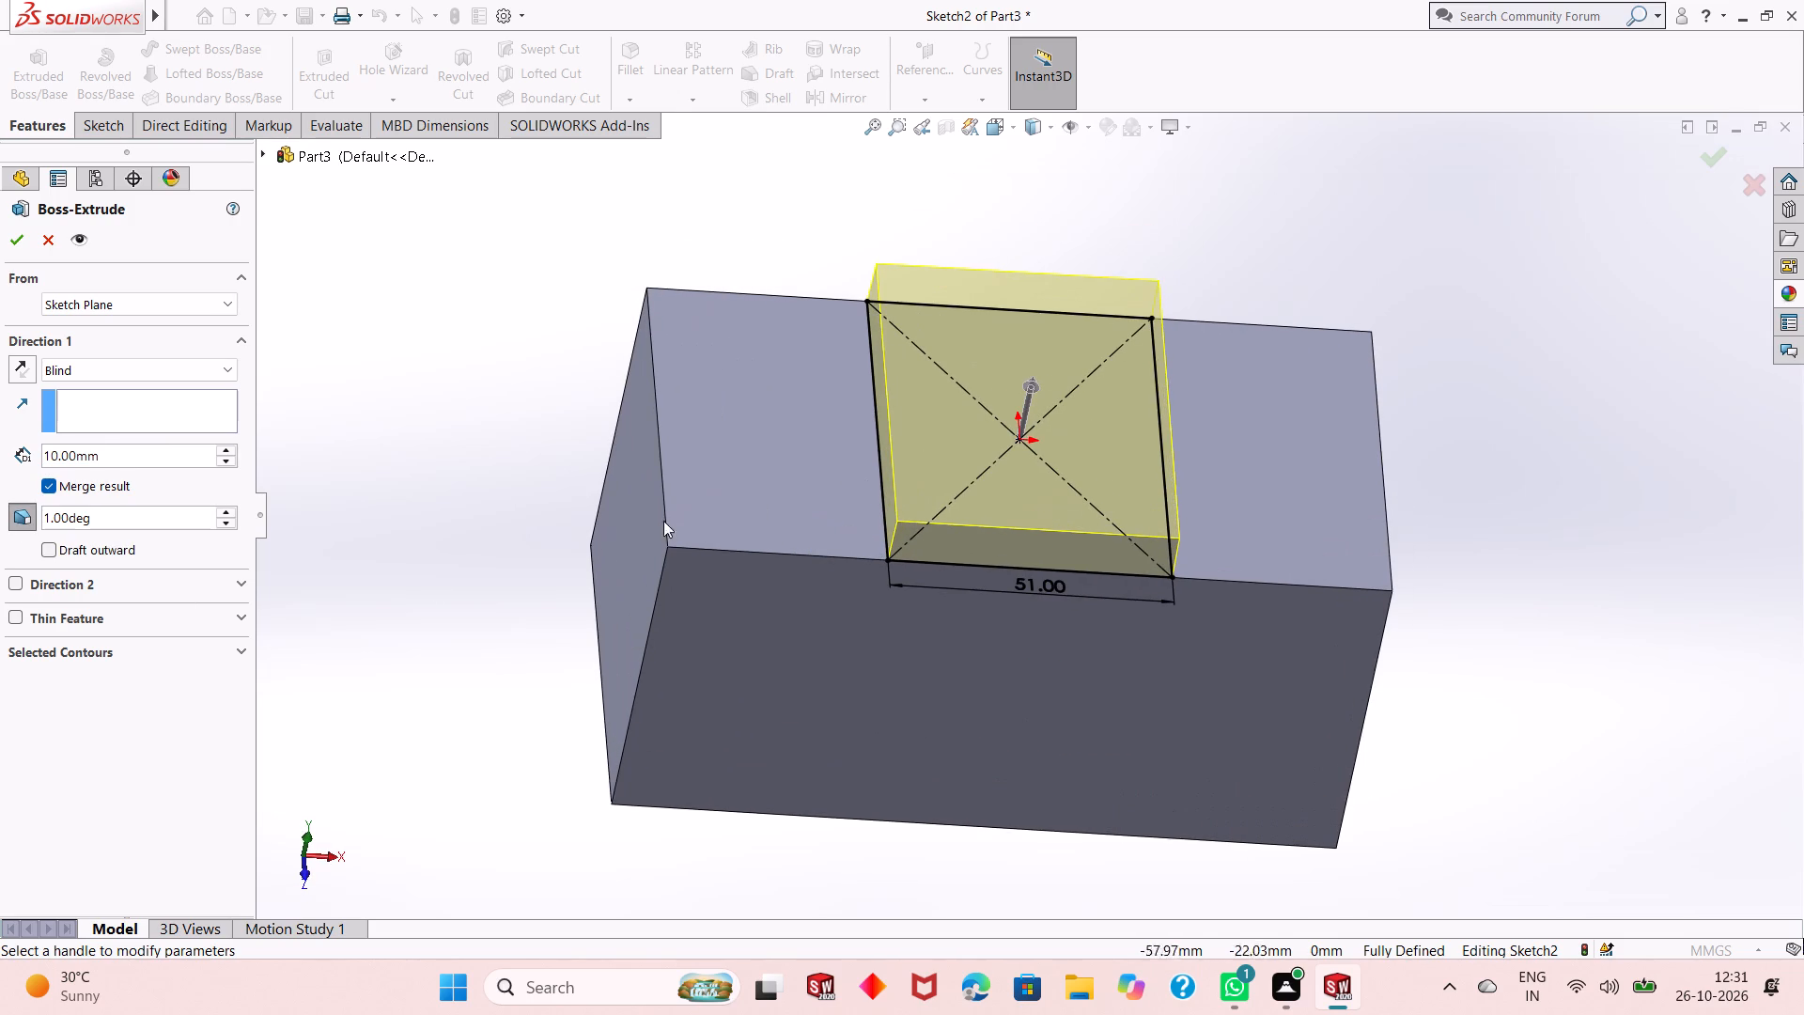
double_click(129, 524)
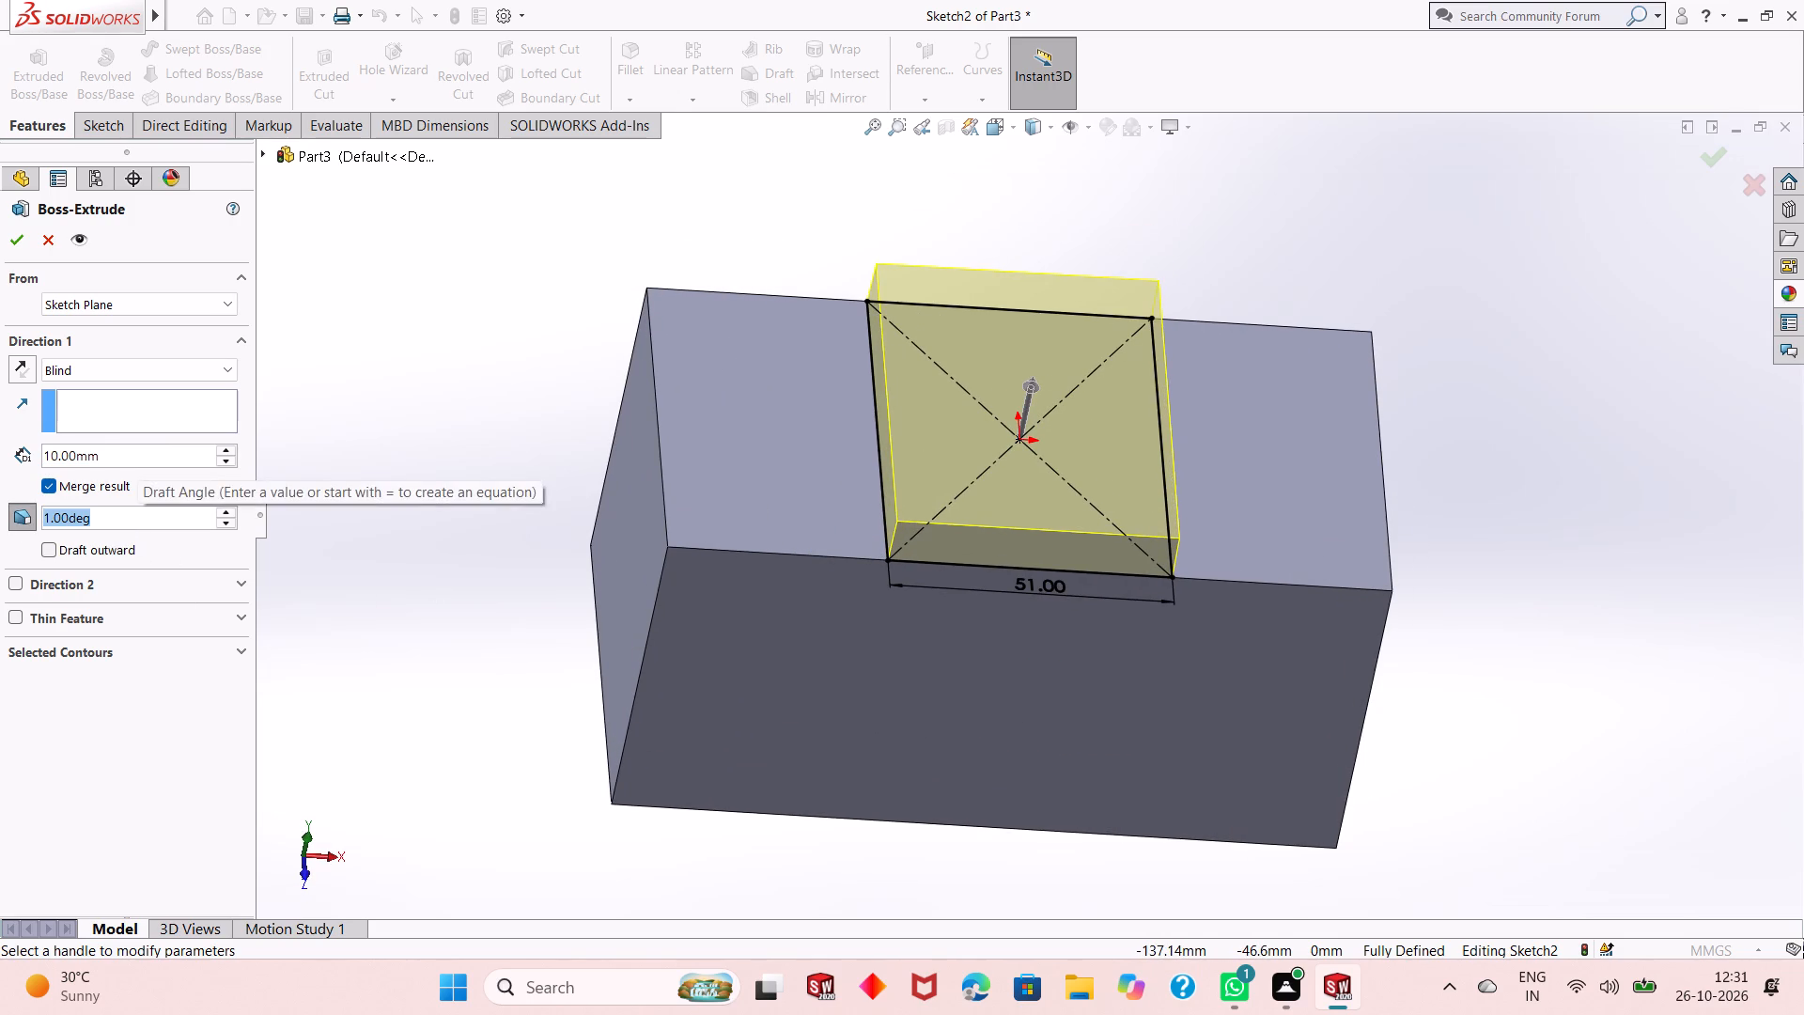
text(15)
key(Return)
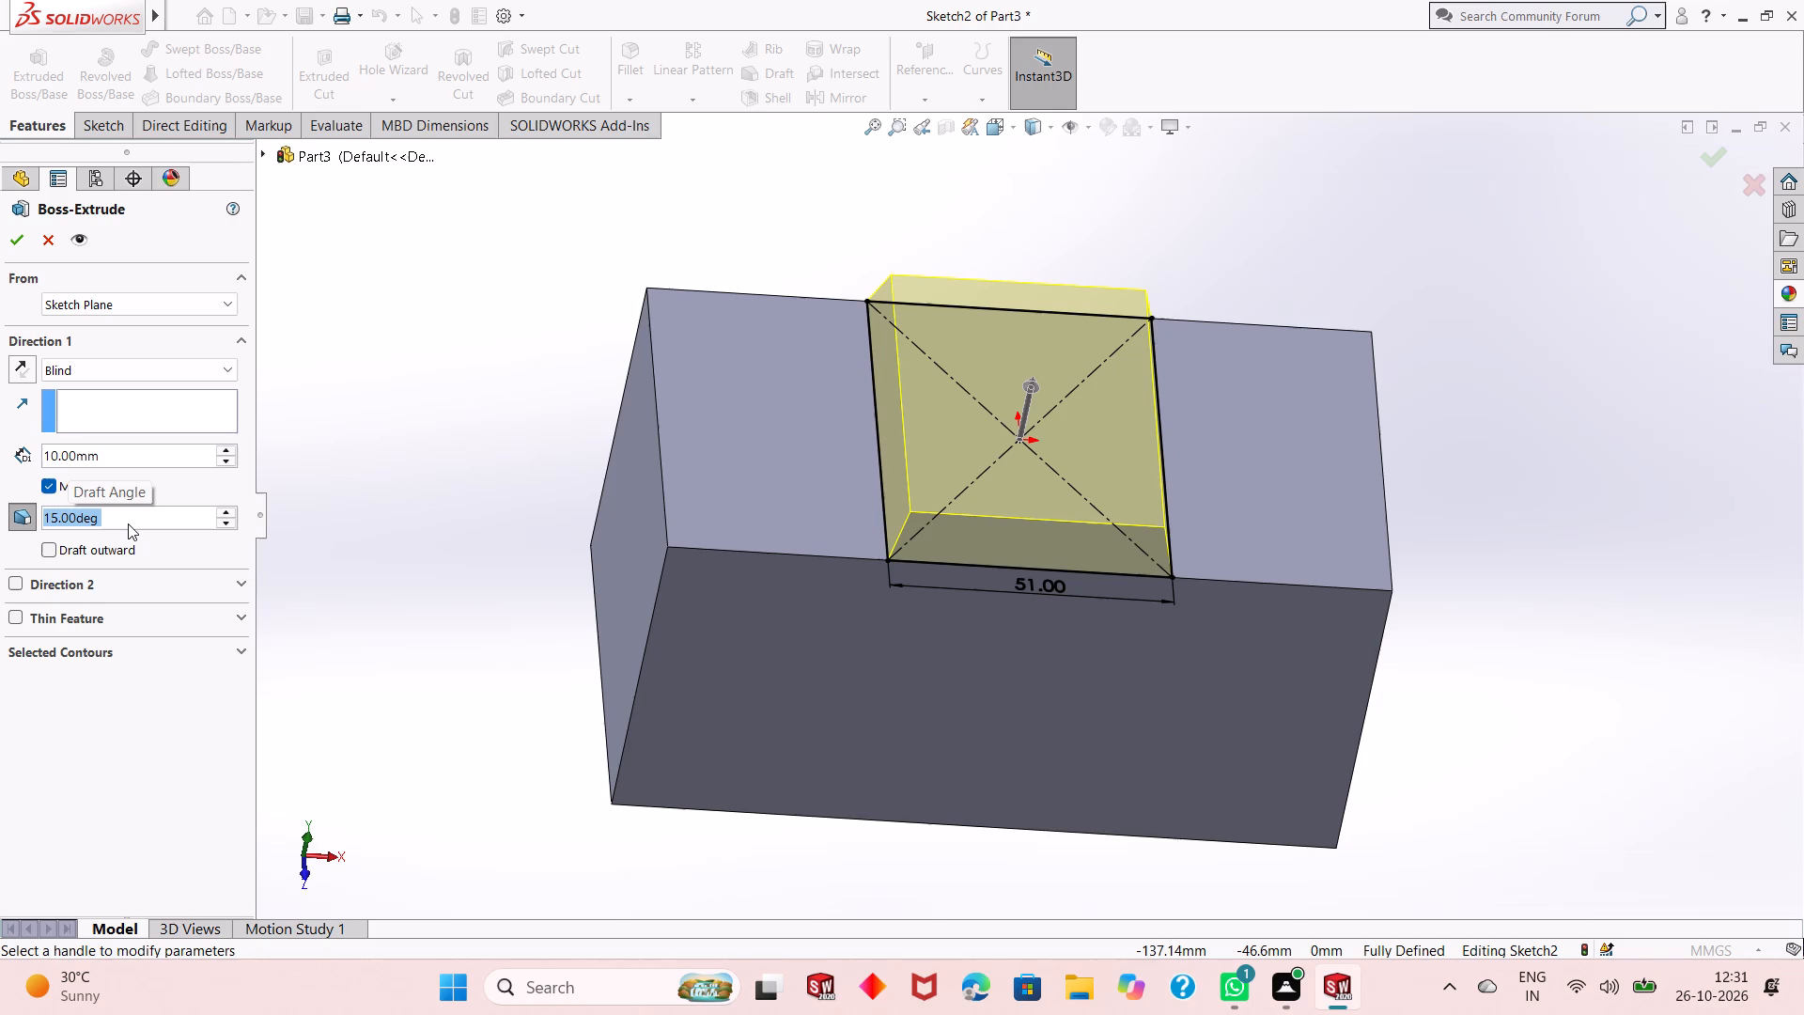
text(30)
key(Return)
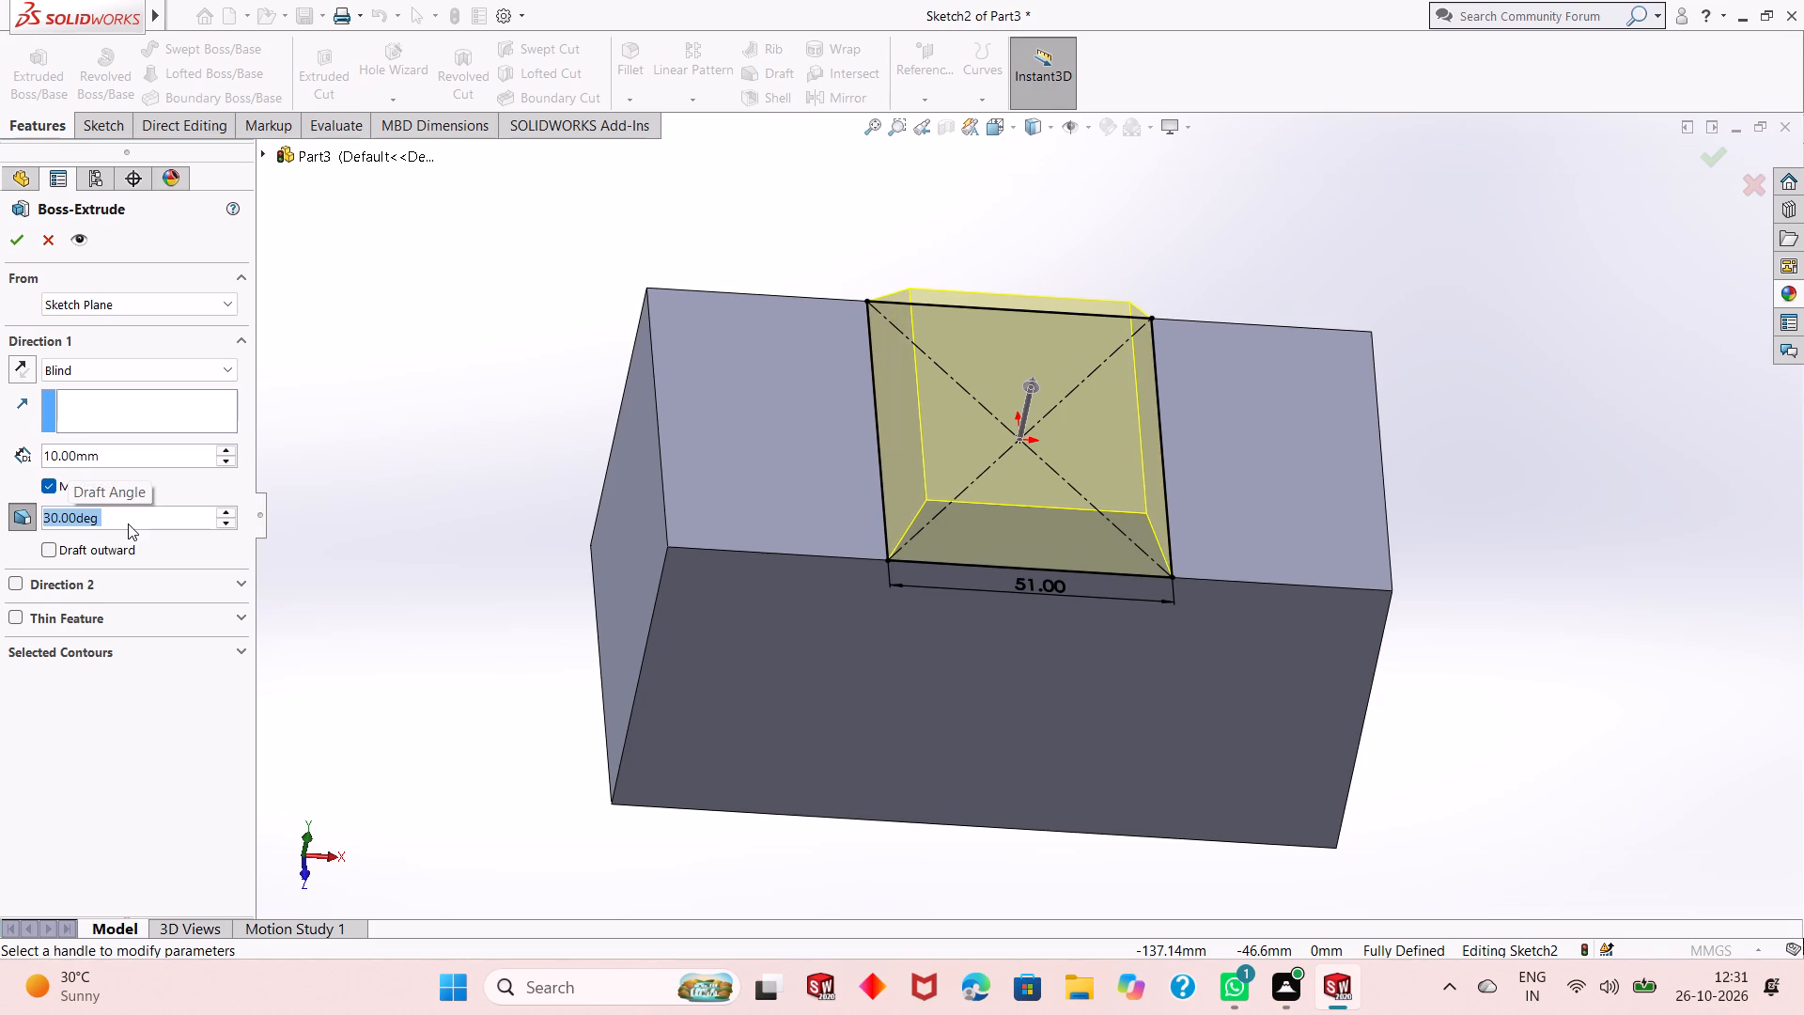
text(45)
key(Return)
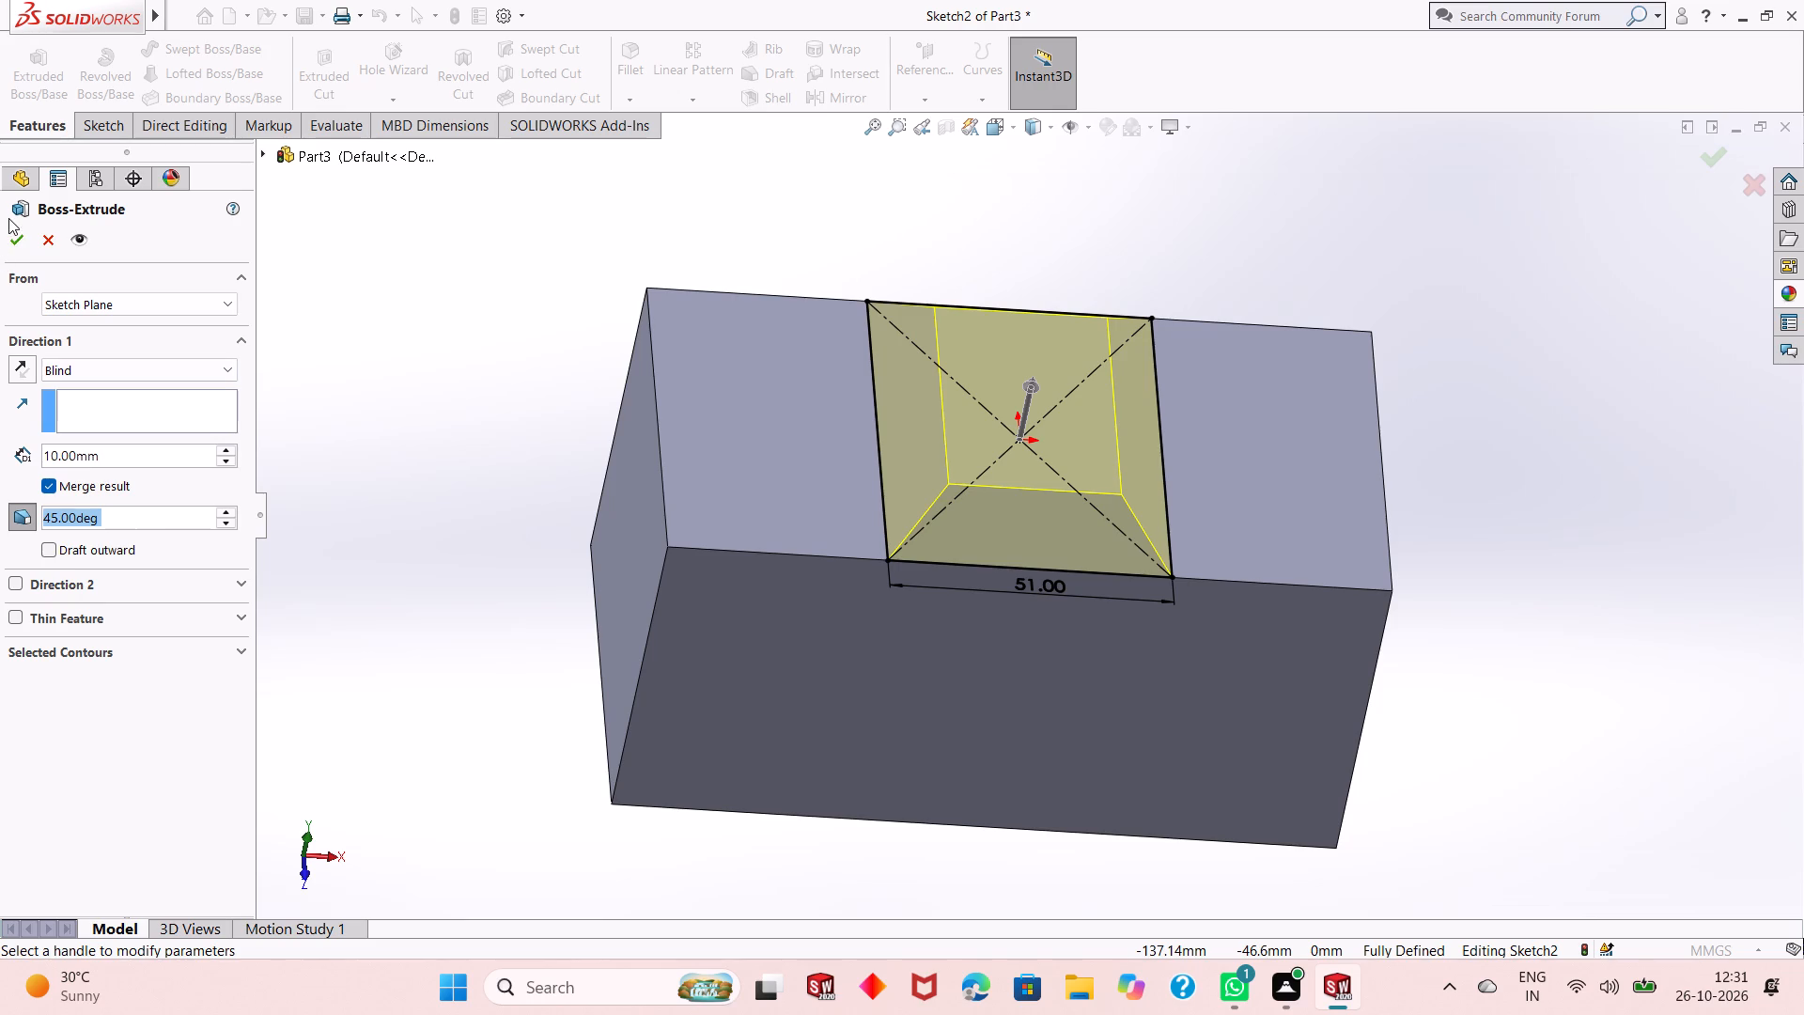
click(13, 245)
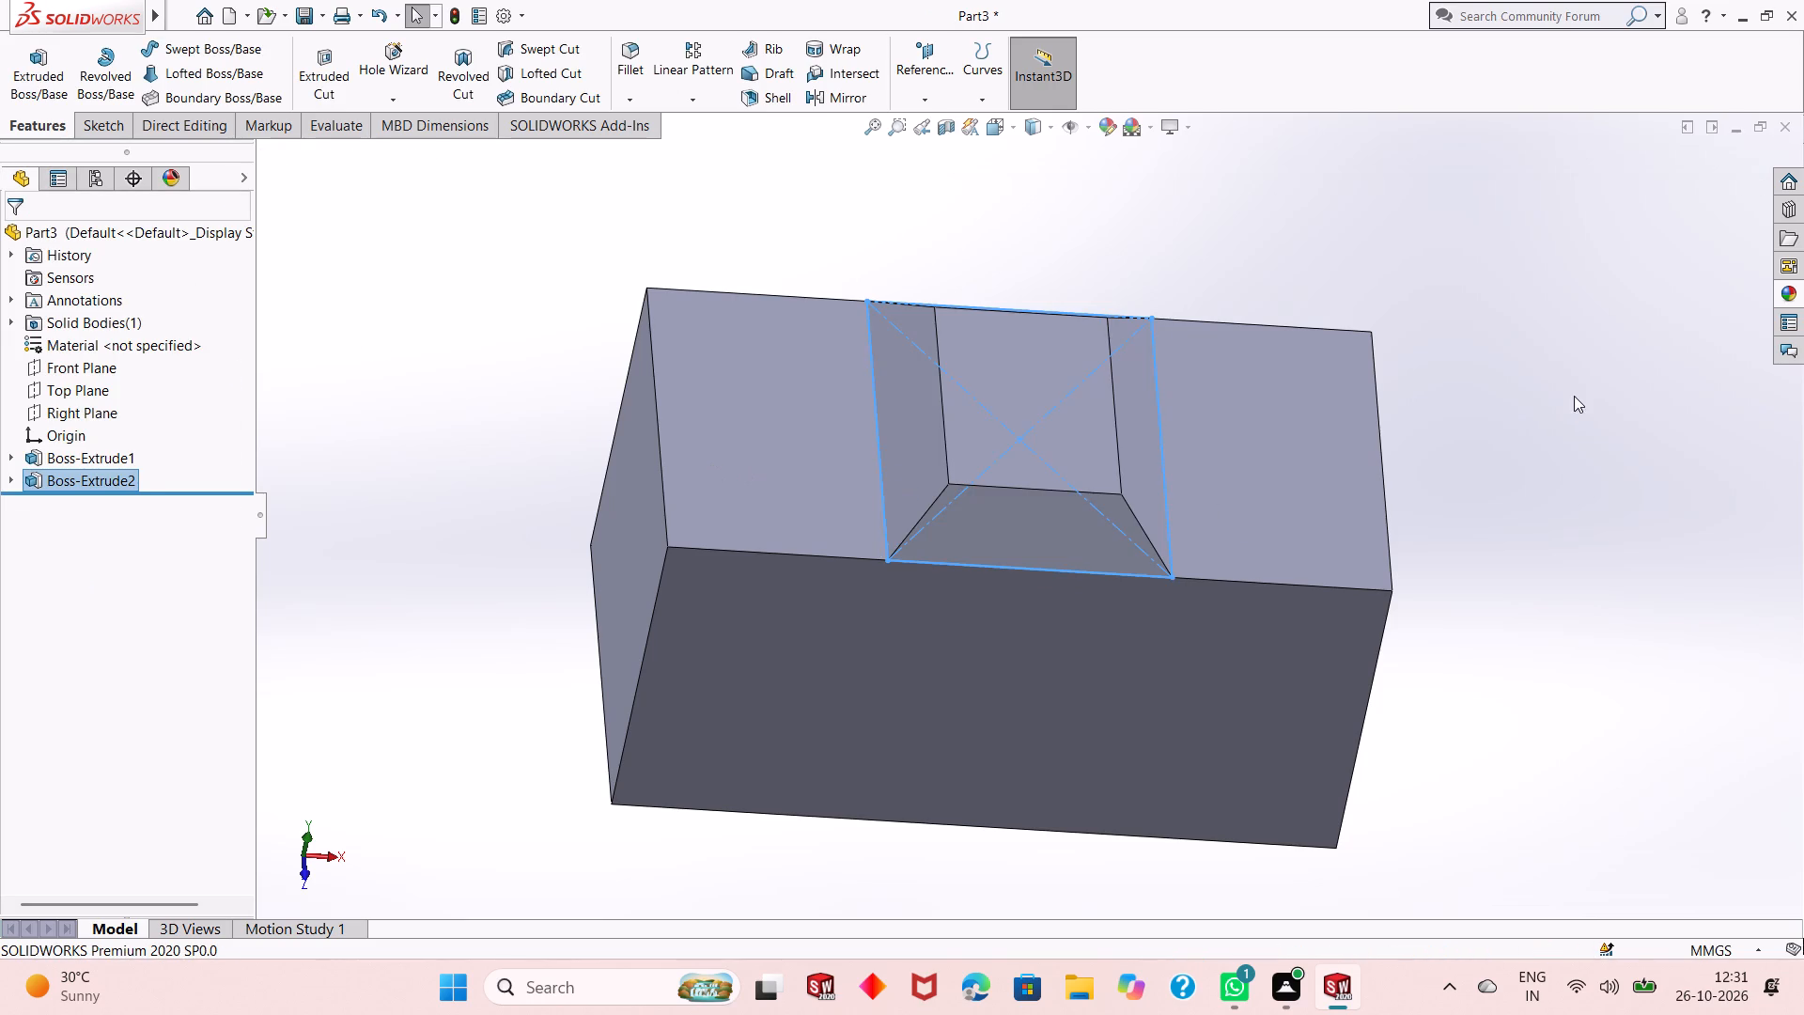
click(1575, 395)
Examine the drafted boss on top of the block from above, the front and the end.
scroll(1019, 507, up, 1)
middle_drag(1019, 471, 1004, 615)
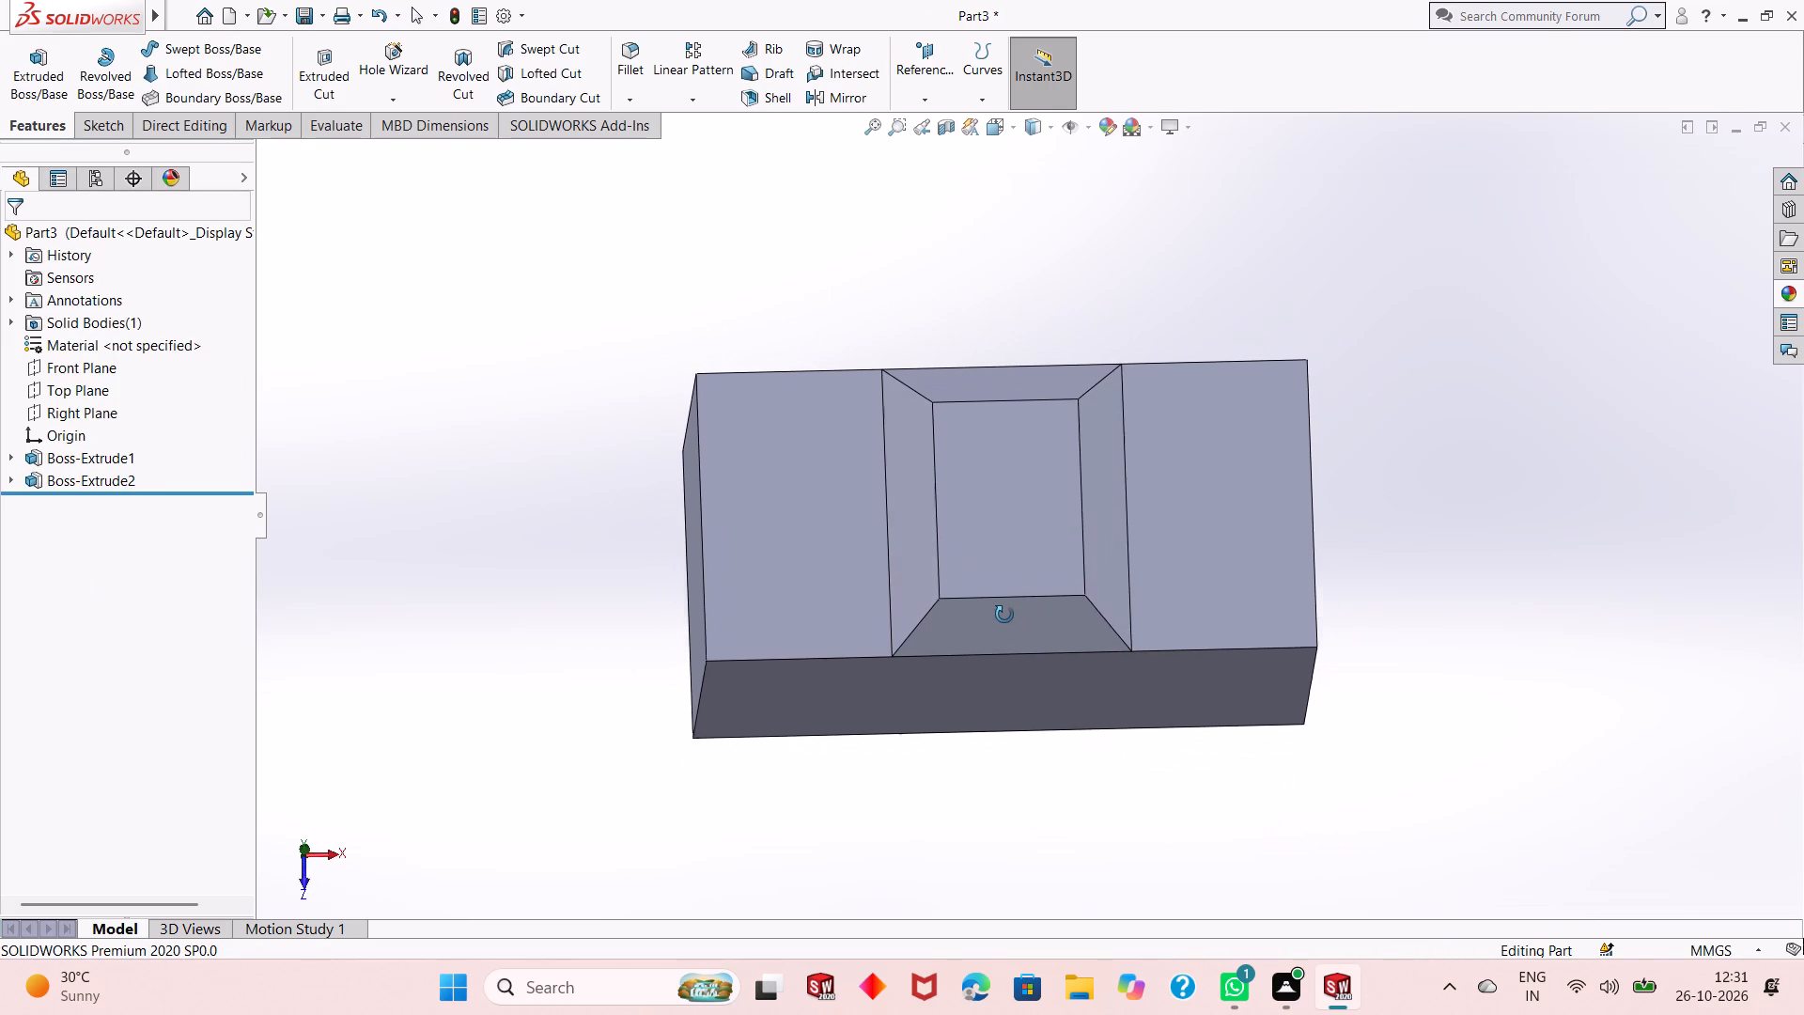
middle_drag(1004, 615, 991, 654)
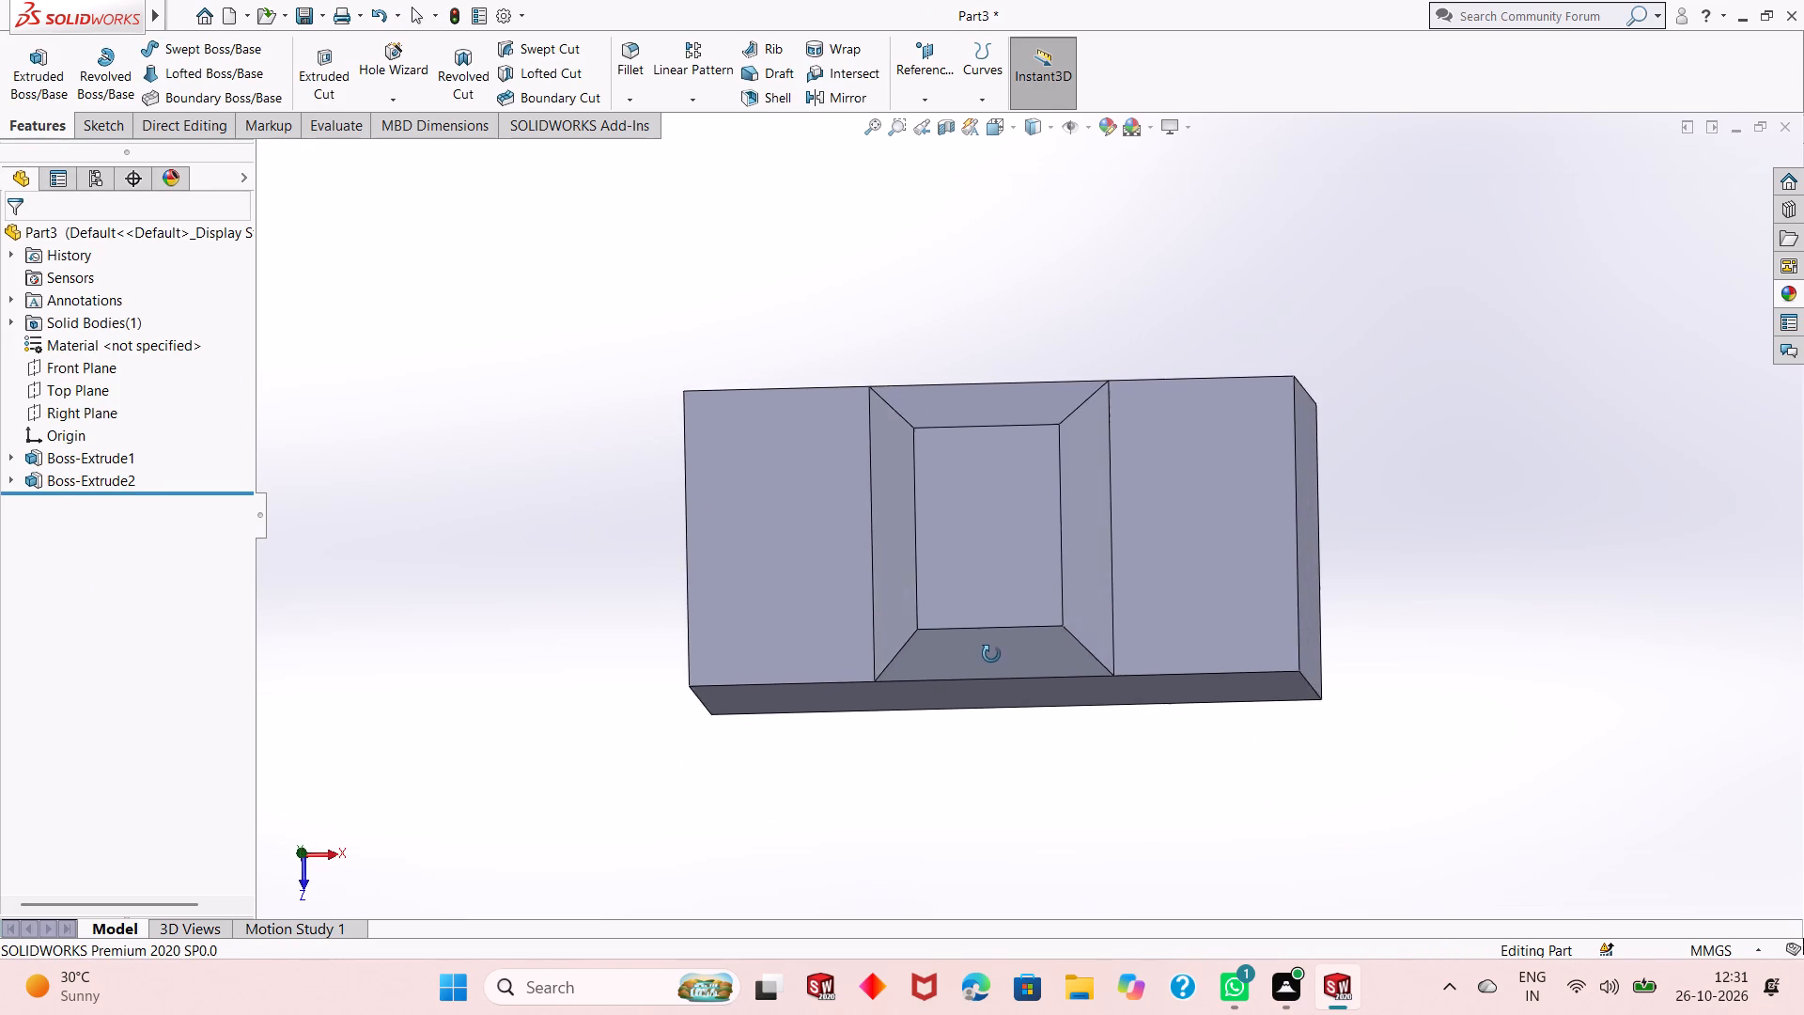
middle_drag(991, 654, 989, 648)
middle_drag(993, 641, 1003, 627)
middle_drag(1005, 622, 1012, 614)
middle_drag(1019, 606, 1031, 583)
middle_drag(1034, 575, 1038, 562)
middle_drag(1040, 557, 1065, 486)
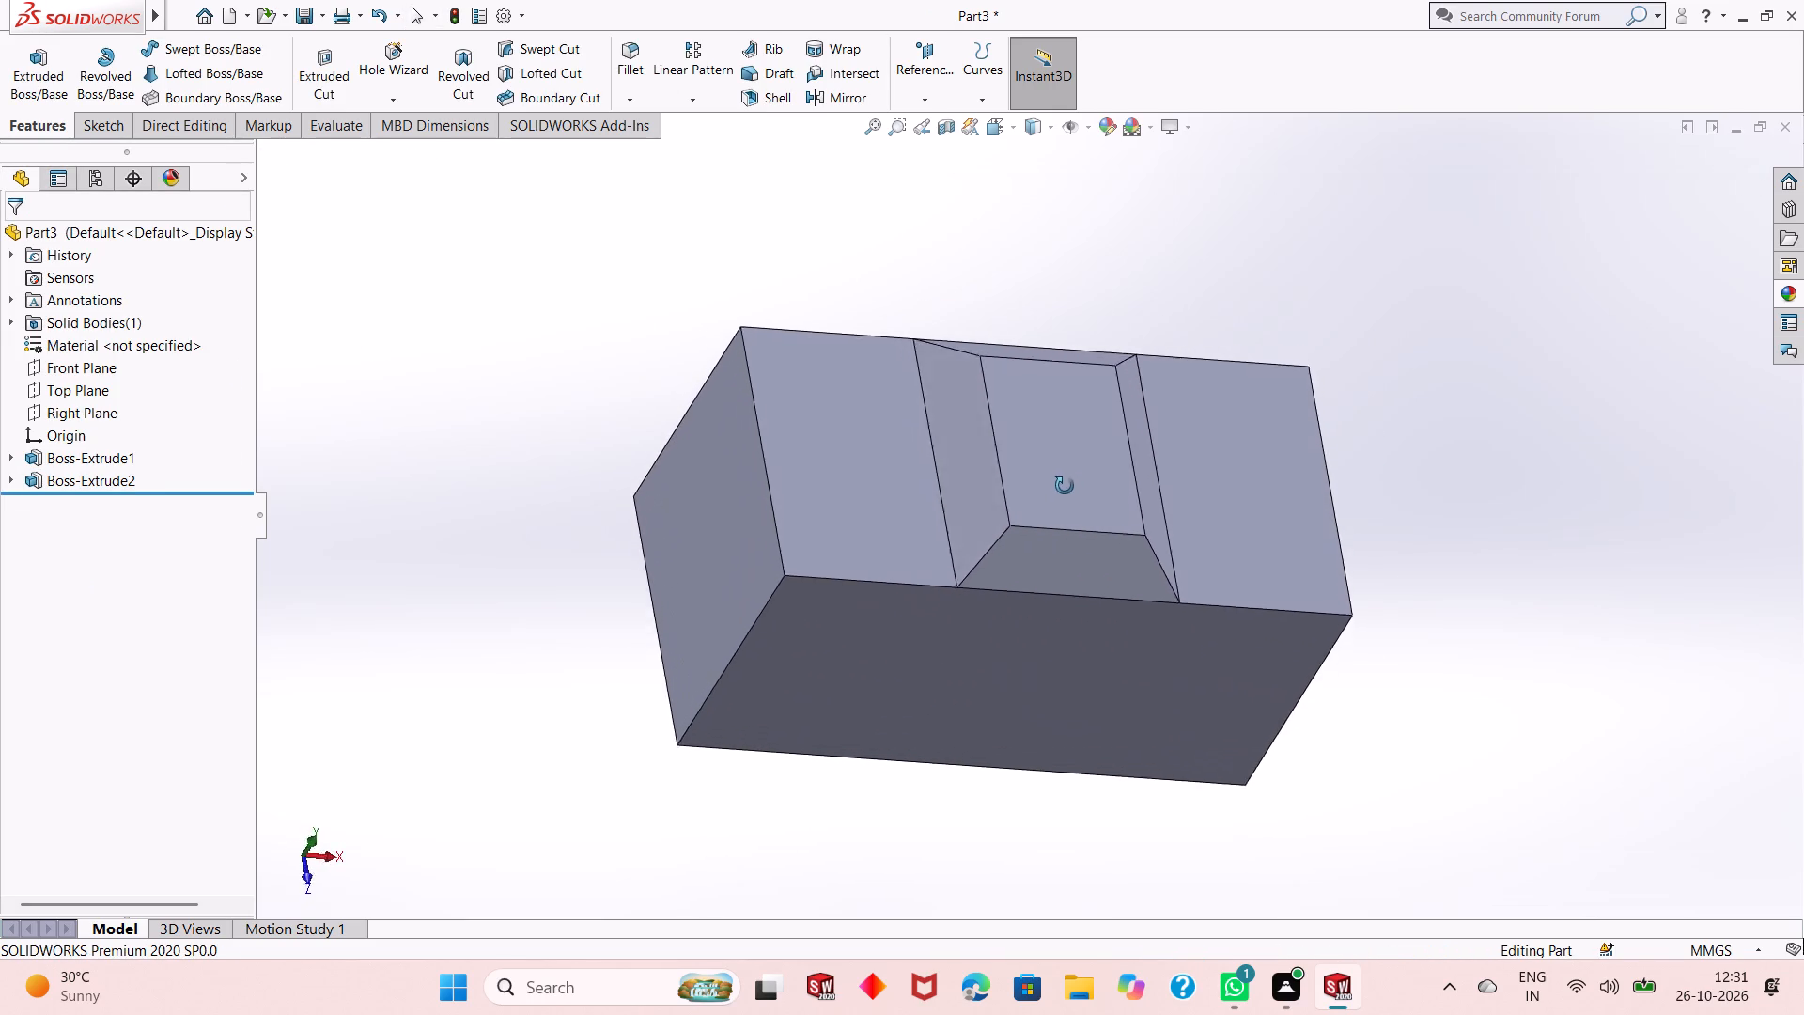
middle_drag(1065, 486, 1065, 484)
middle_drag(1135, 665, 1105, 616)
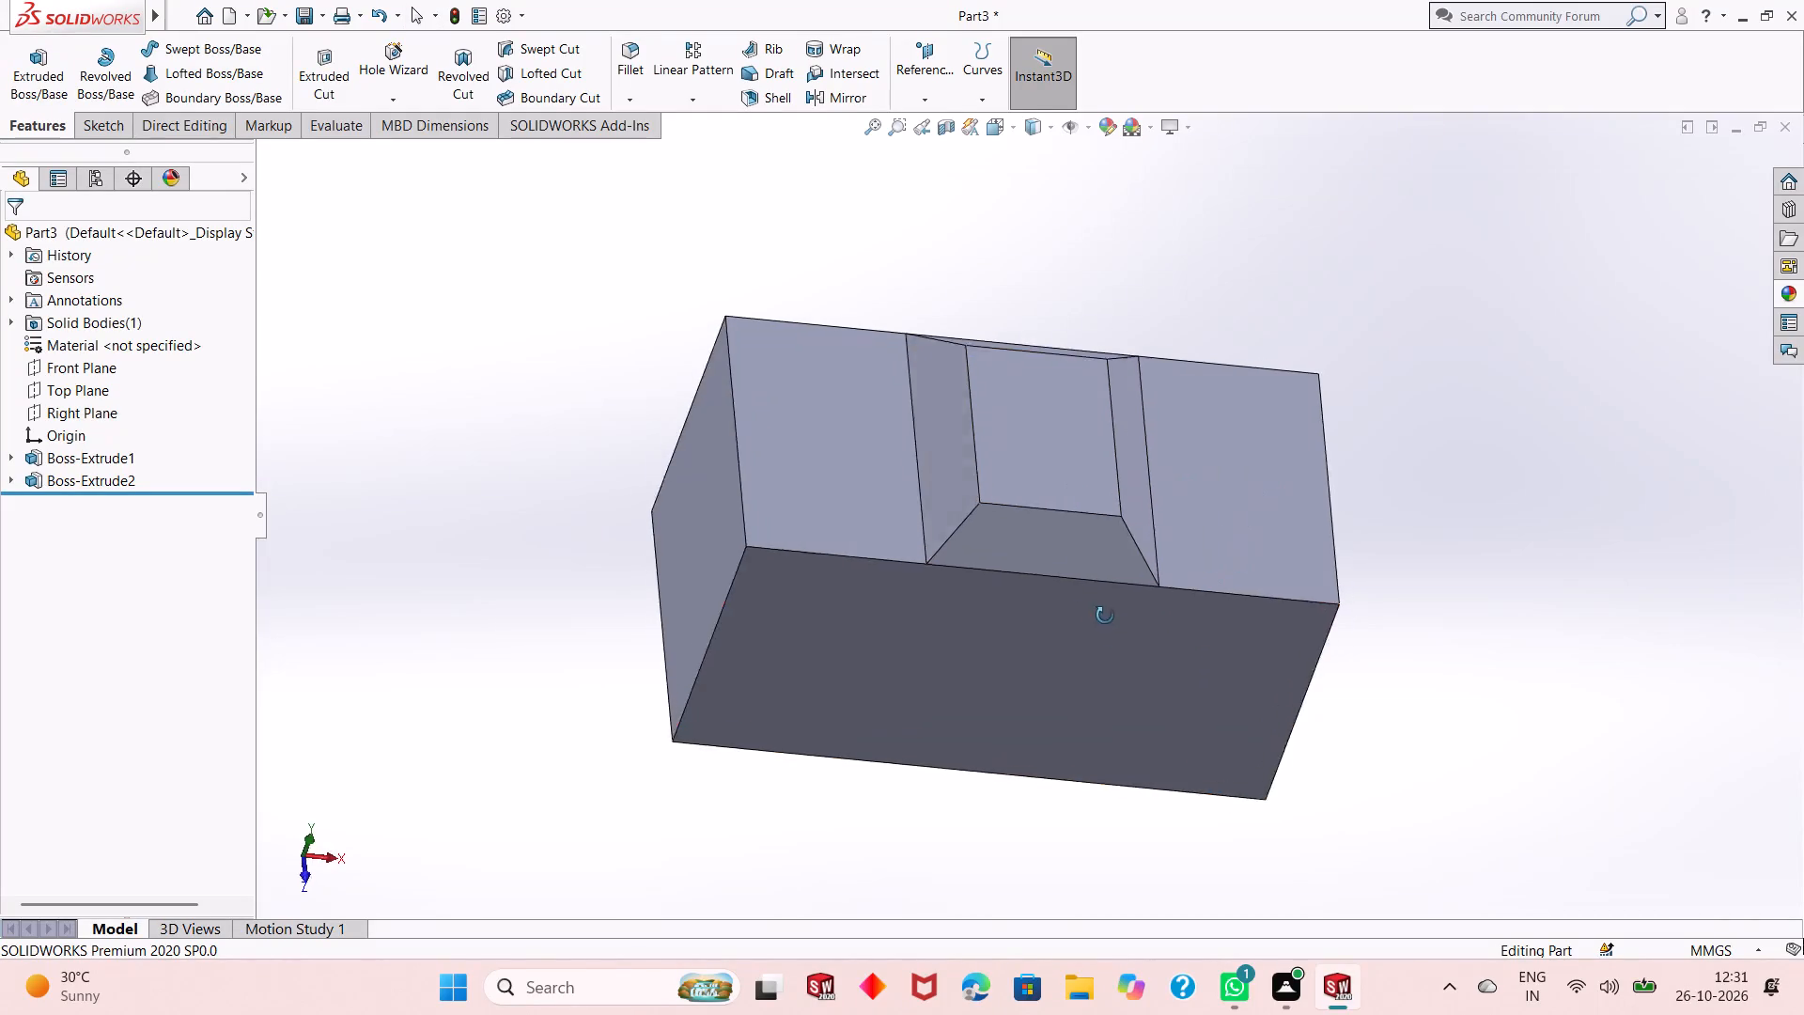
middle_drag(1105, 616, 880, 619)
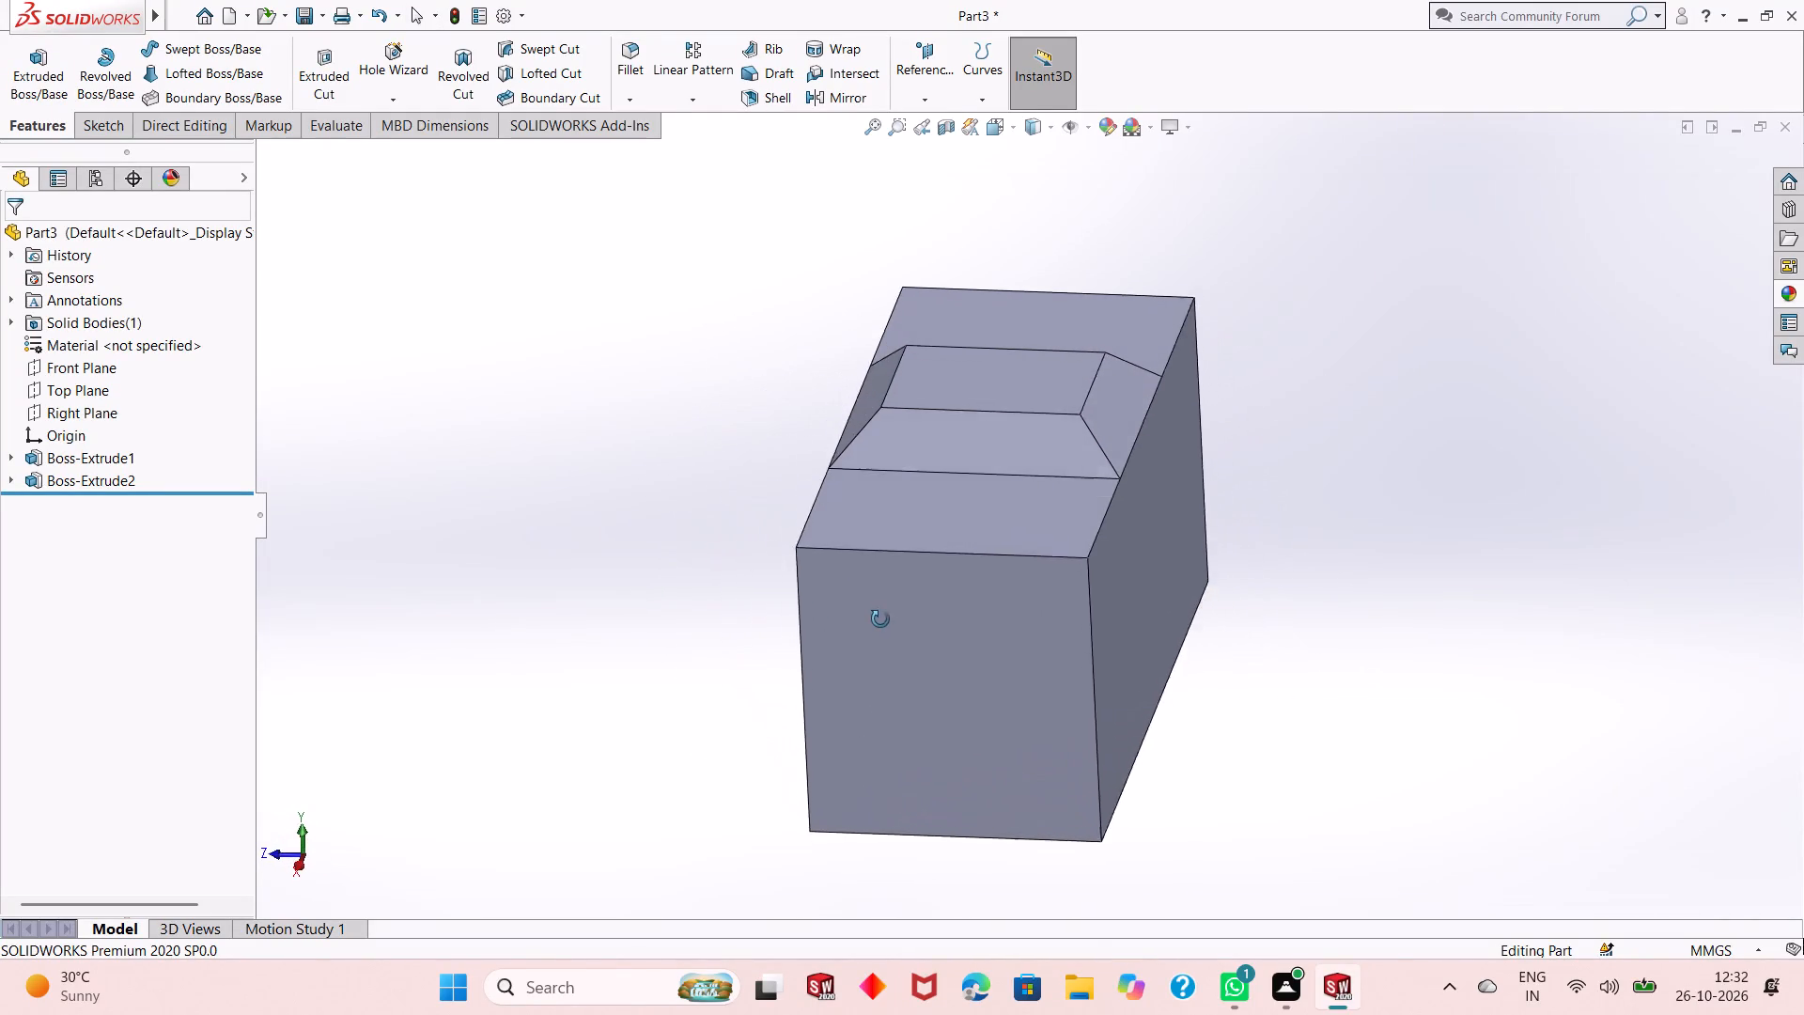
Start a new sketch on the Front Plane, viewed normal to the plane.
middle_drag(880, 619, 929, 648)
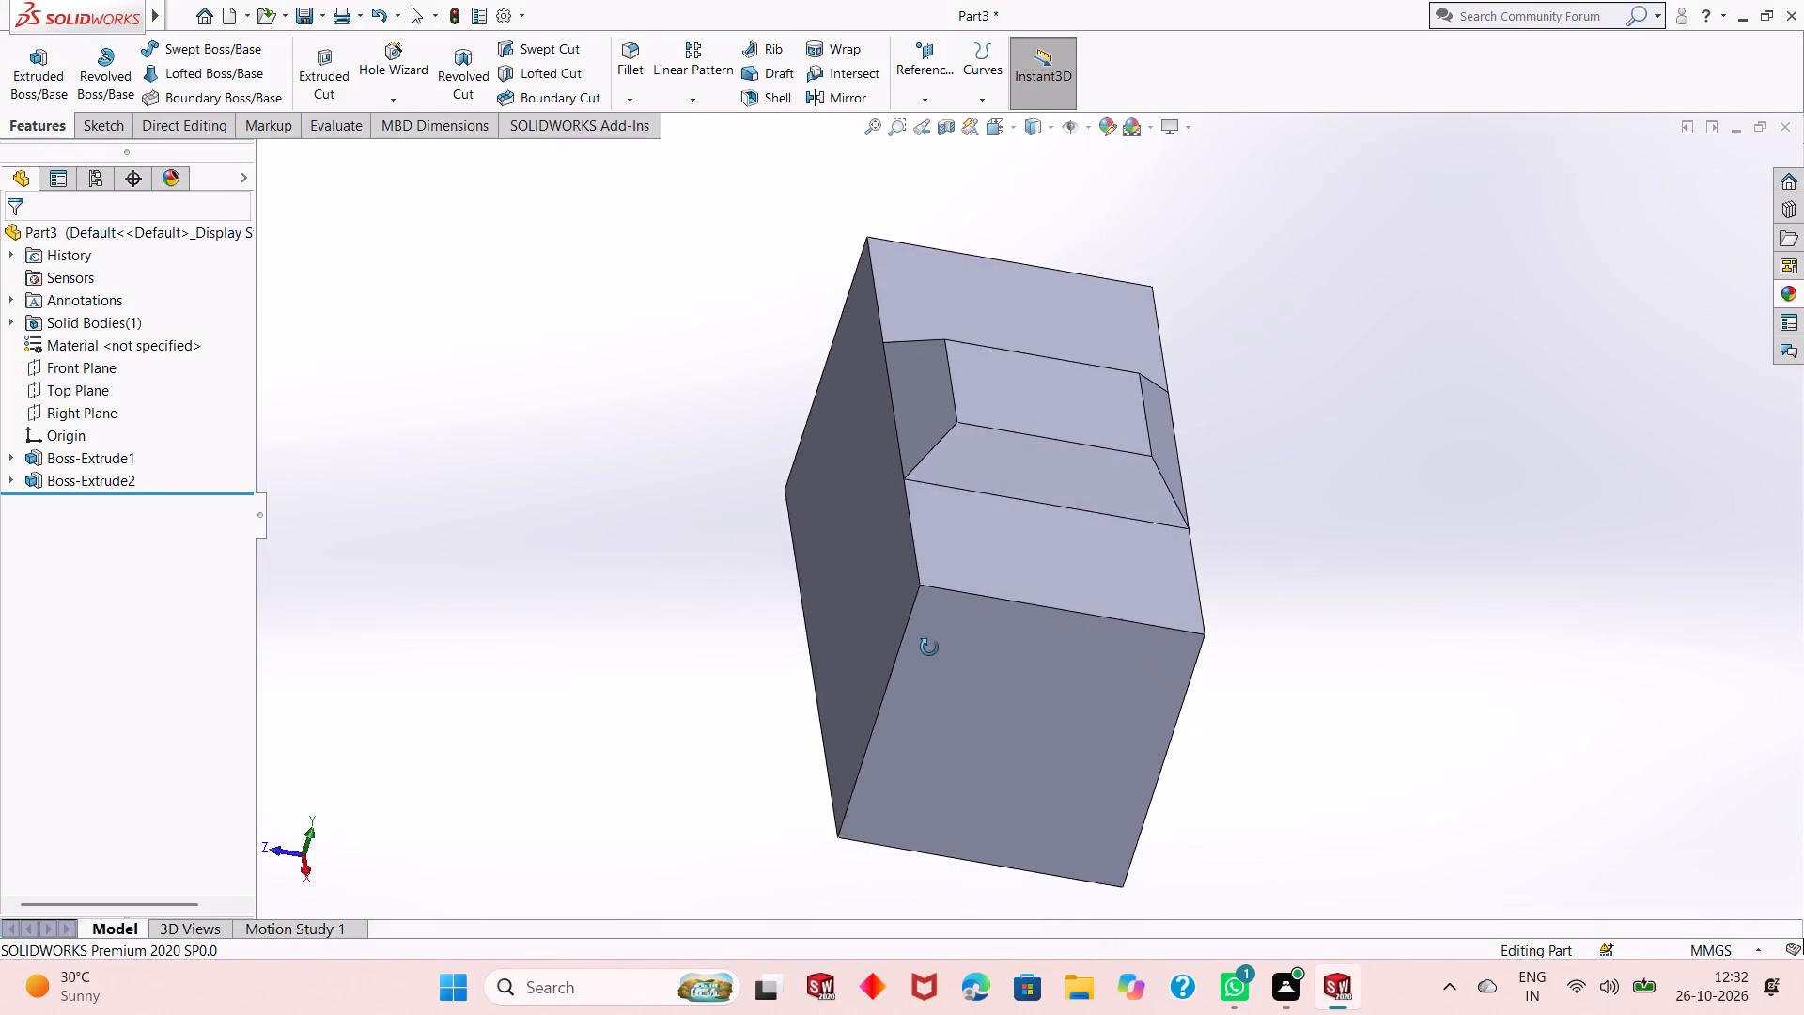
middle_drag(929, 648, 1183, 577)
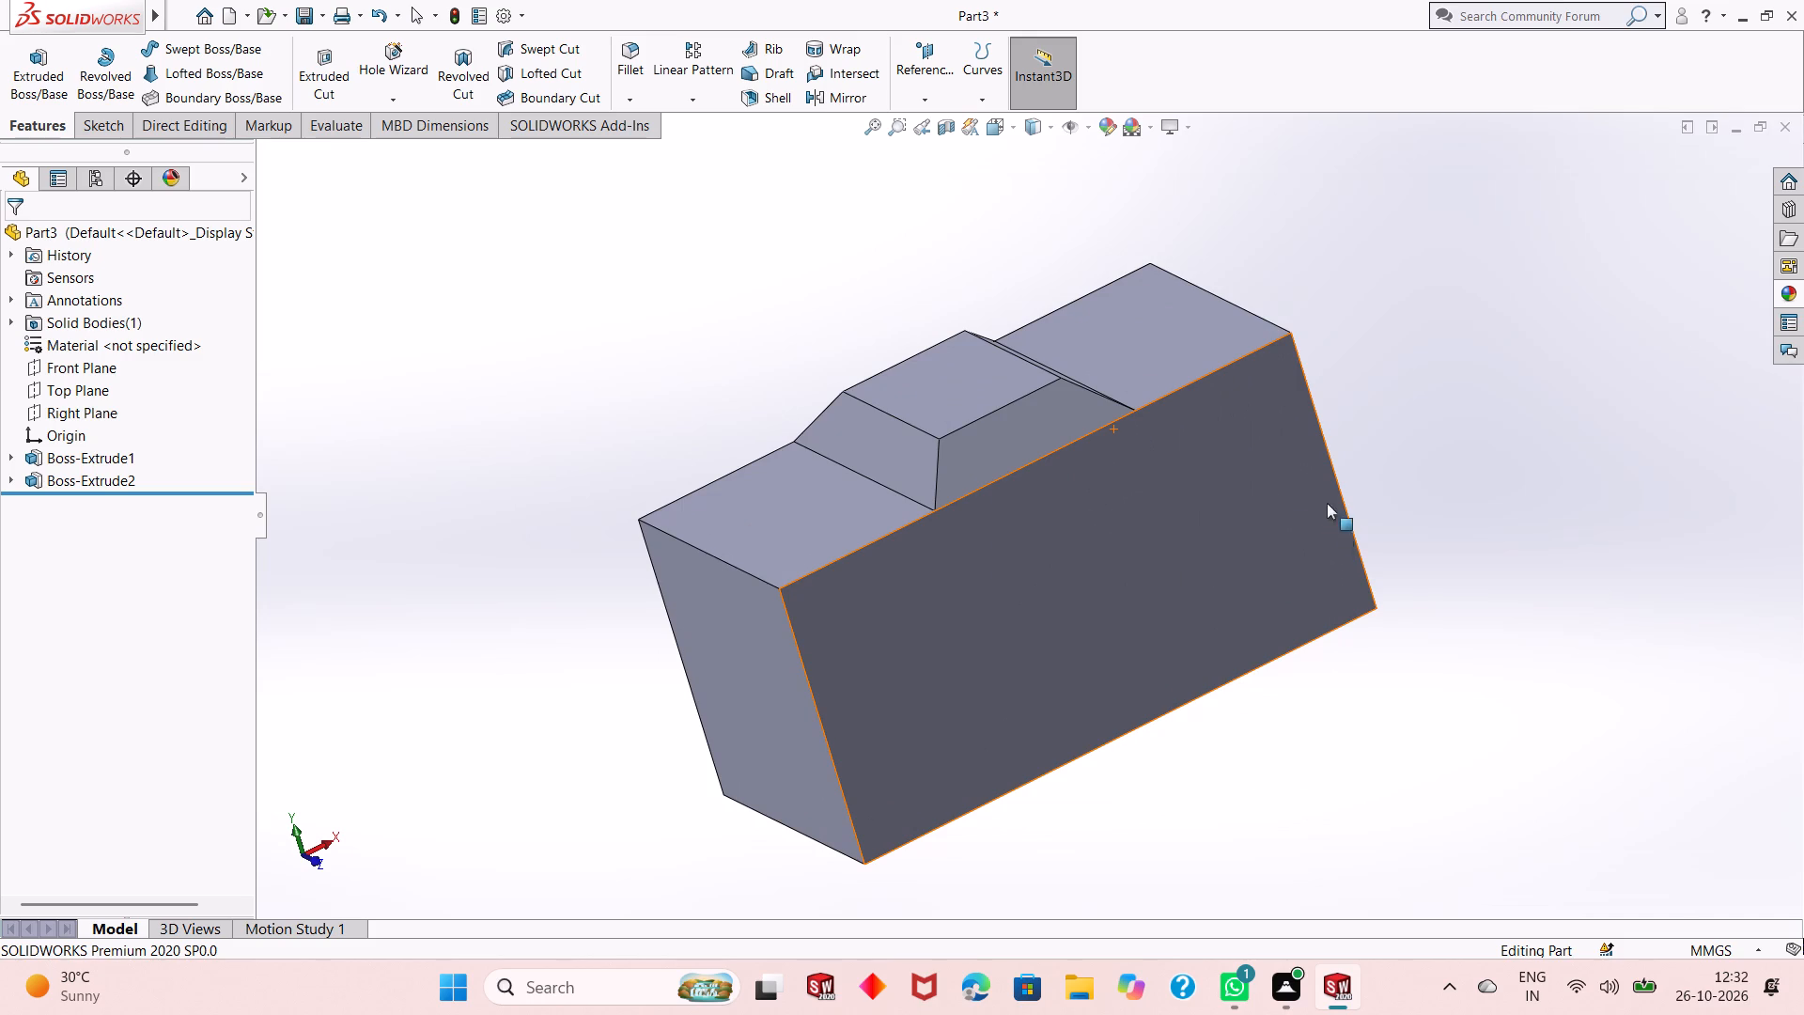
scroll(991, 661, up, 1)
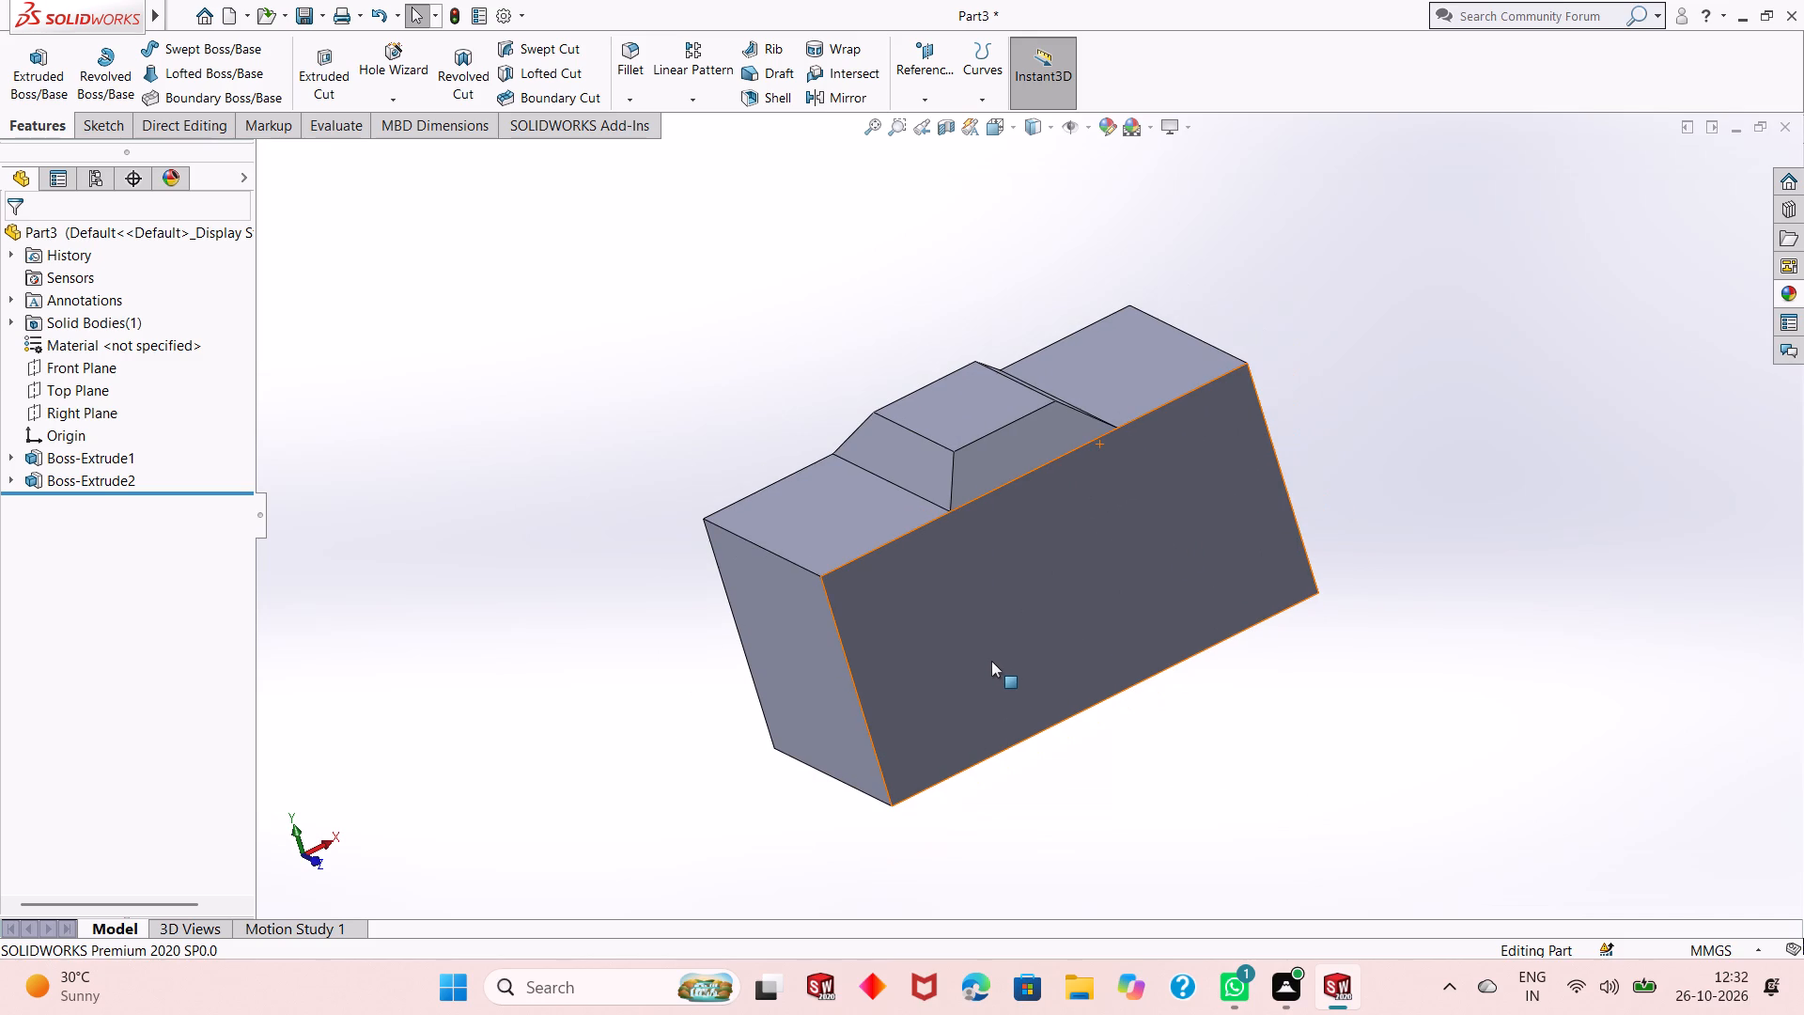
middle_drag(991, 661, 1031, 570)
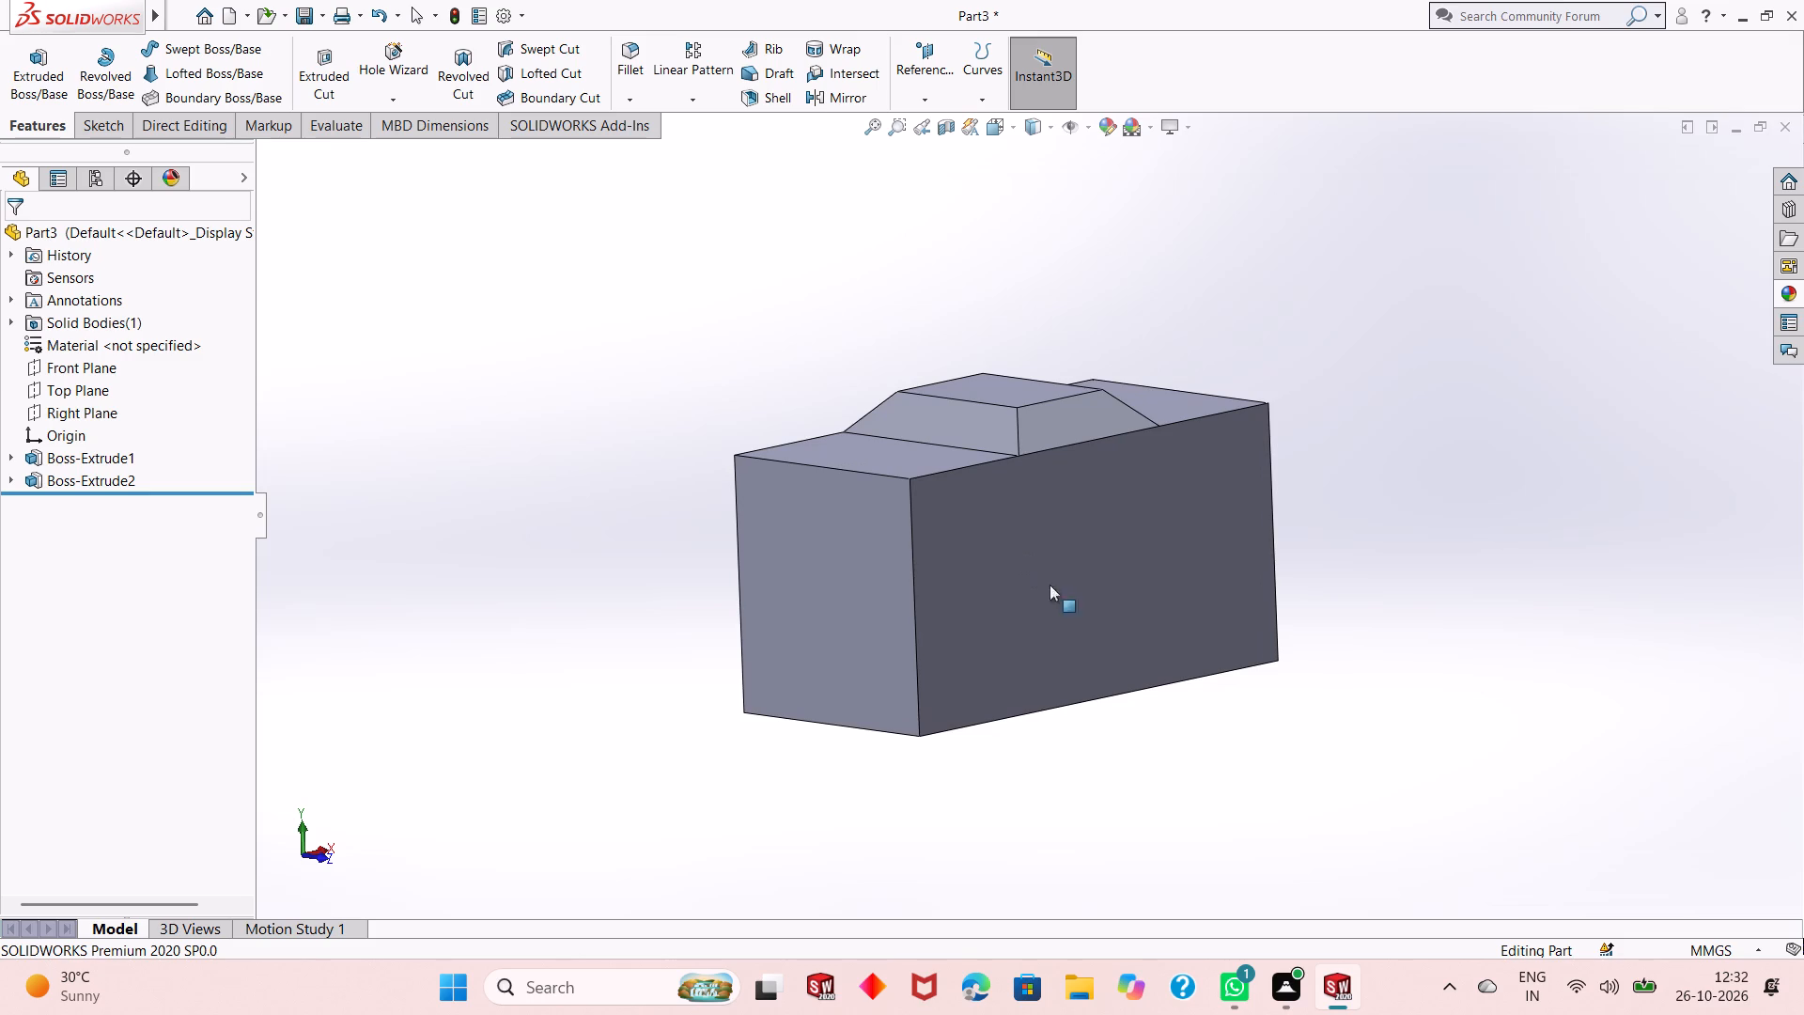
click(539, 414)
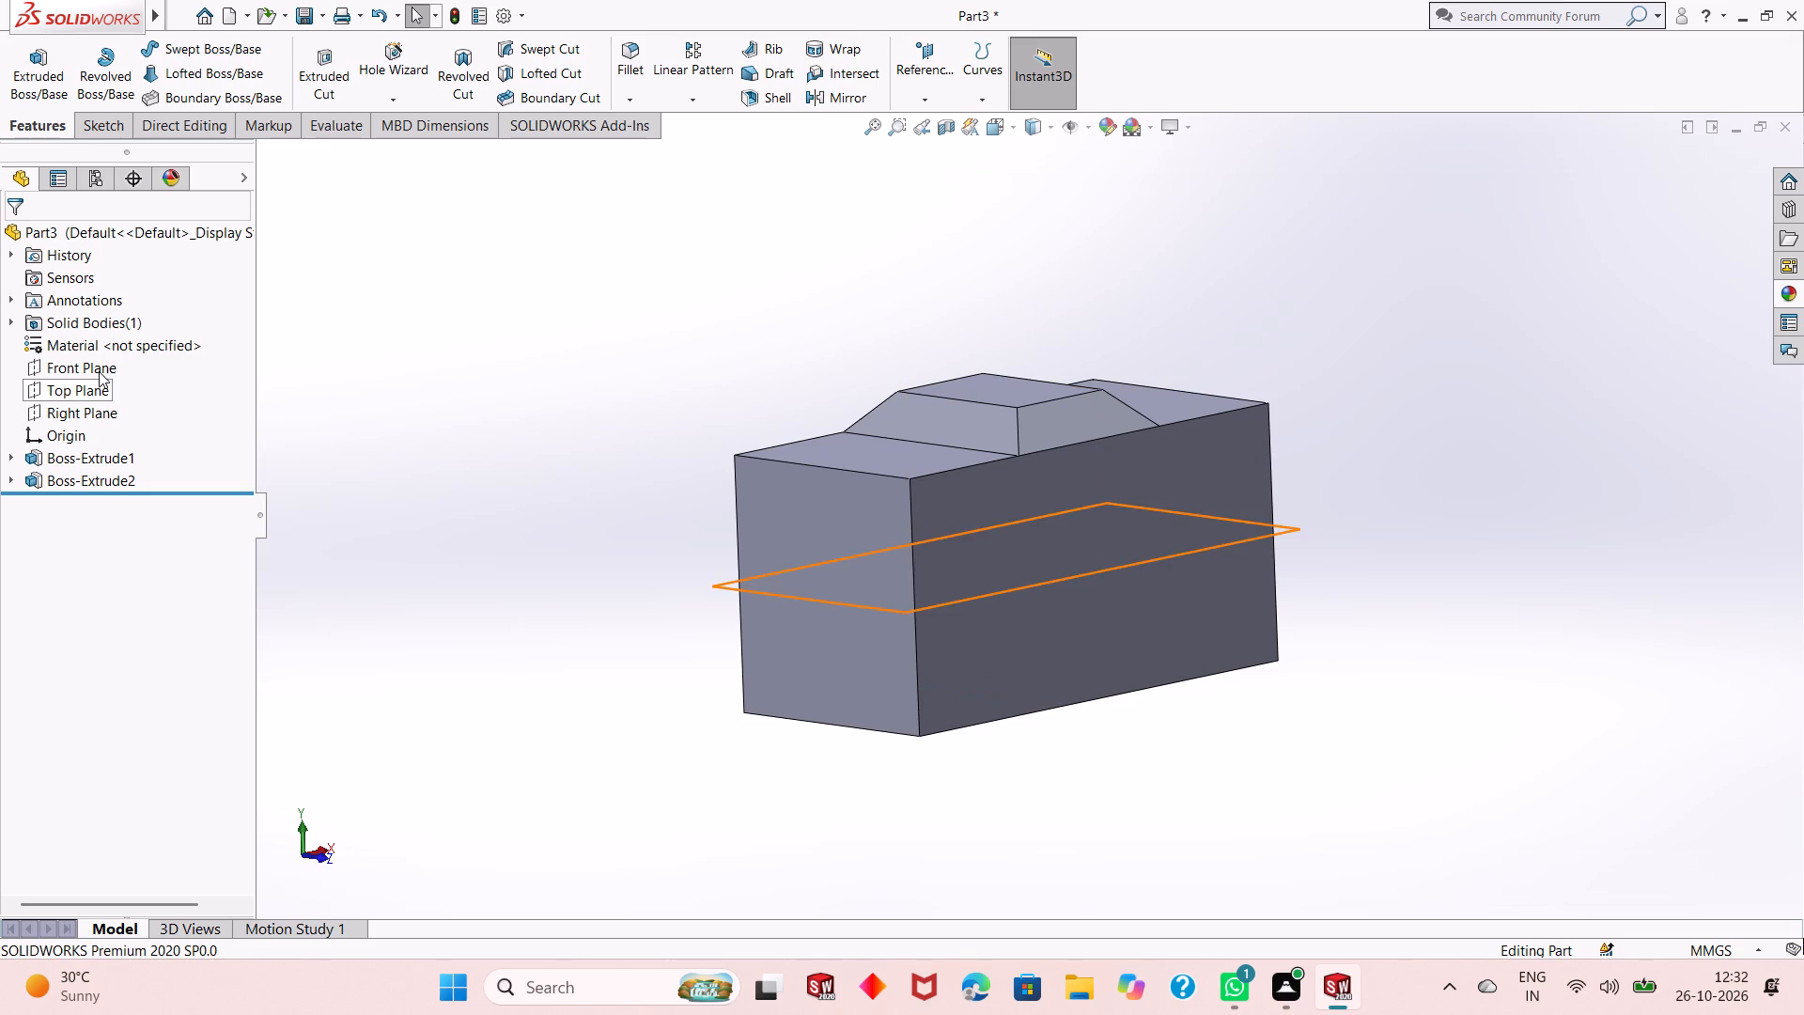
click(99, 371)
click(117, 349)
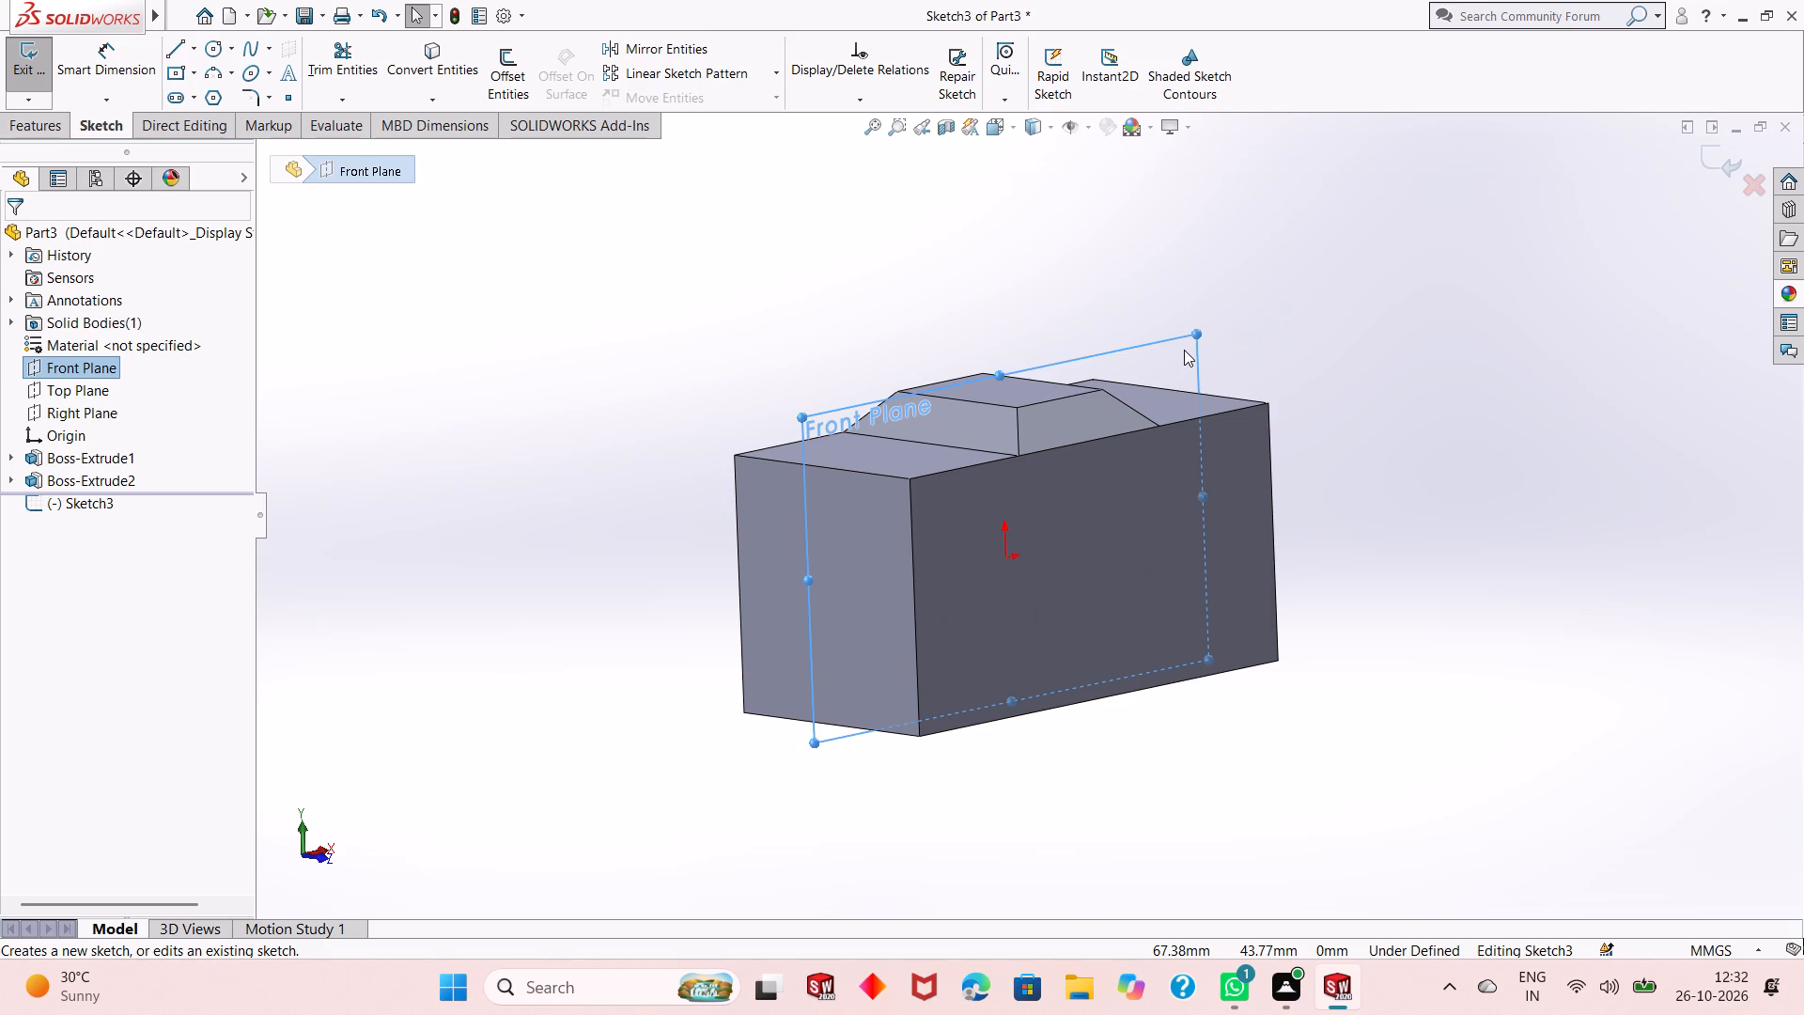
key(ctrl+8)
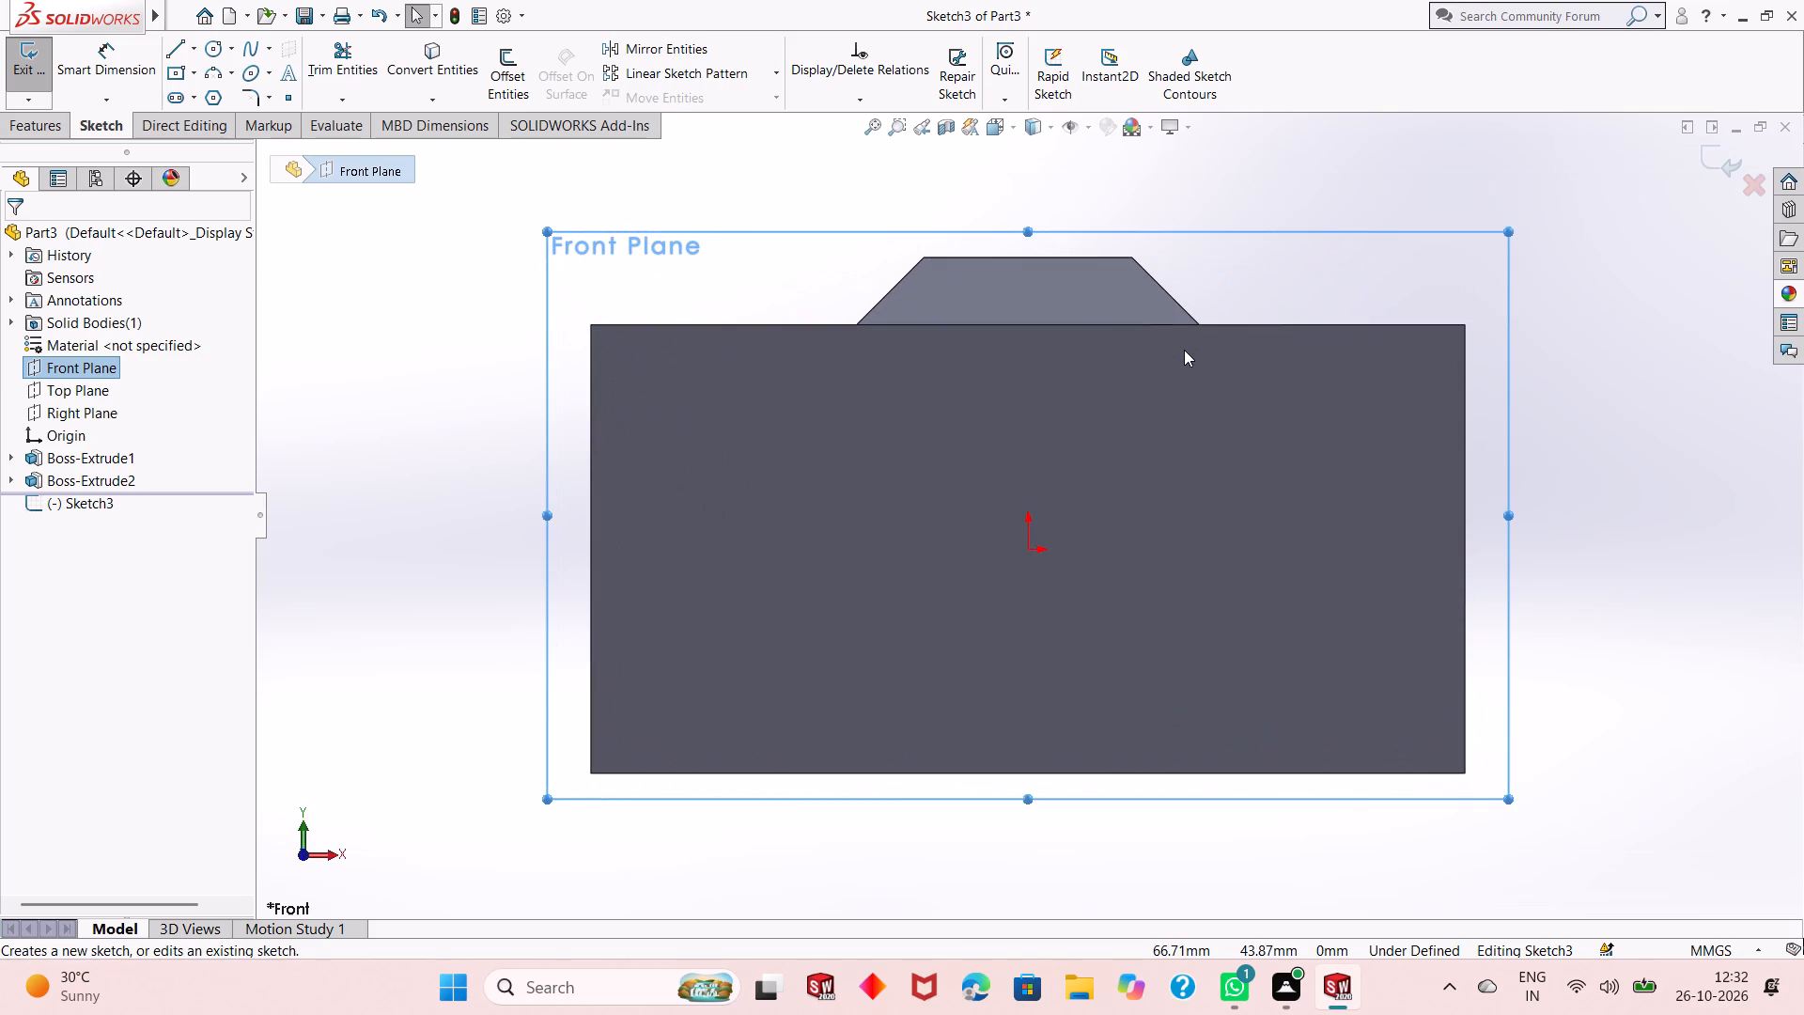
scroll(1069, 579, up, 2)
click(453, 632)
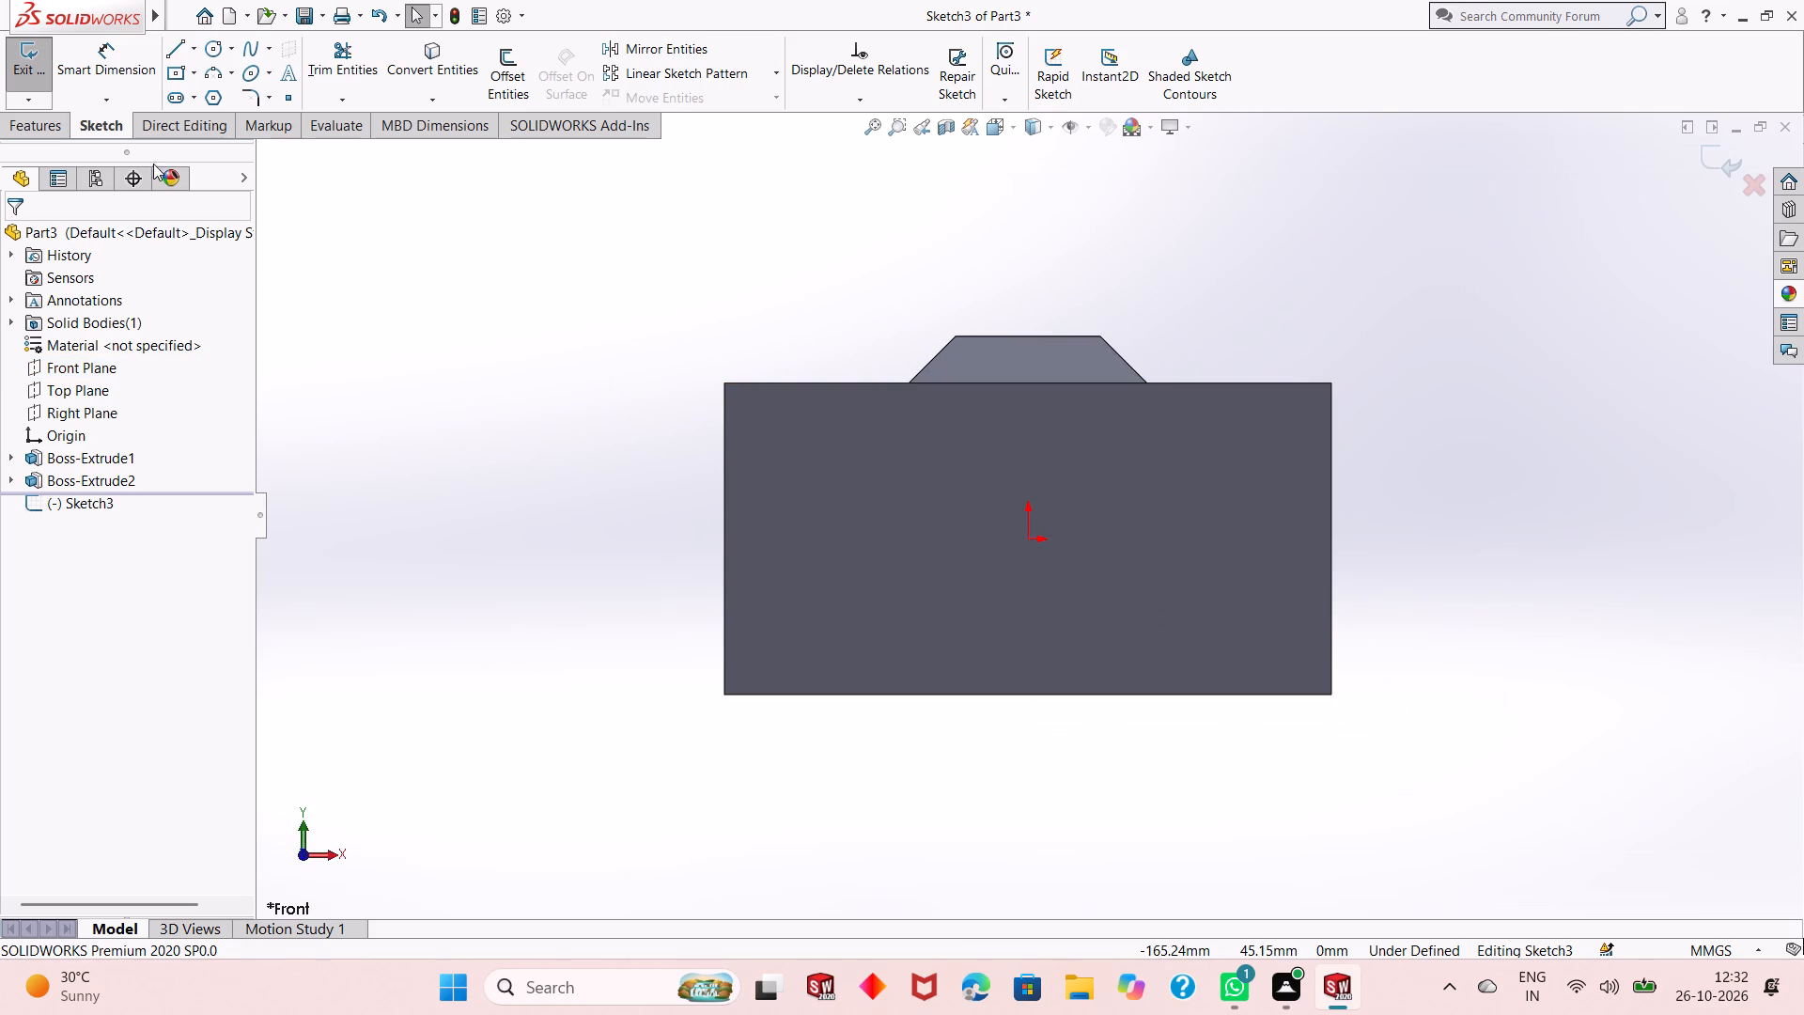
Draw a corner rectangle about 95 mm wide and 38 mm high, extending downward from the block's bottom edge.
click(190, 75)
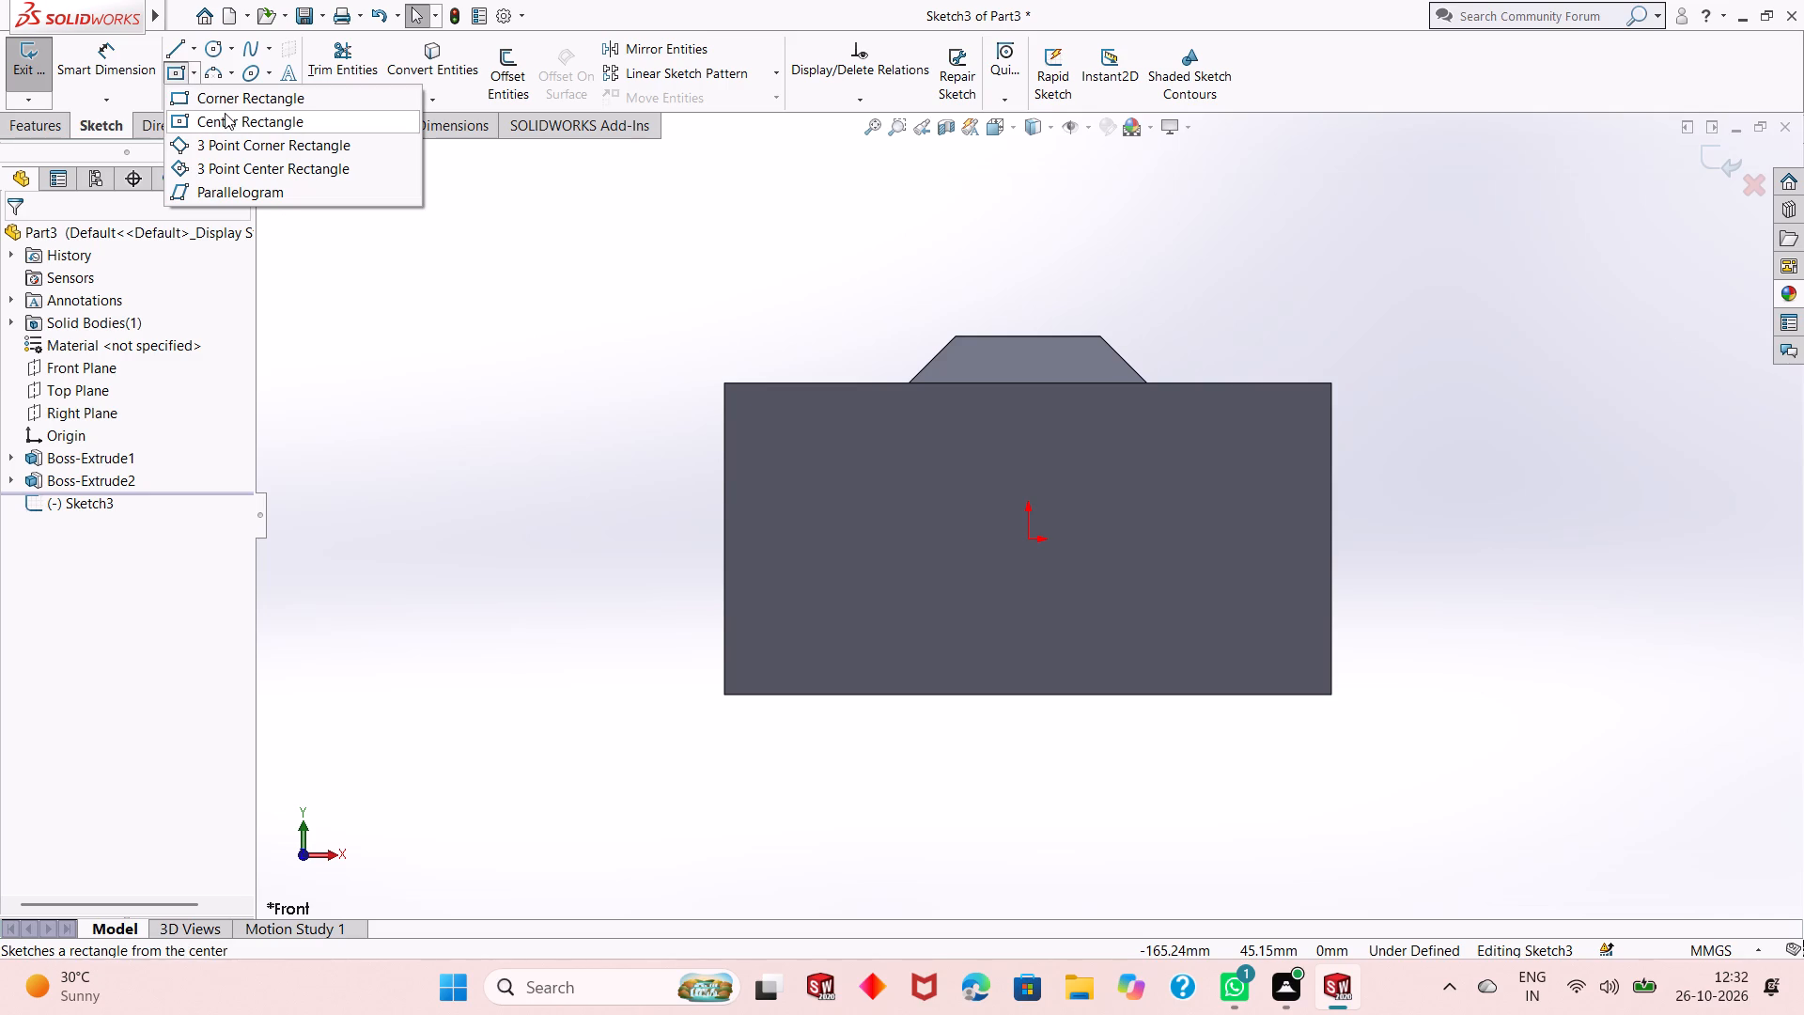
click(225, 102)
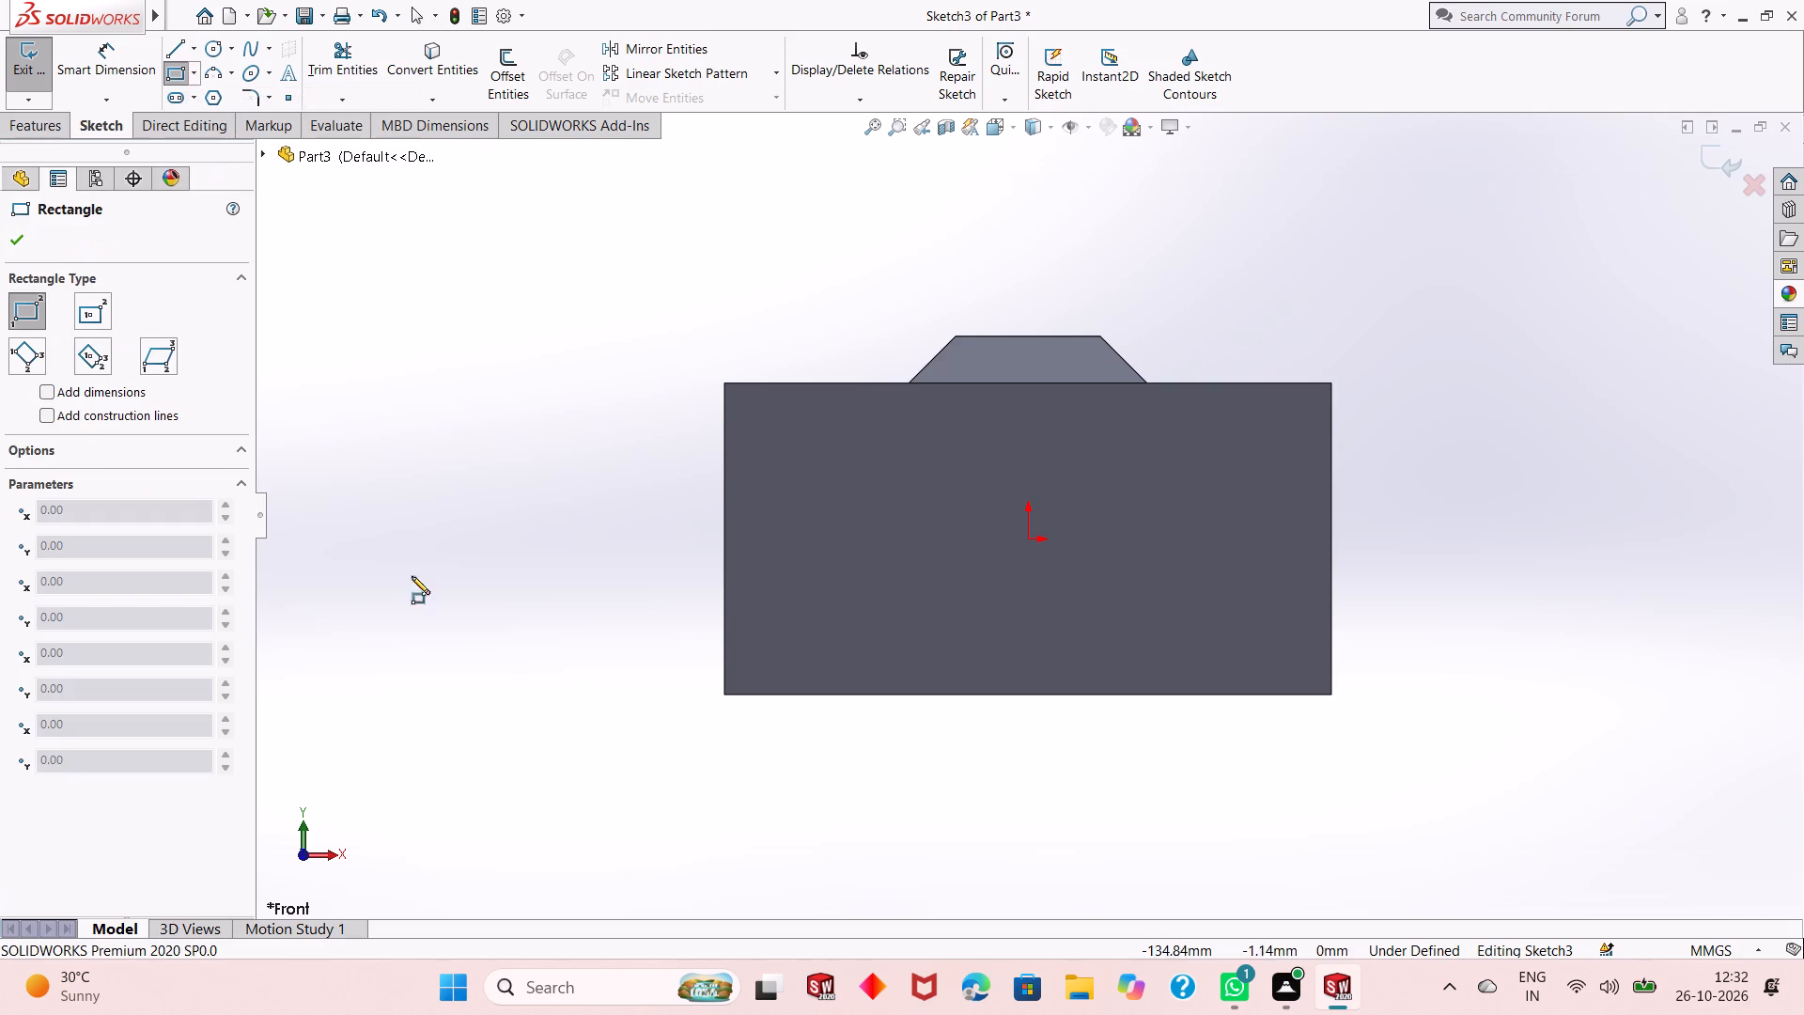
click(809, 695)
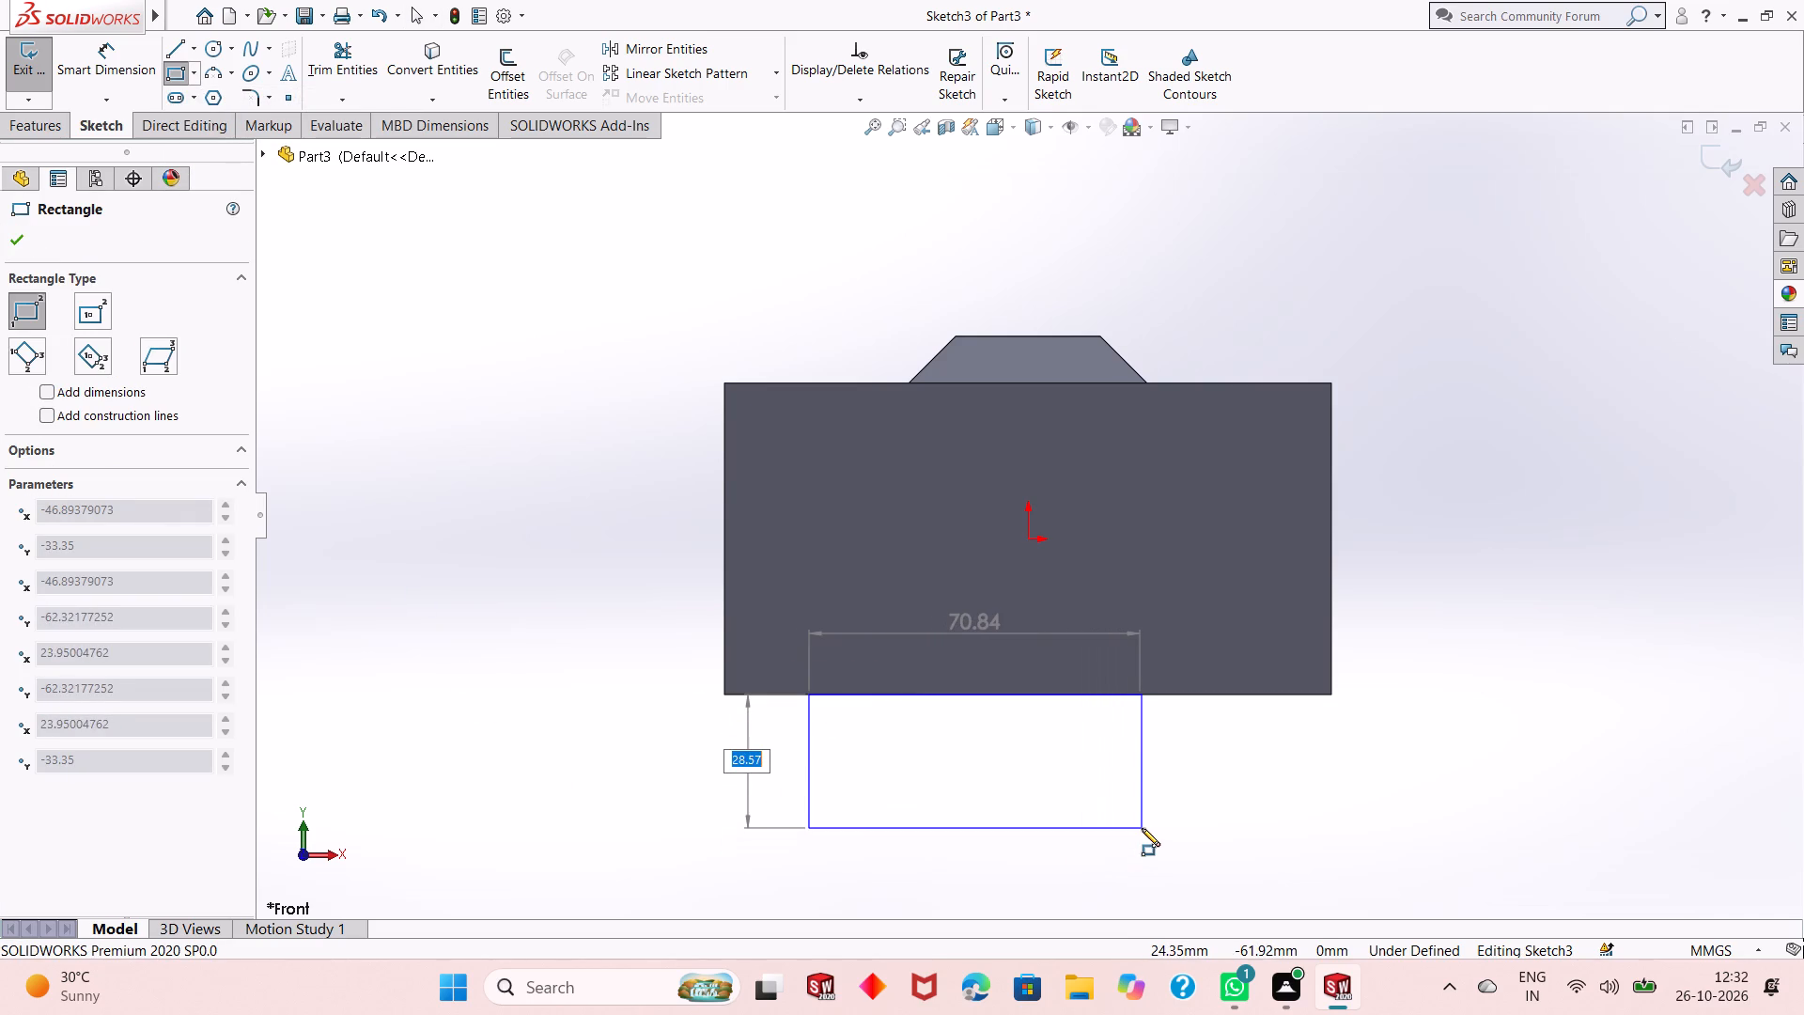
click(1257, 871)
right_click(1423, 351)
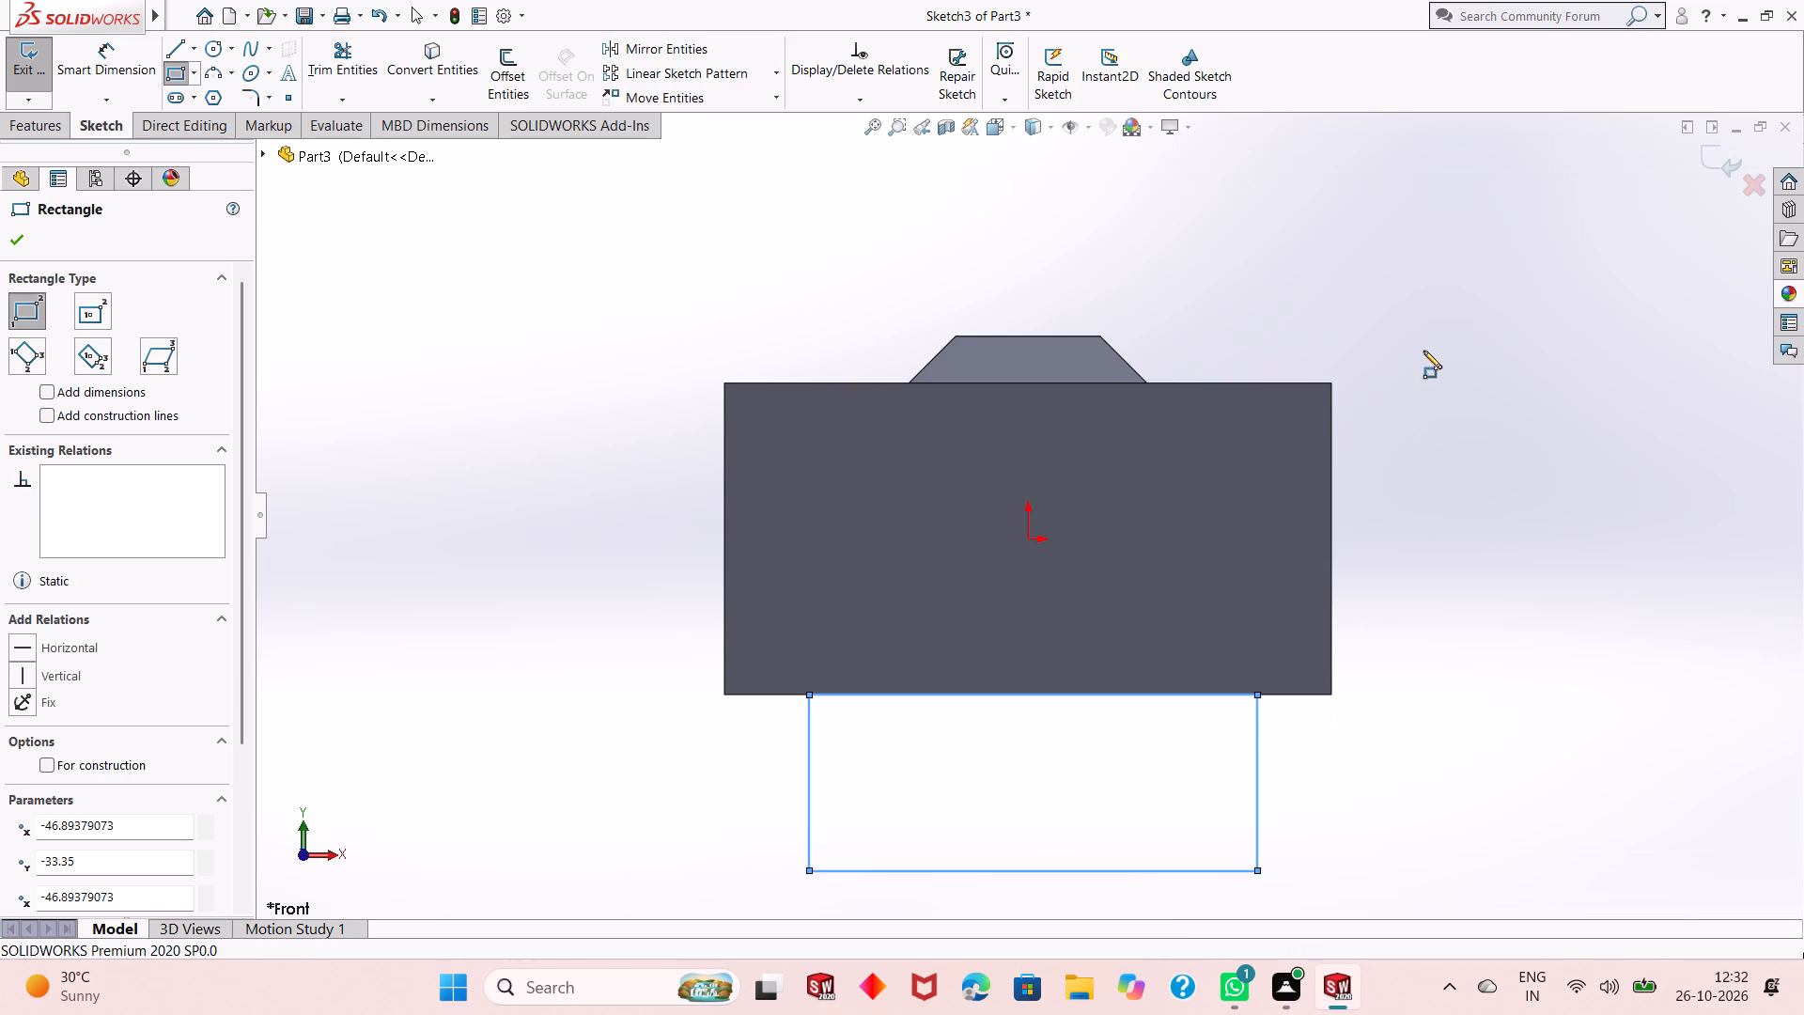
click(1445, 361)
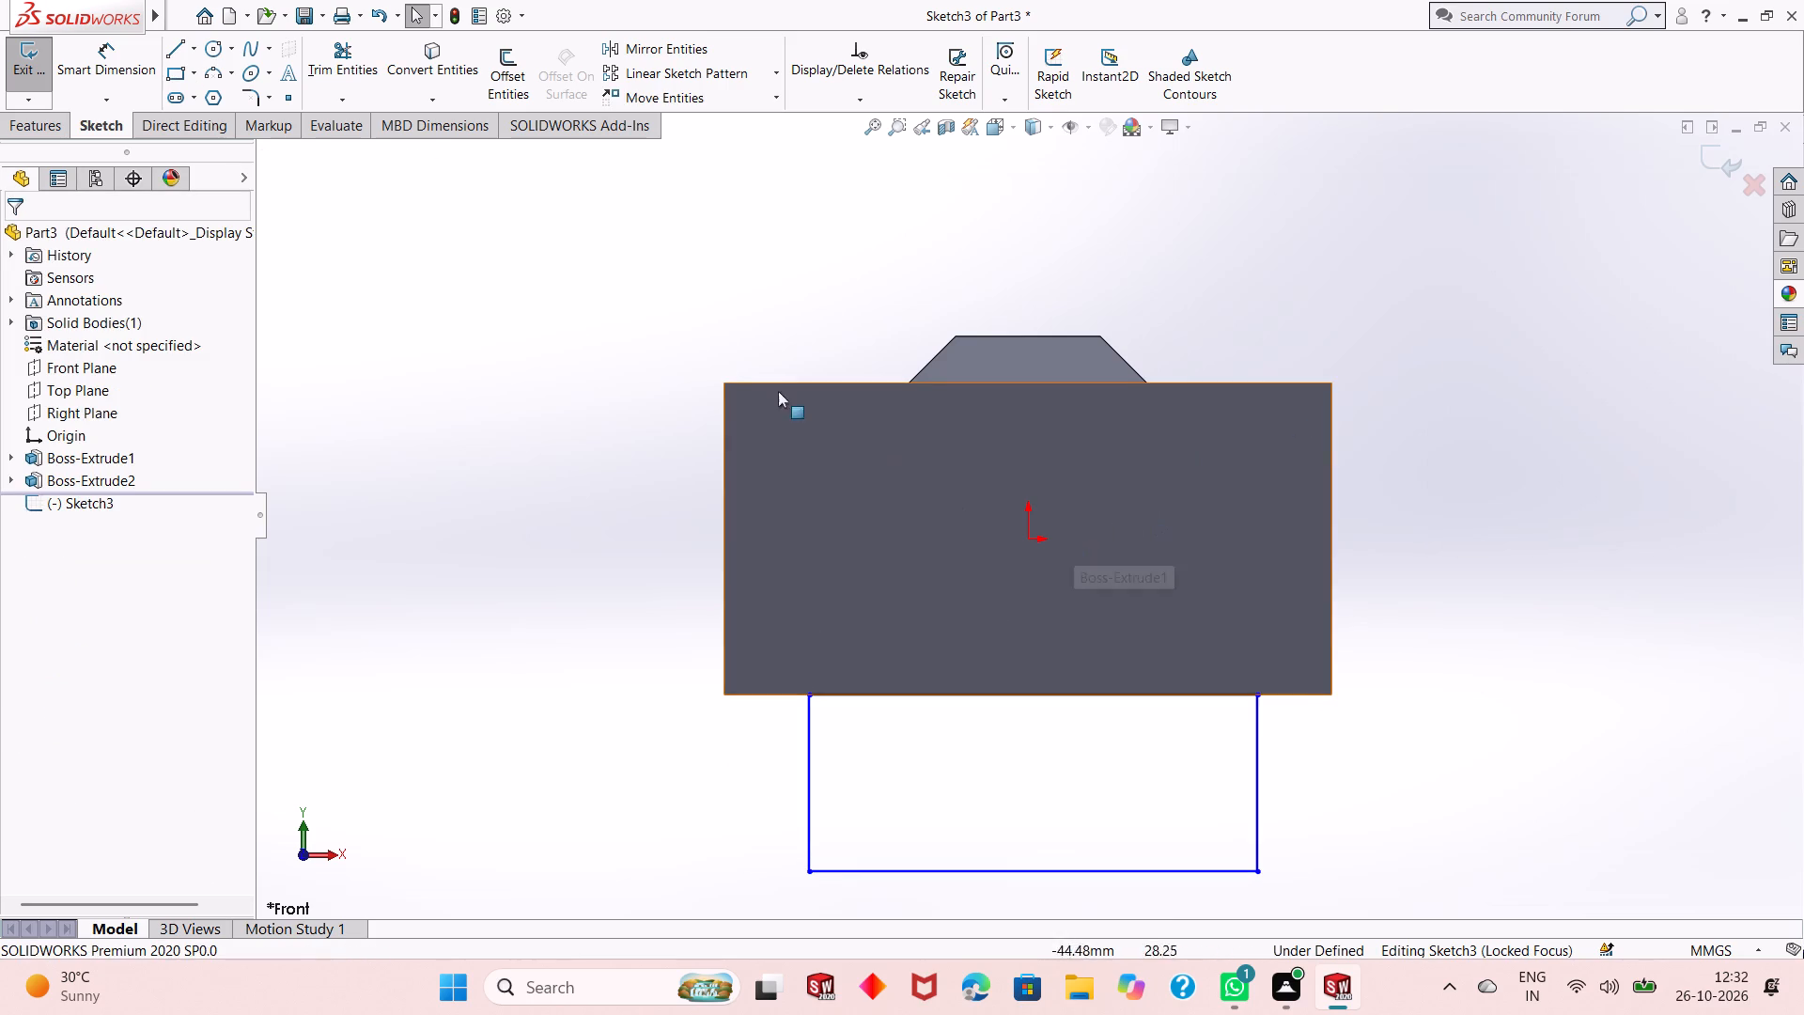
Draw a vertical centerline about 12 mm long straight down from the origin.
click(194, 51)
click(240, 100)
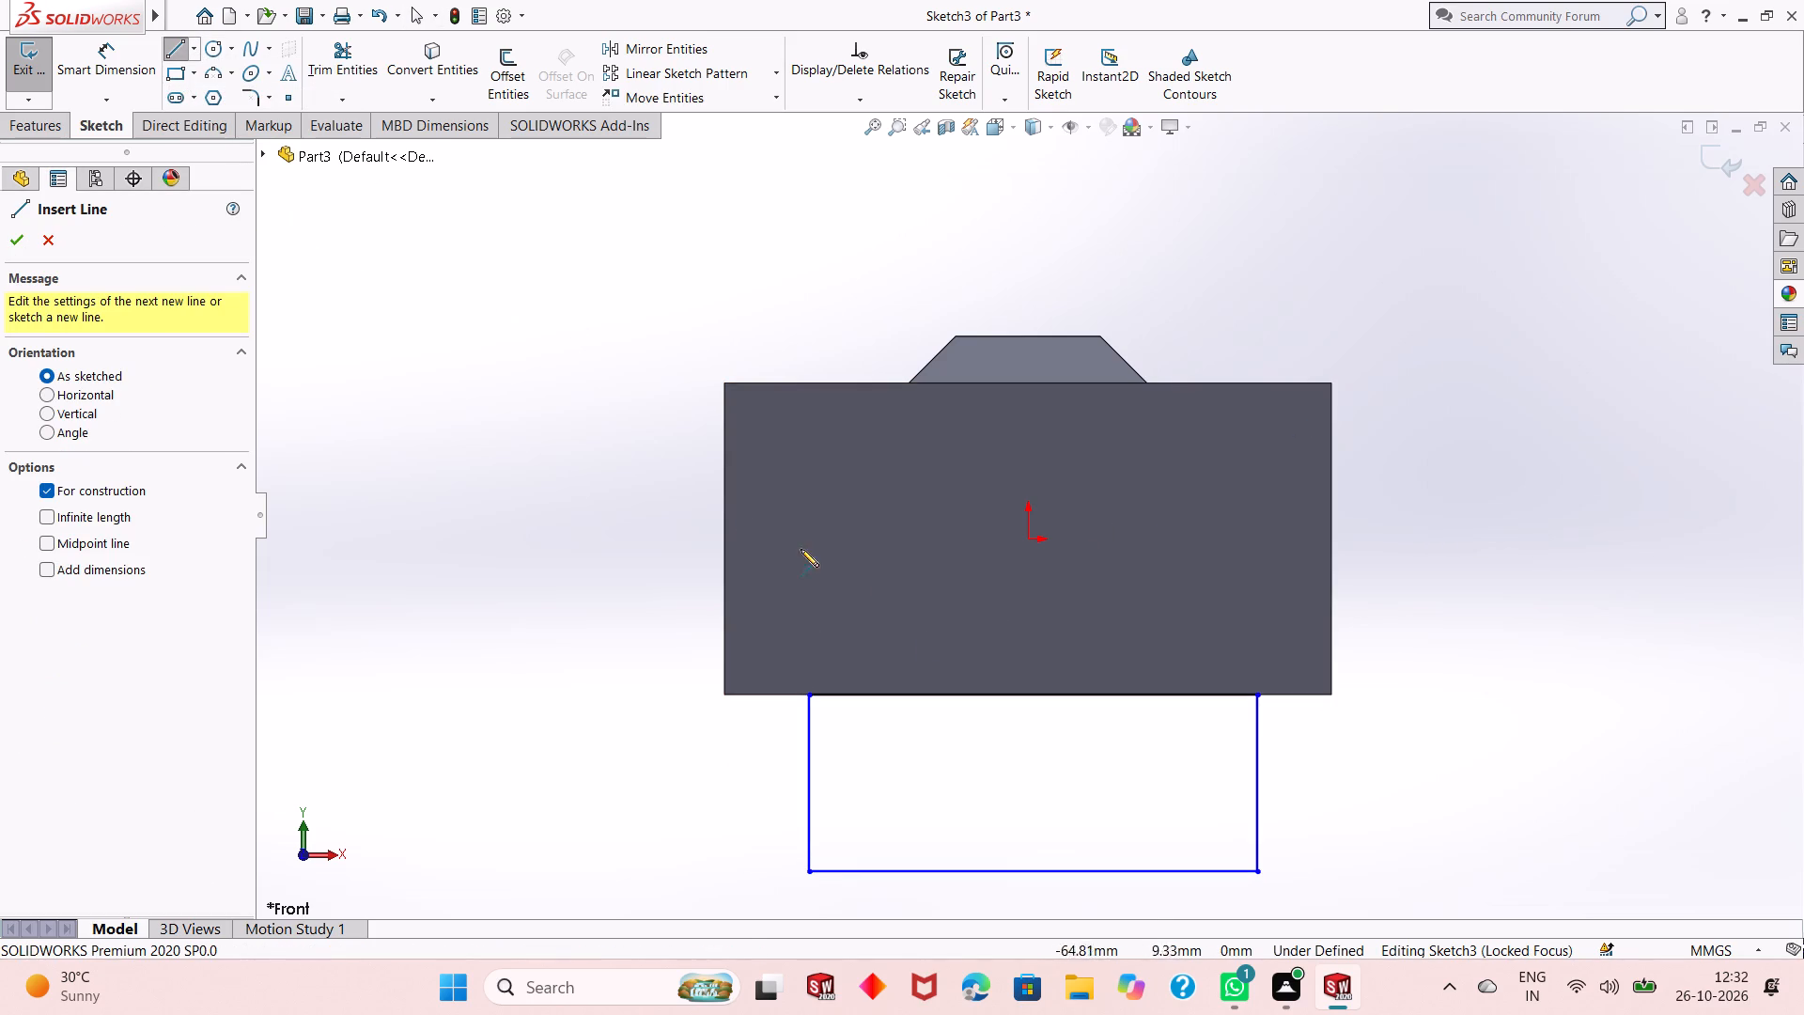
click(1025, 540)
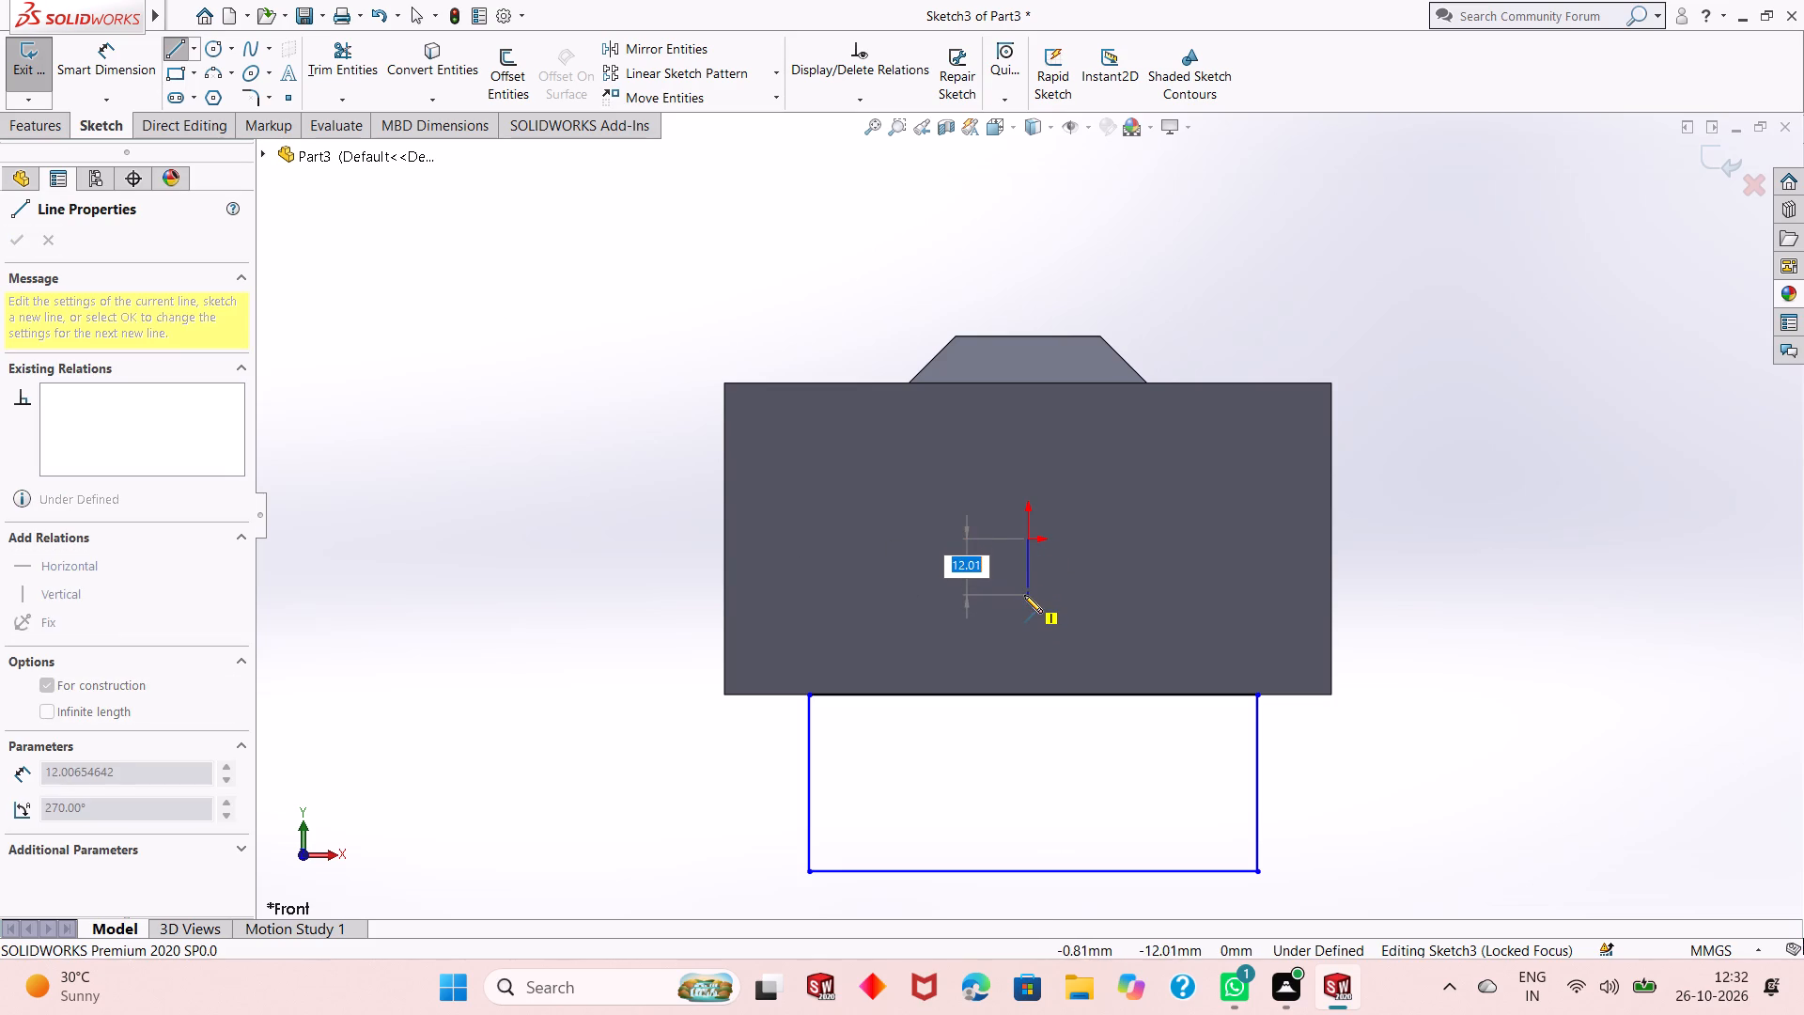
click(1024, 595)
right_click(1024, 595)
click(1030, 601)
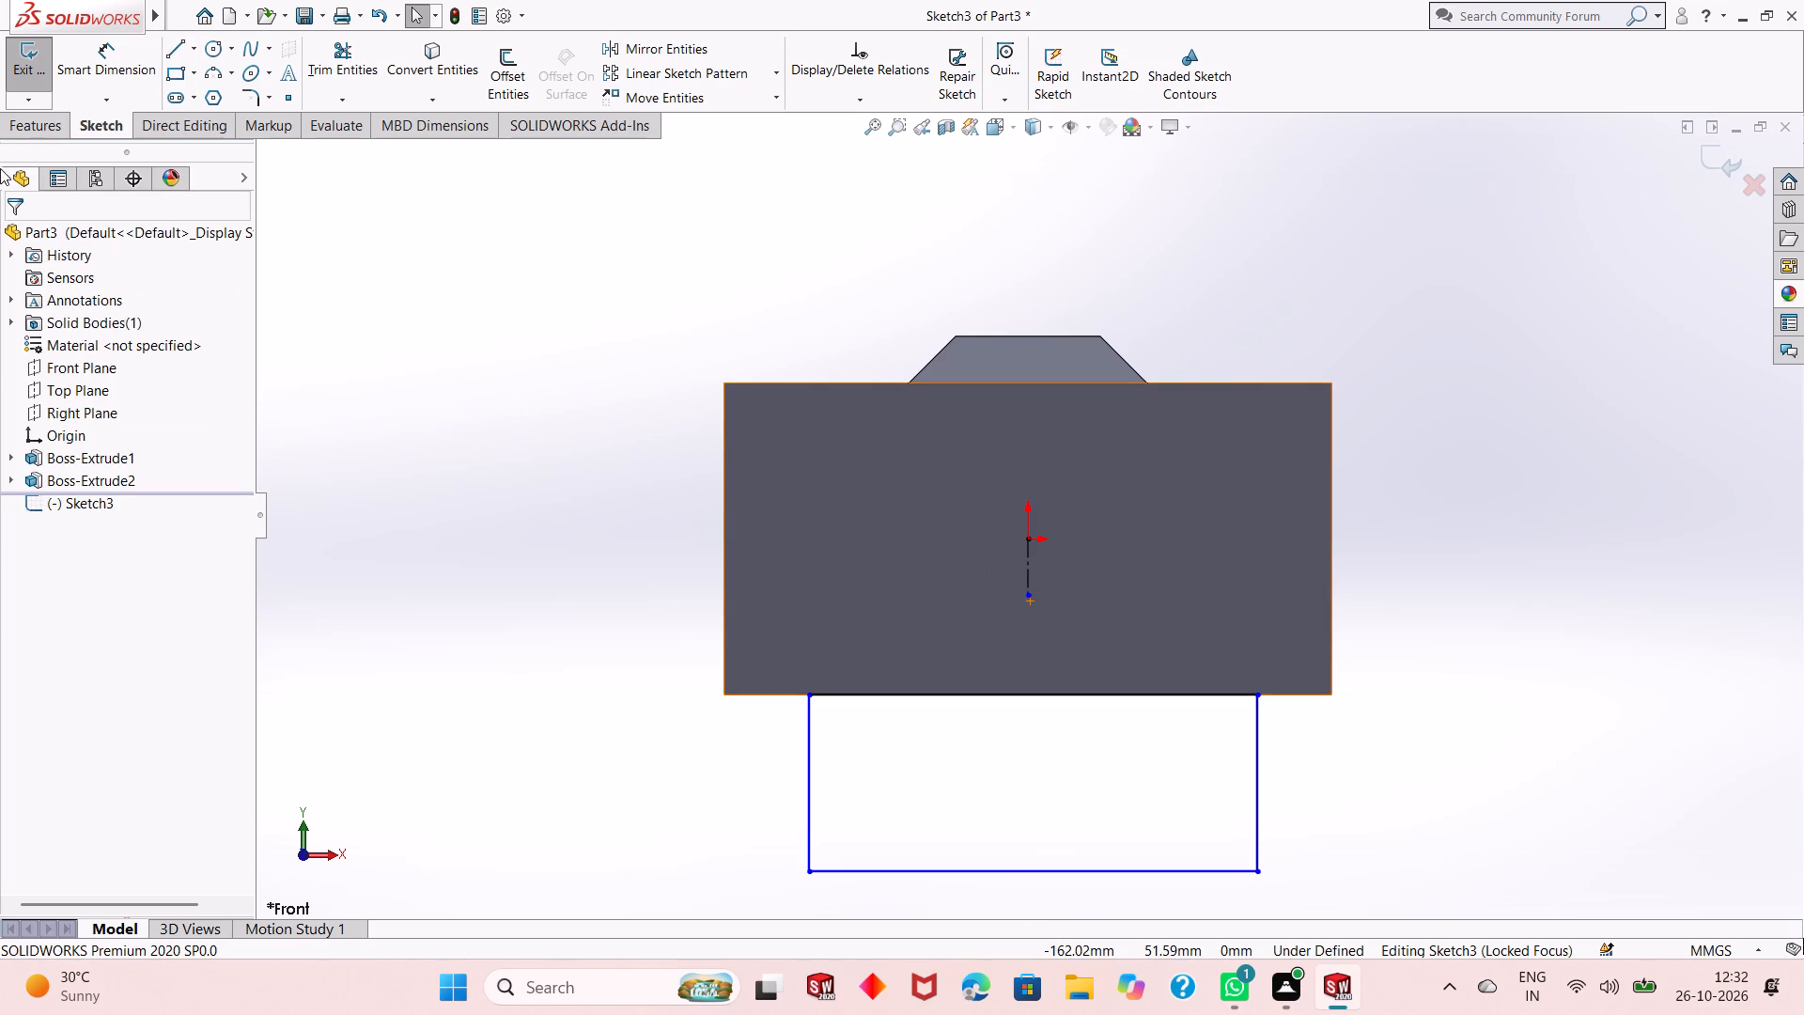
Make the rectangle's two vertical sides symmetric about the centerline.
click(813, 736)
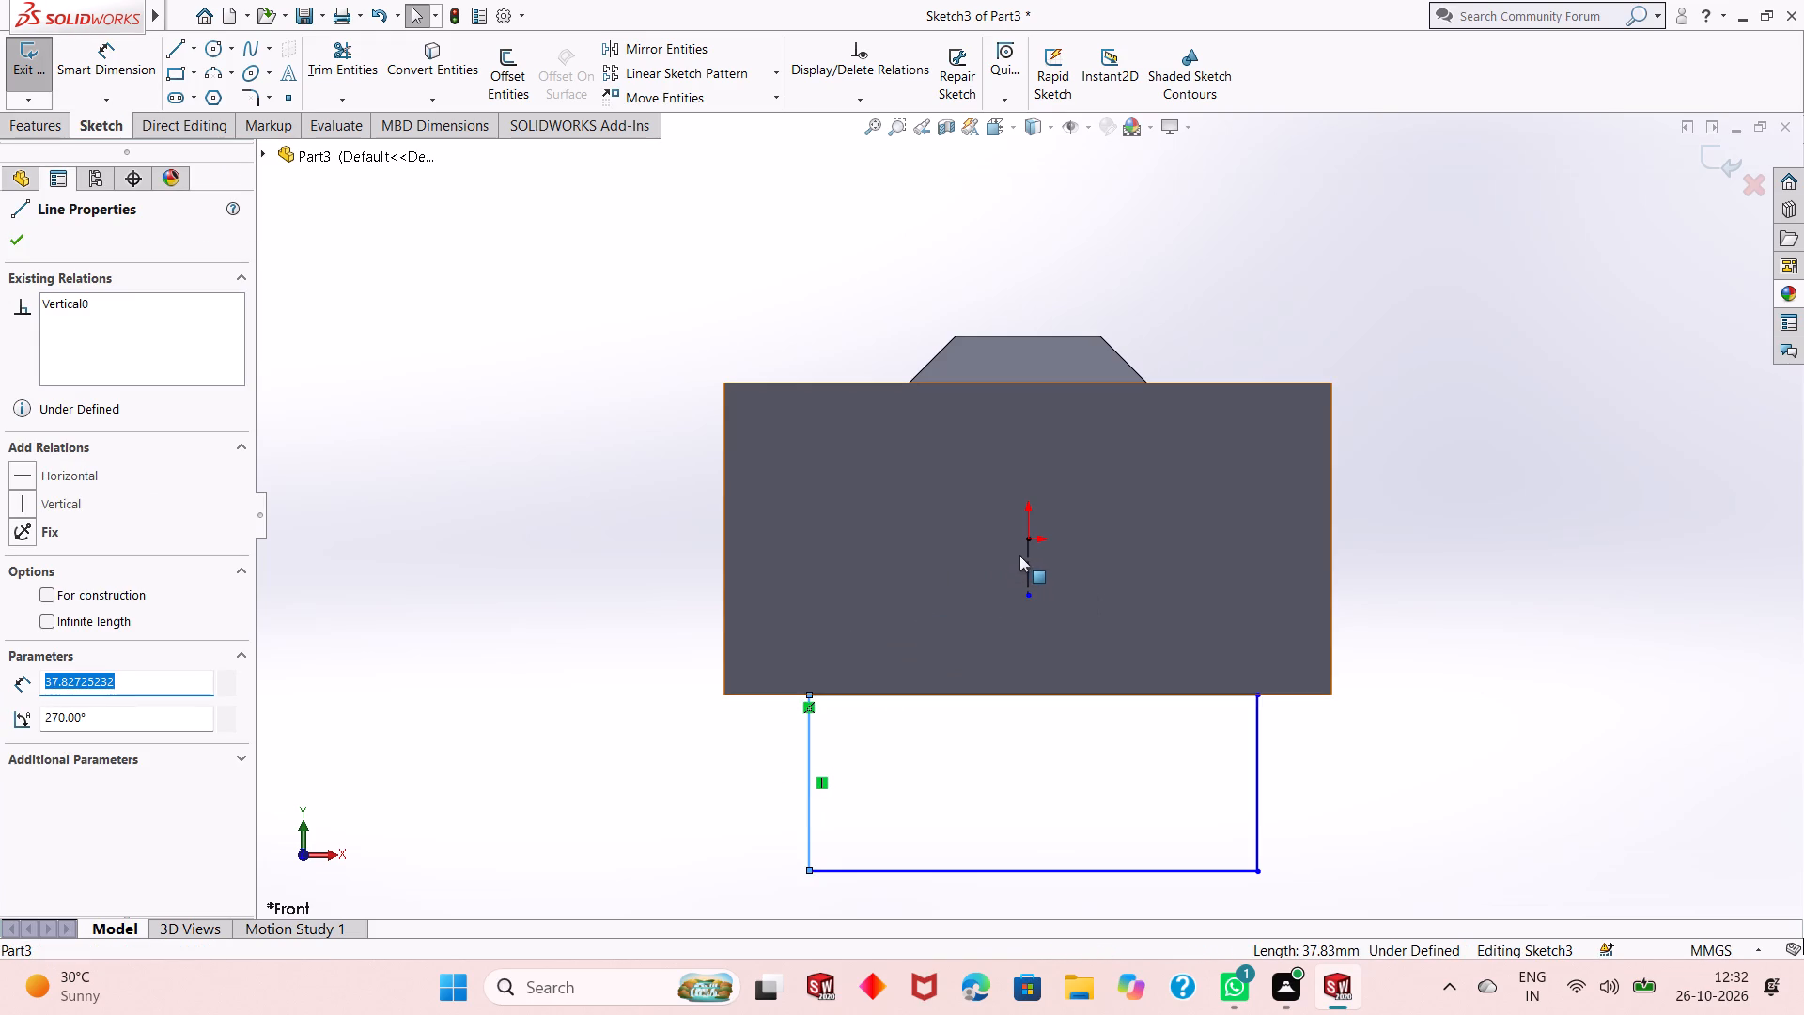
ctrl+click(1029, 581)
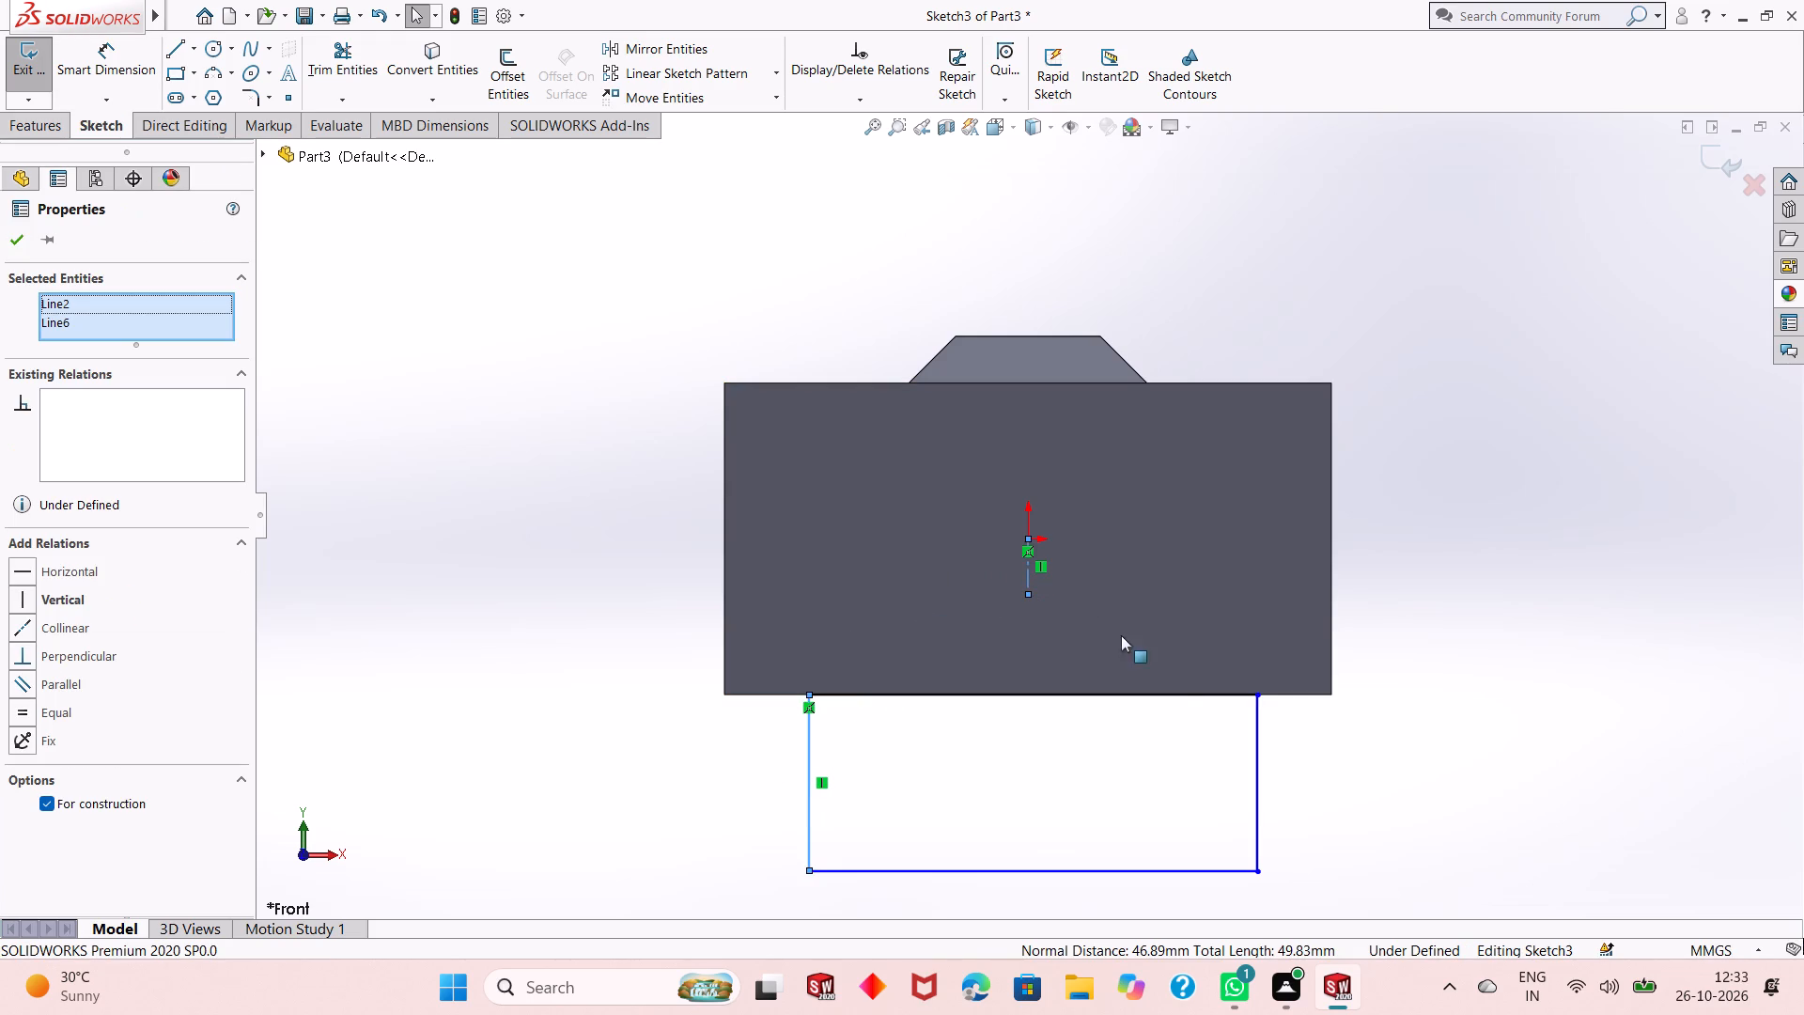
ctrl+click(1252, 732)
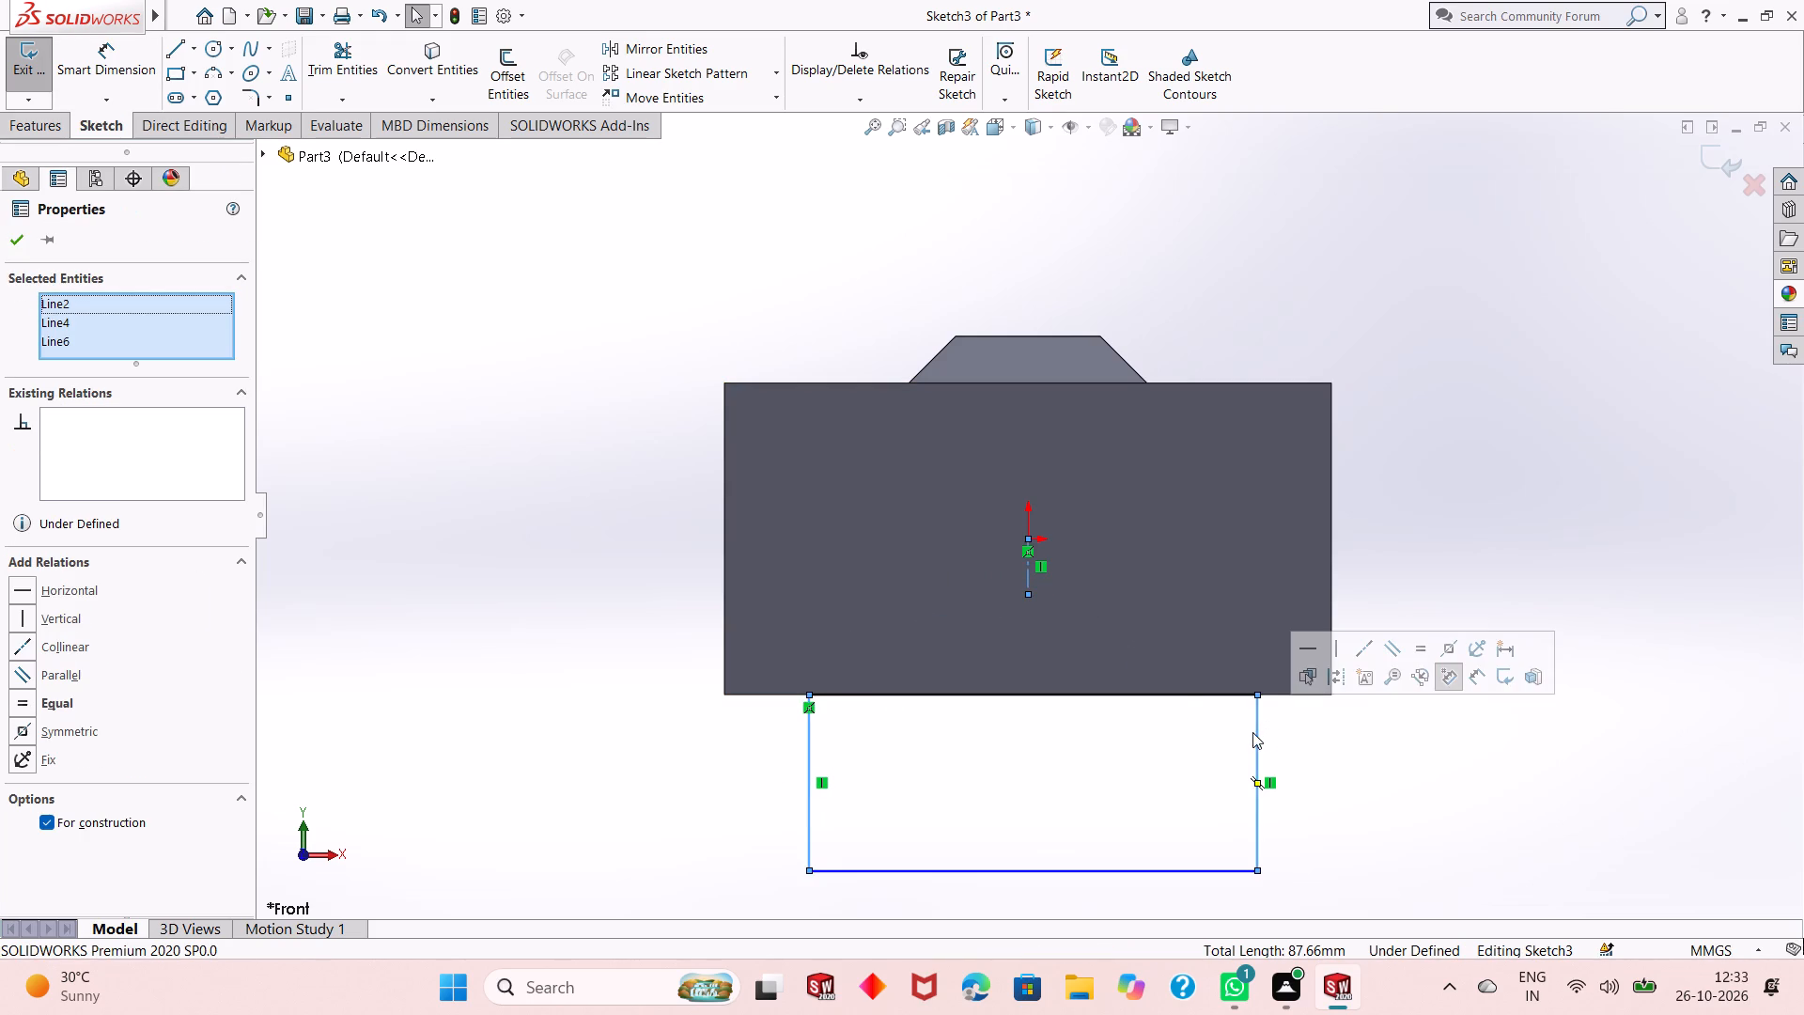
click(1447, 646)
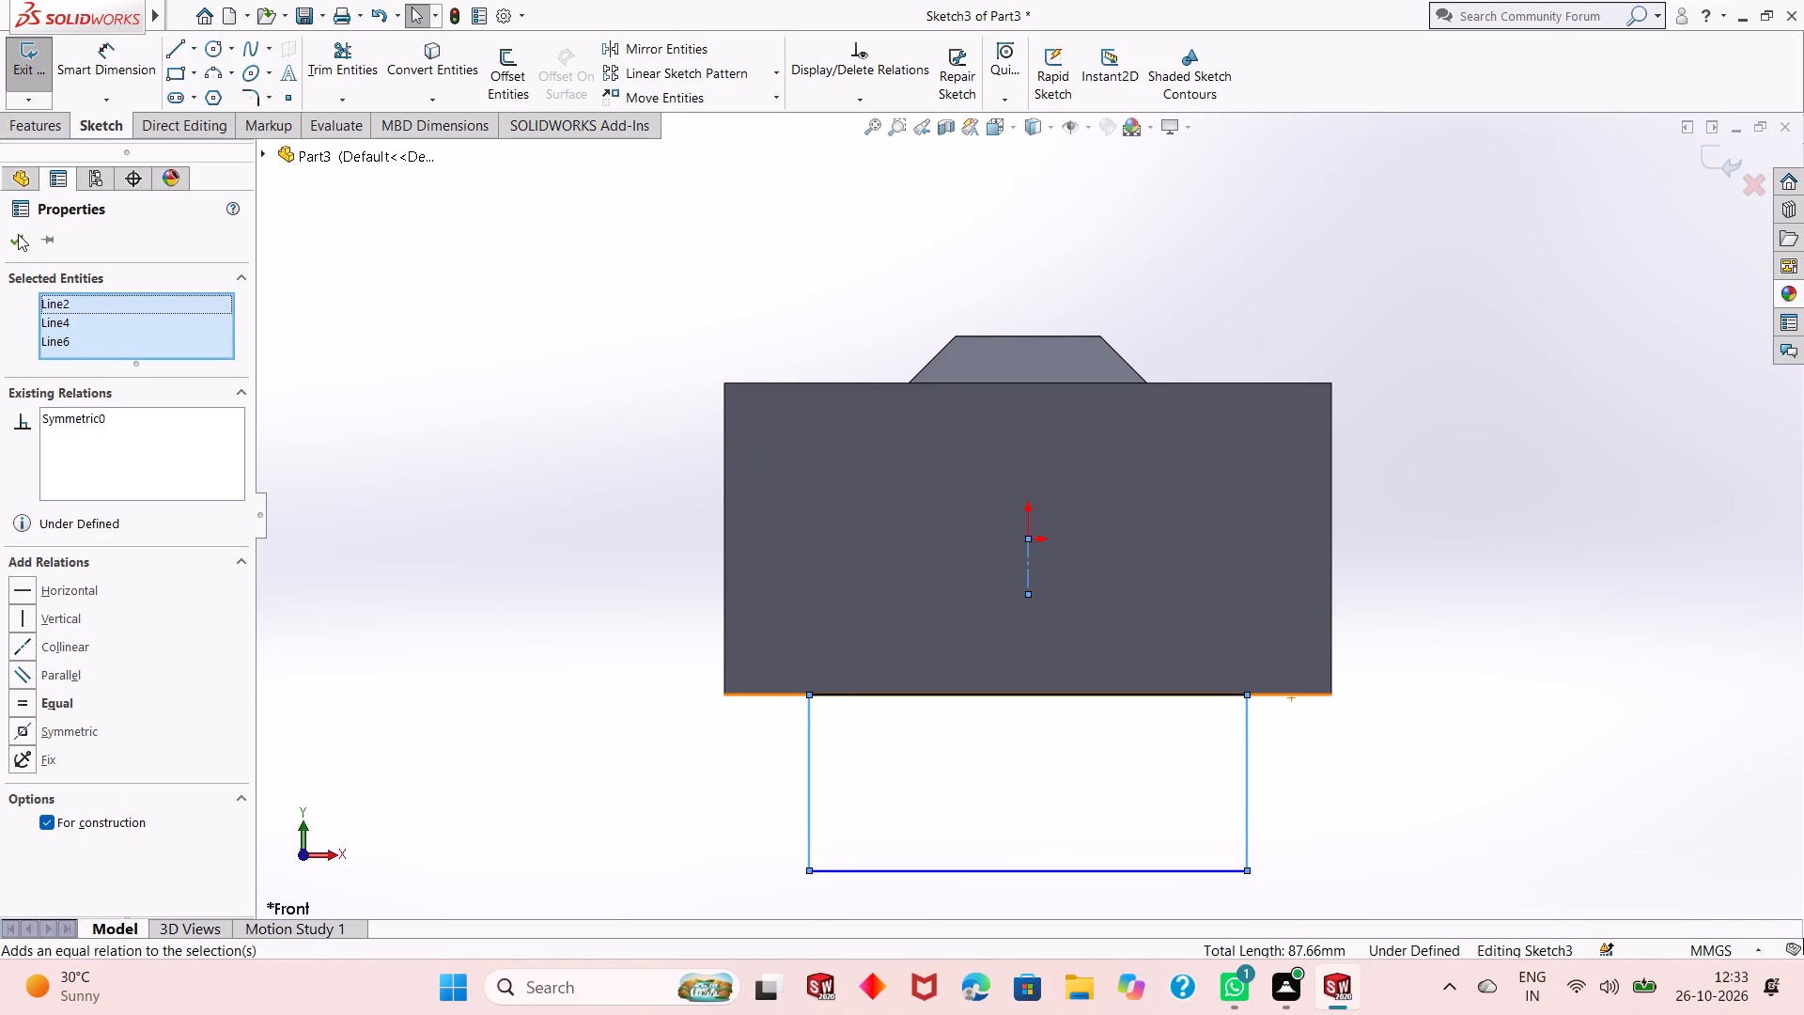
click(16, 234)
Dimension the rectangle's bottom edge with a width of 99.6 mm.
click(86, 47)
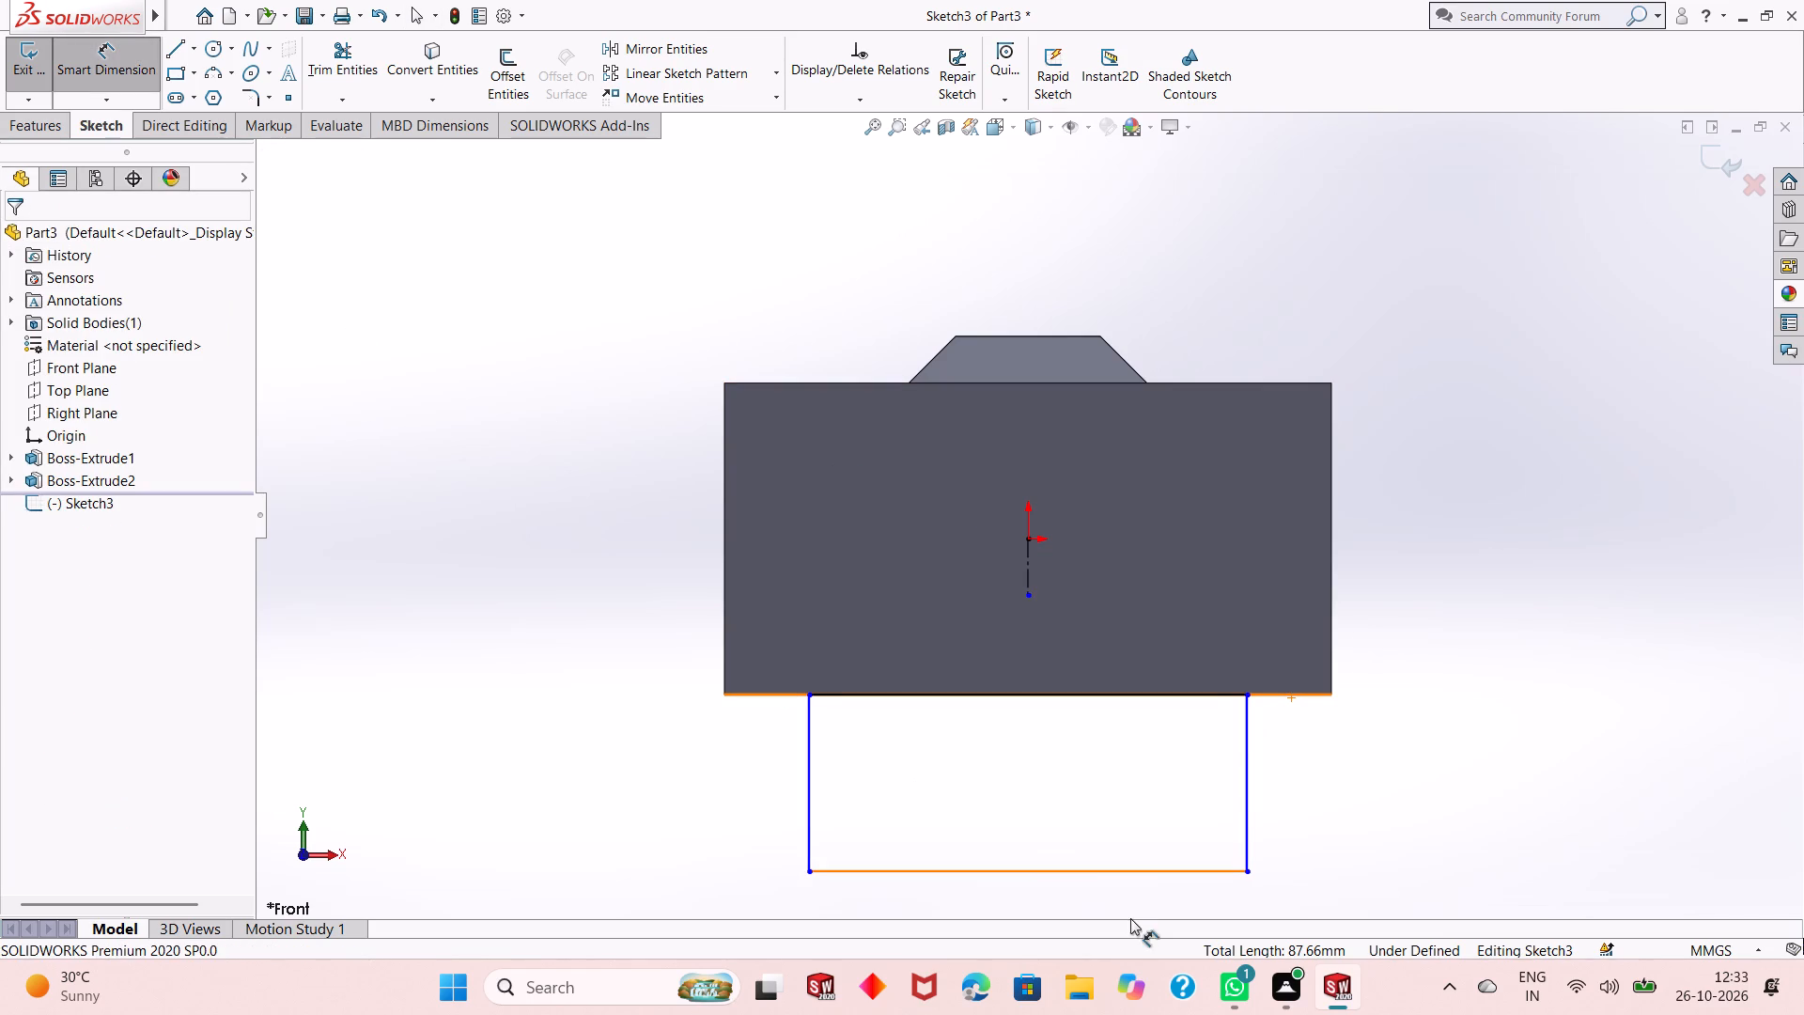
scroll(1019, 755, up, 2)
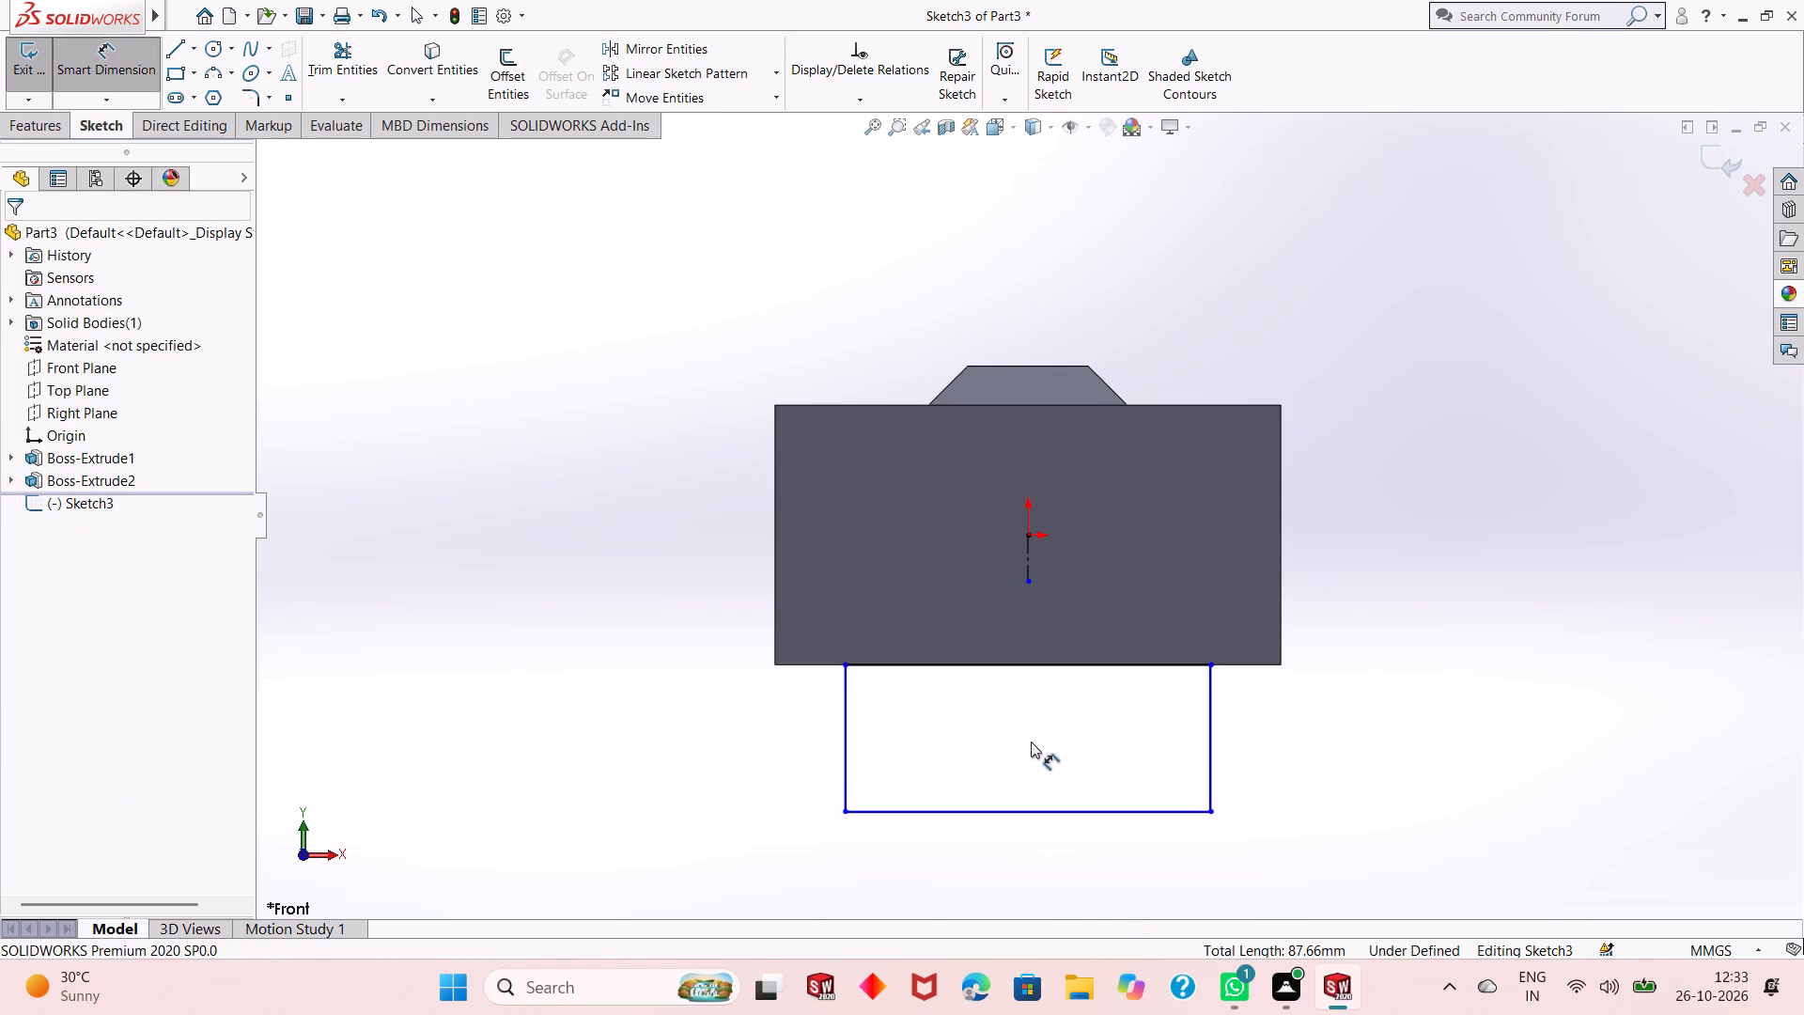
click(1062, 760)
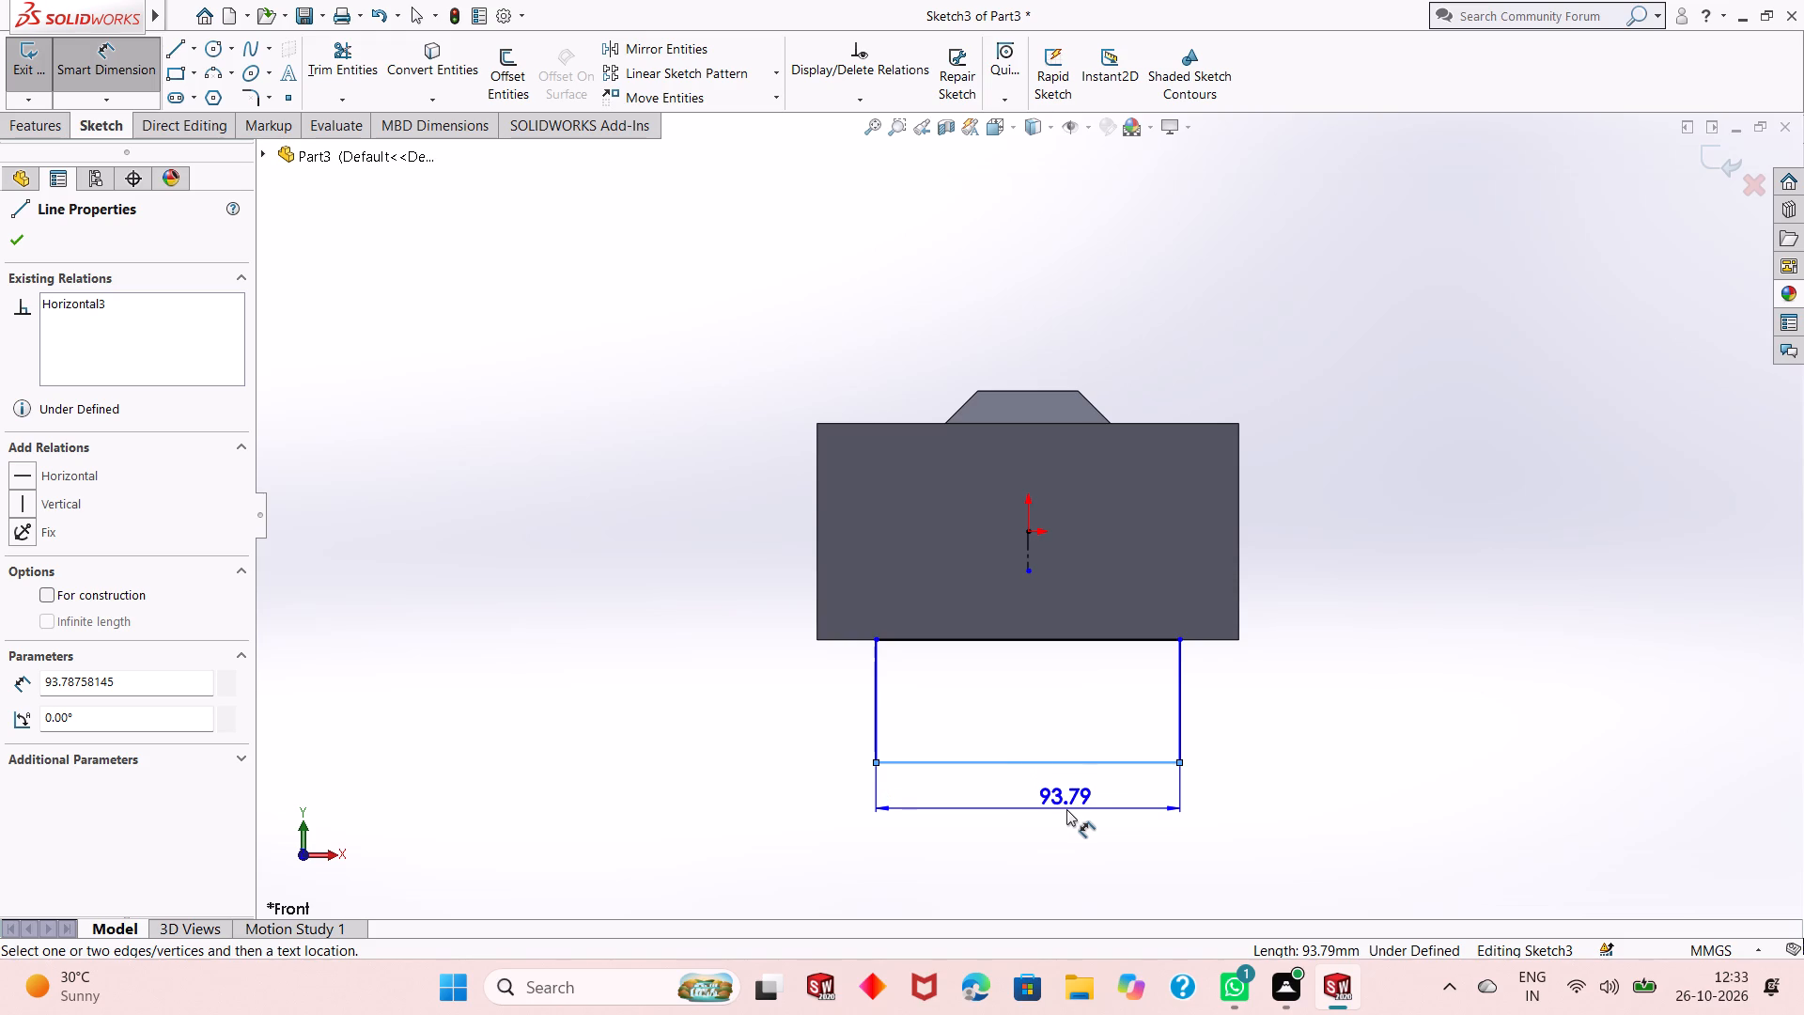
click(1066, 810)
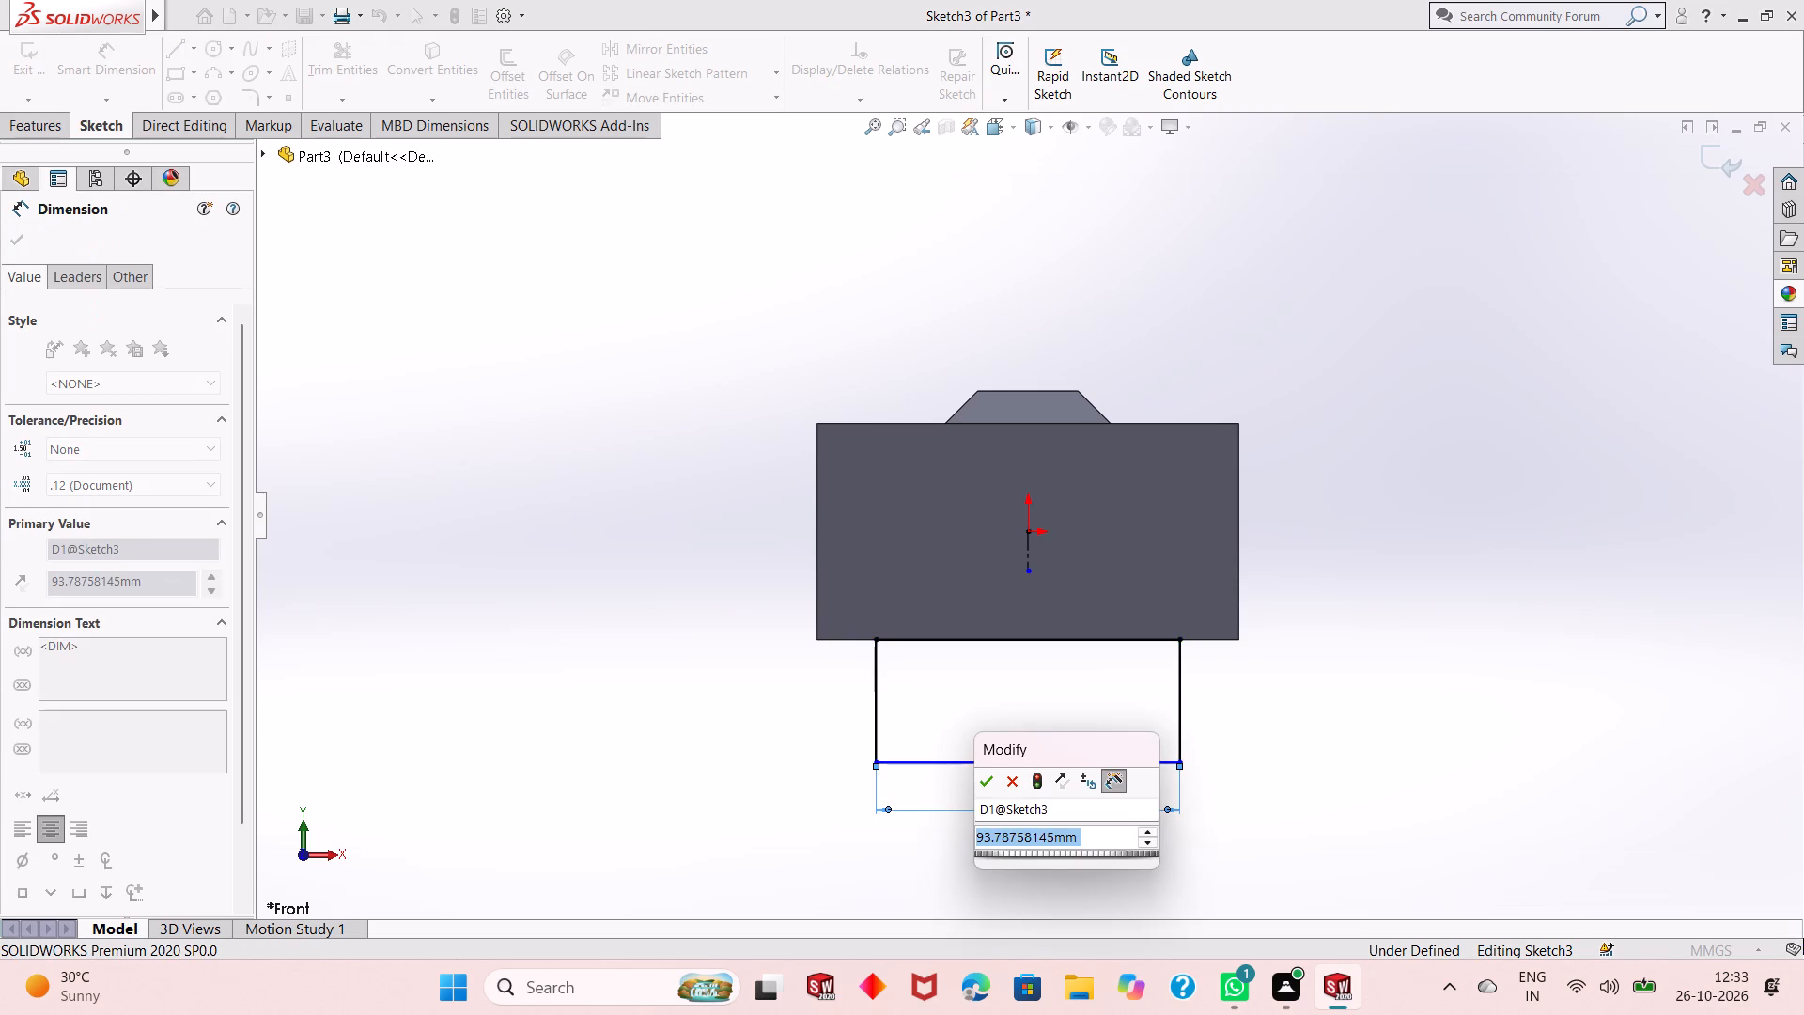
text(99.6)
key(Return)
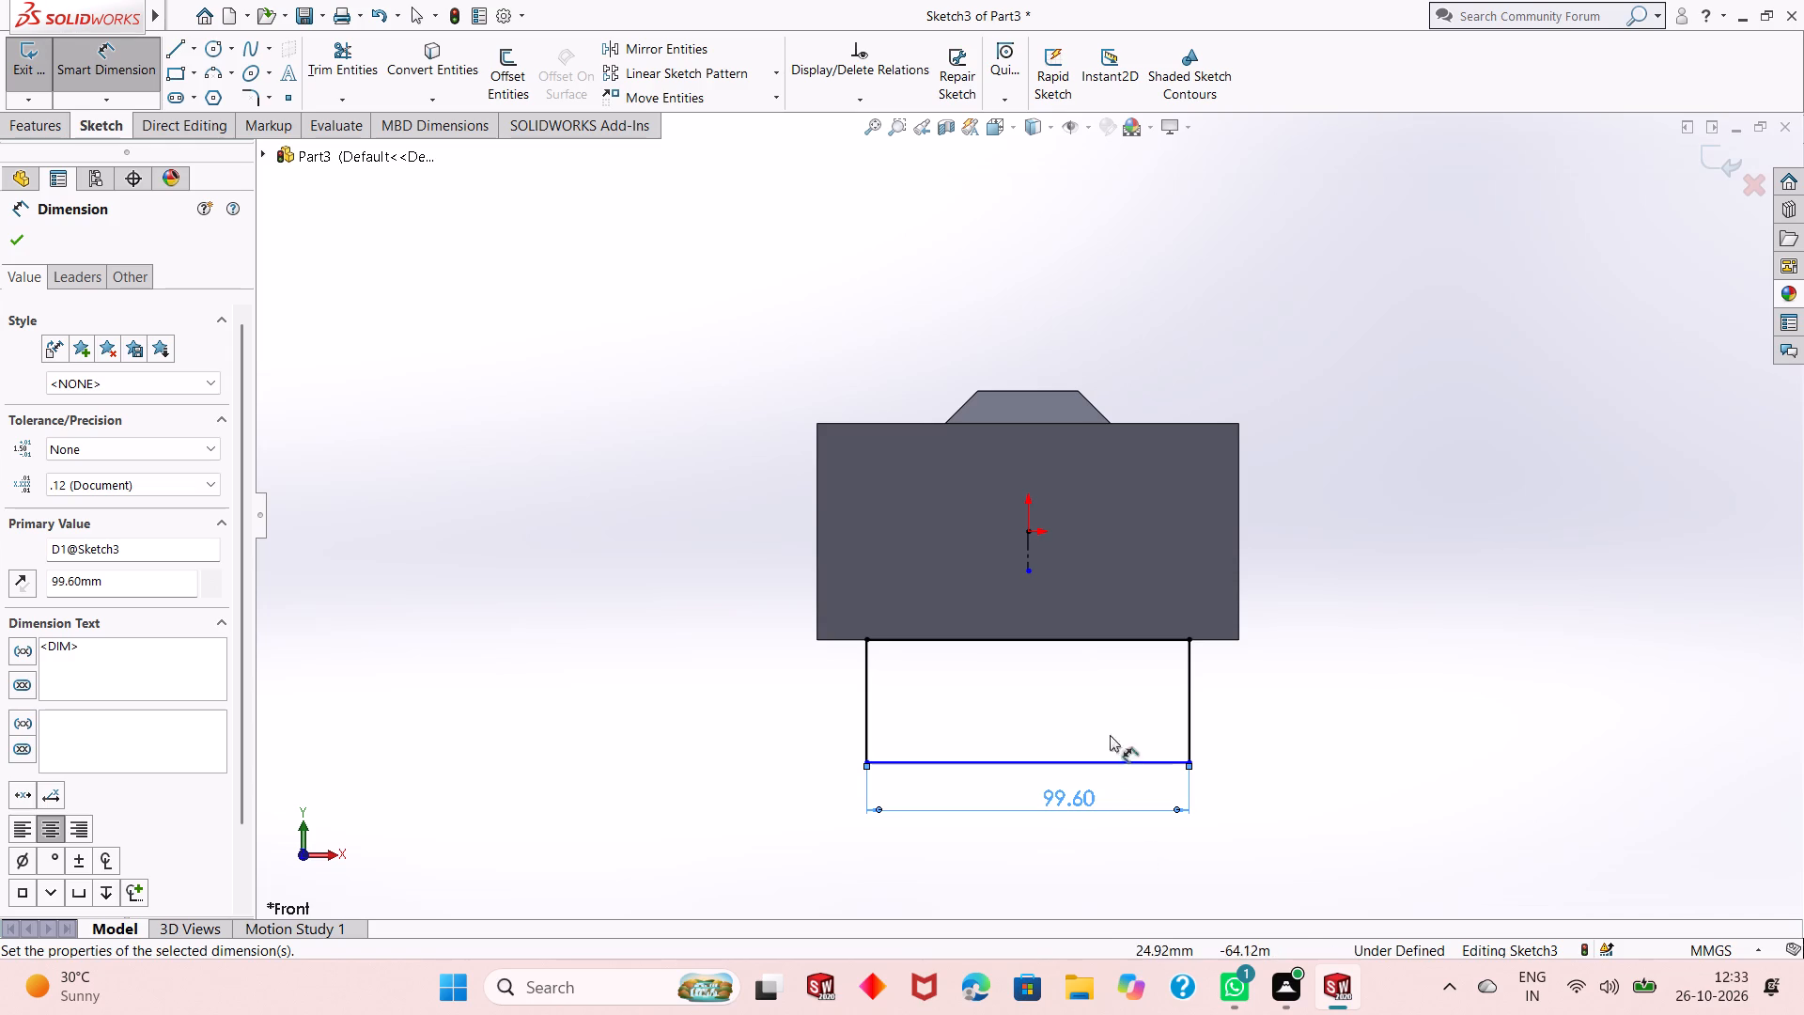
Dimension the rectangle's vertical side with a height of 133.4/2 mm.
click(1190, 686)
click(1452, 652)
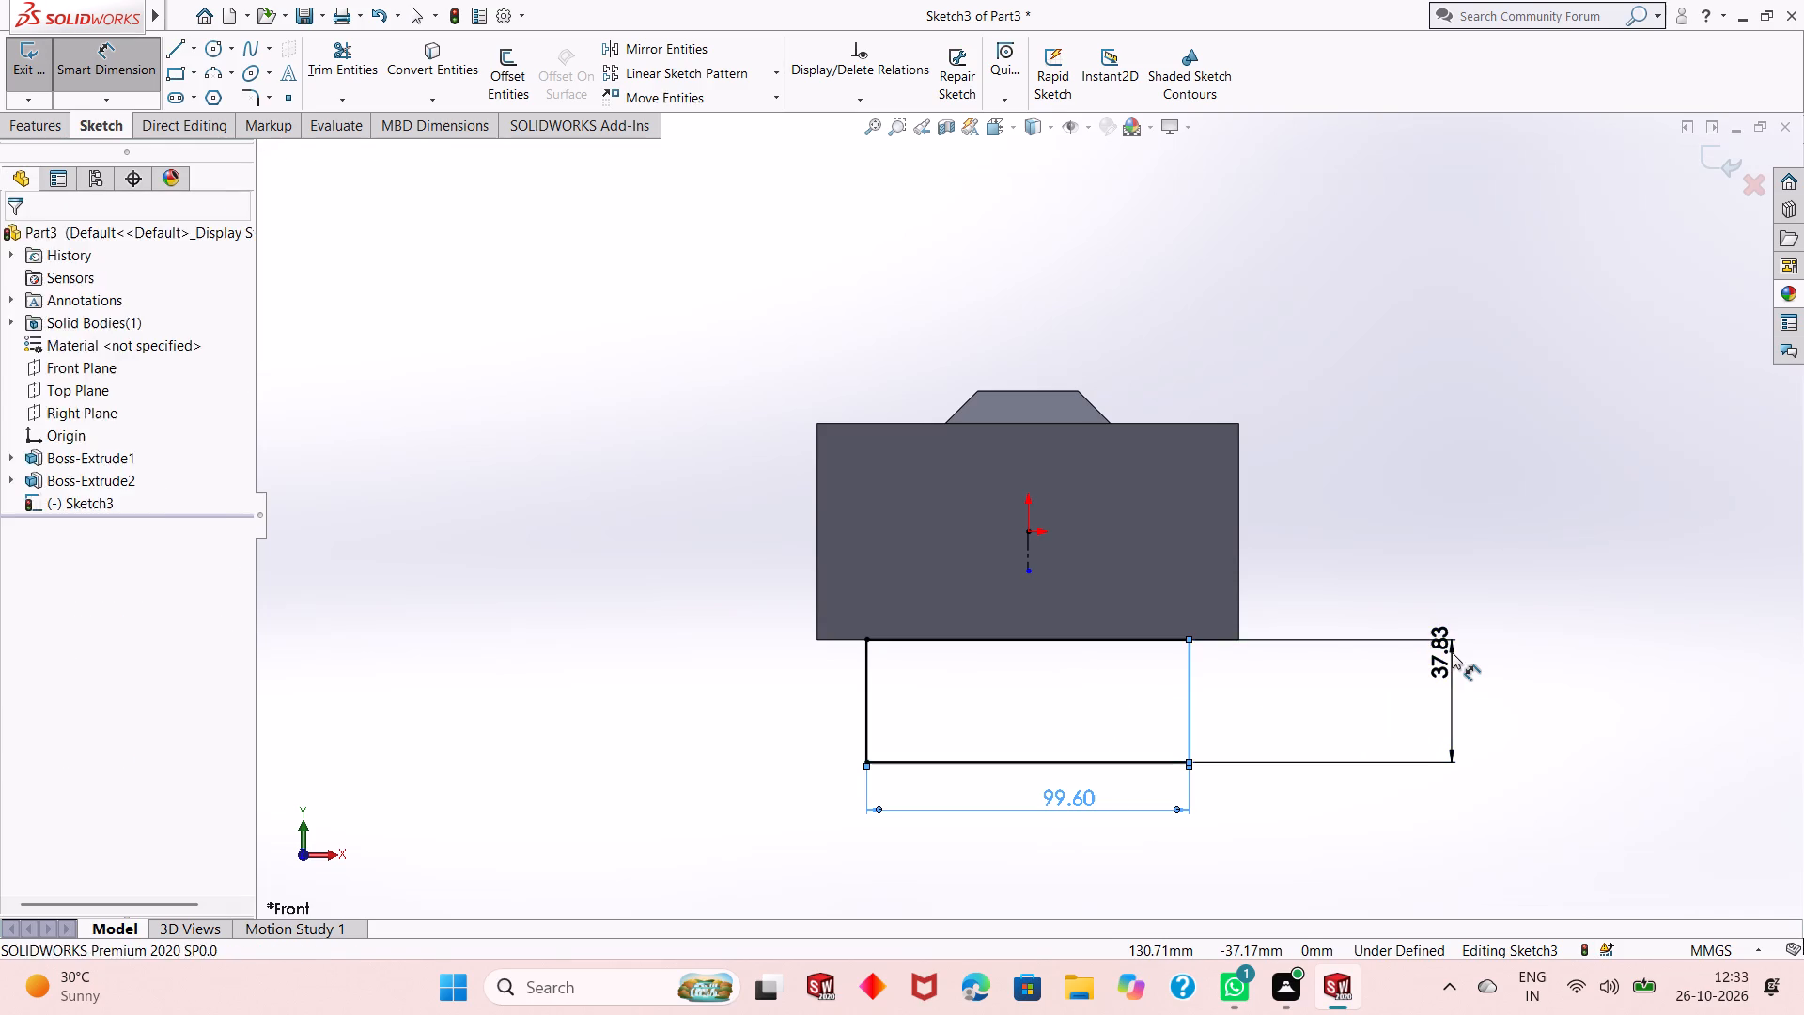
text(133.4/2)
key(Return)
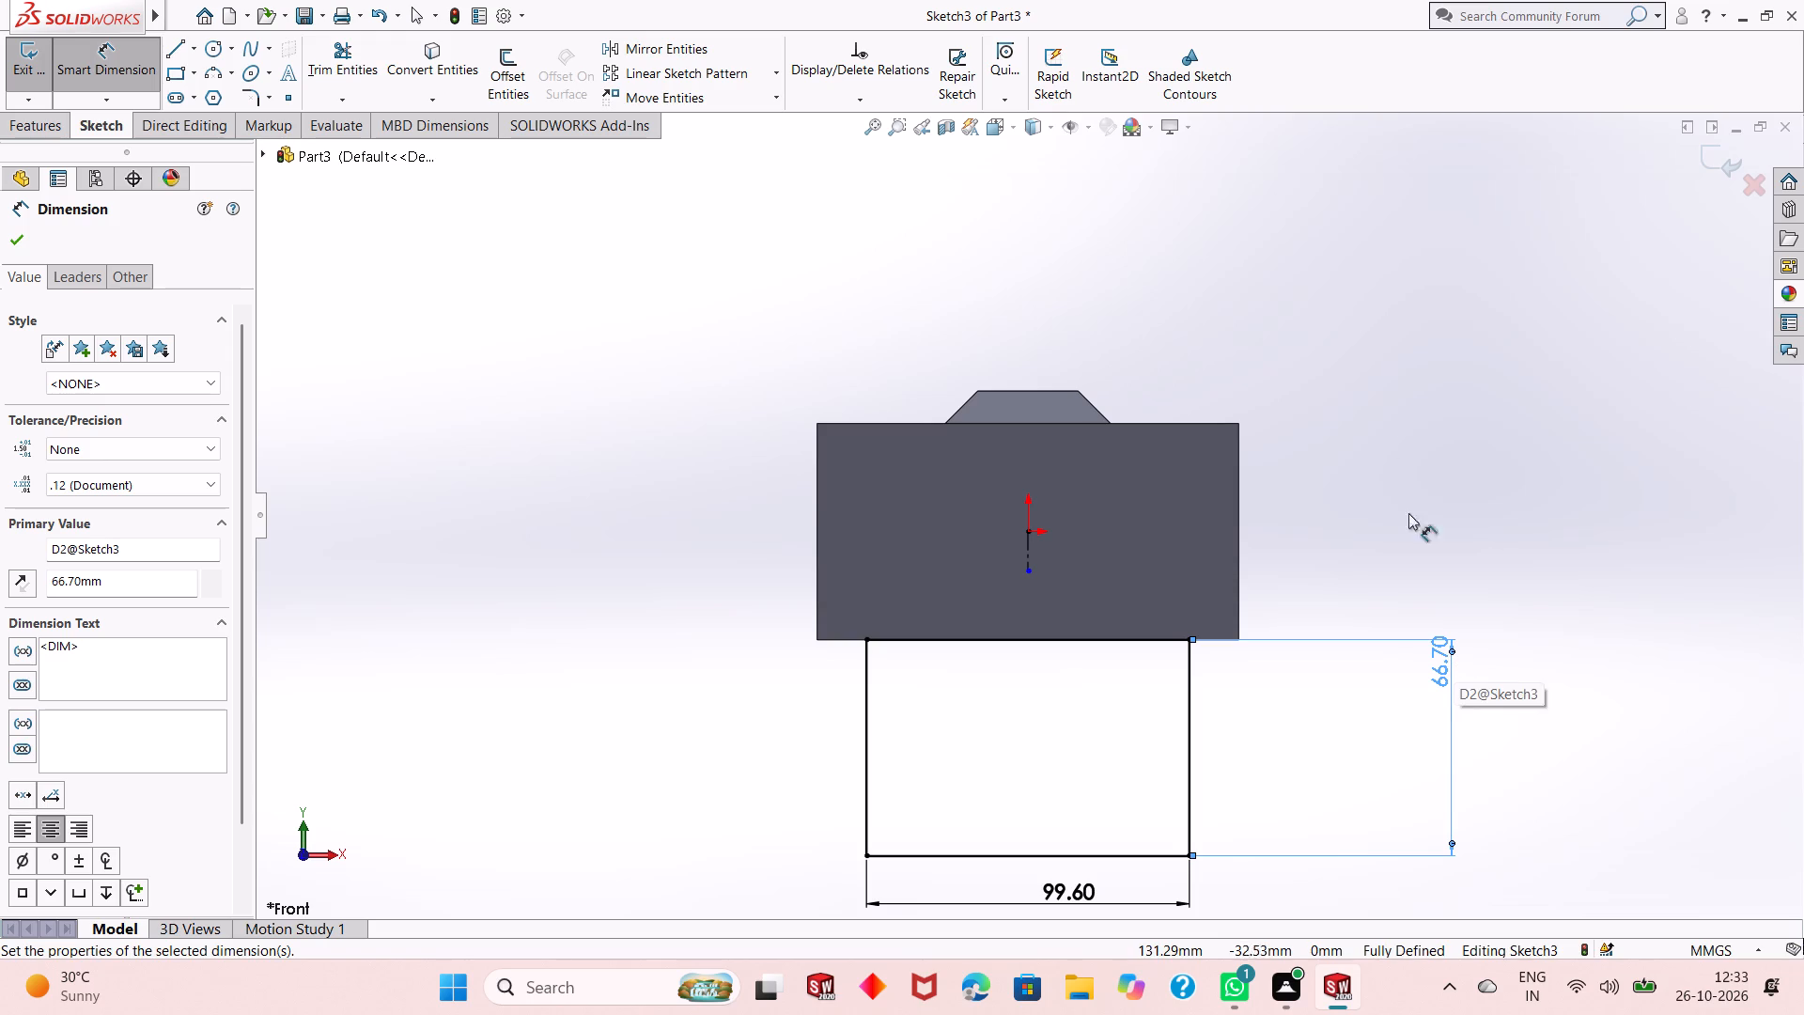
right_click(1415, 371)
click(1449, 436)
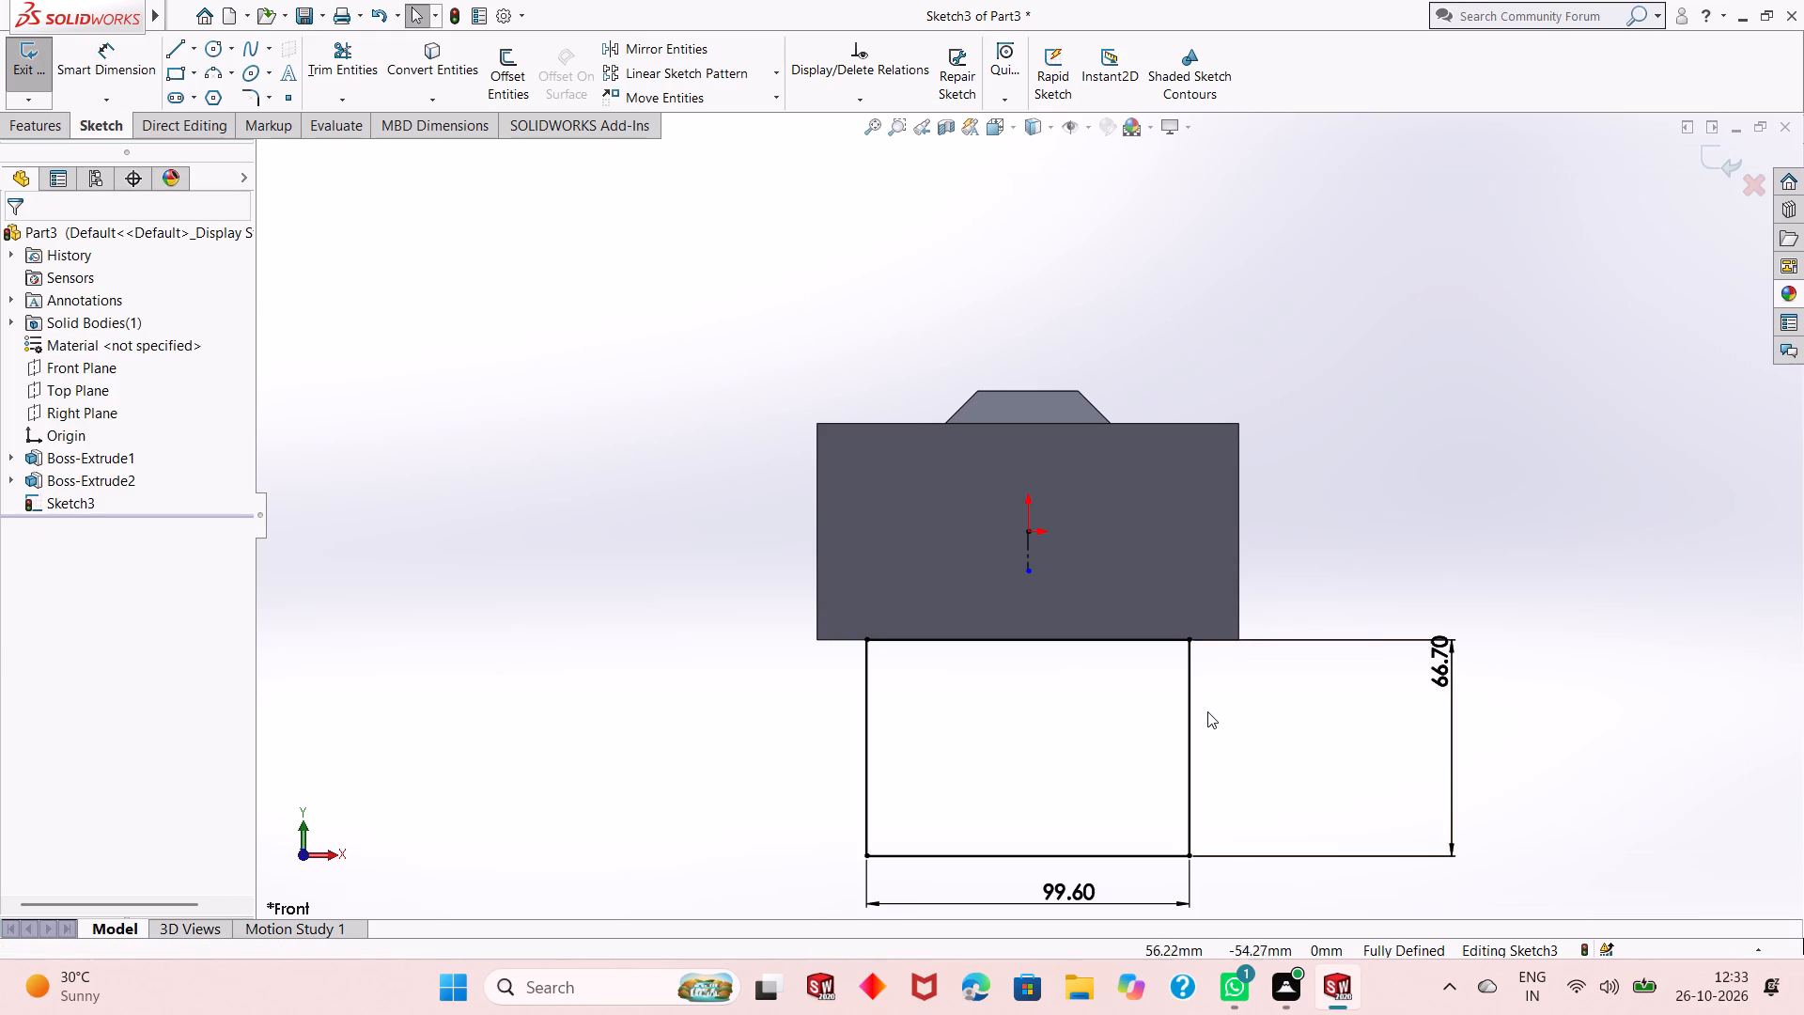
Extrude the 99.6 x 66.7 mm rectangle as a mid-plane boss with a total depth of 63 mm.
scroll(1207, 713, up, 2)
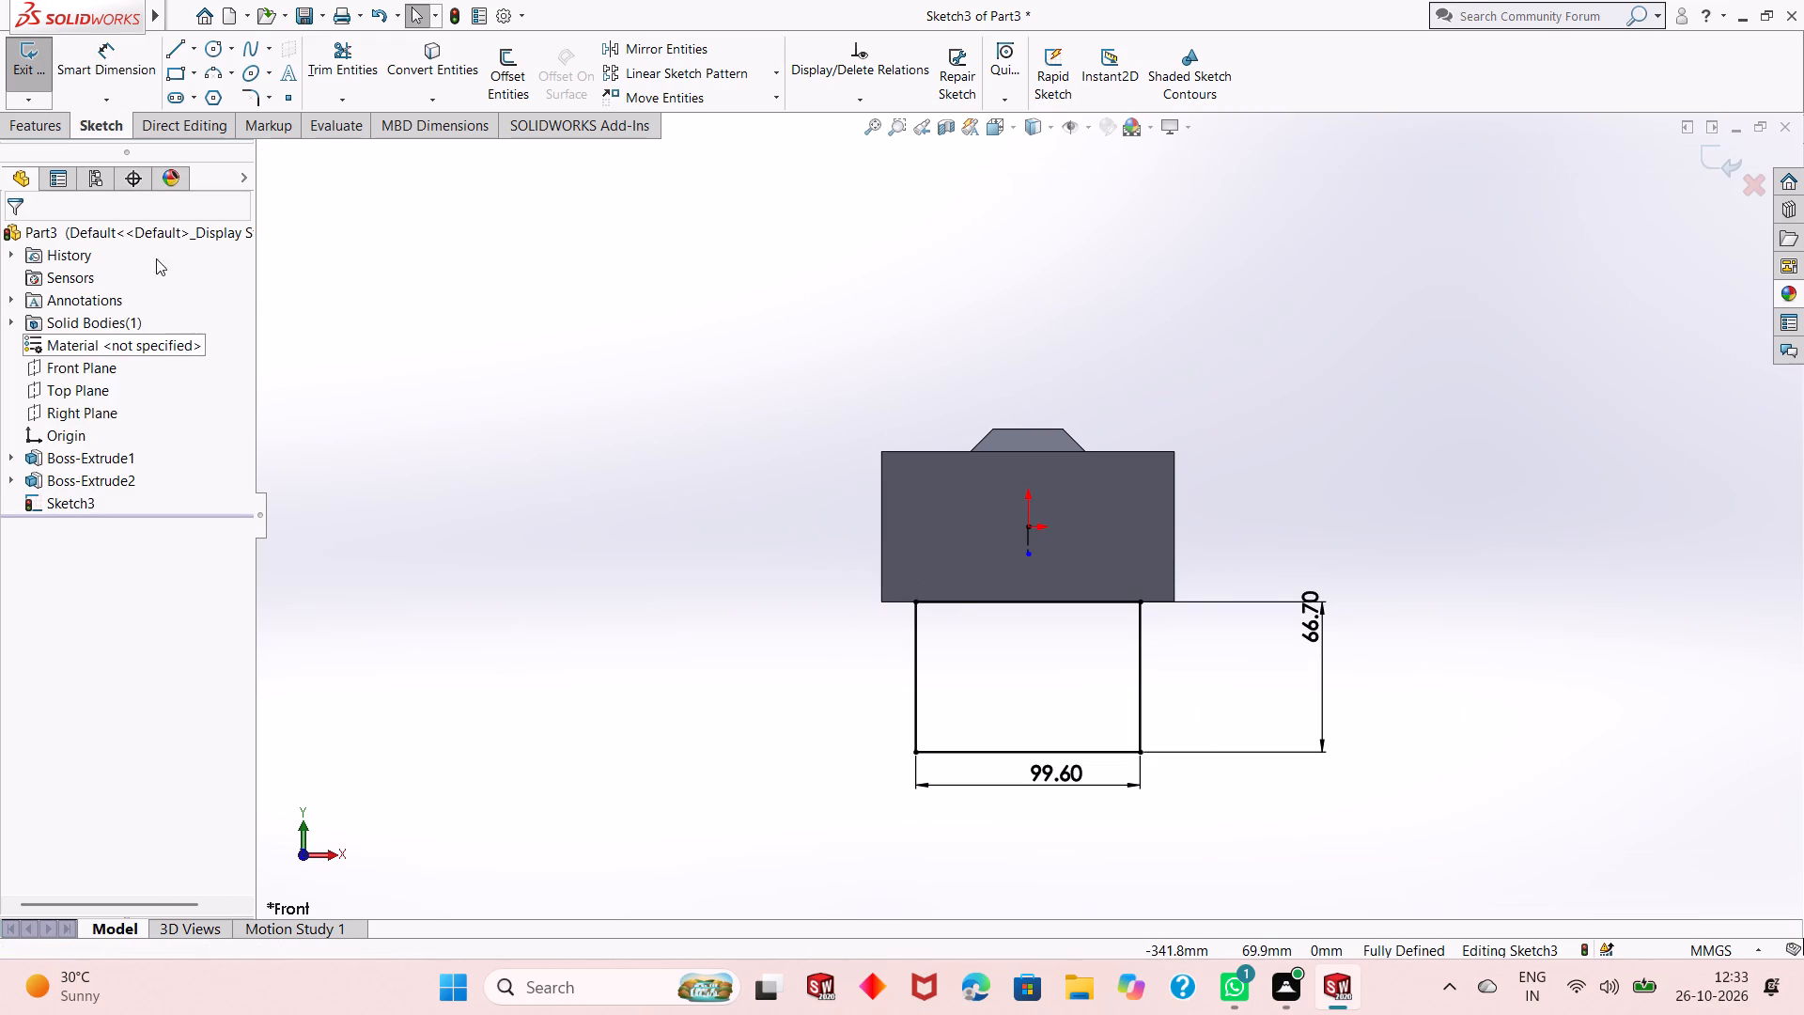
middle_drag(1175, 694, 1092, 710)
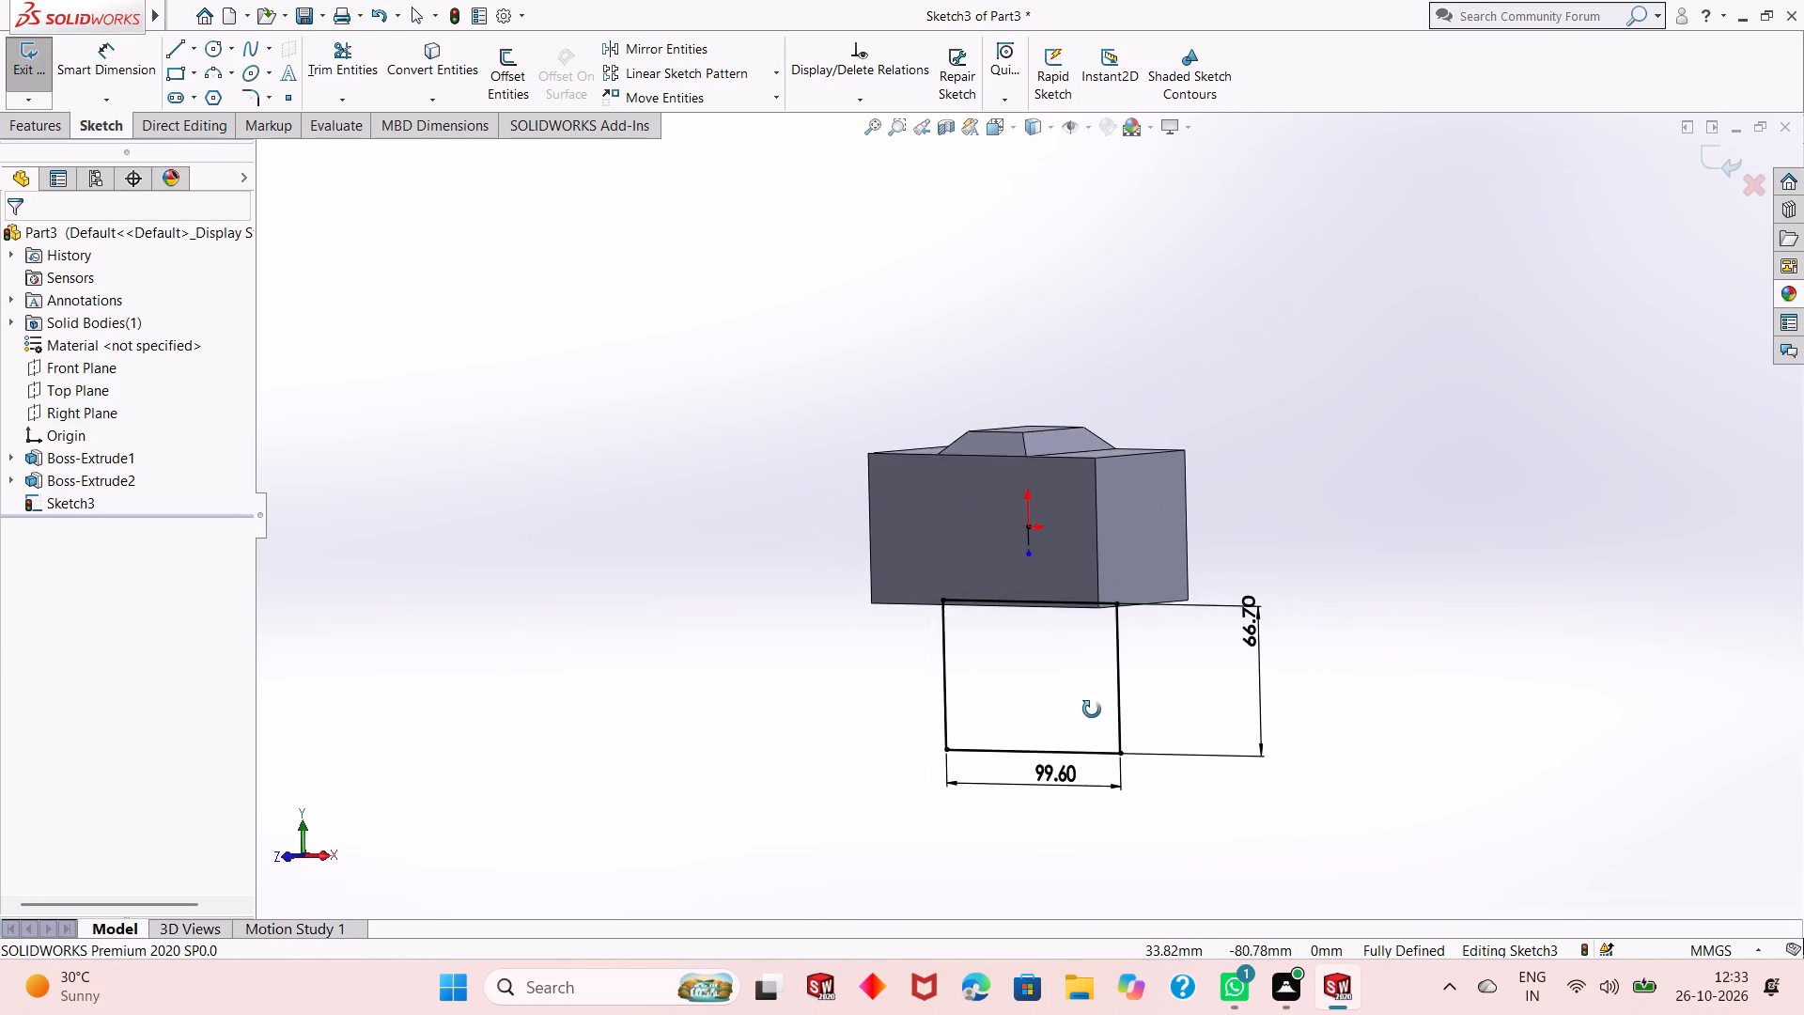
middle_drag(1092, 710, 1122, 709)
scroll(1103, 684, up, 2)
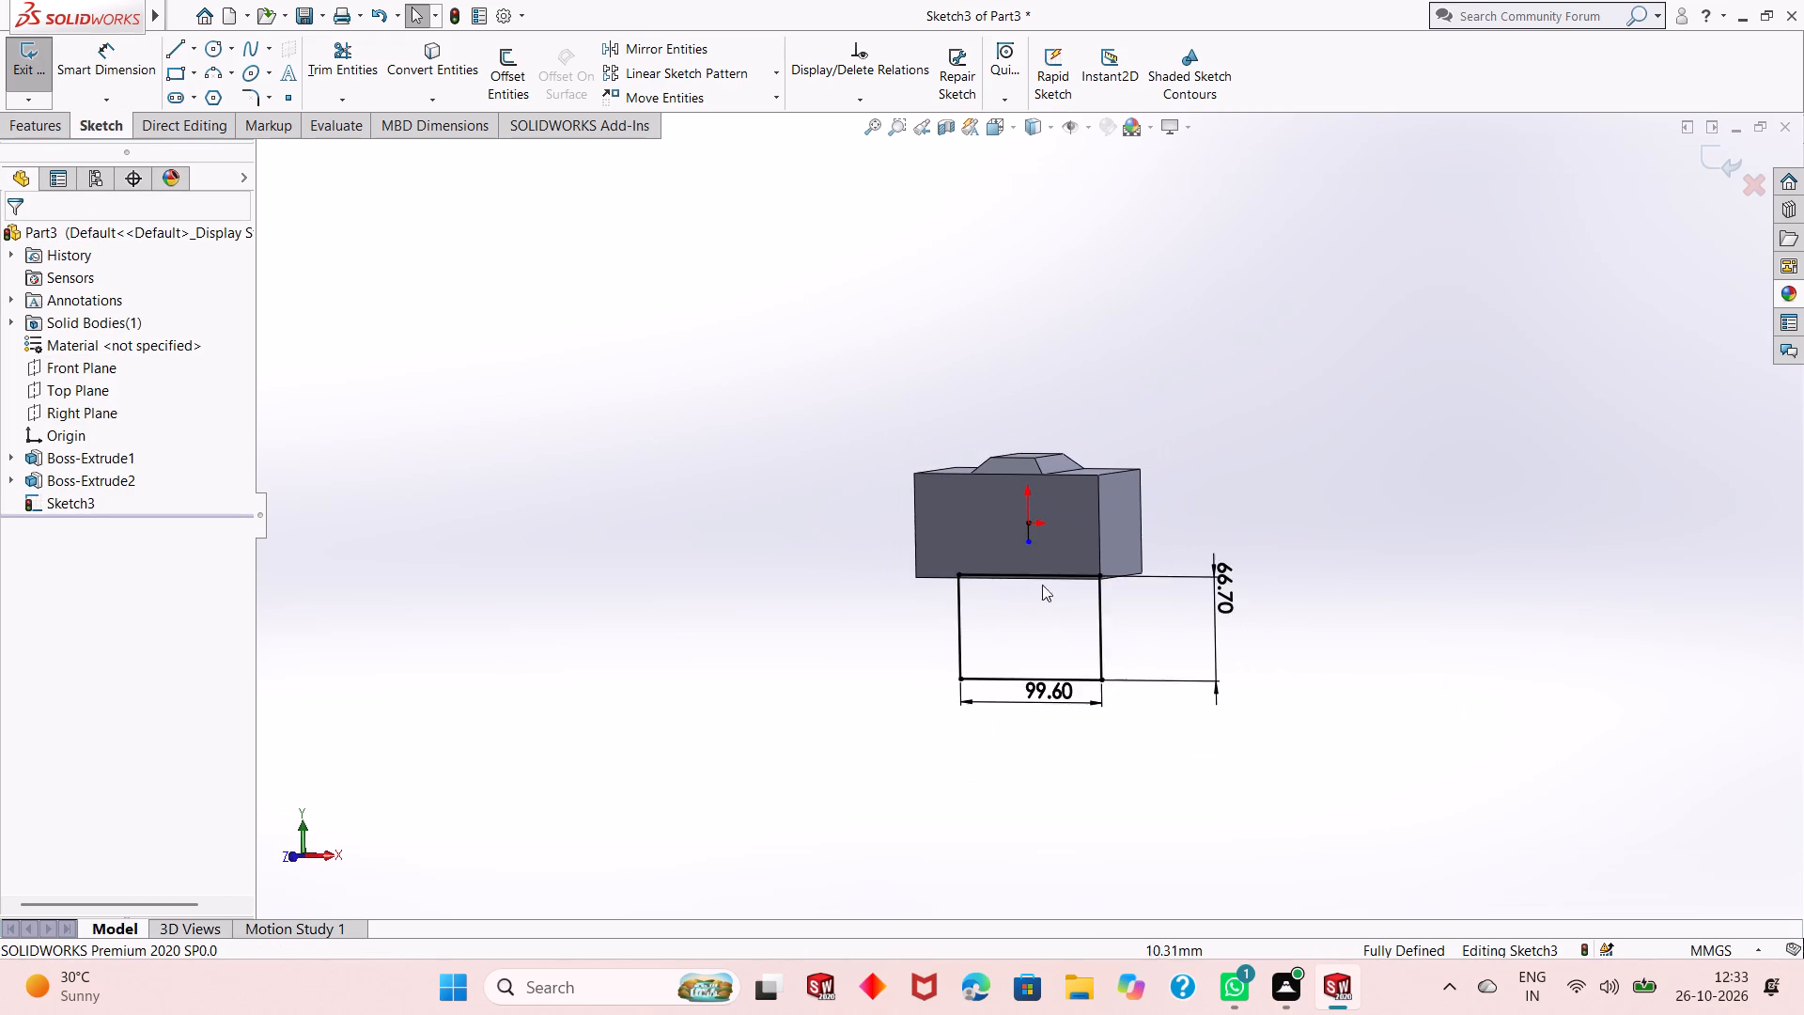
scroll(1036, 570, down, 2)
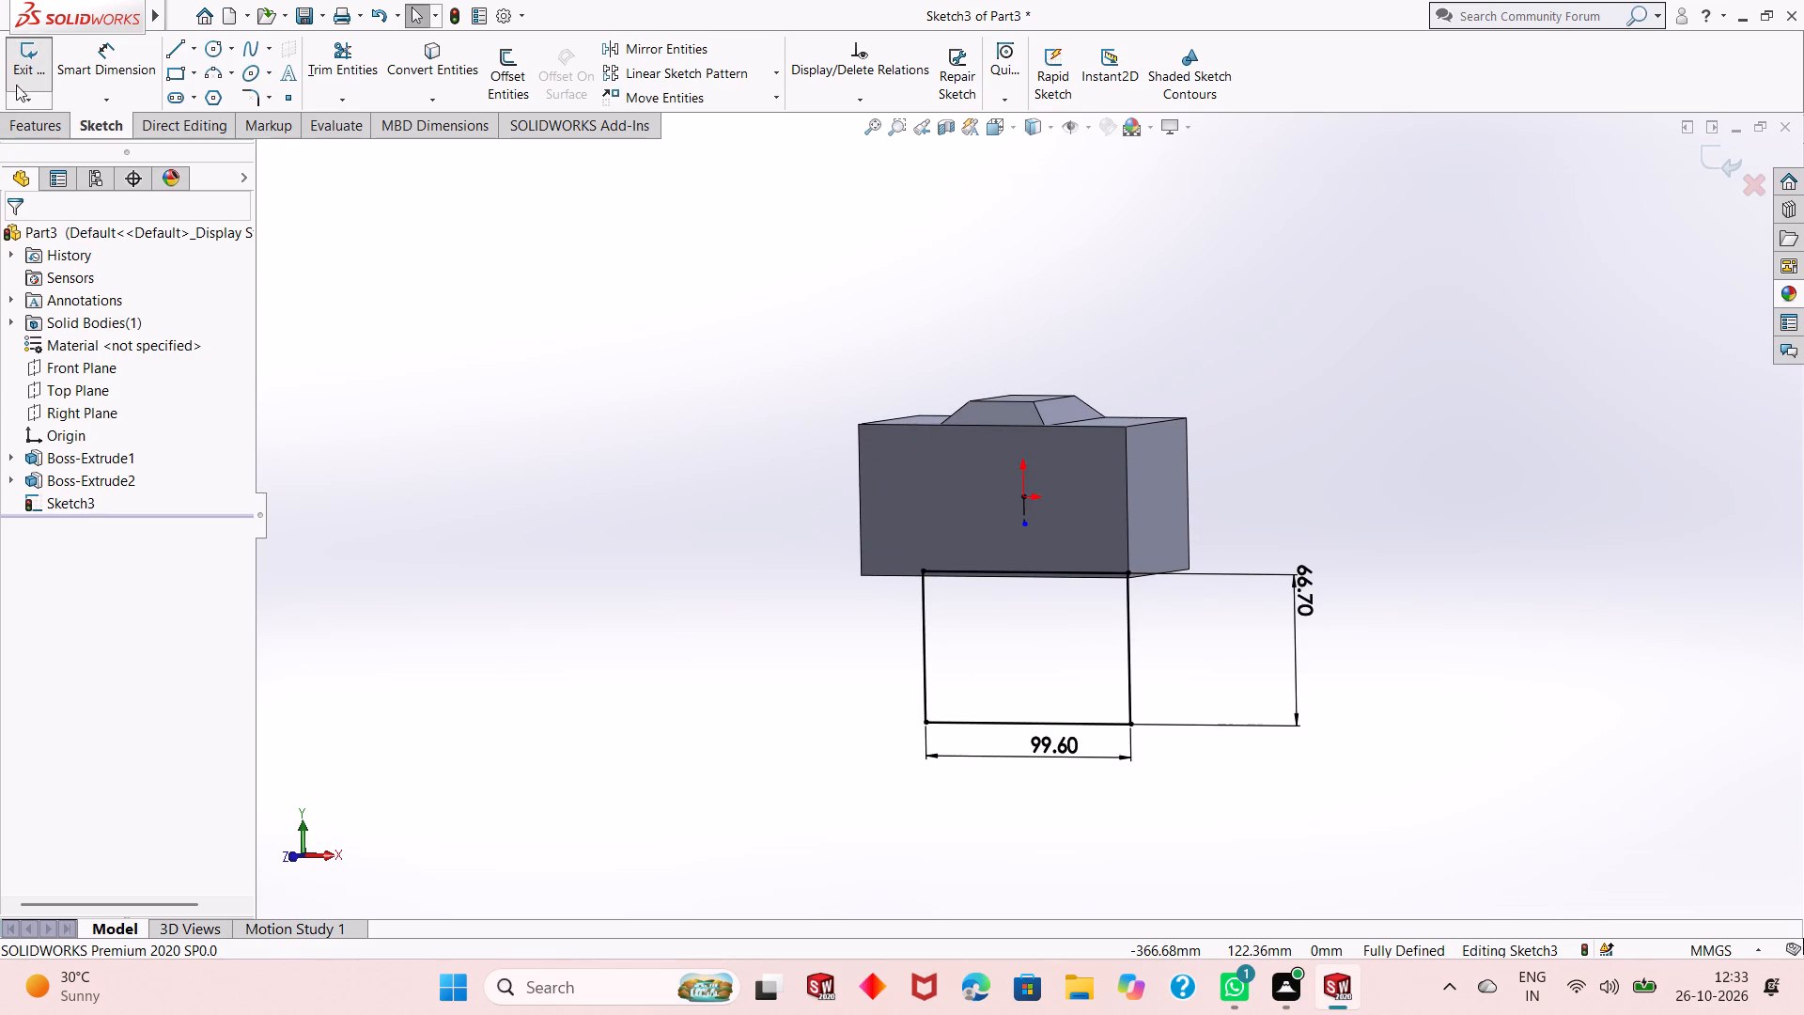
click(46, 127)
click(43, 73)
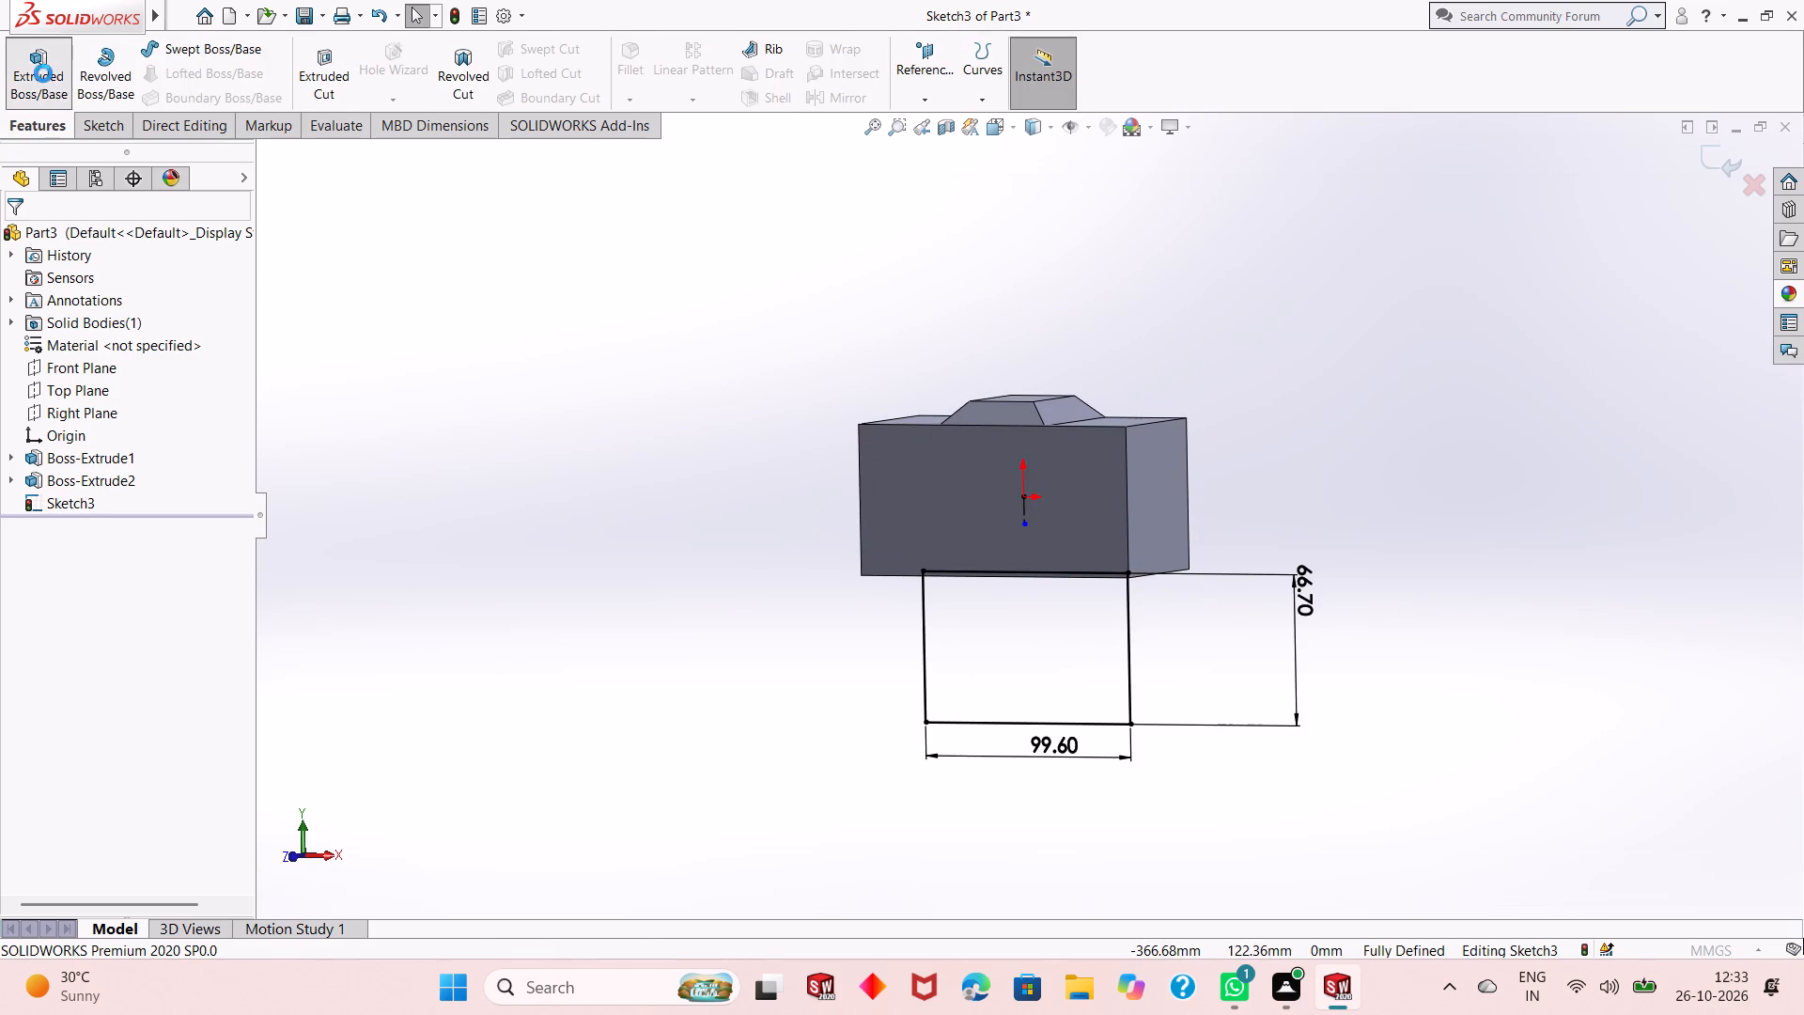
click(118, 370)
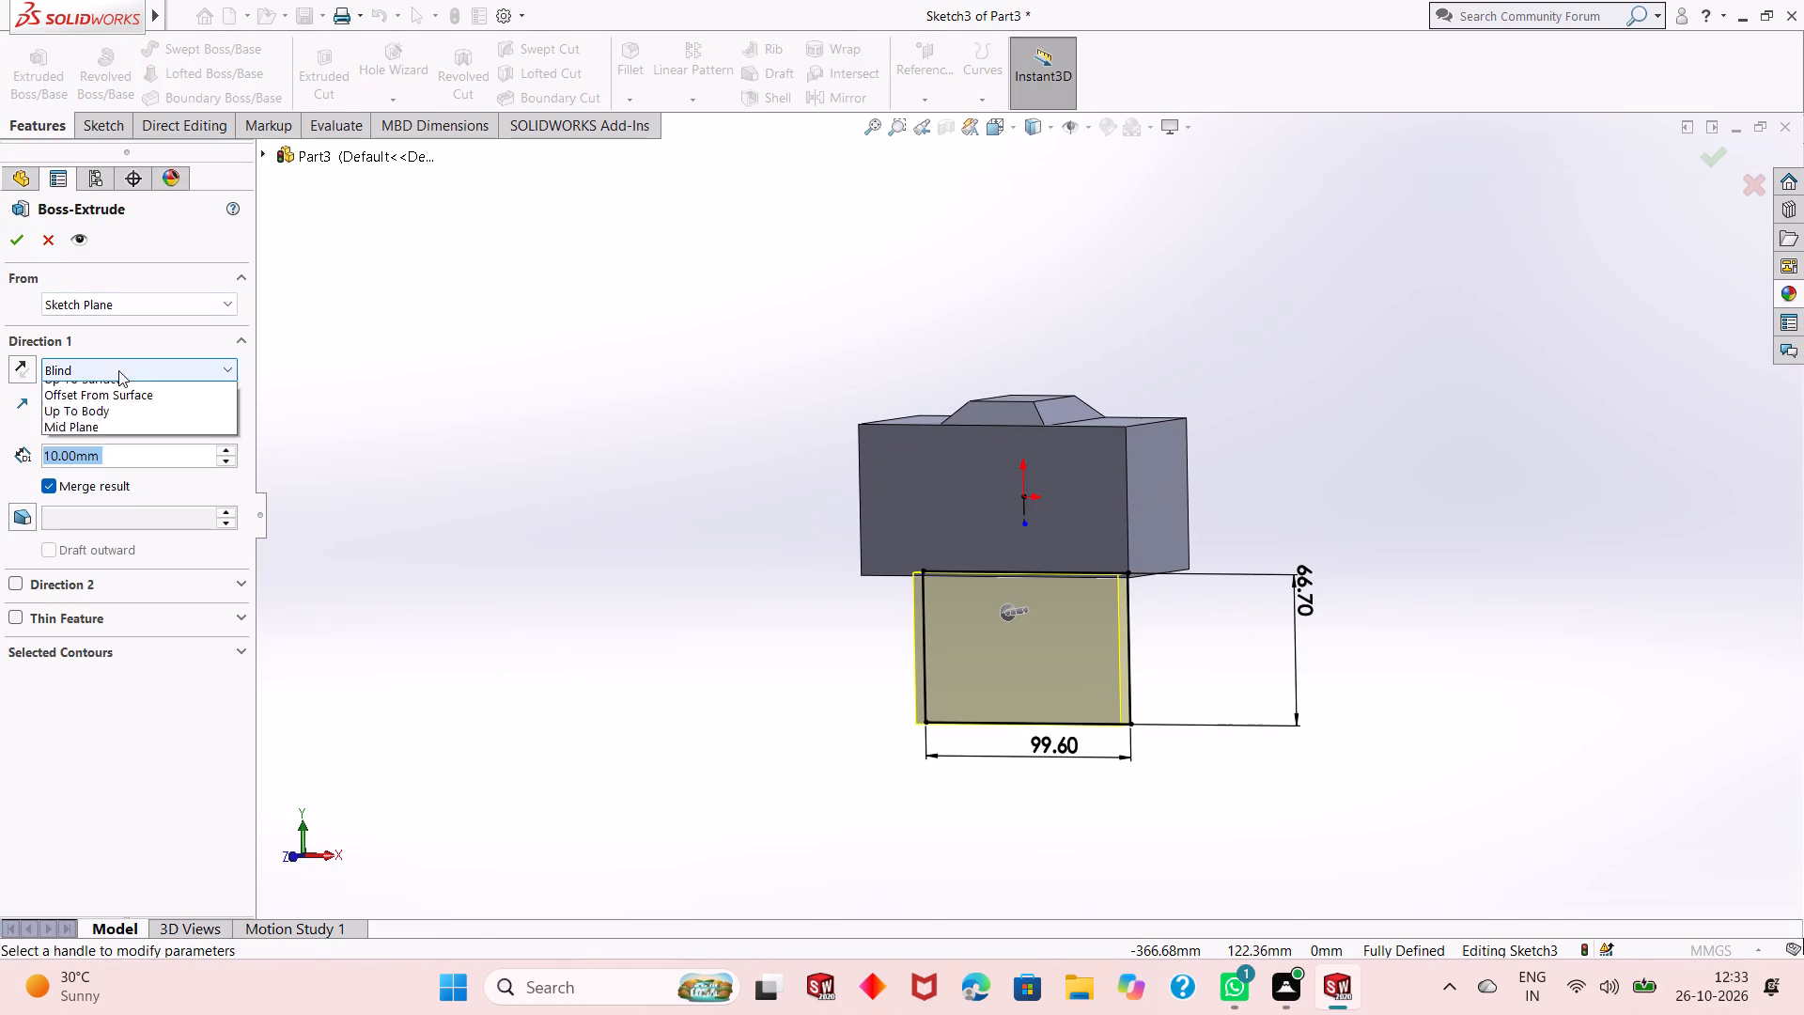
click(153, 488)
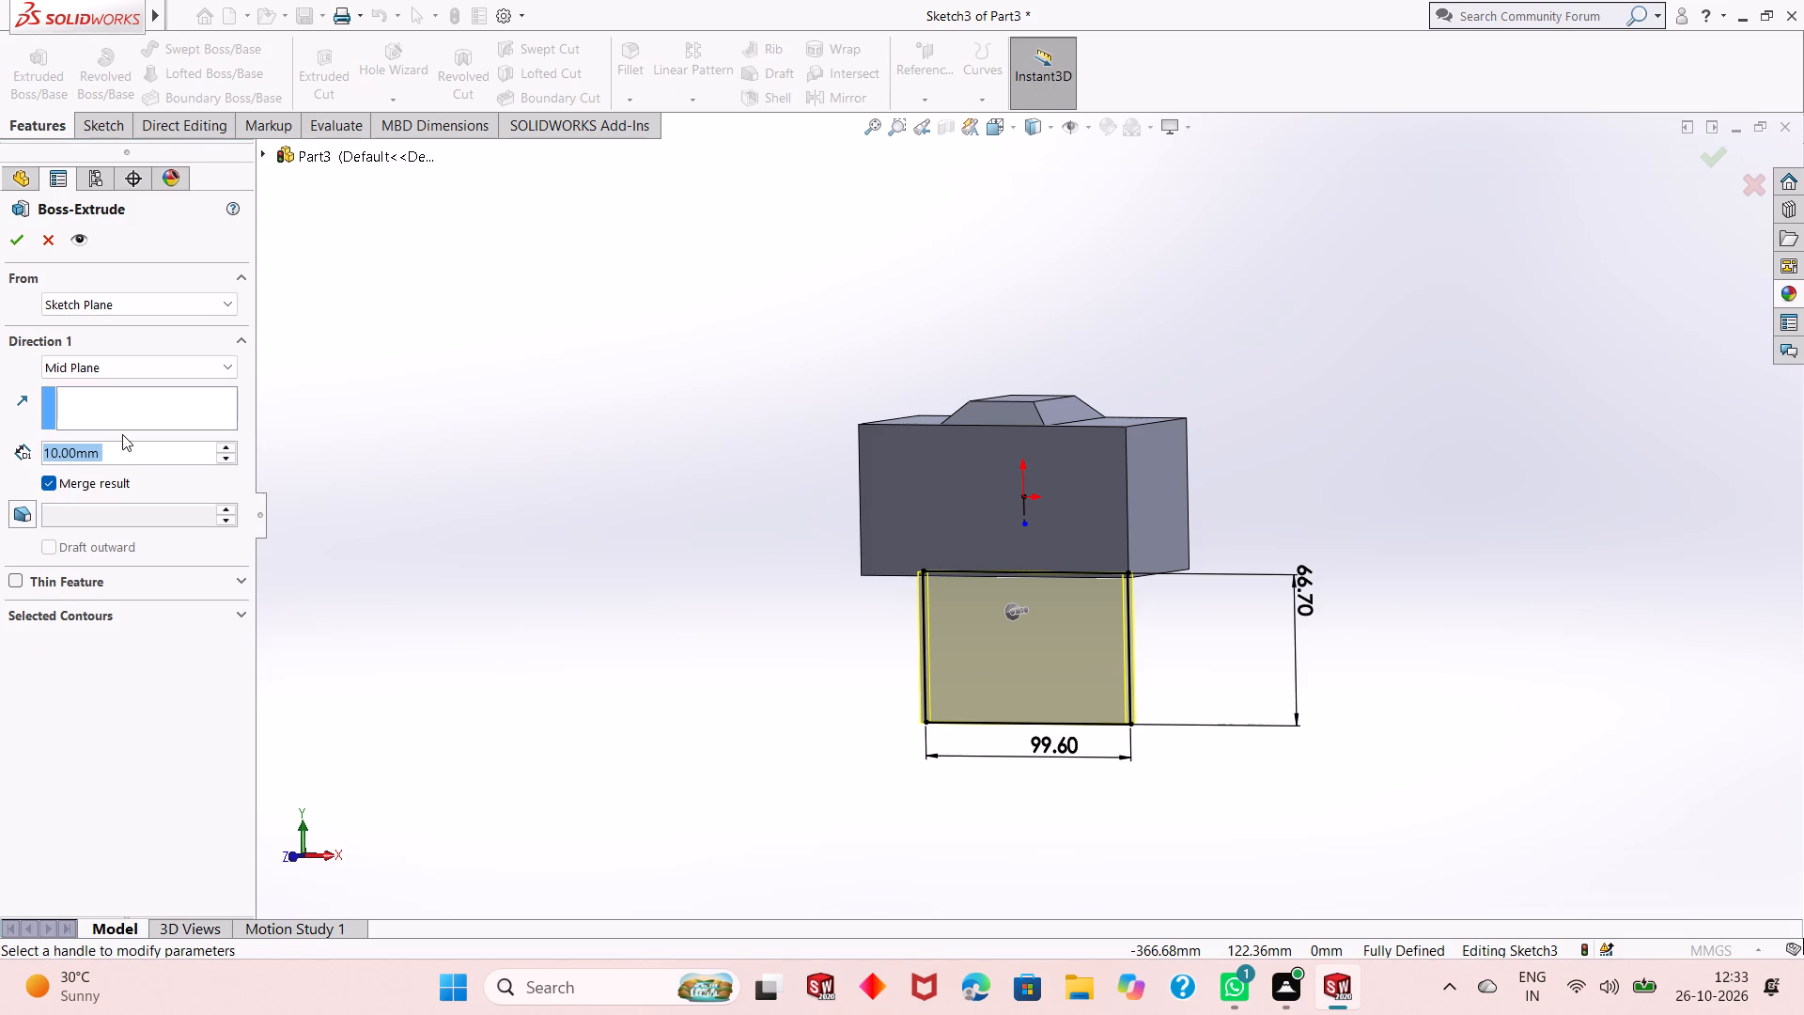
text(63)
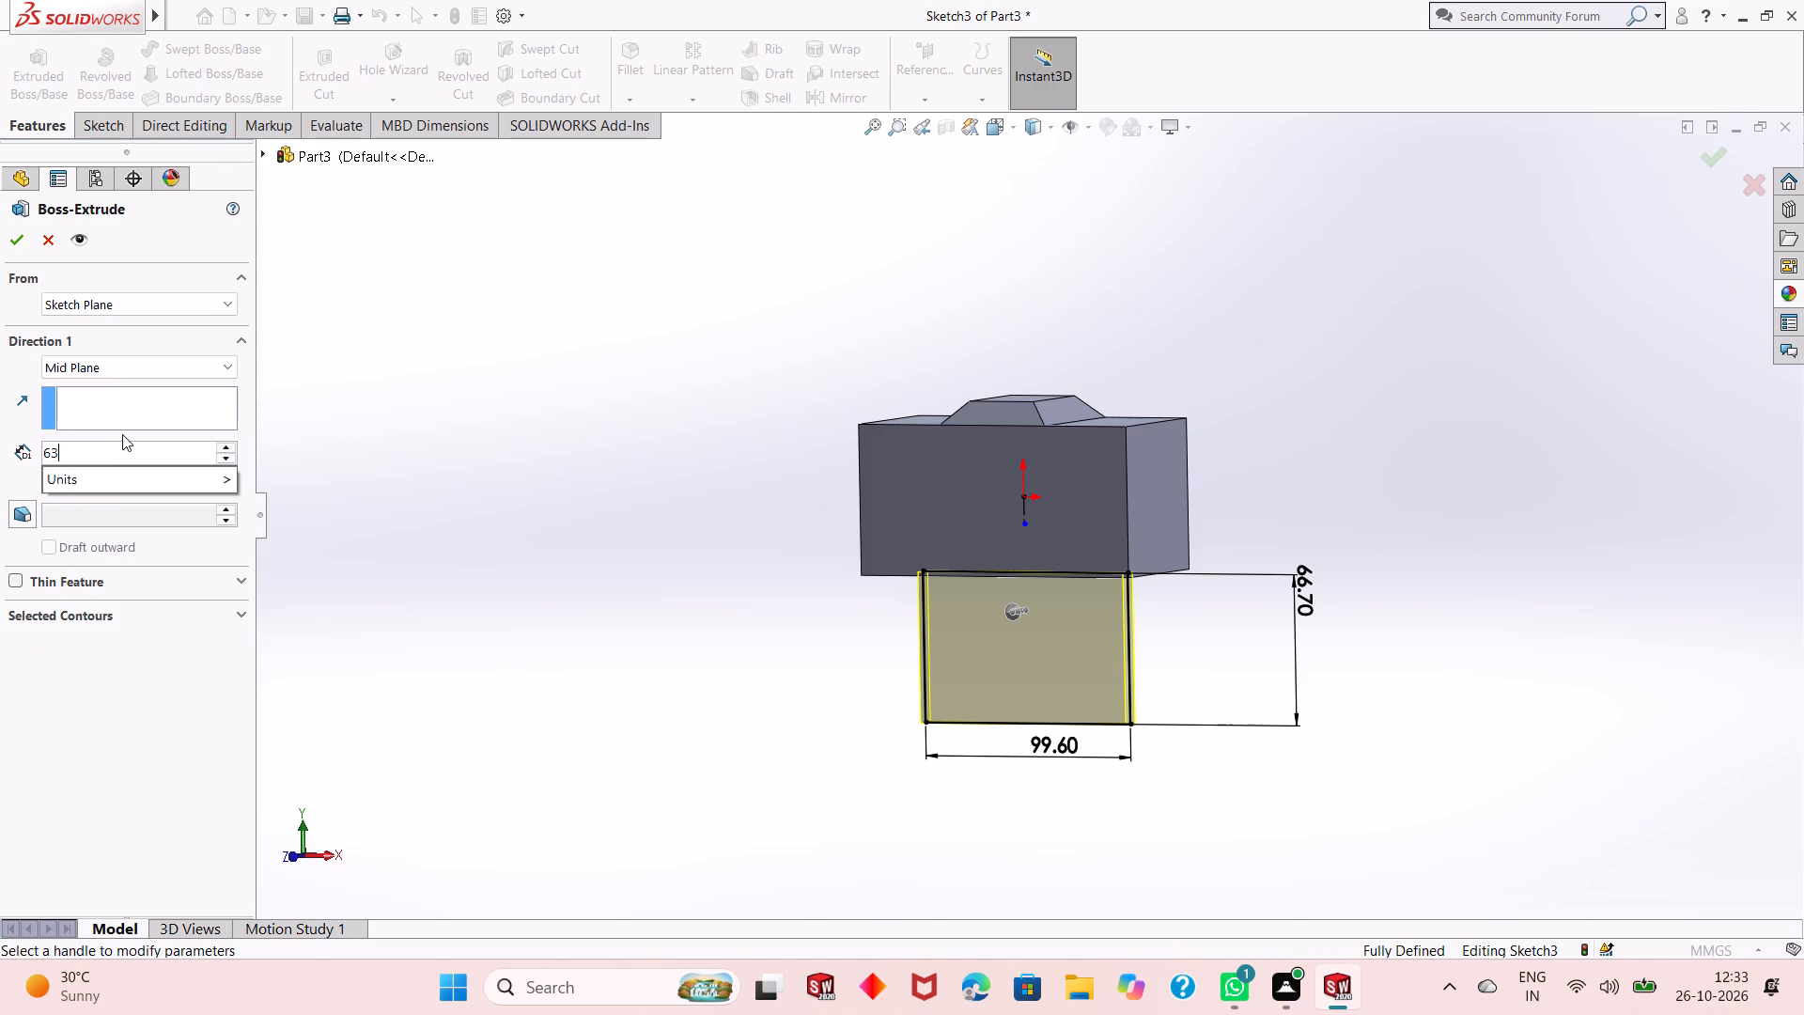
key(Return)
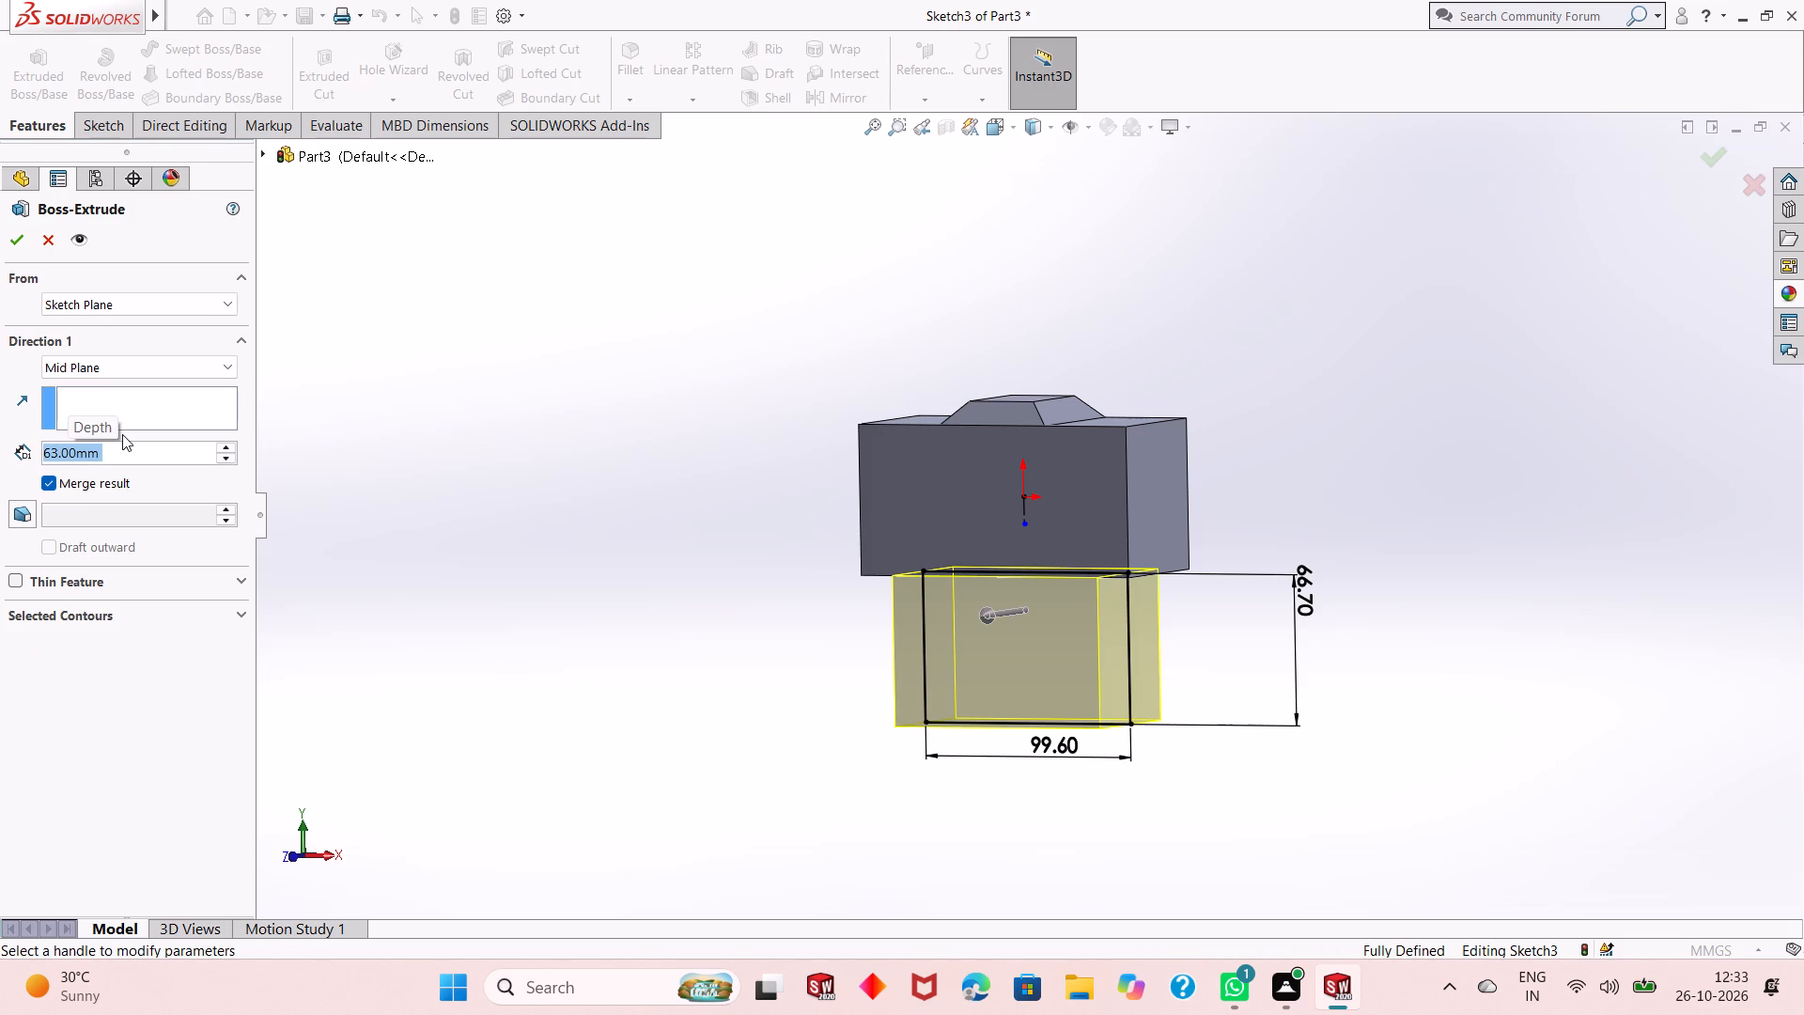
click(9, 251)
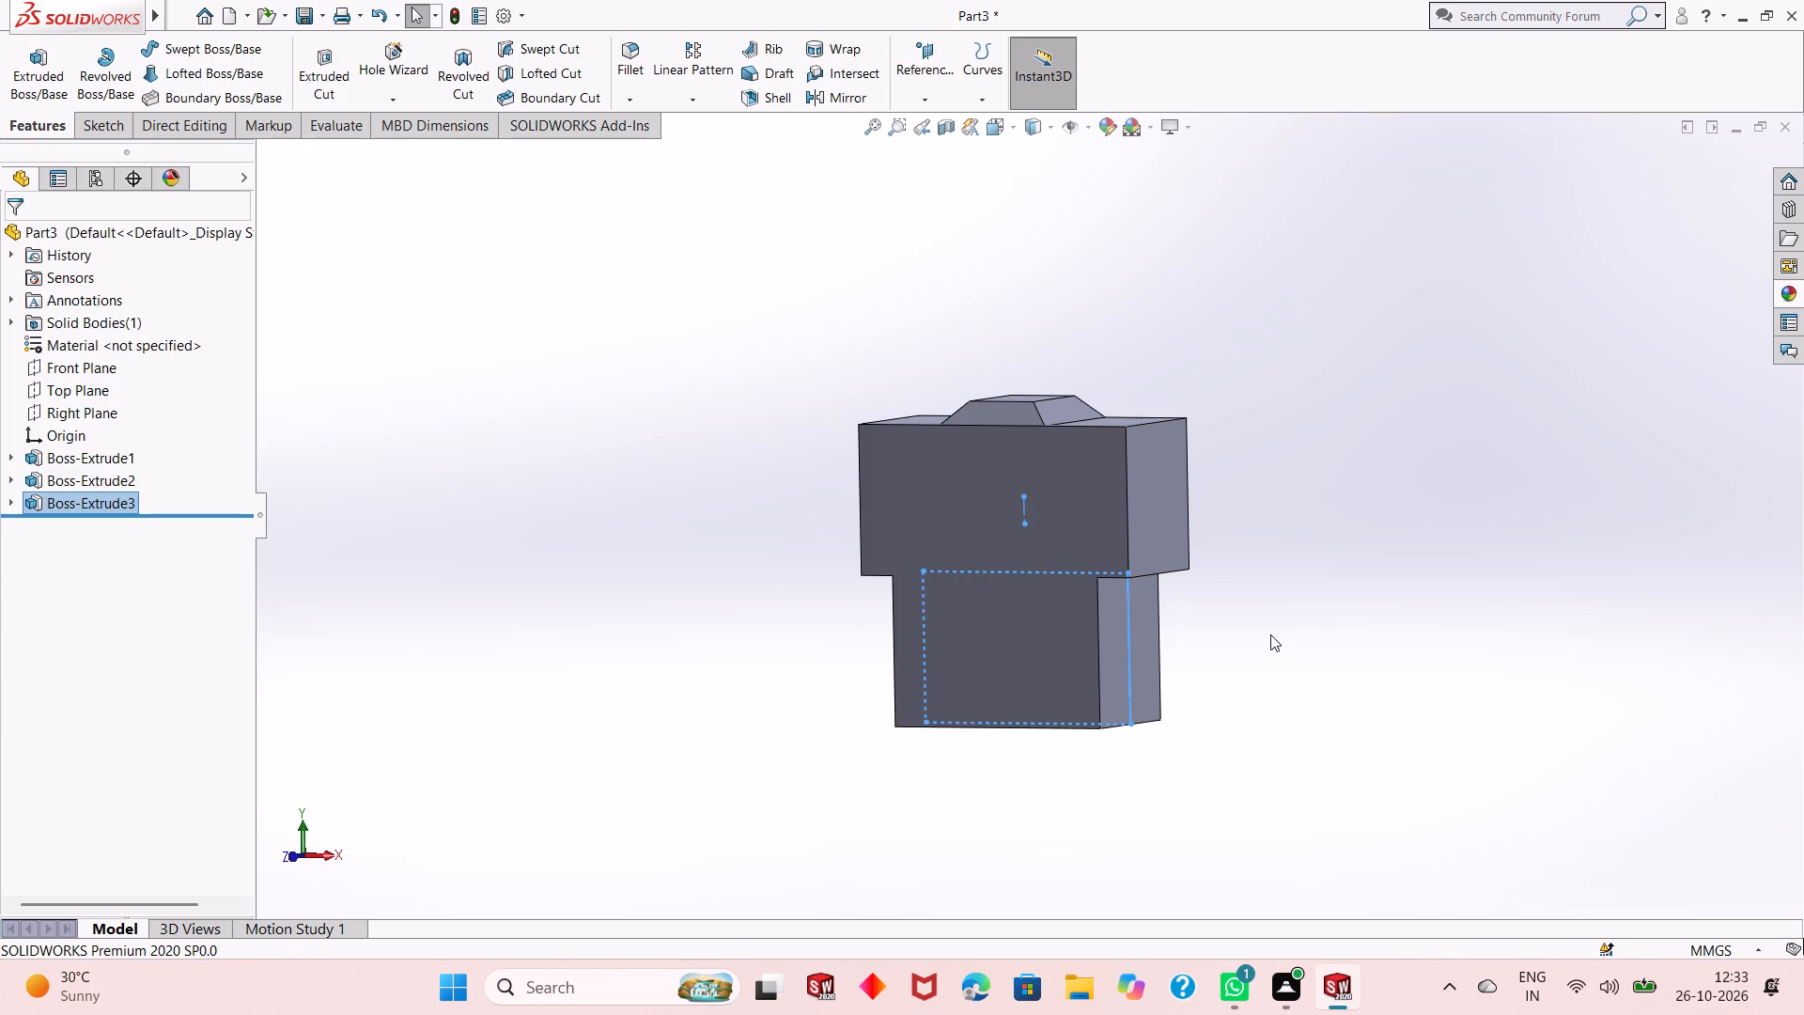
Start a sketch on the body's large front face and draw a circle about 121 mm in diameter, centred about 33 mm directly below the origin.
middle_drag(1269, 633, 1235, 644)
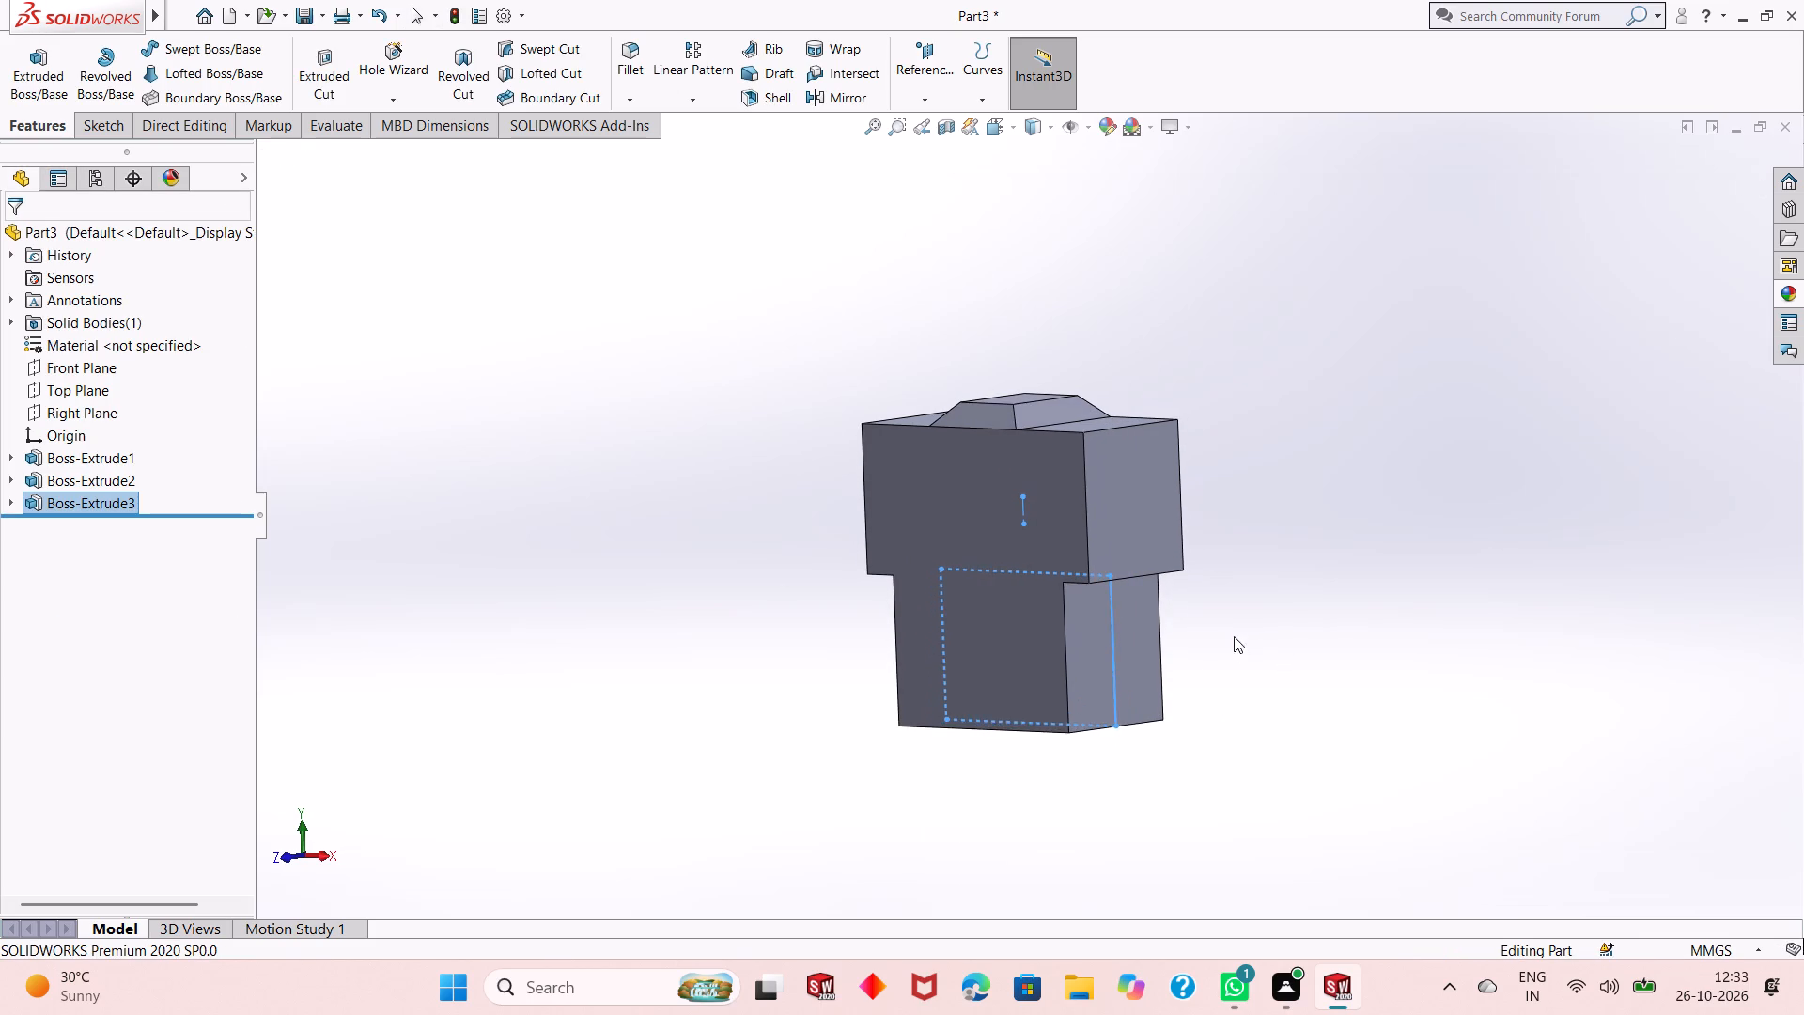
click(1235, 635)
middle_drag(1236, 633, 1337, 597)
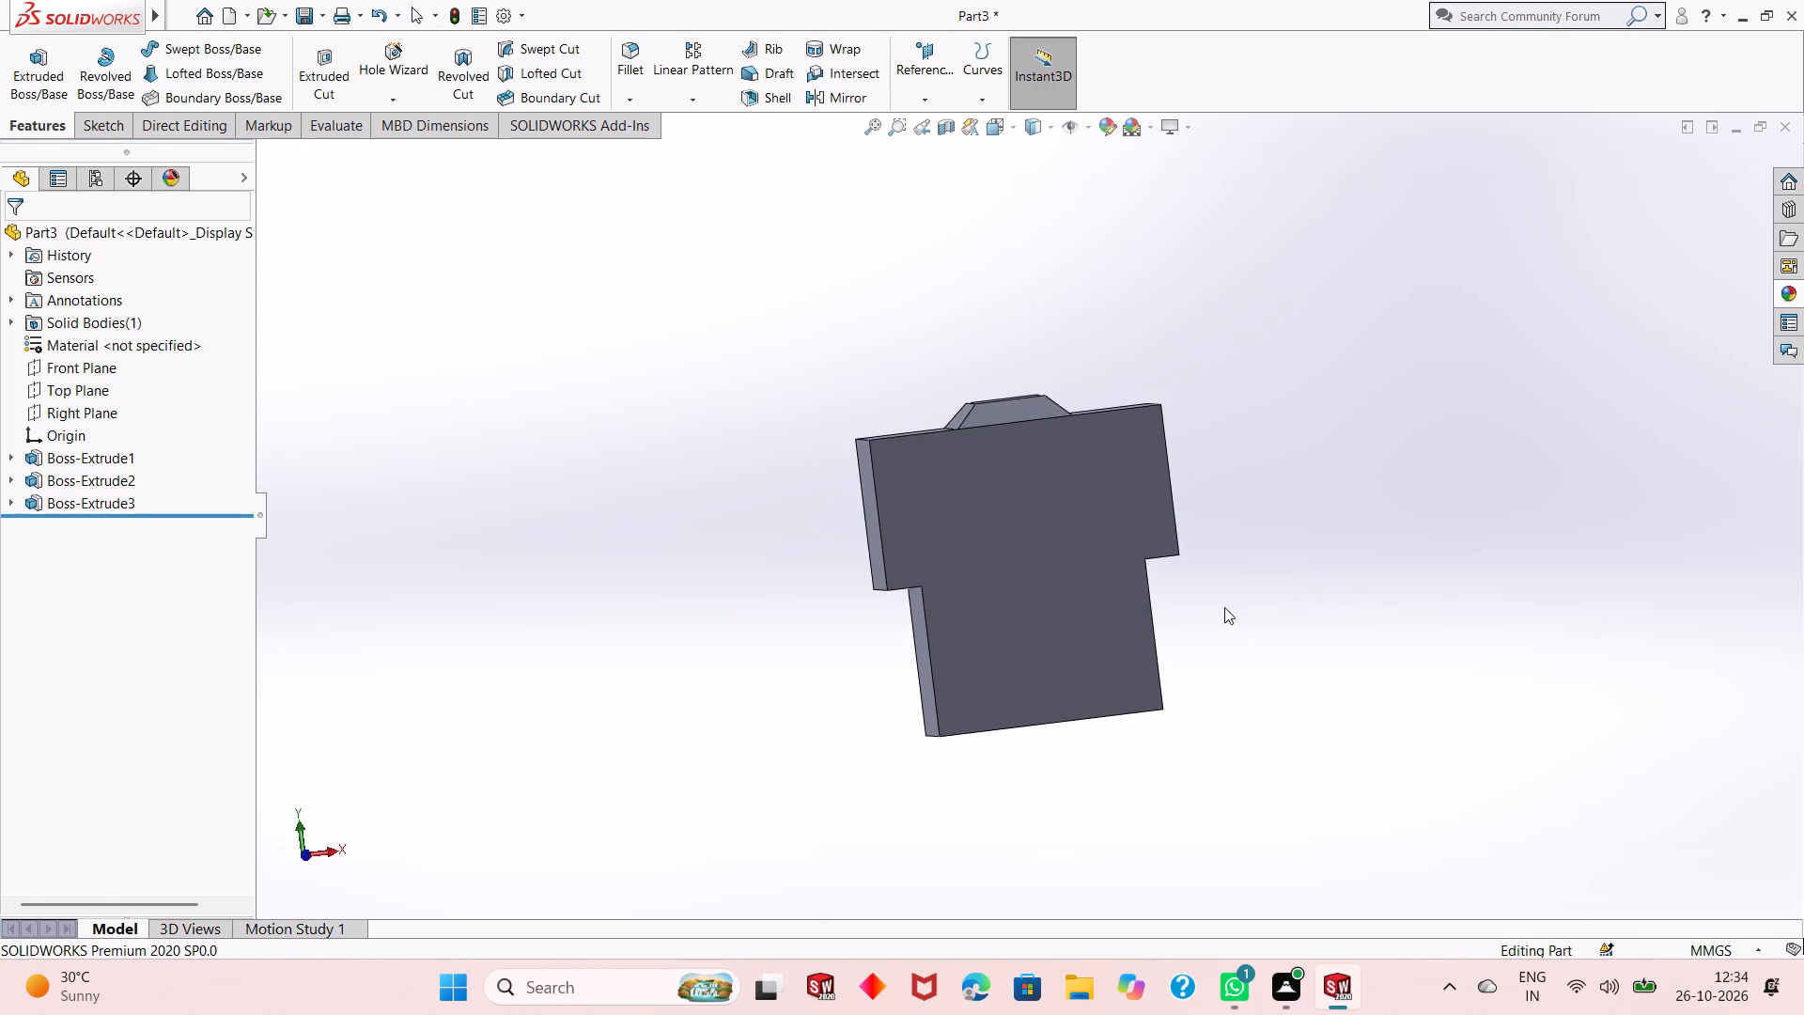
click(1074, 509)
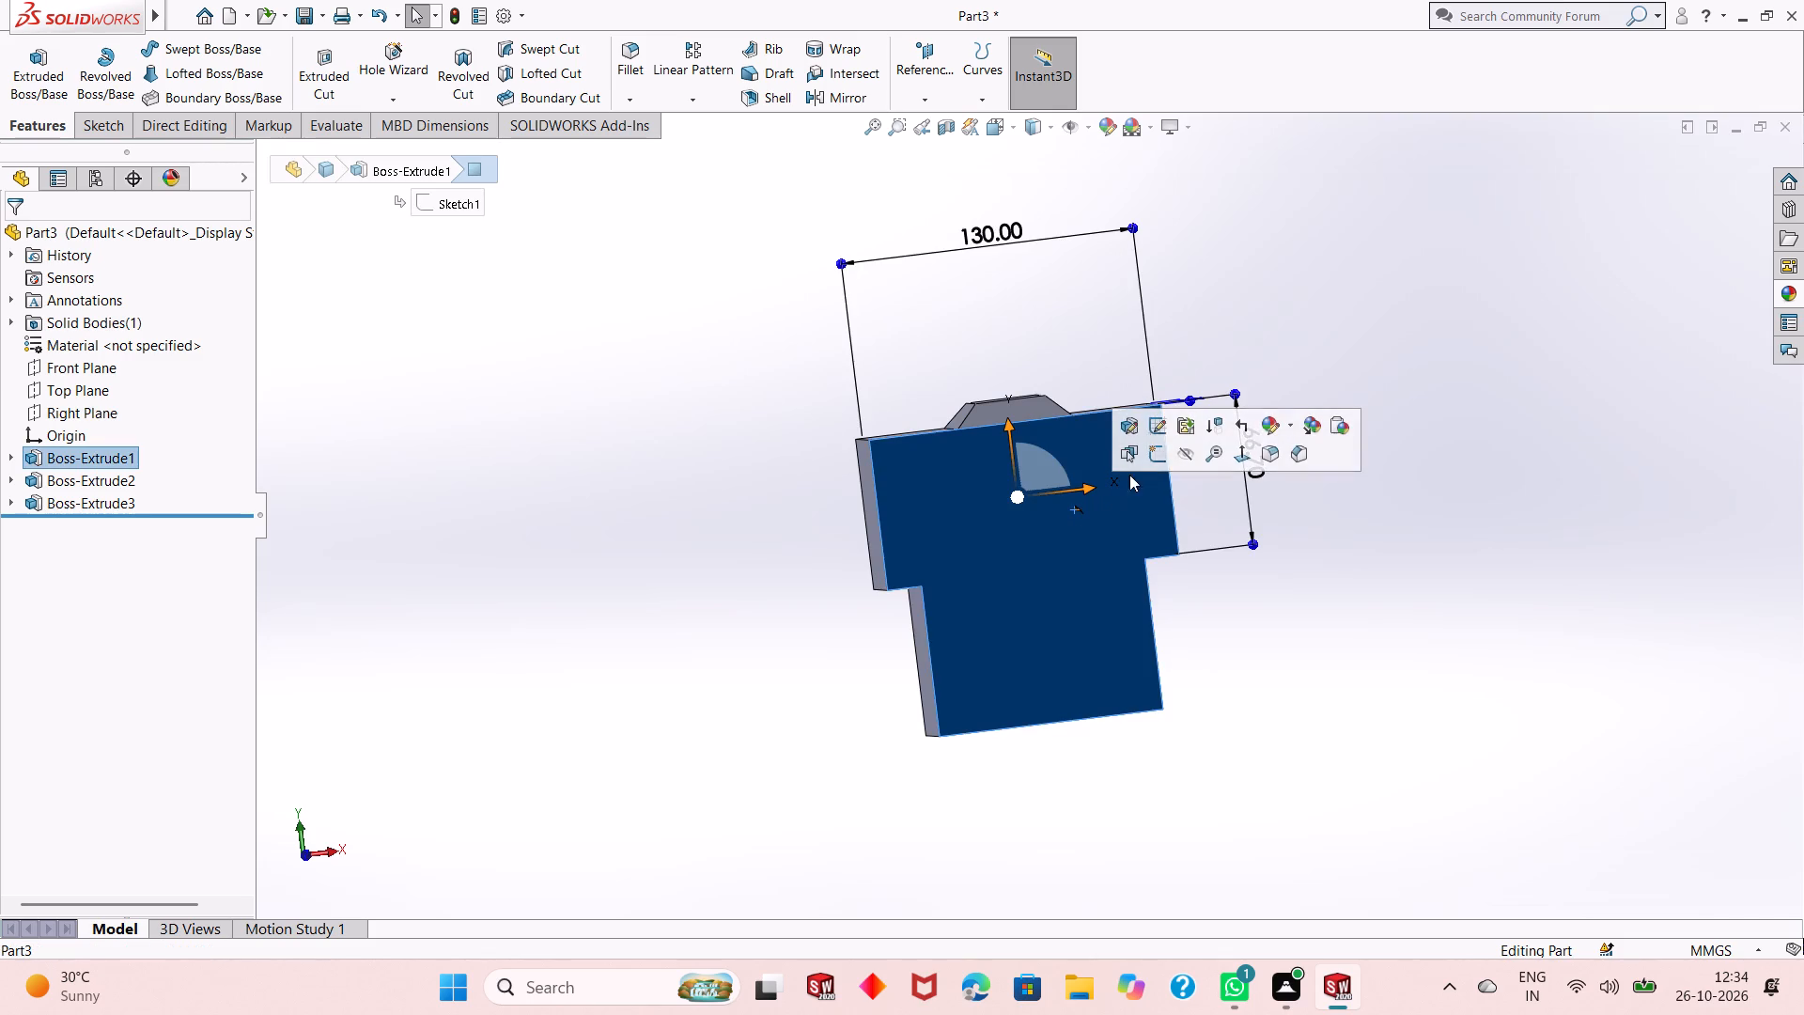
click(1160, 444)
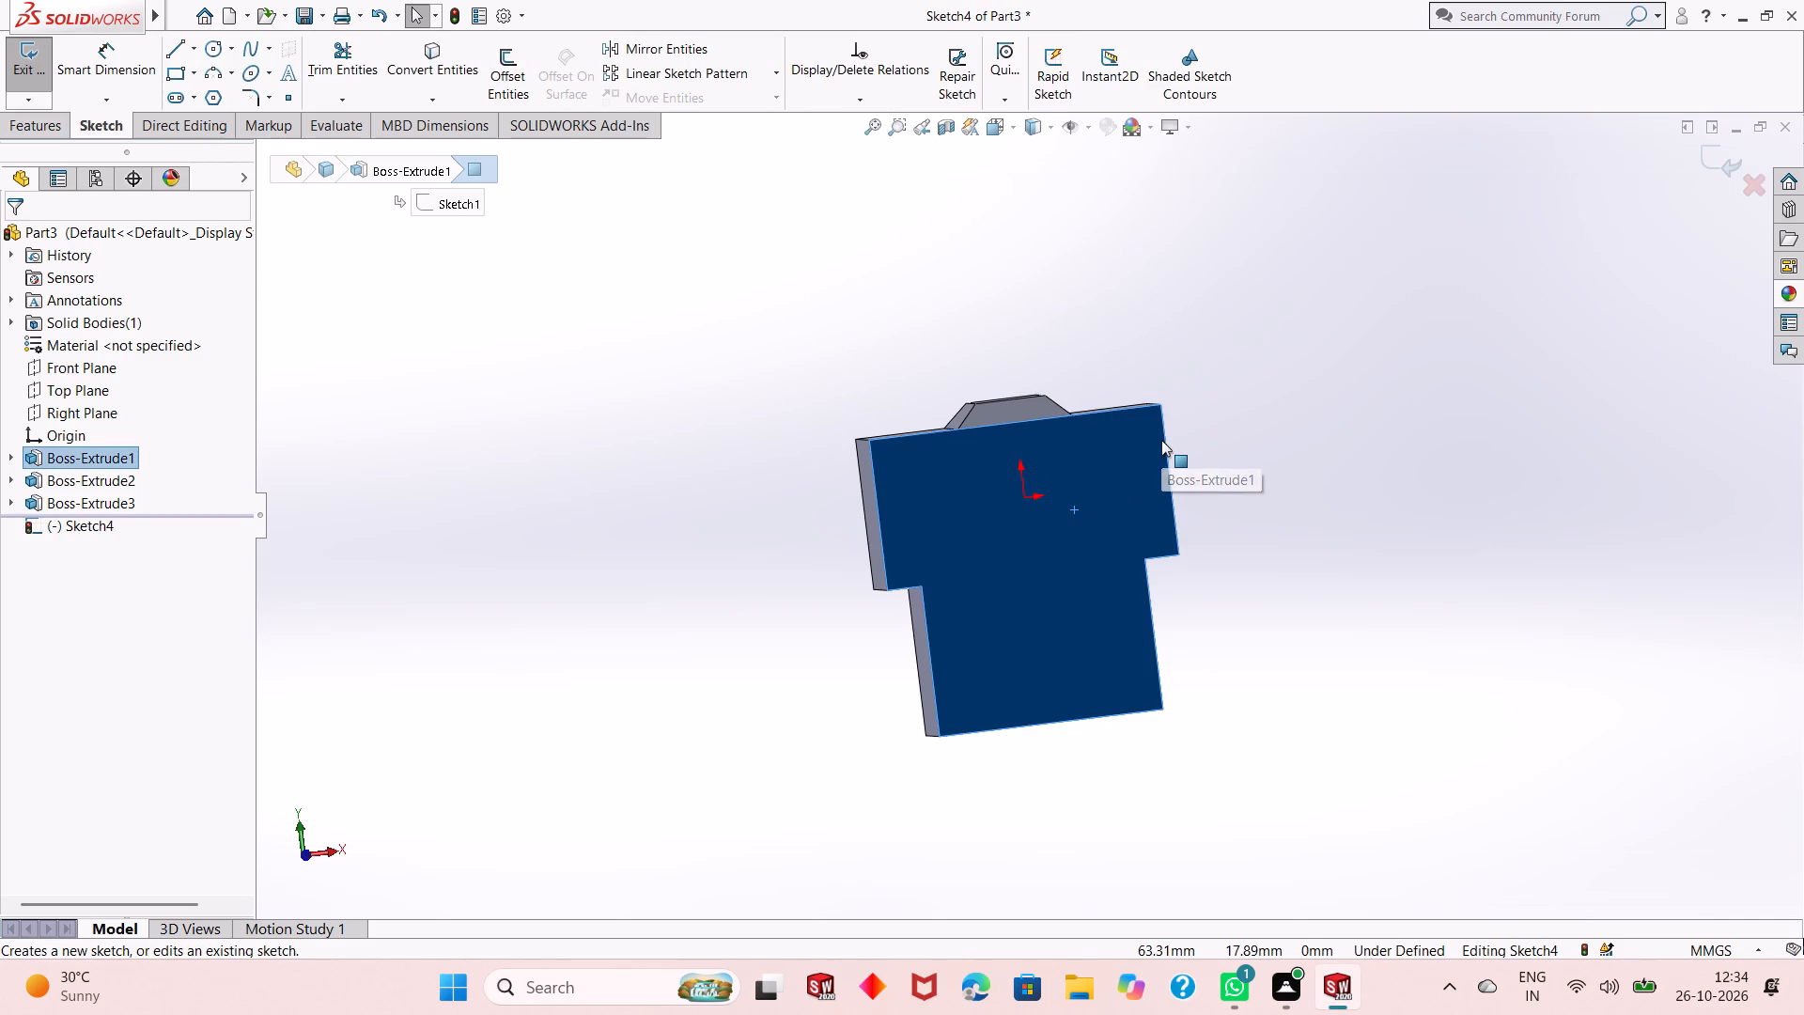
key(ctrl+8)
scroll(1161, 442, up, 1)
click(1435, 457)
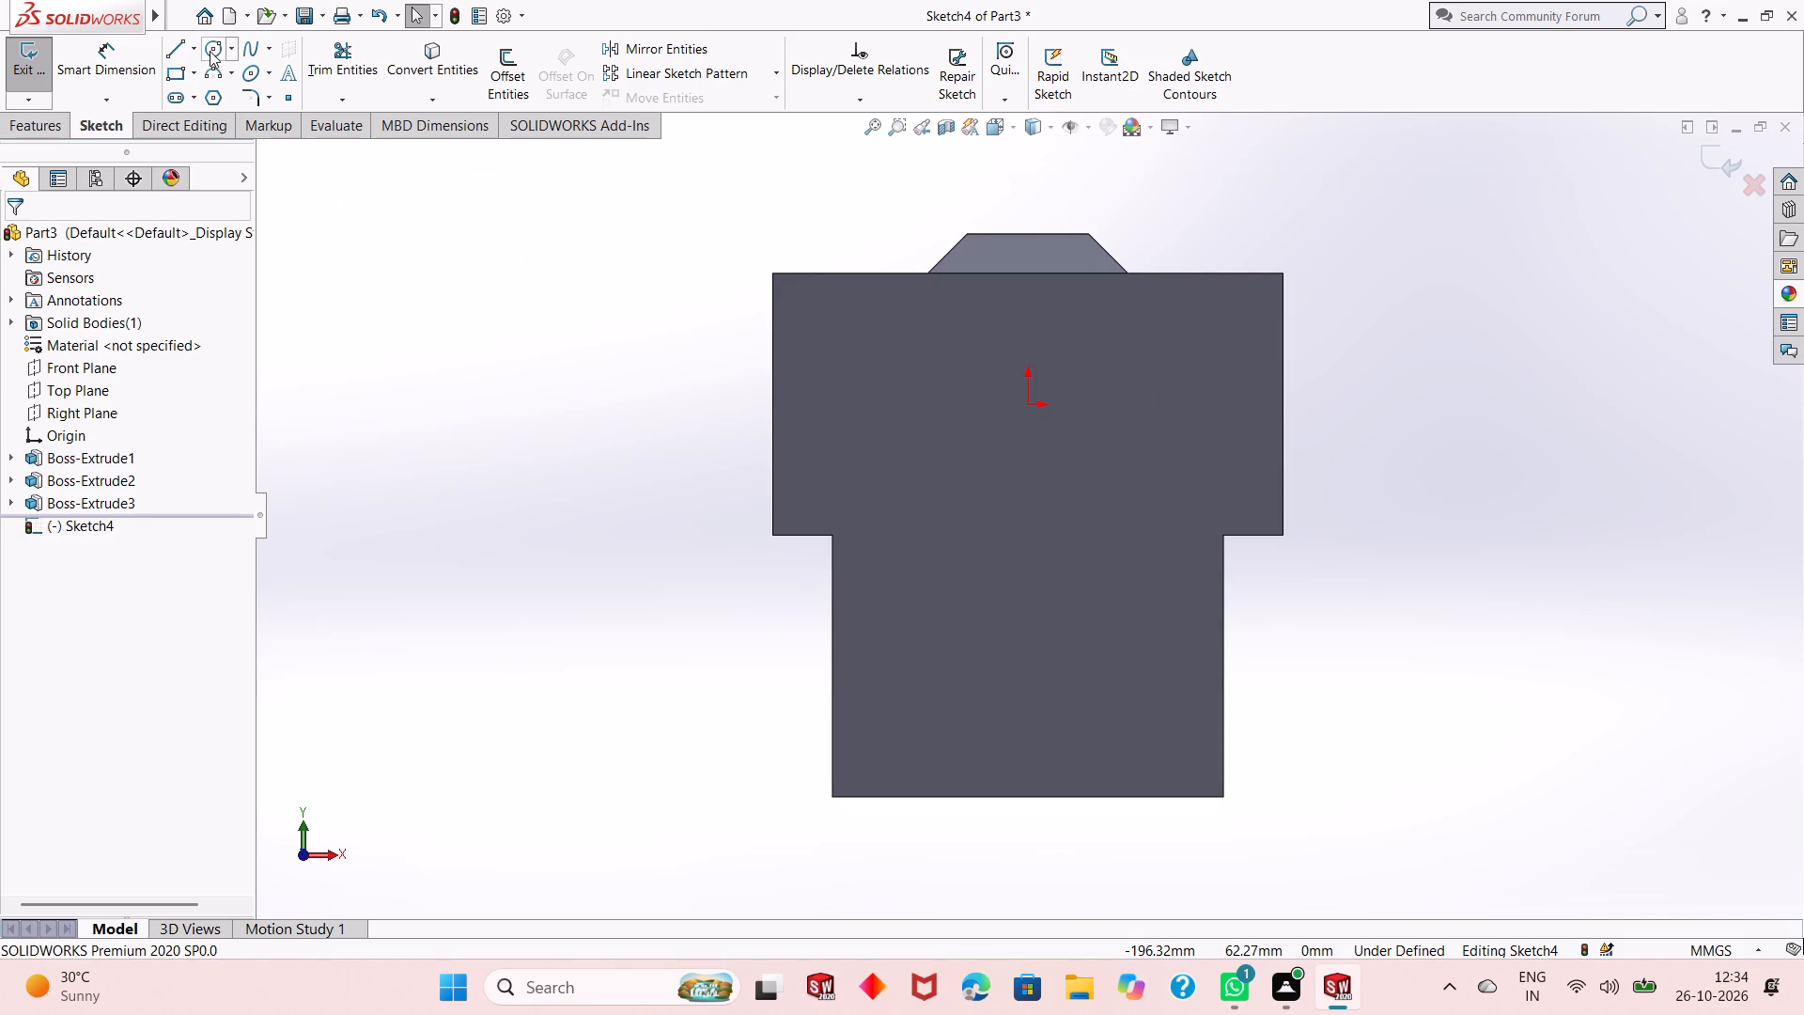
click(210, 51)
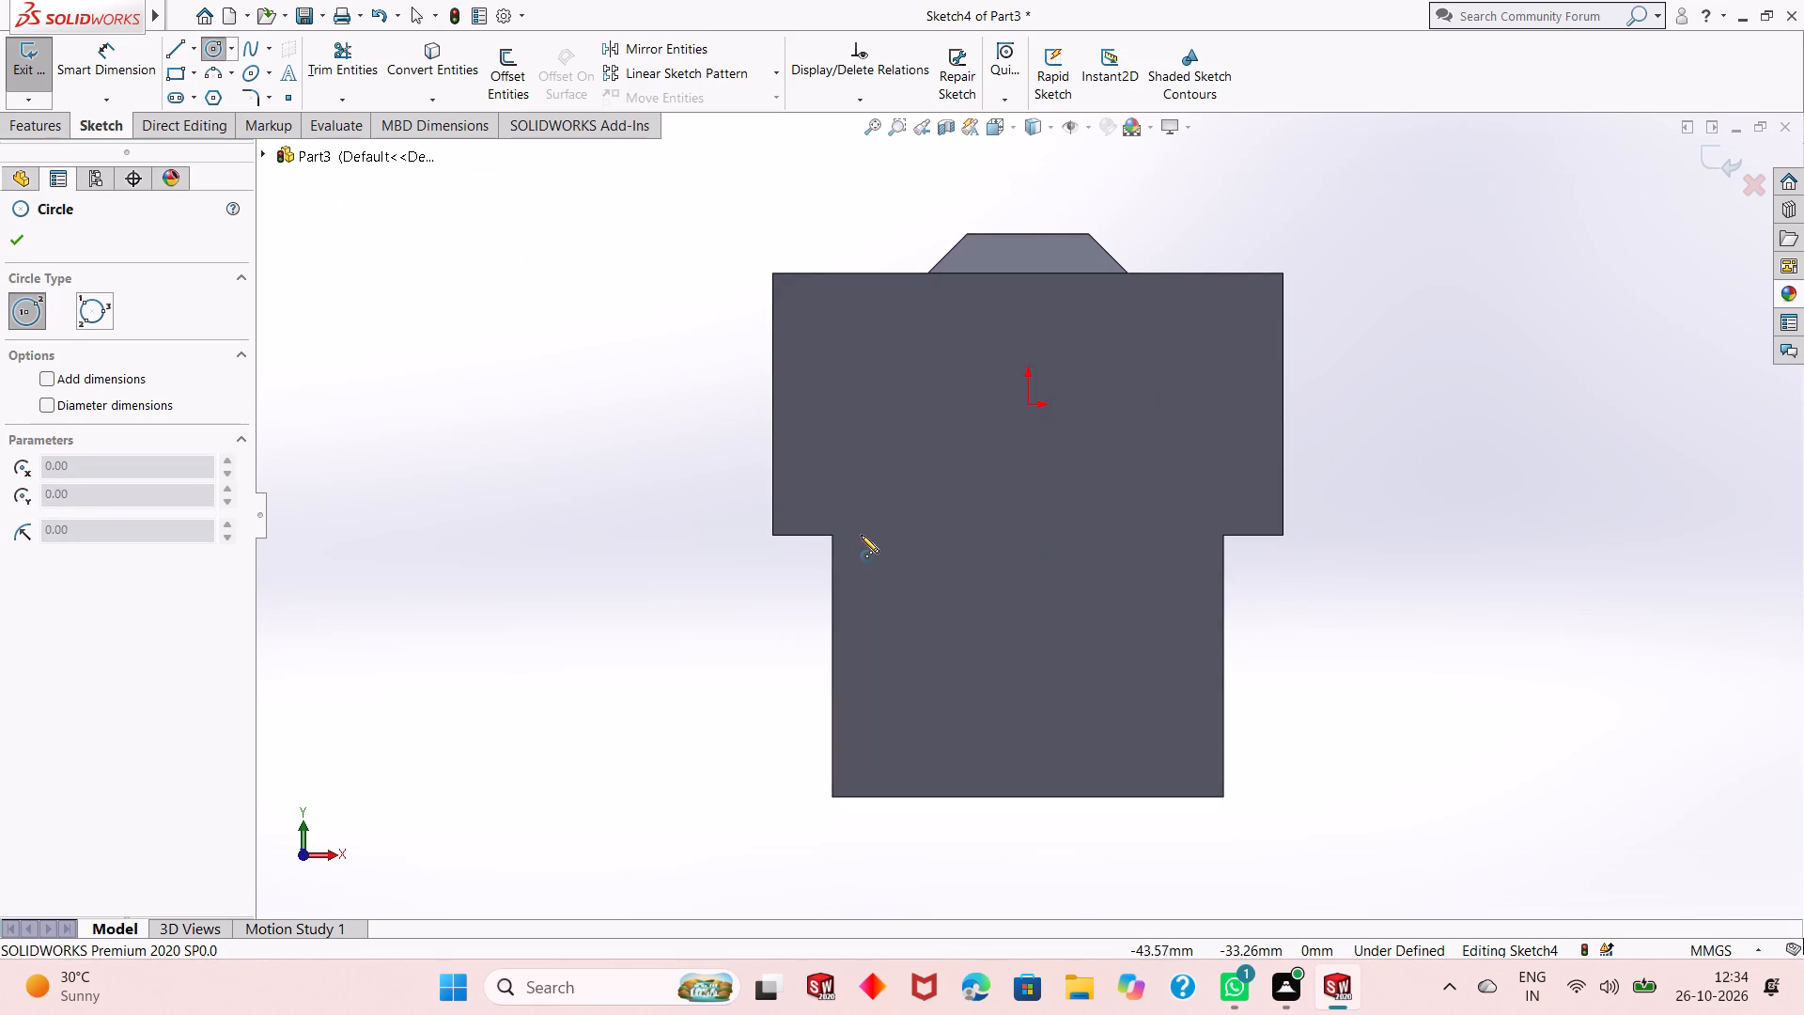
click(1032, 534)
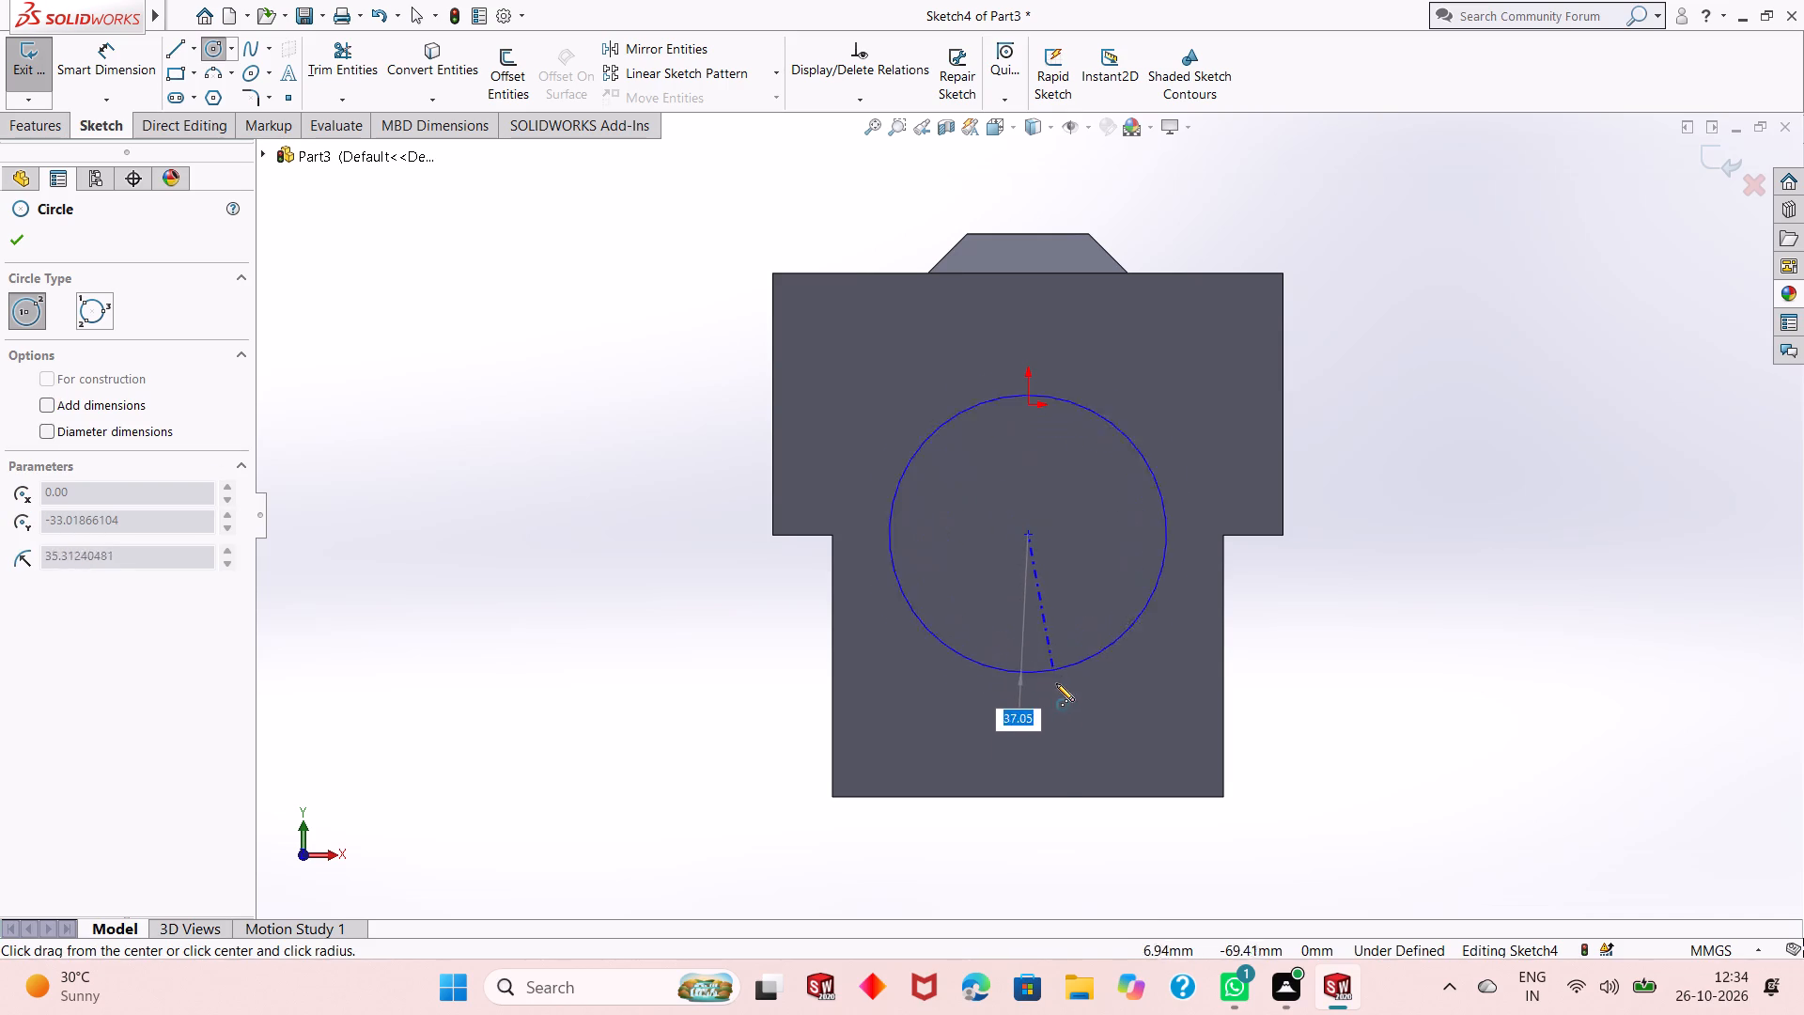
click(1050, 770)
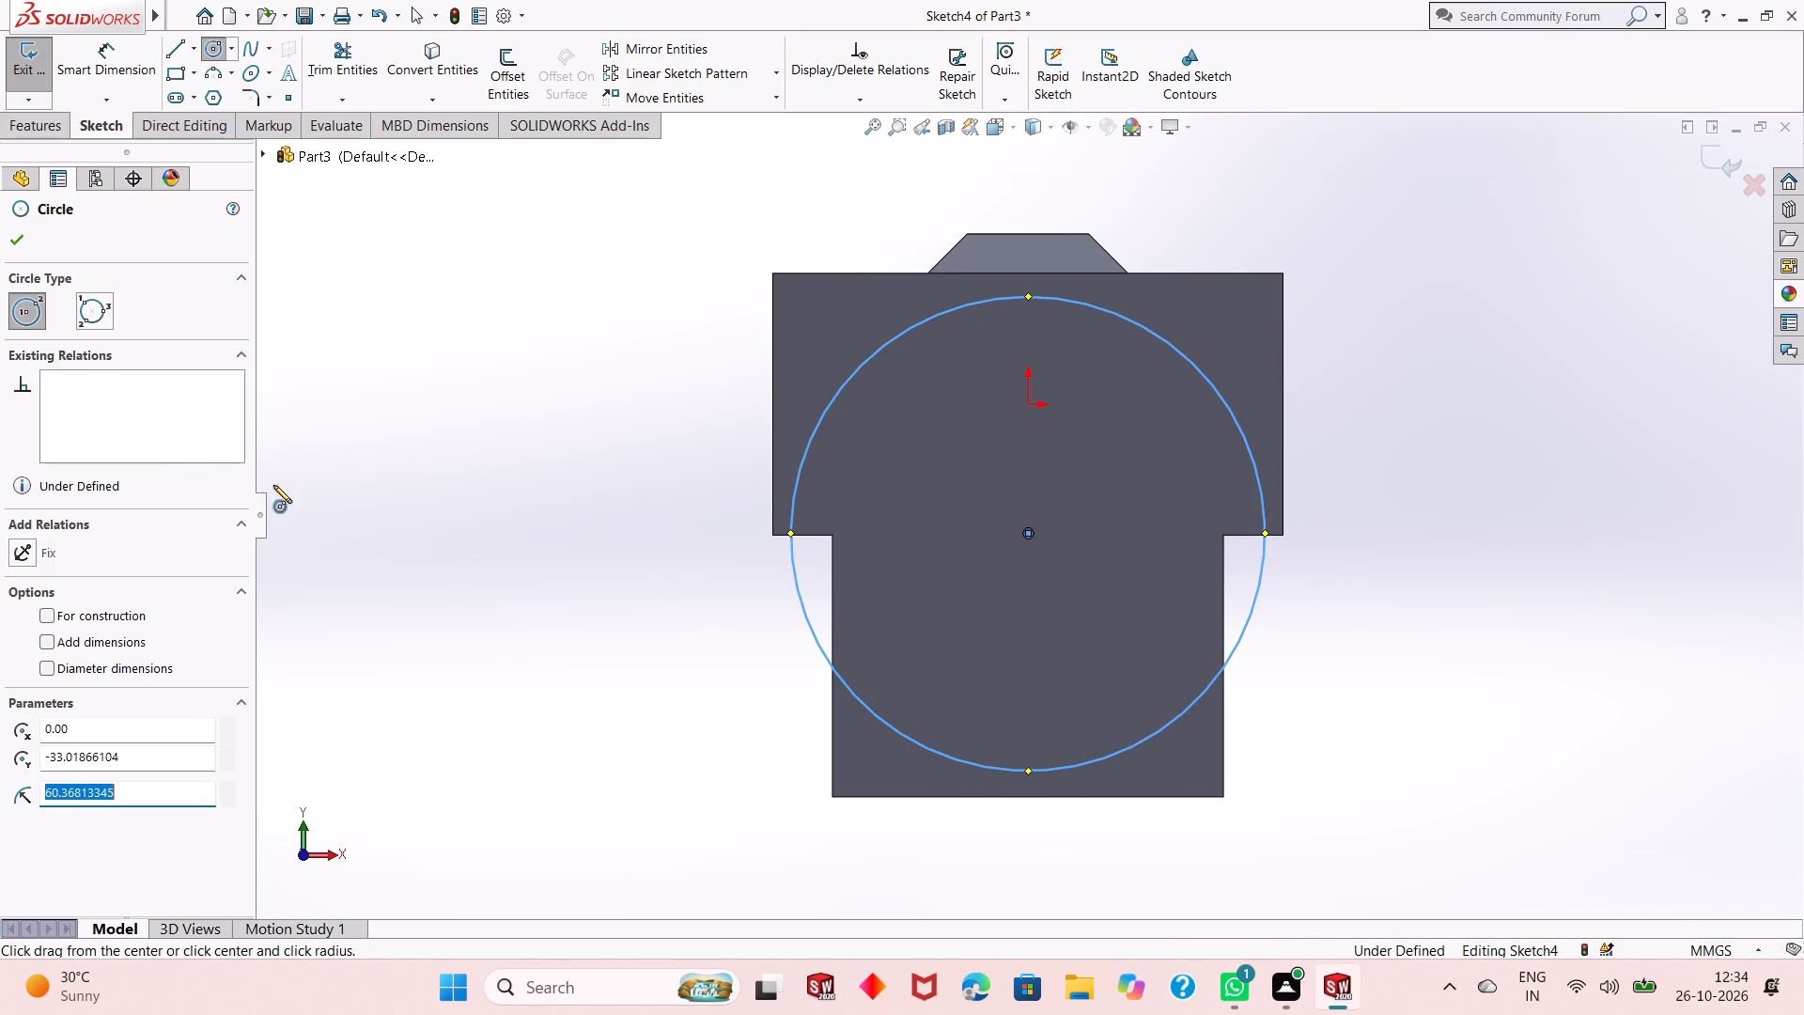
right_click(376, 392)
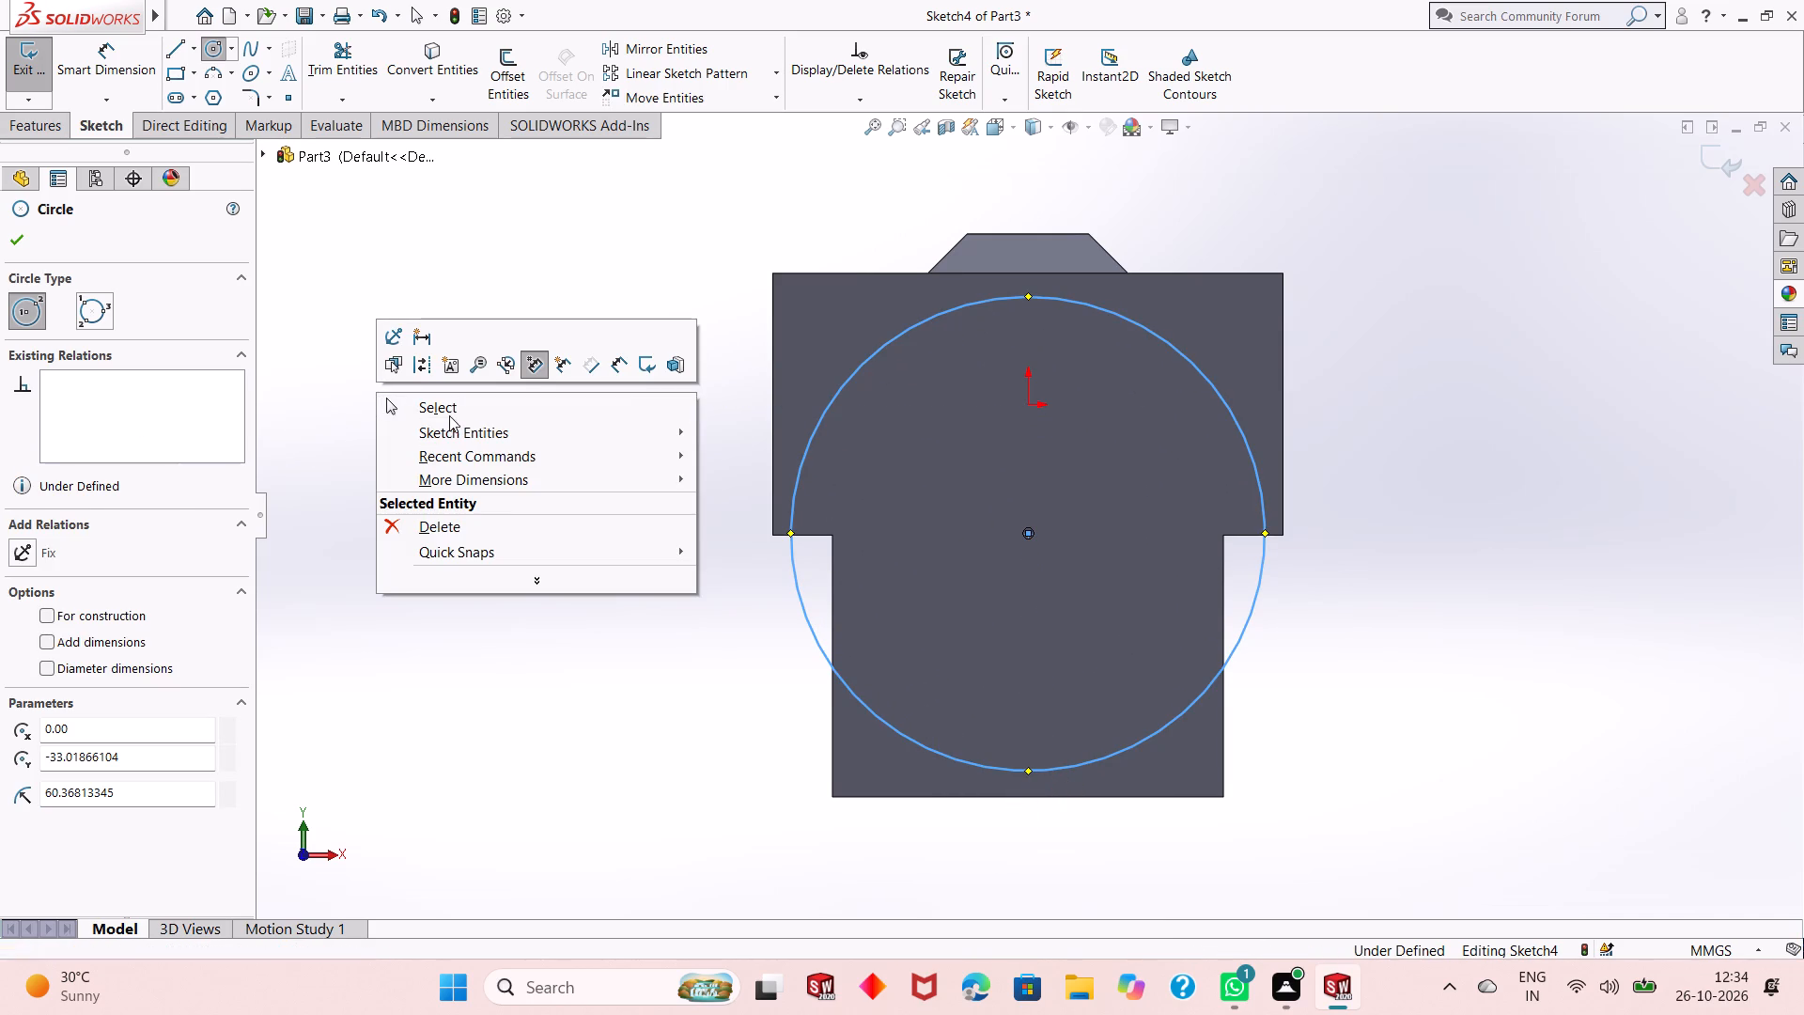
click(449, 412)
Dimension the circle with a diameter of 133.4 mm.
click(95, 66)
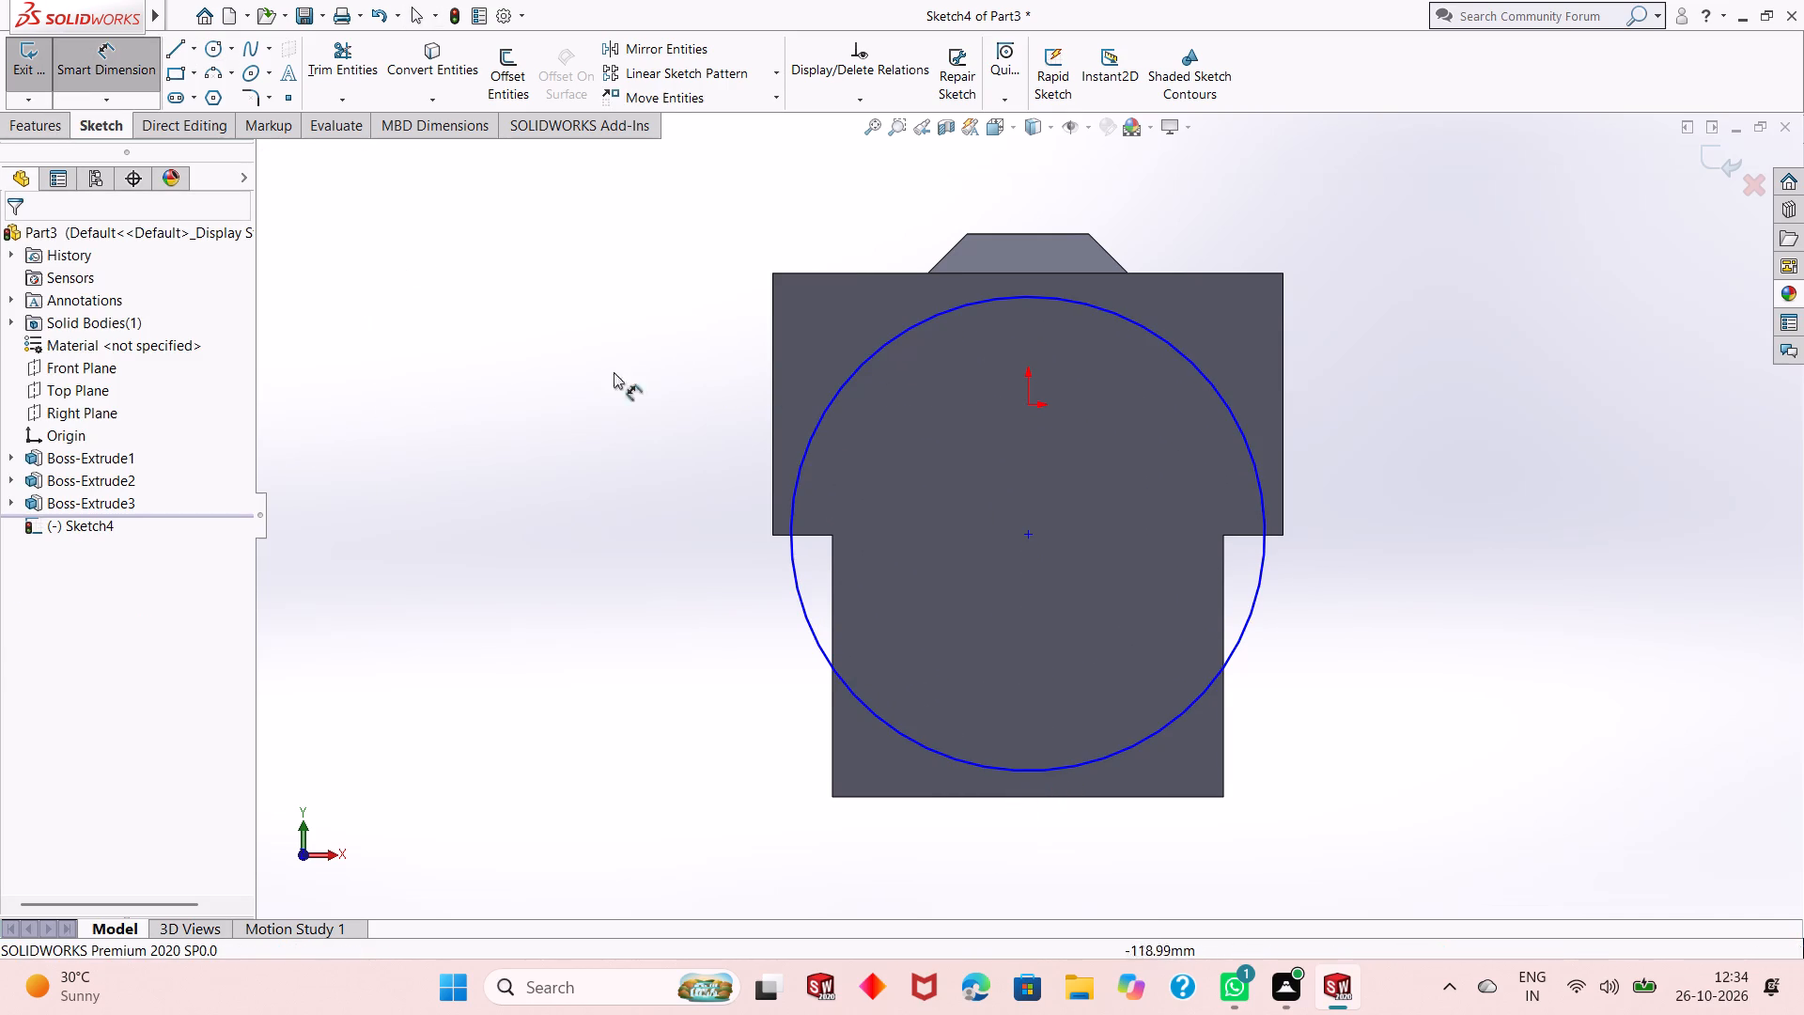
click(818, 643)
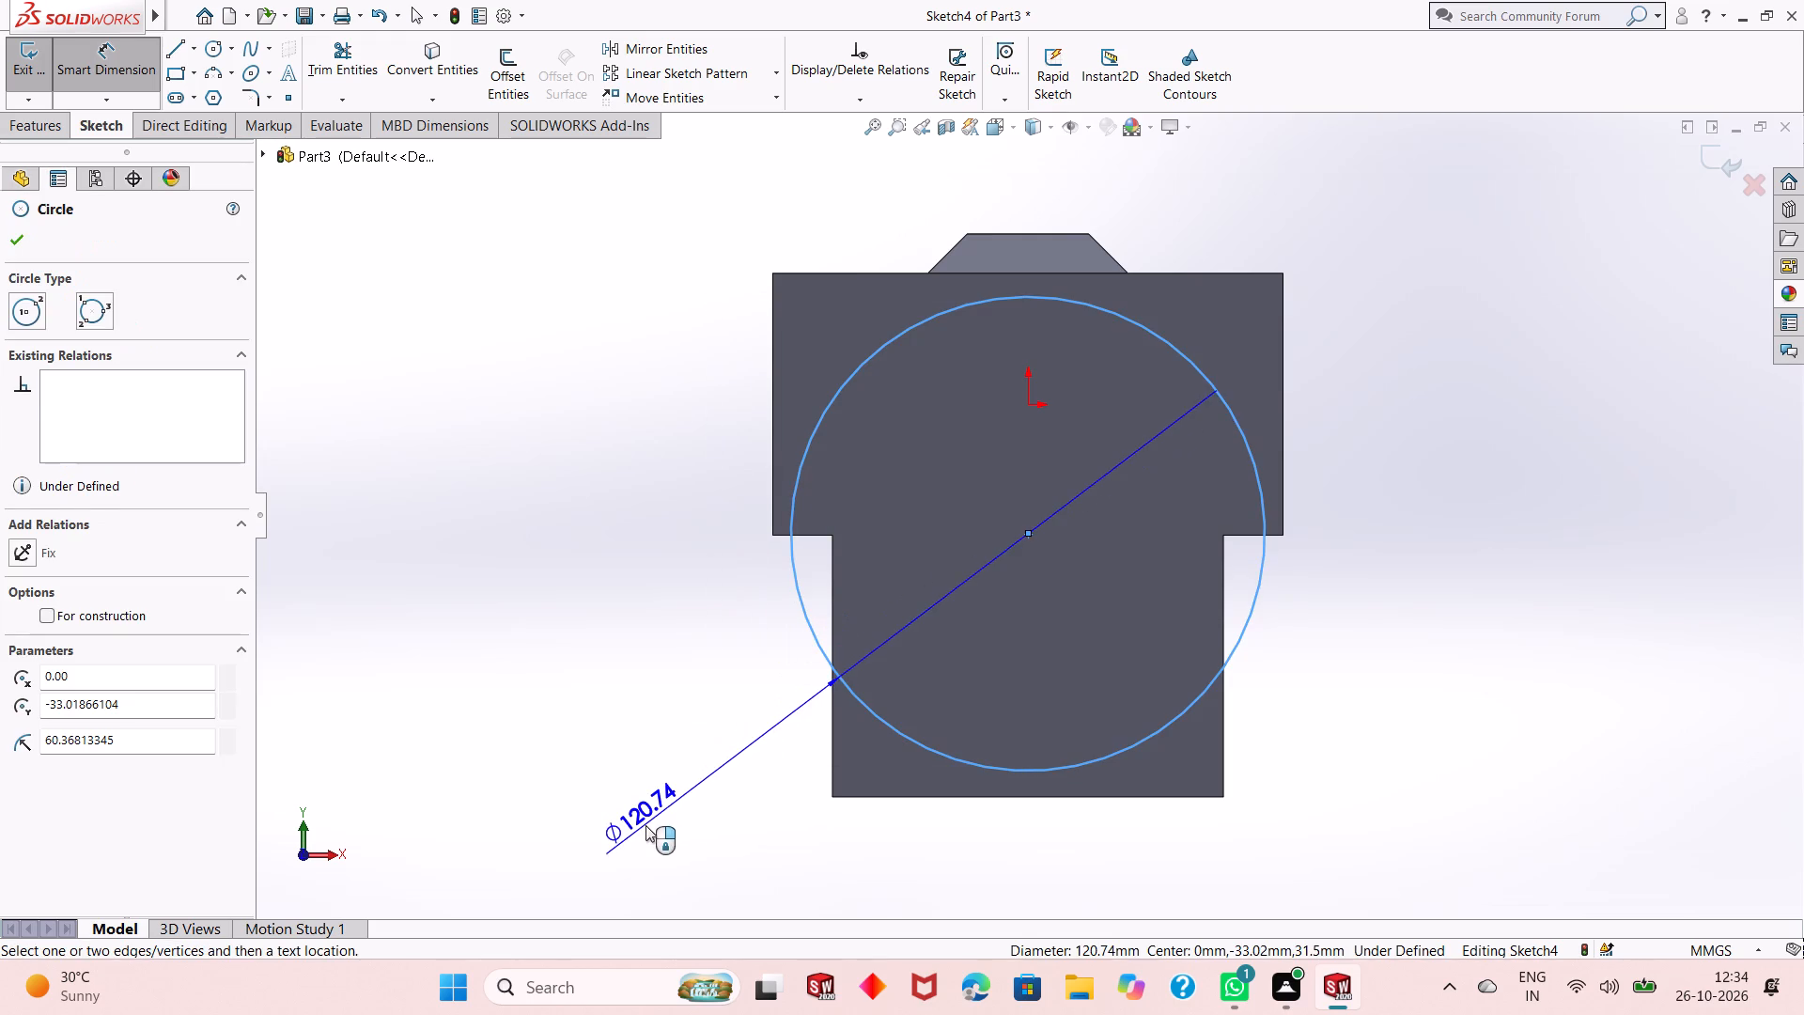
click(645, 825)
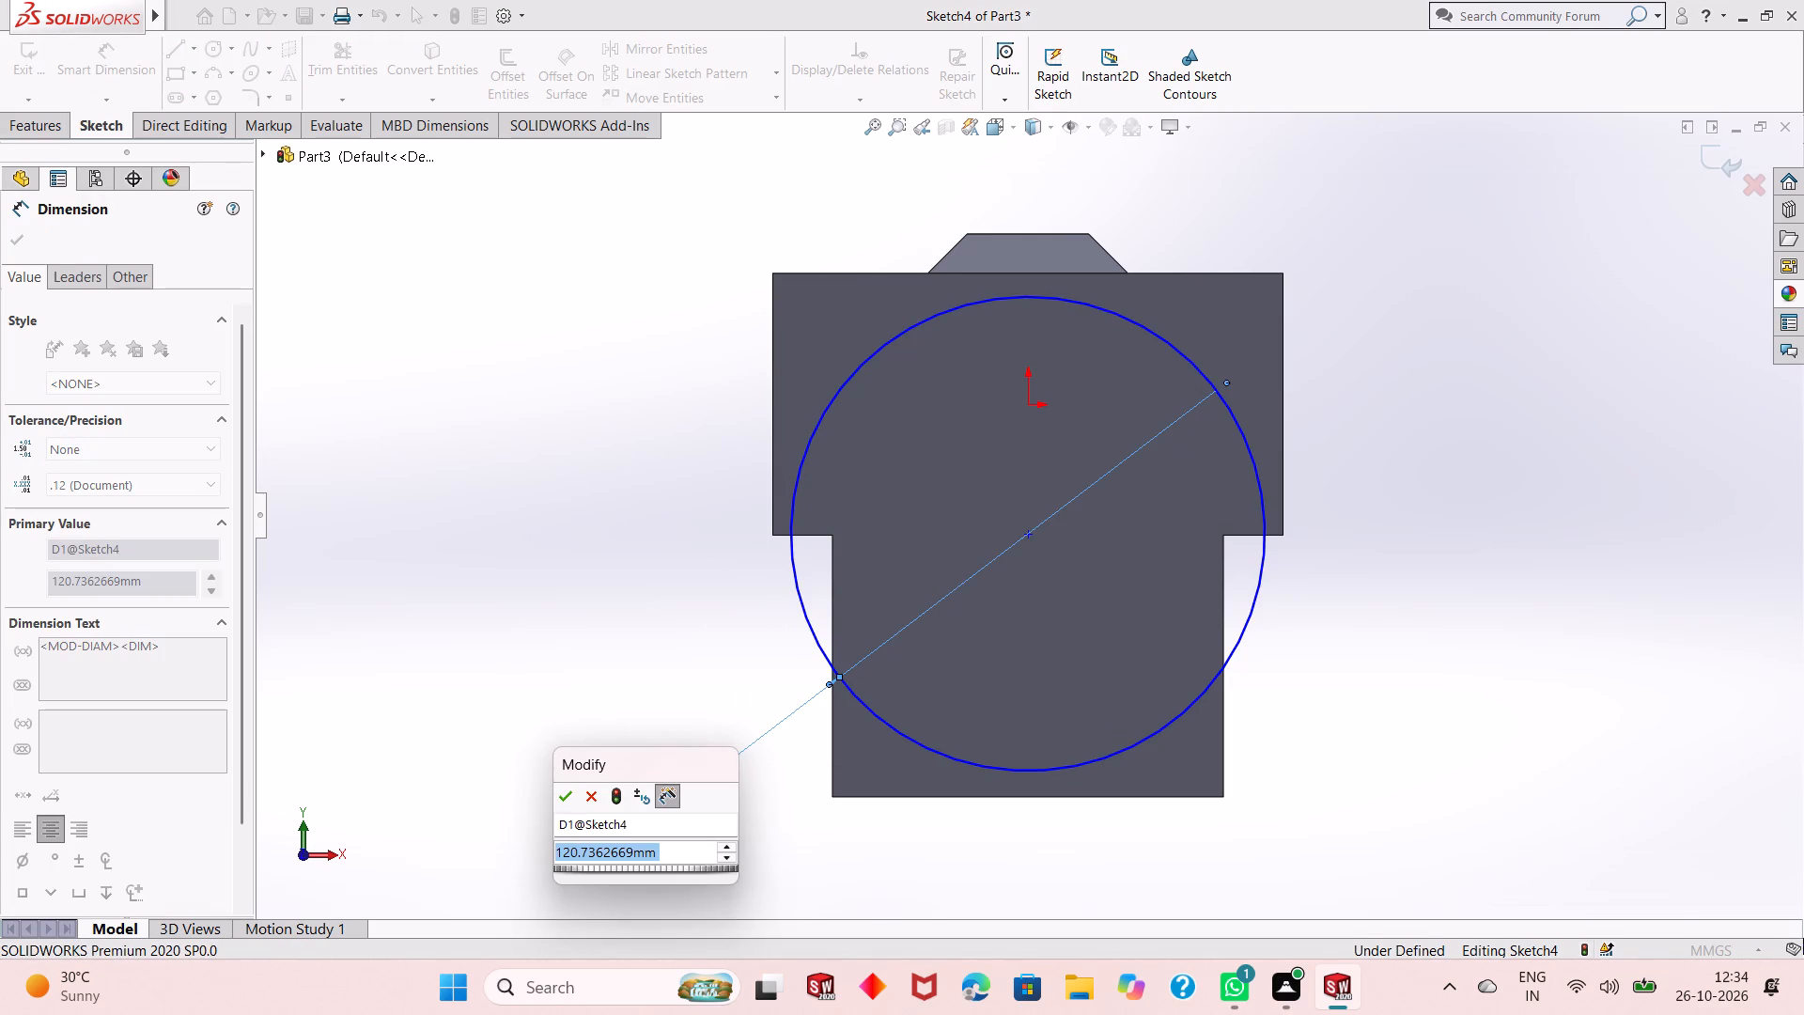
text(133.4)
key(Return)
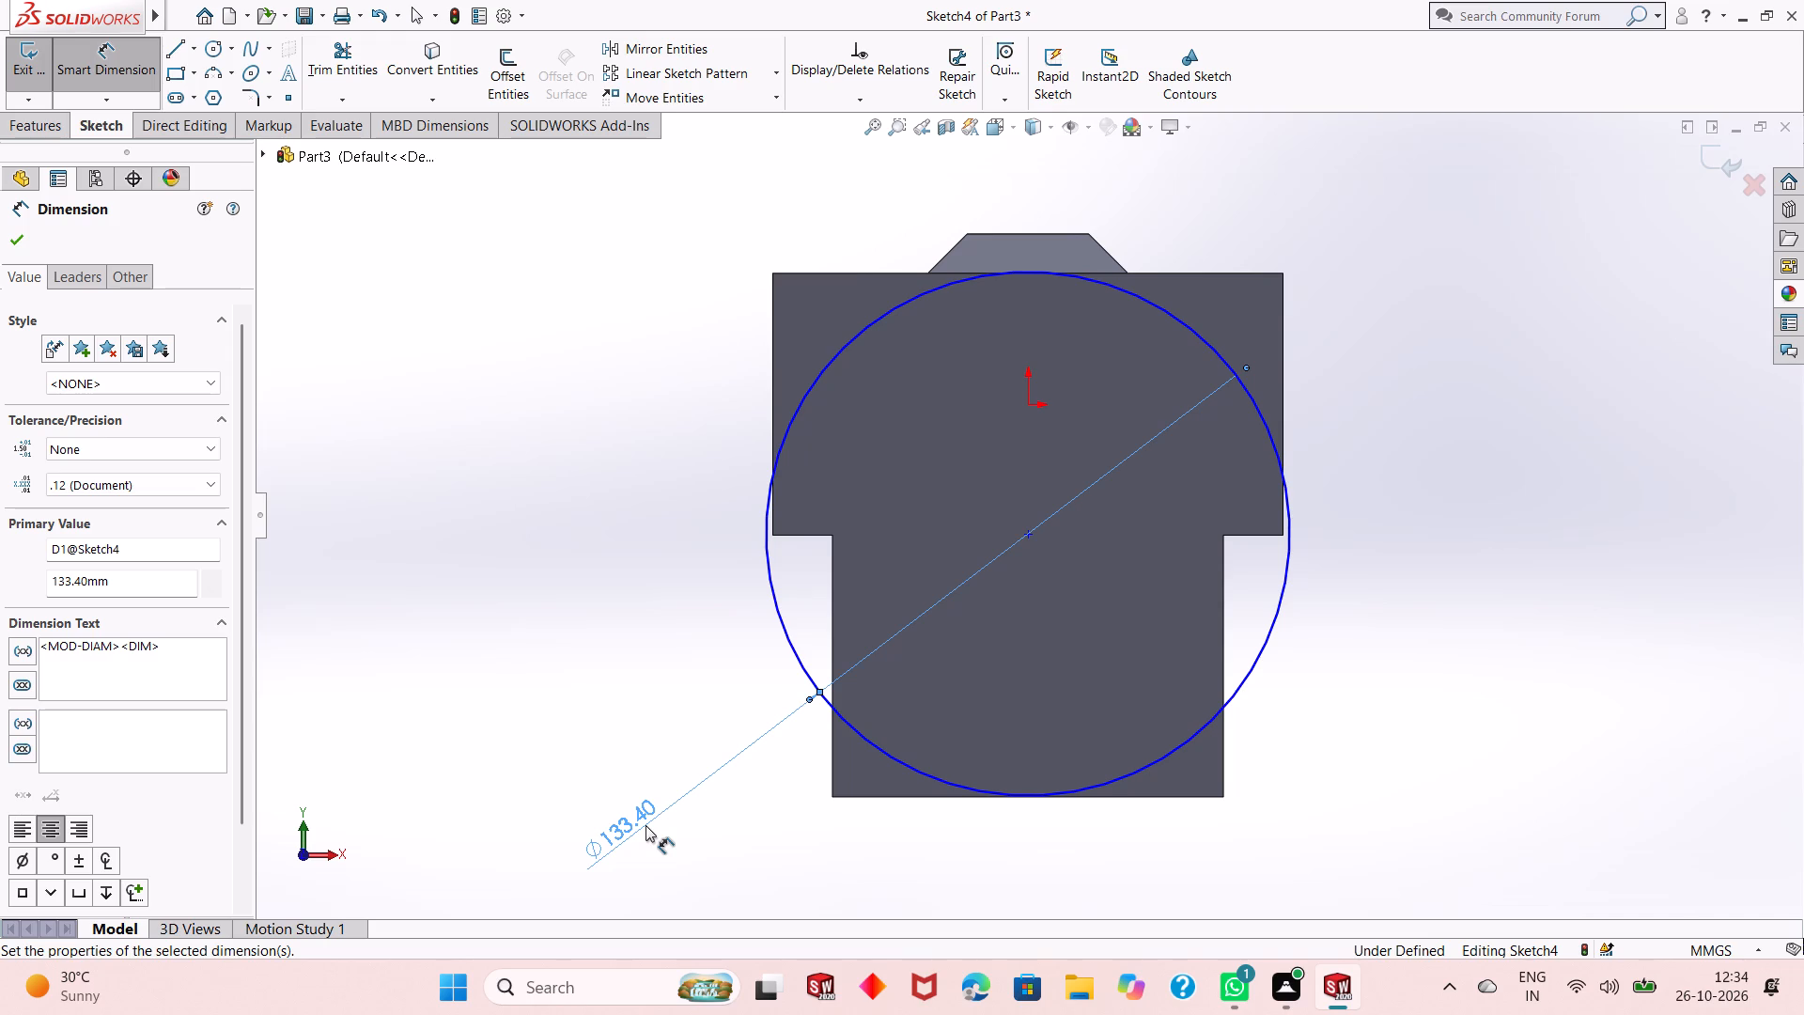
right_click(542, 416)
click(586, 482)
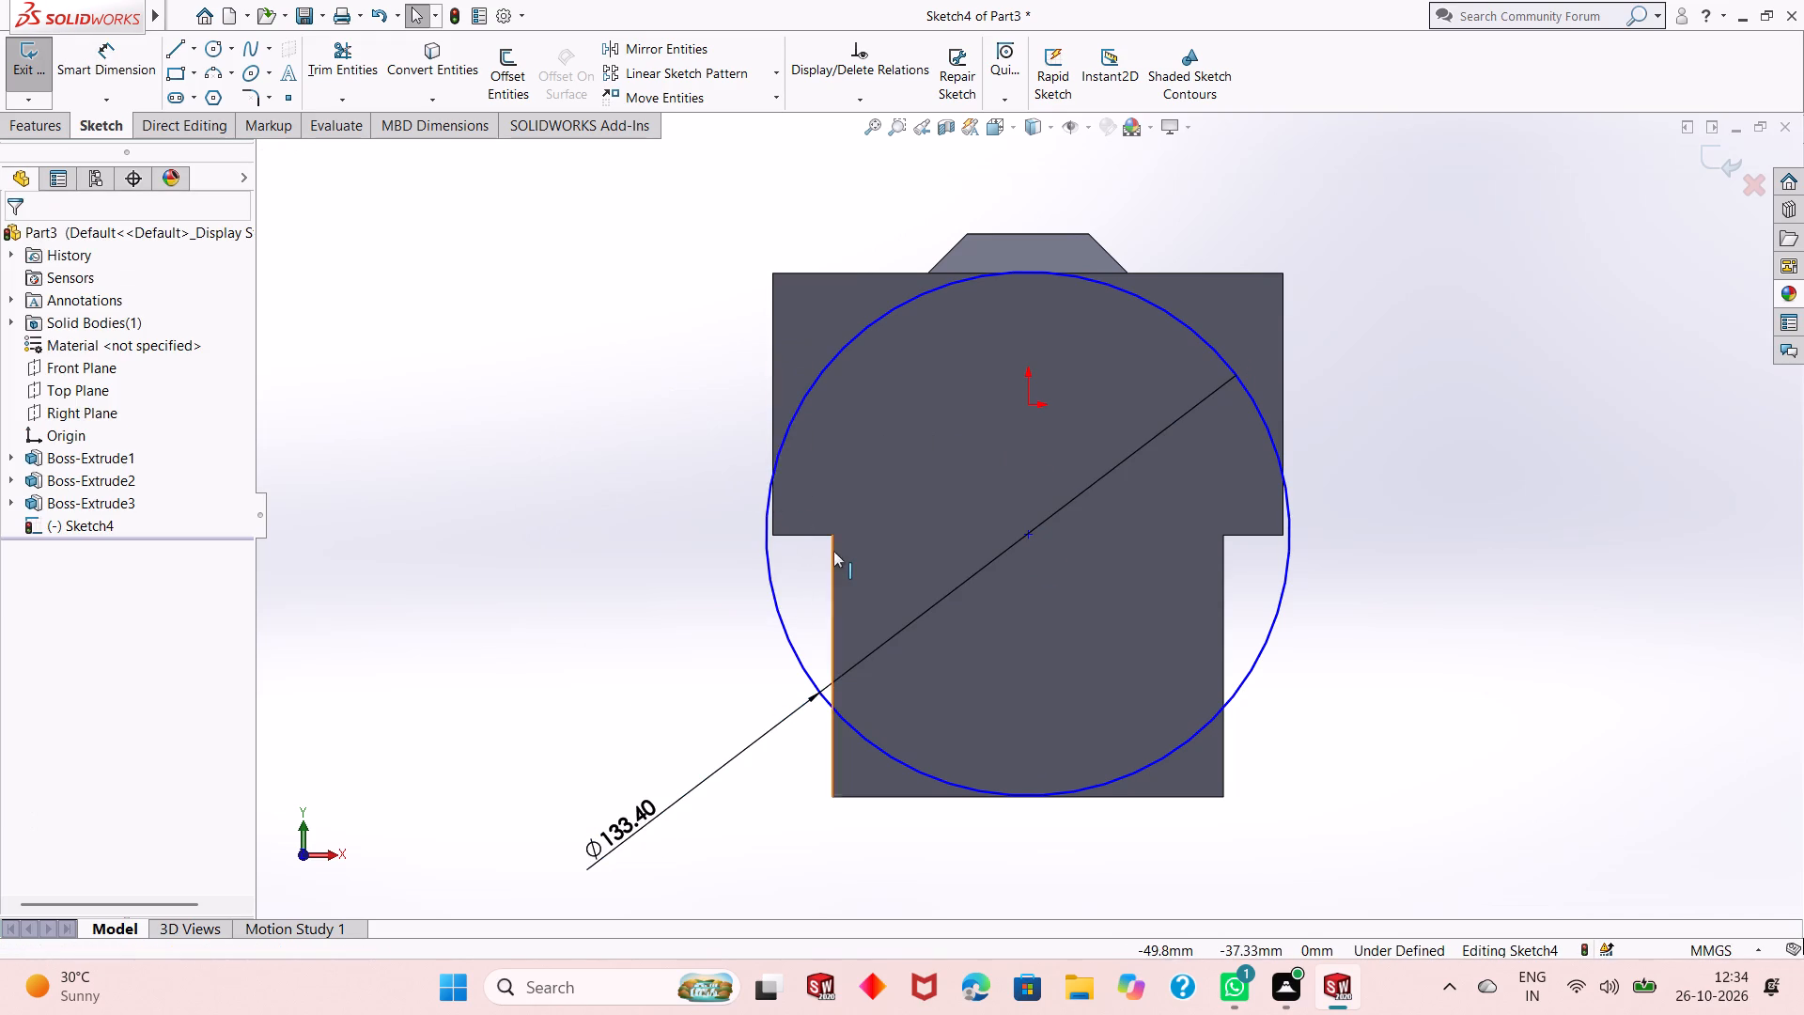
Add a horizontal relation between the circle's centre and the step corner where the wide block meets the narrower lower block.
click(831, 534)
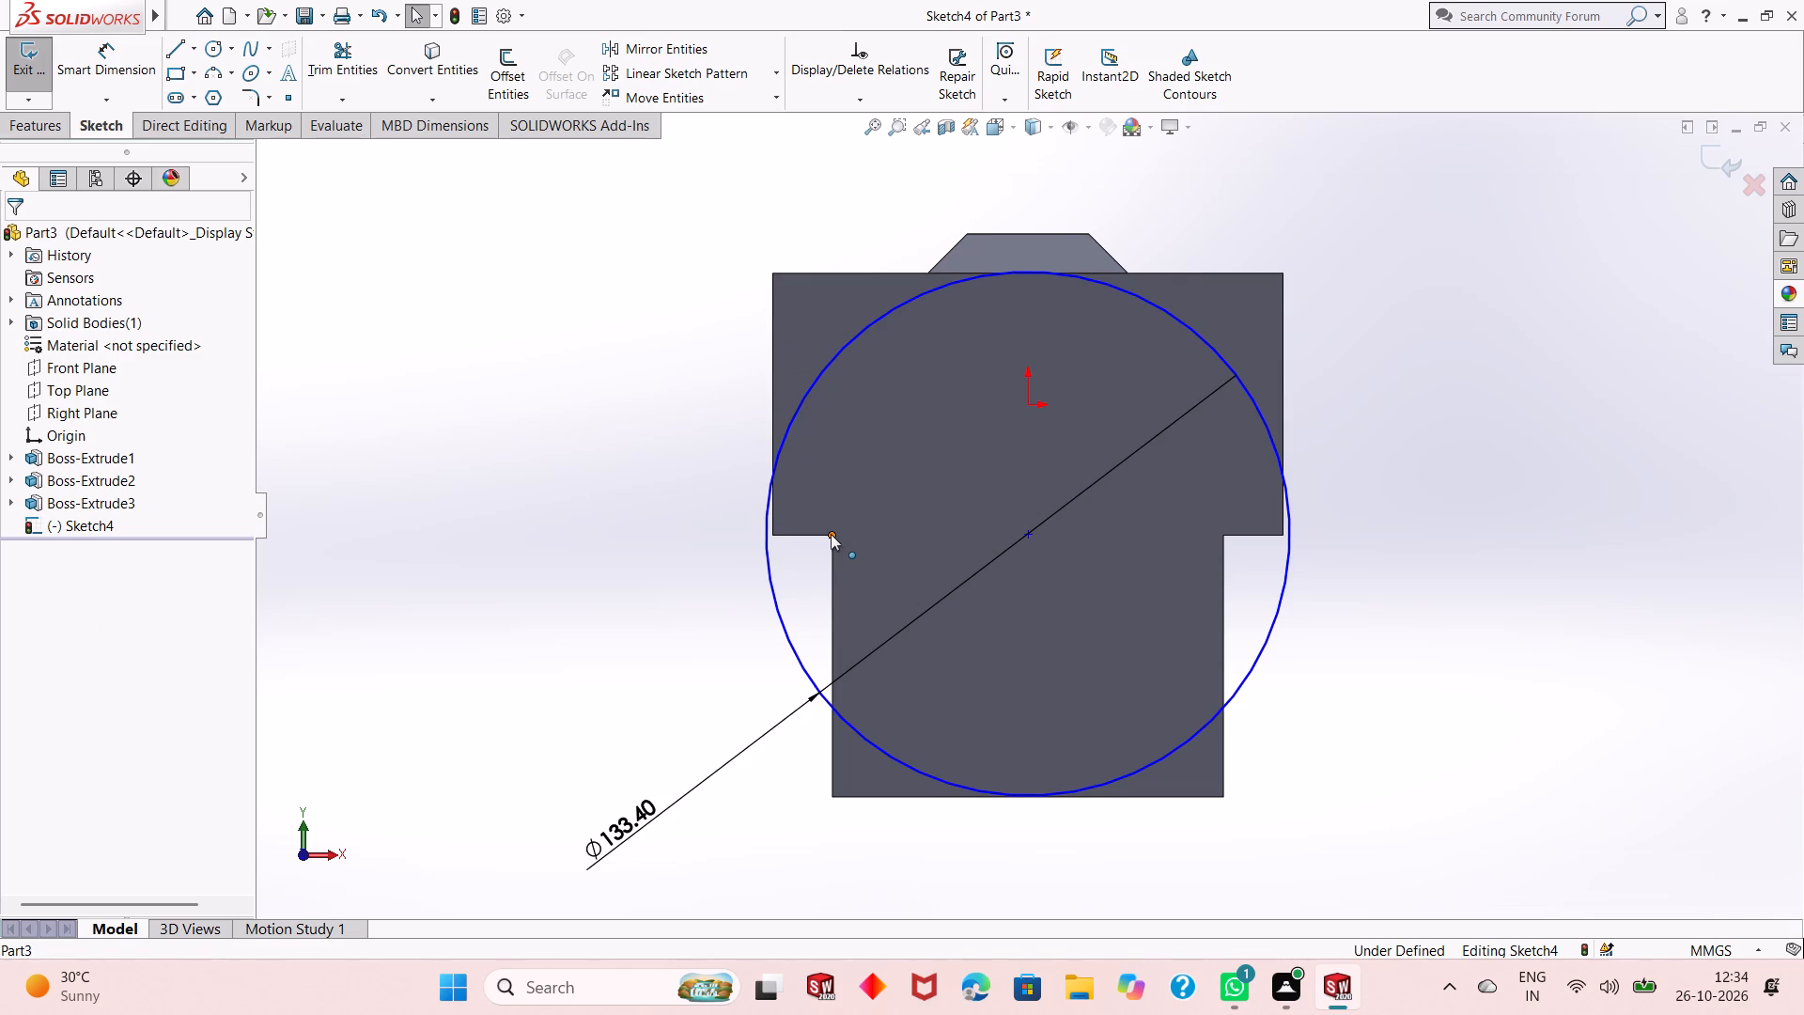
ctrl+click(1028, 537)
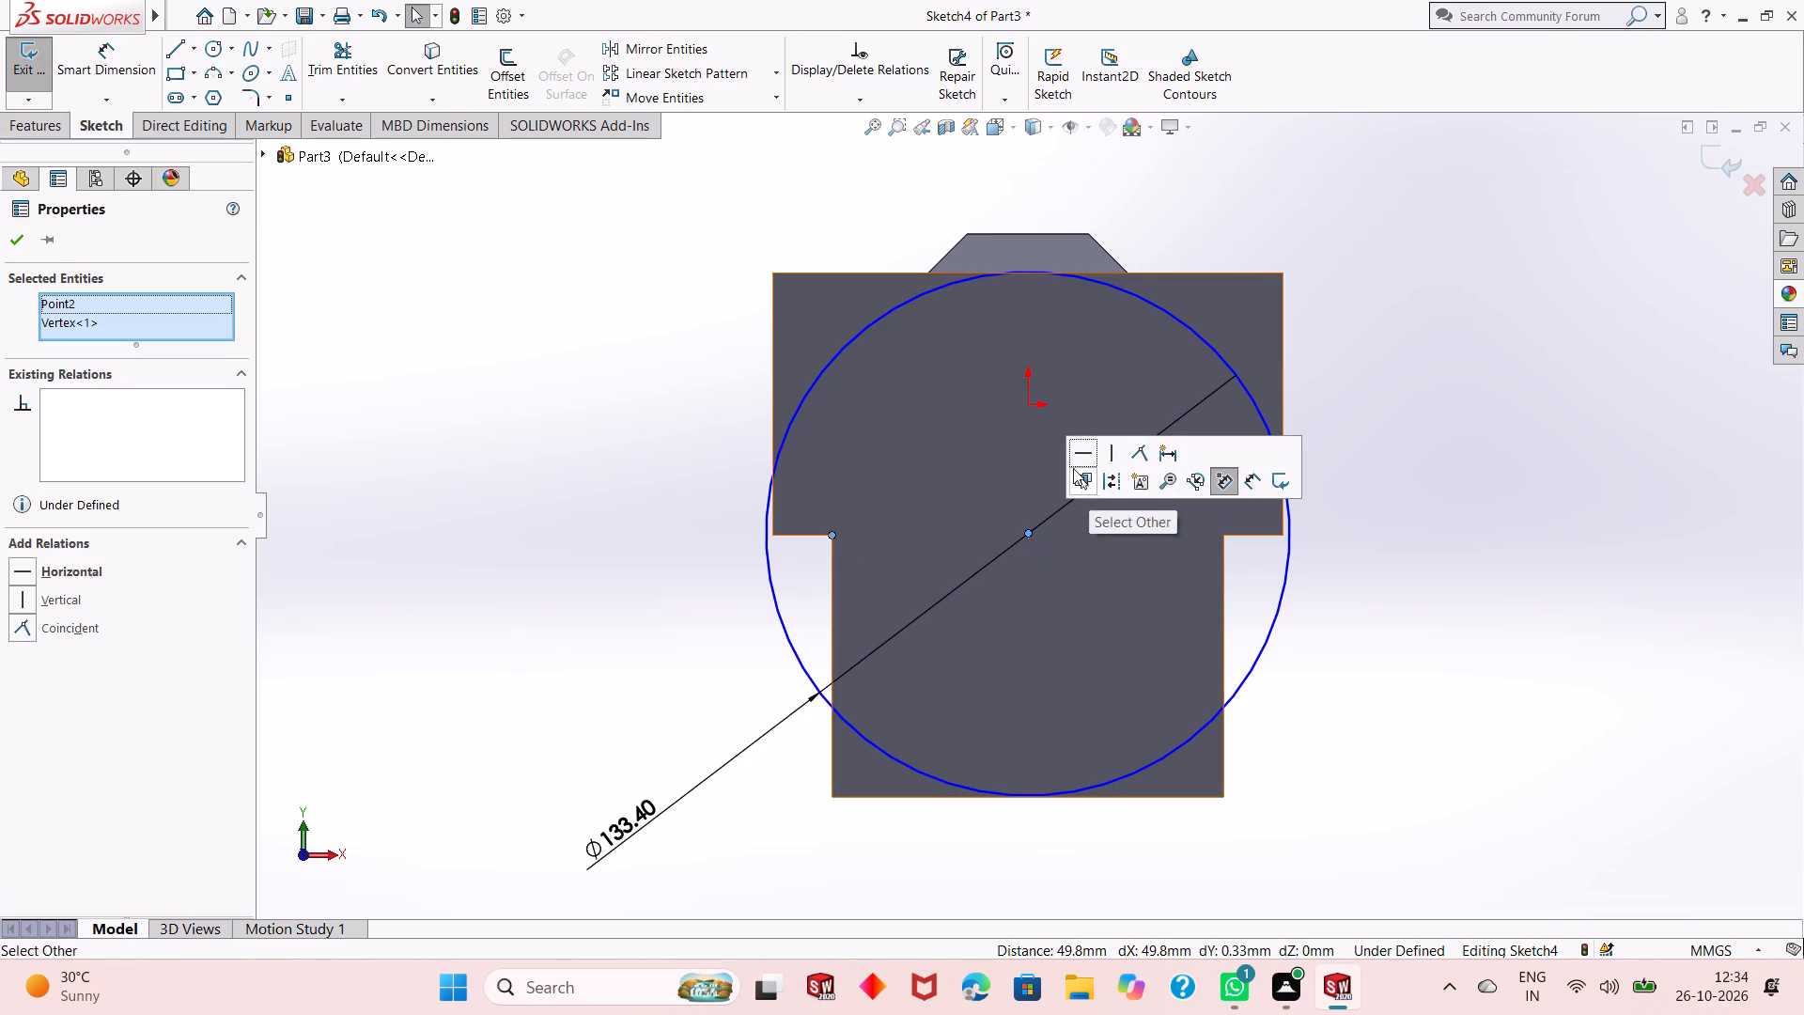
click(1073, 456)
drag(14, 247, 26, 229)
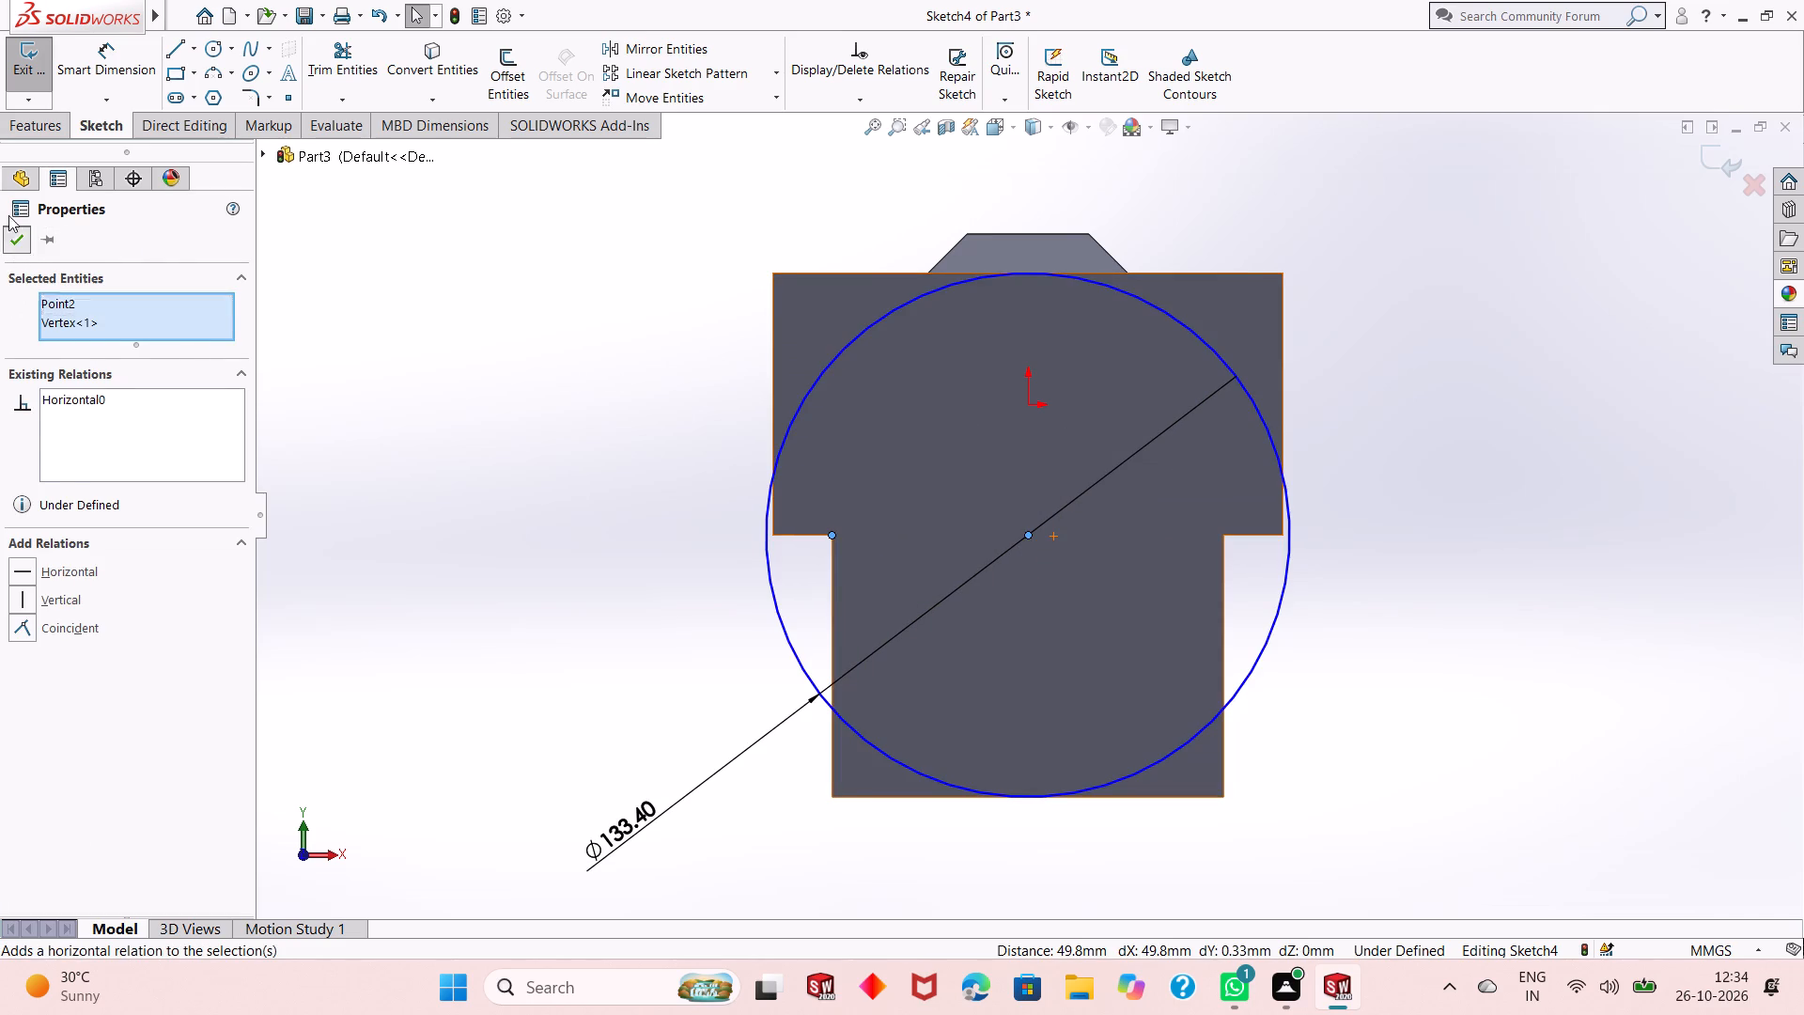
Add a vertical relation between the origin and the circle's centre.
click(1023, 405)
ctrl+click(1032, 531)
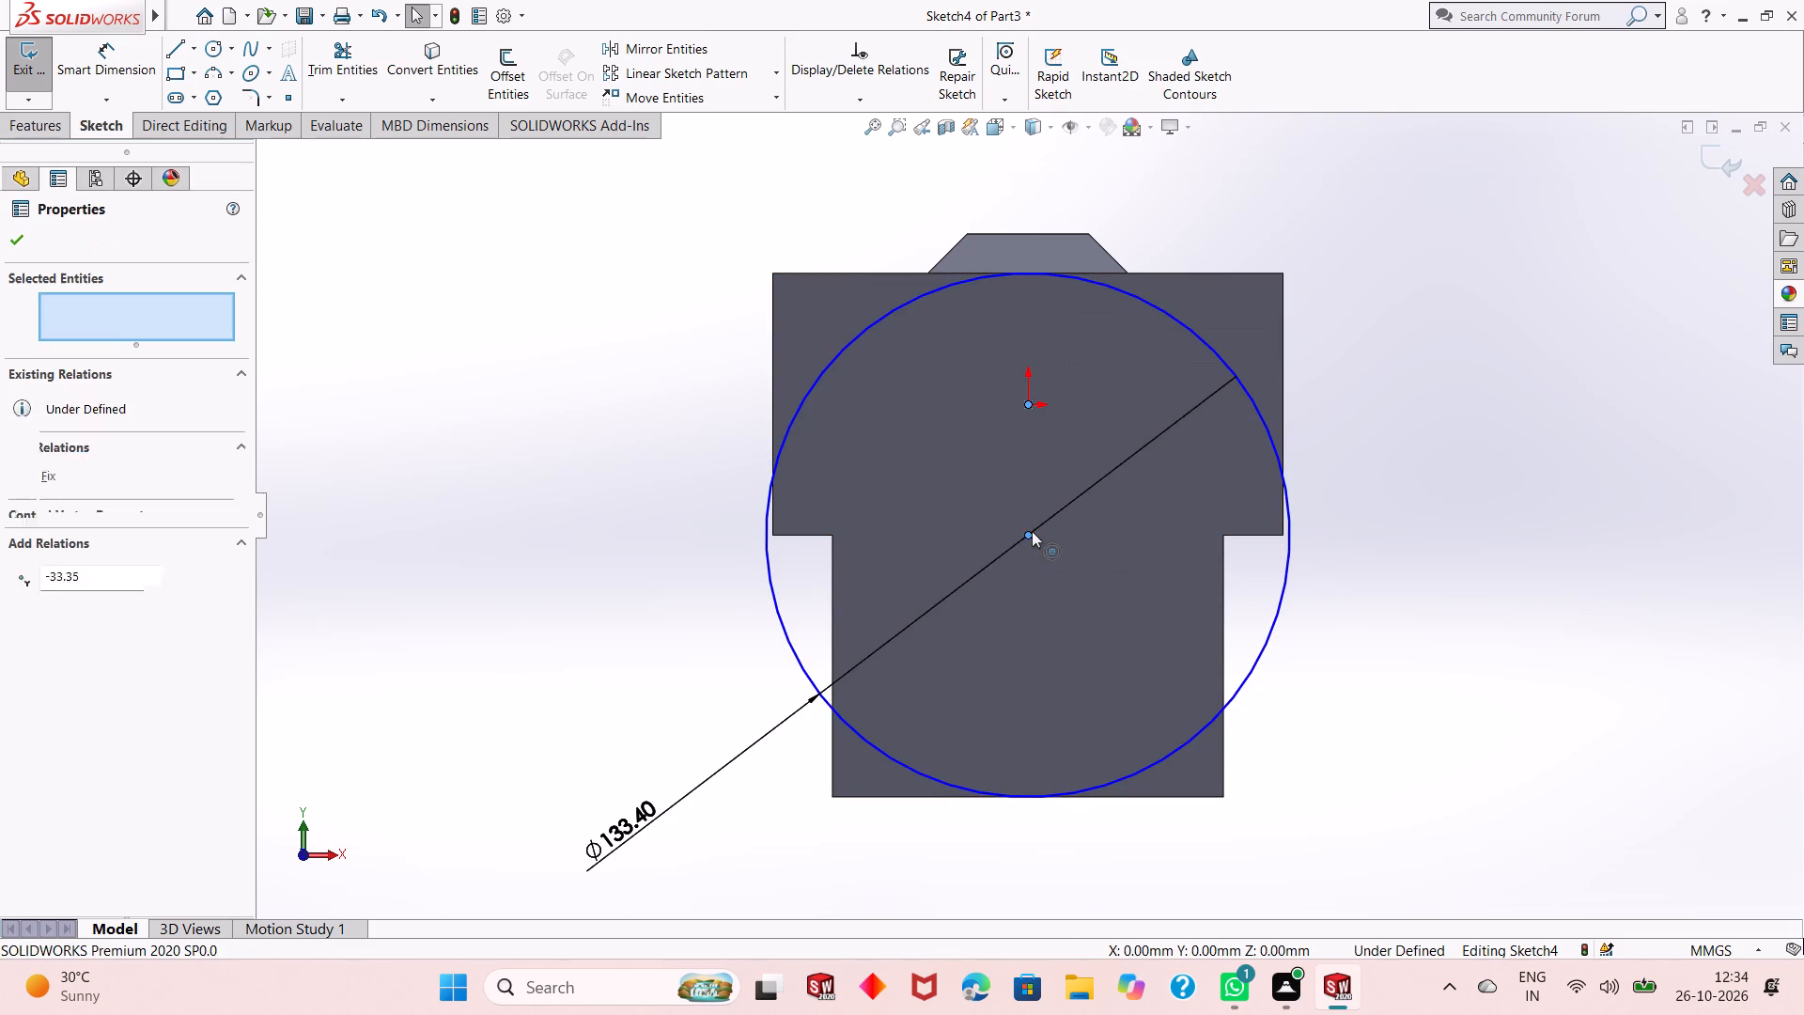
click(1109, 443)
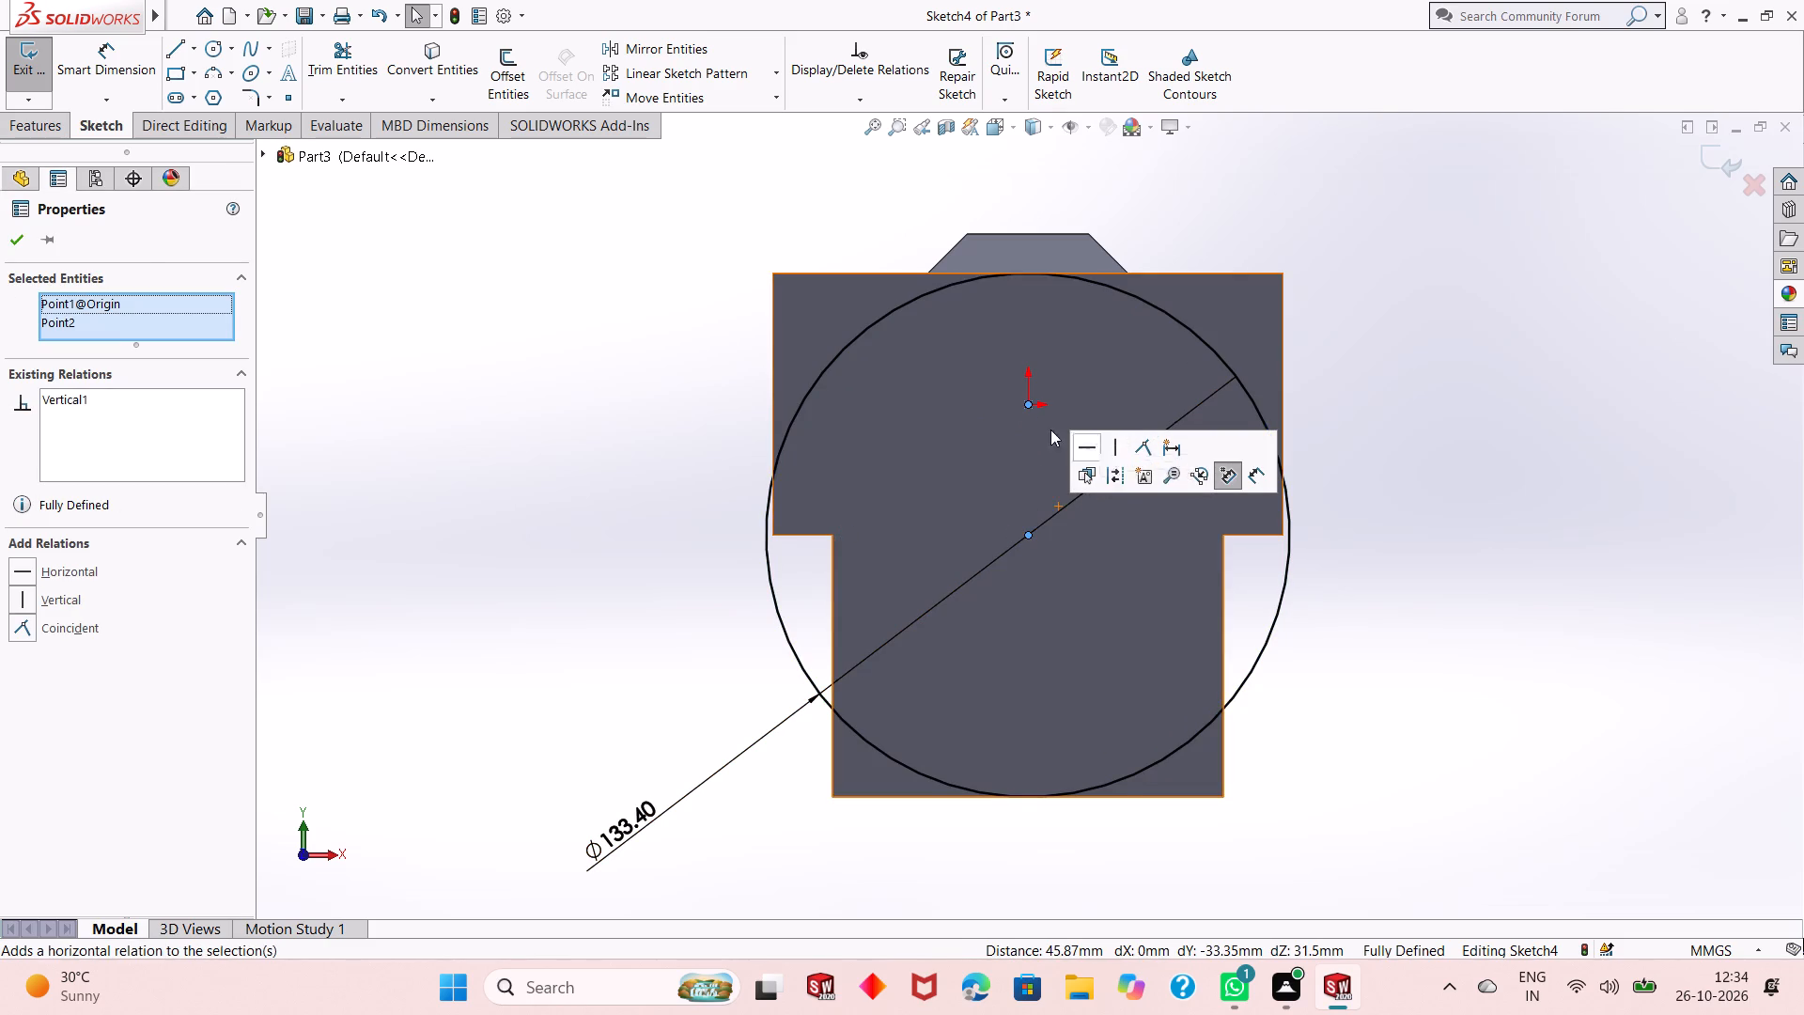
click(11, 250)
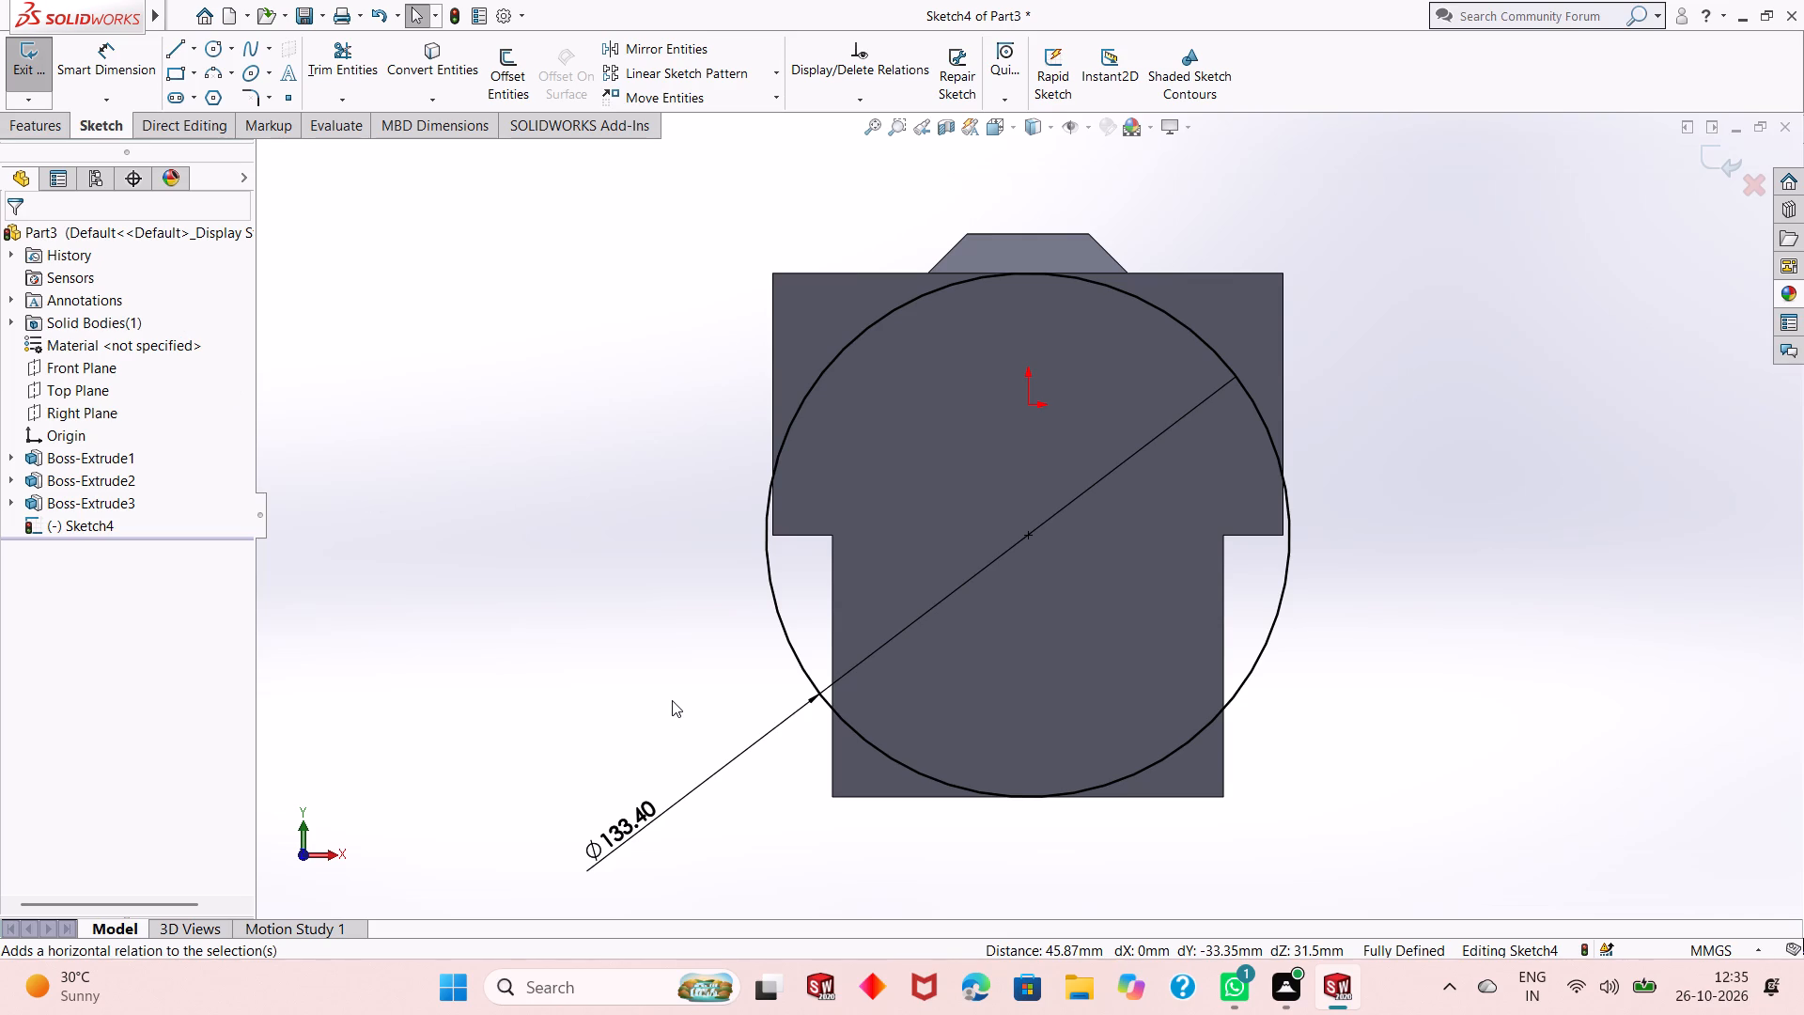
Extrude the circle from the front face as a blind boss with a depth of 19/2 mm.
click(60, 127)
click(42, 94)
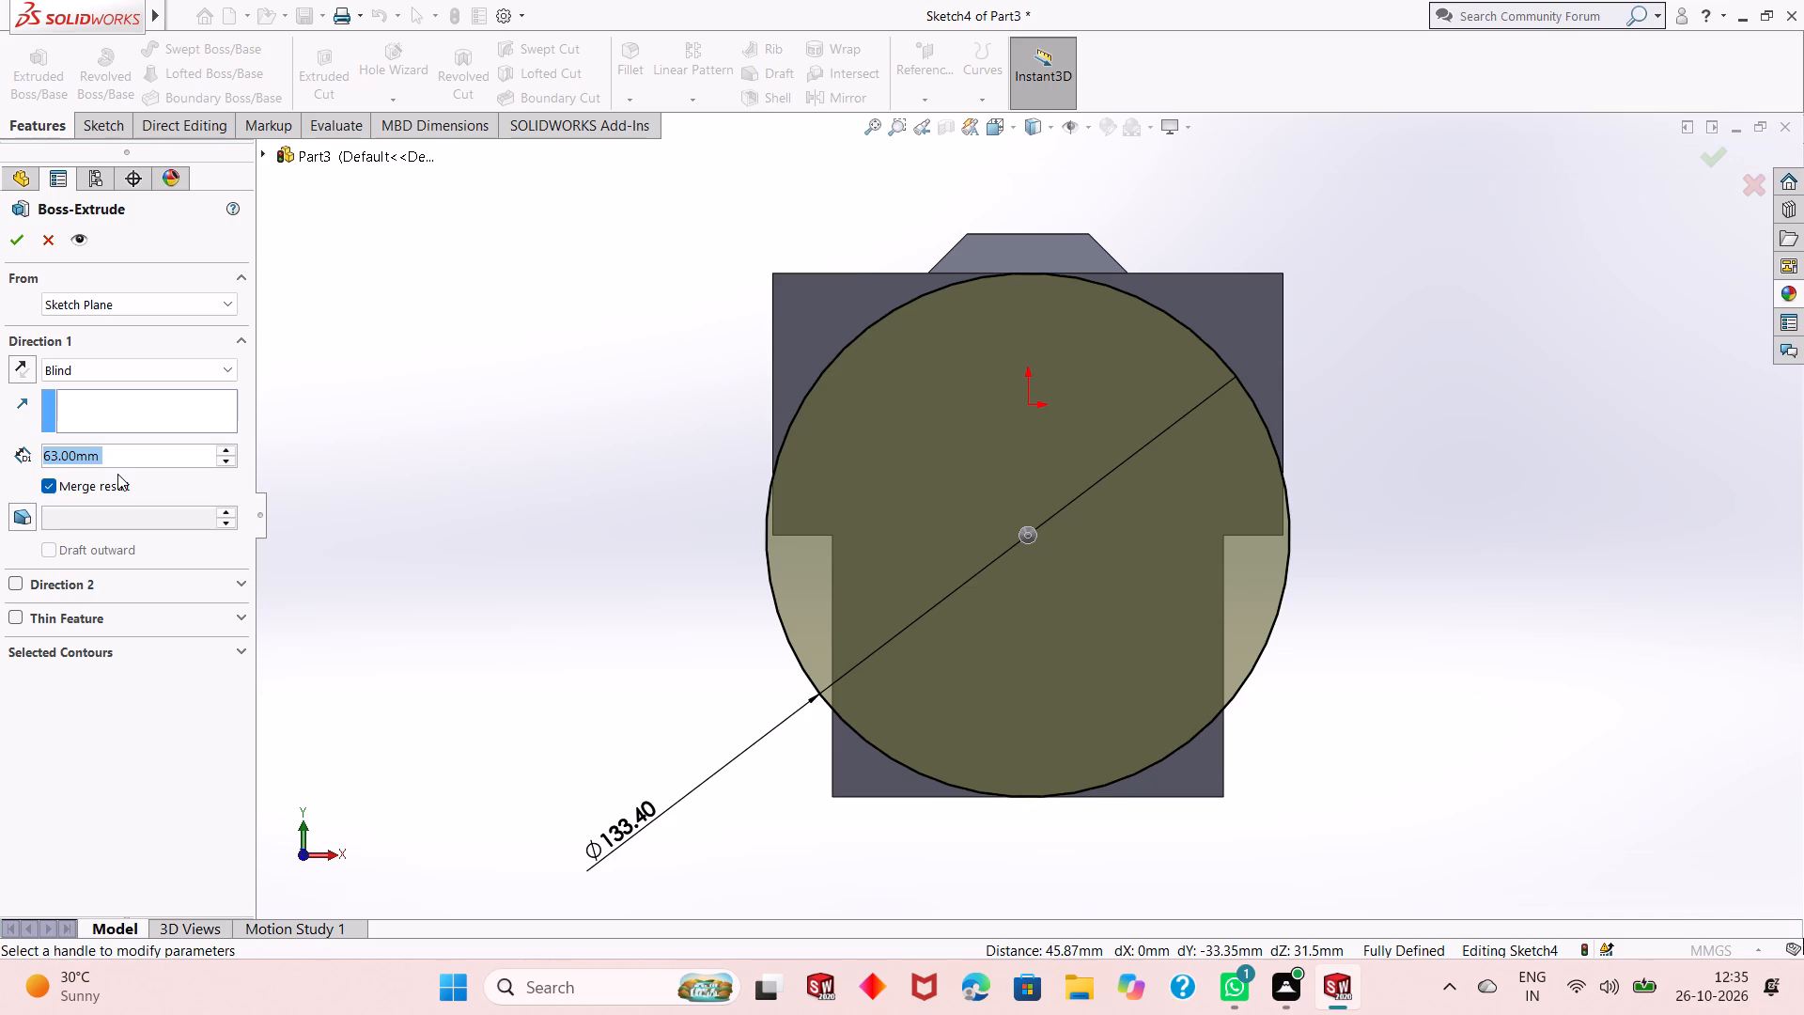
text(82)
text(-63)
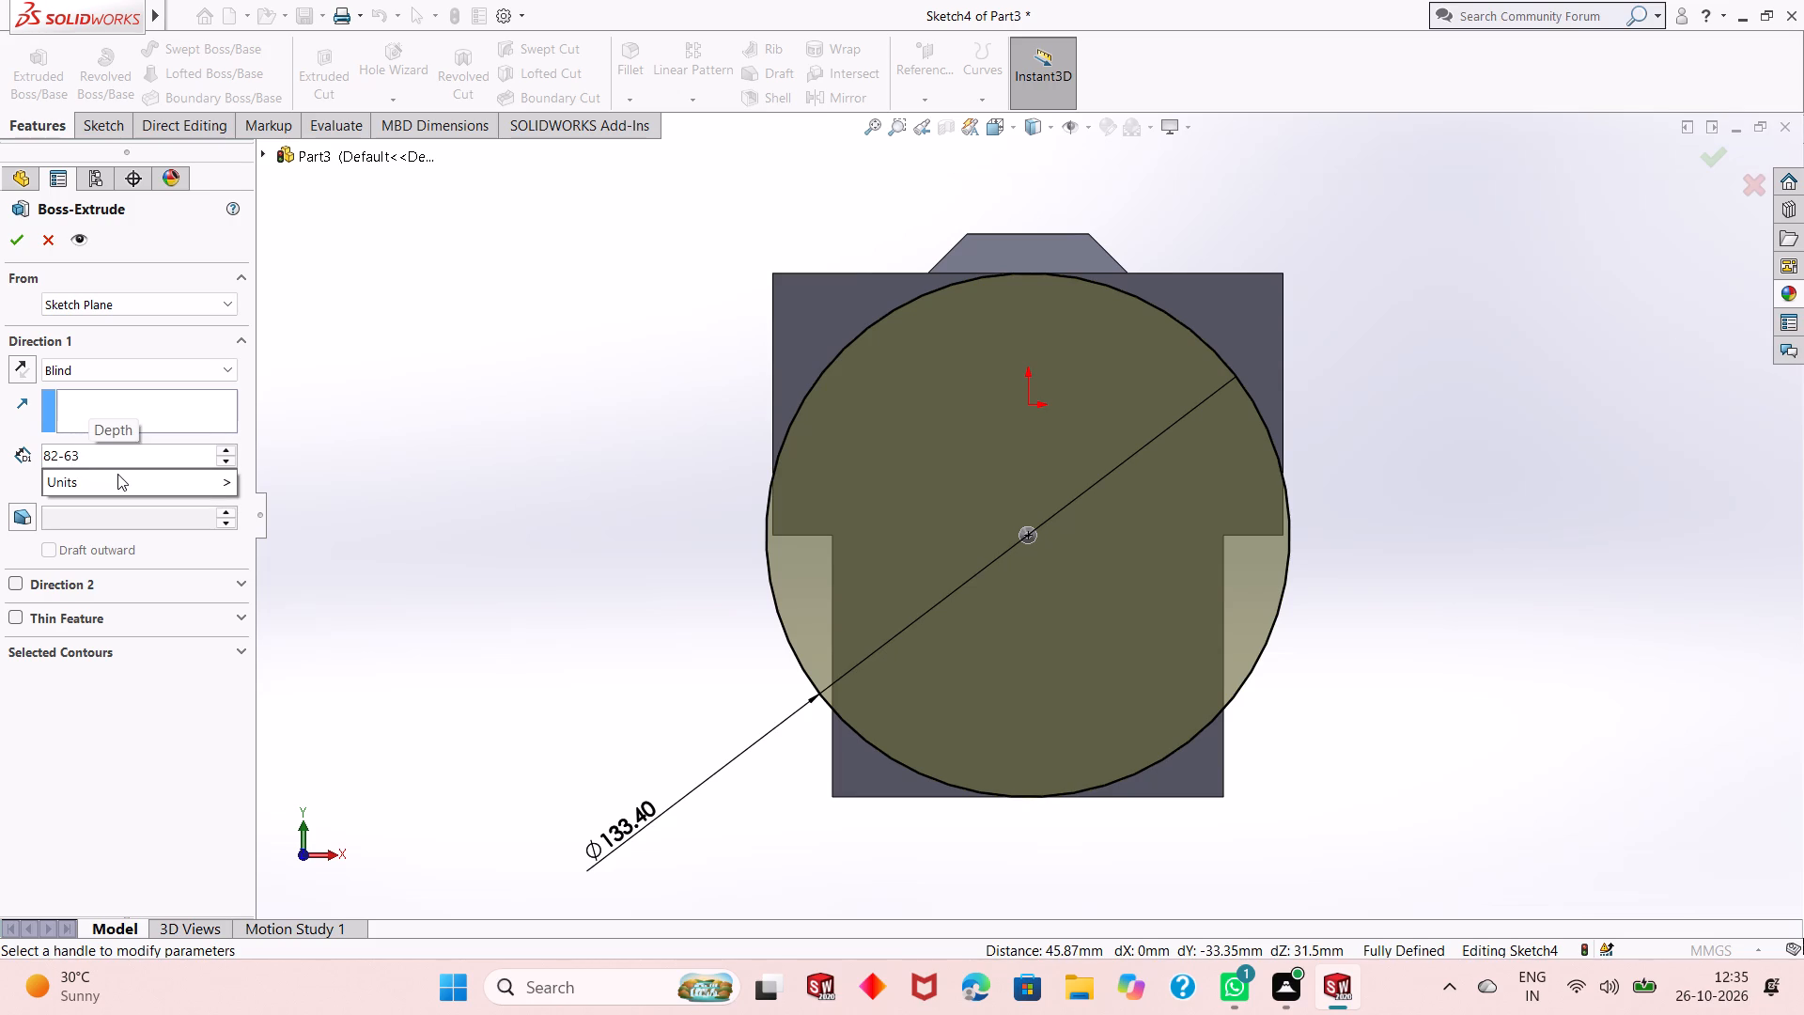
key(Return)
text(16)
key(BackSpace)
text(9/2)
key(Return)
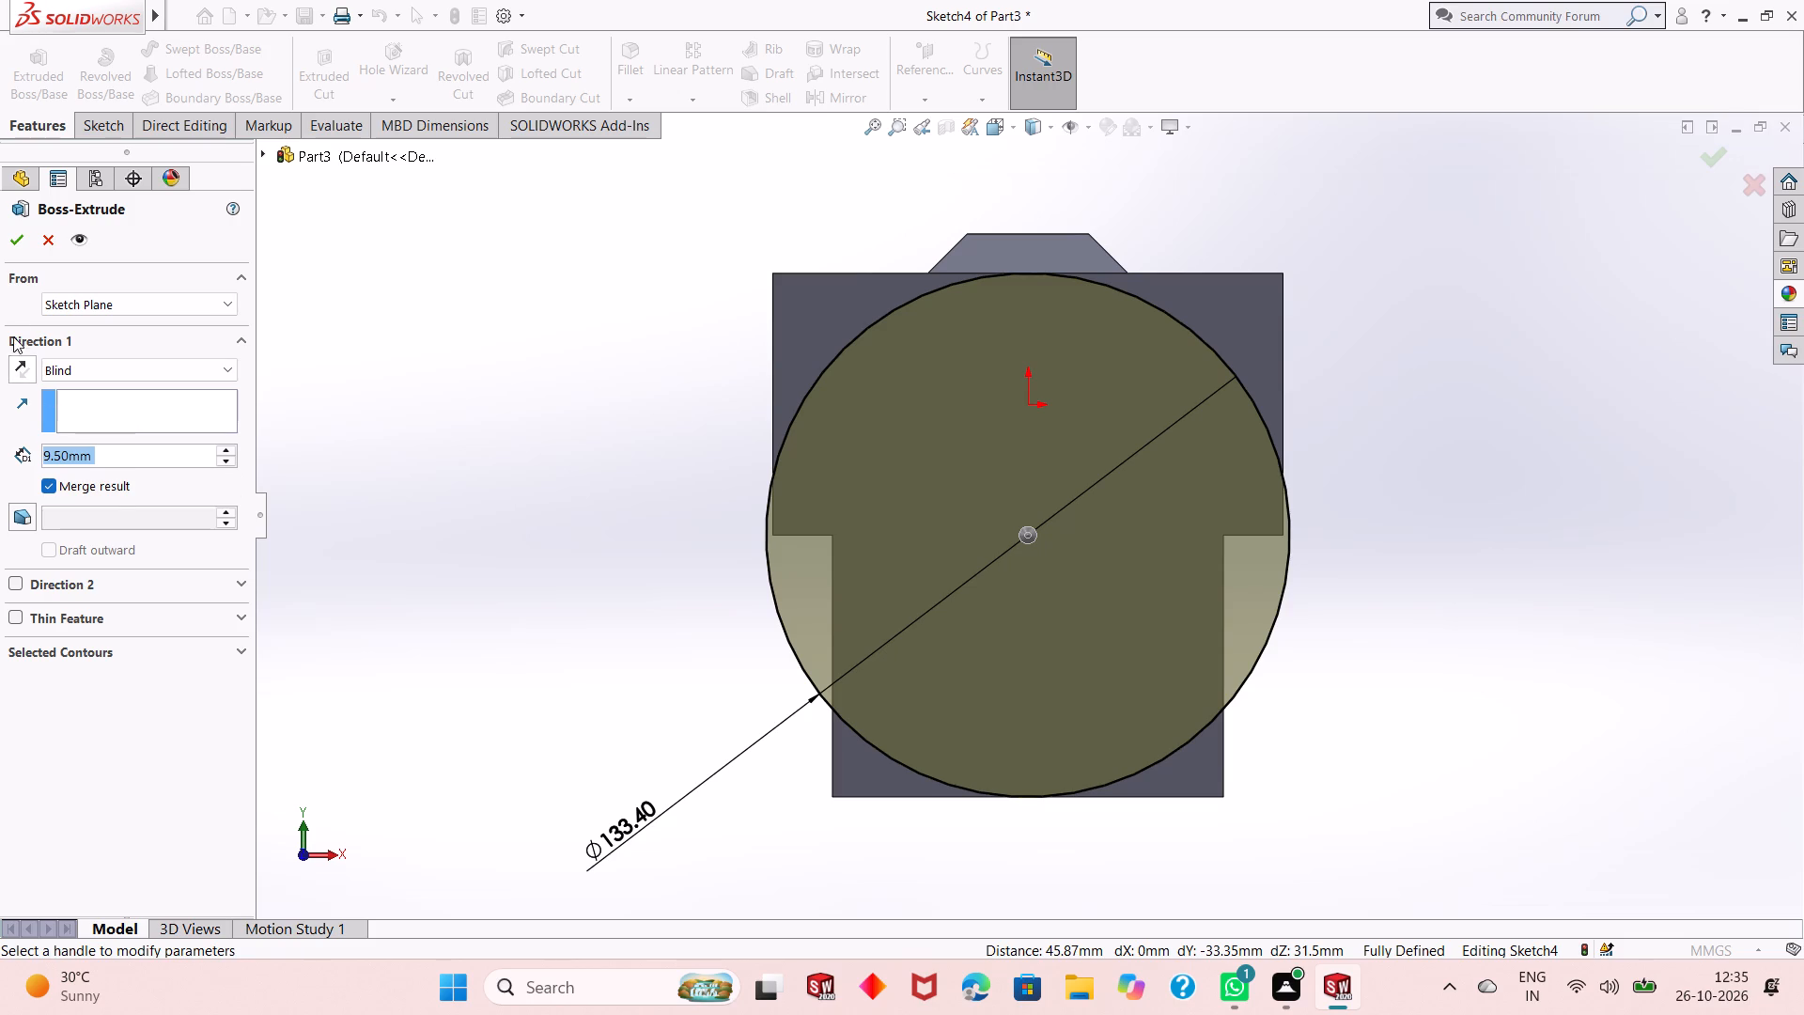
click(27, 249)
click(731, 685)
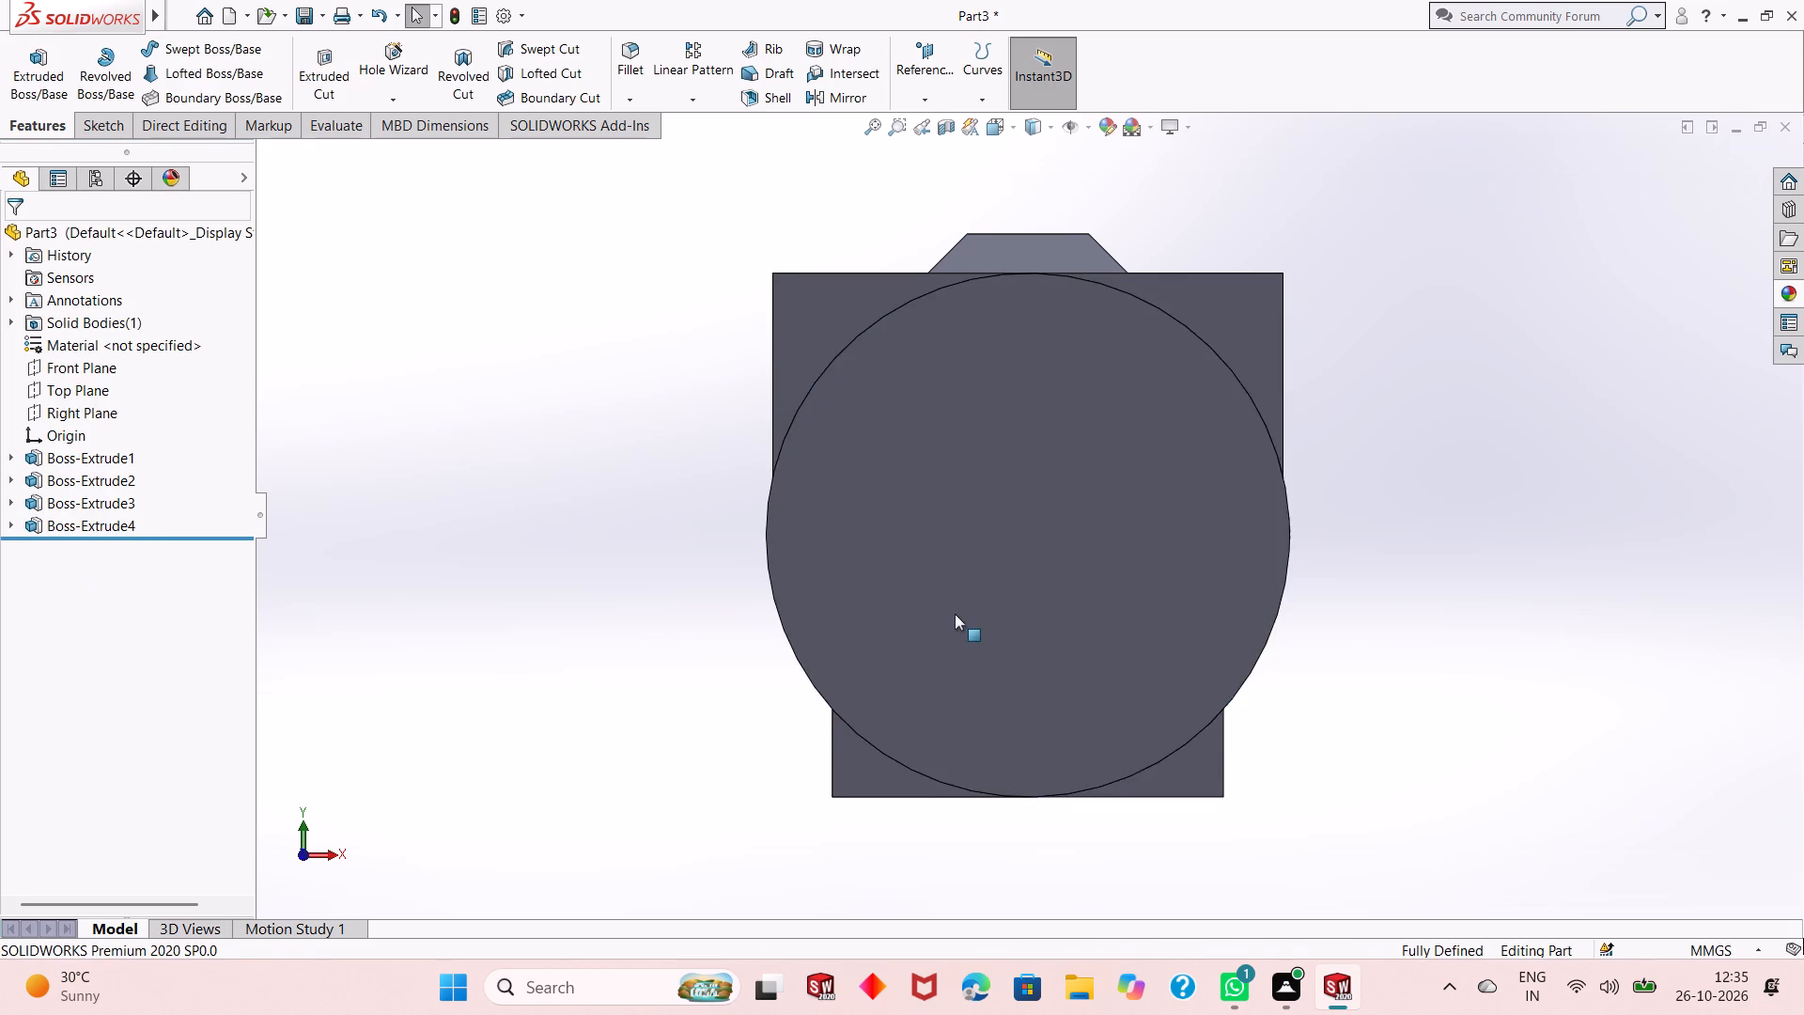
Open a new sketch on the stepped block's flat back face, opposite the existing circular boss.
middle_drag(955, 614, 837, 661)
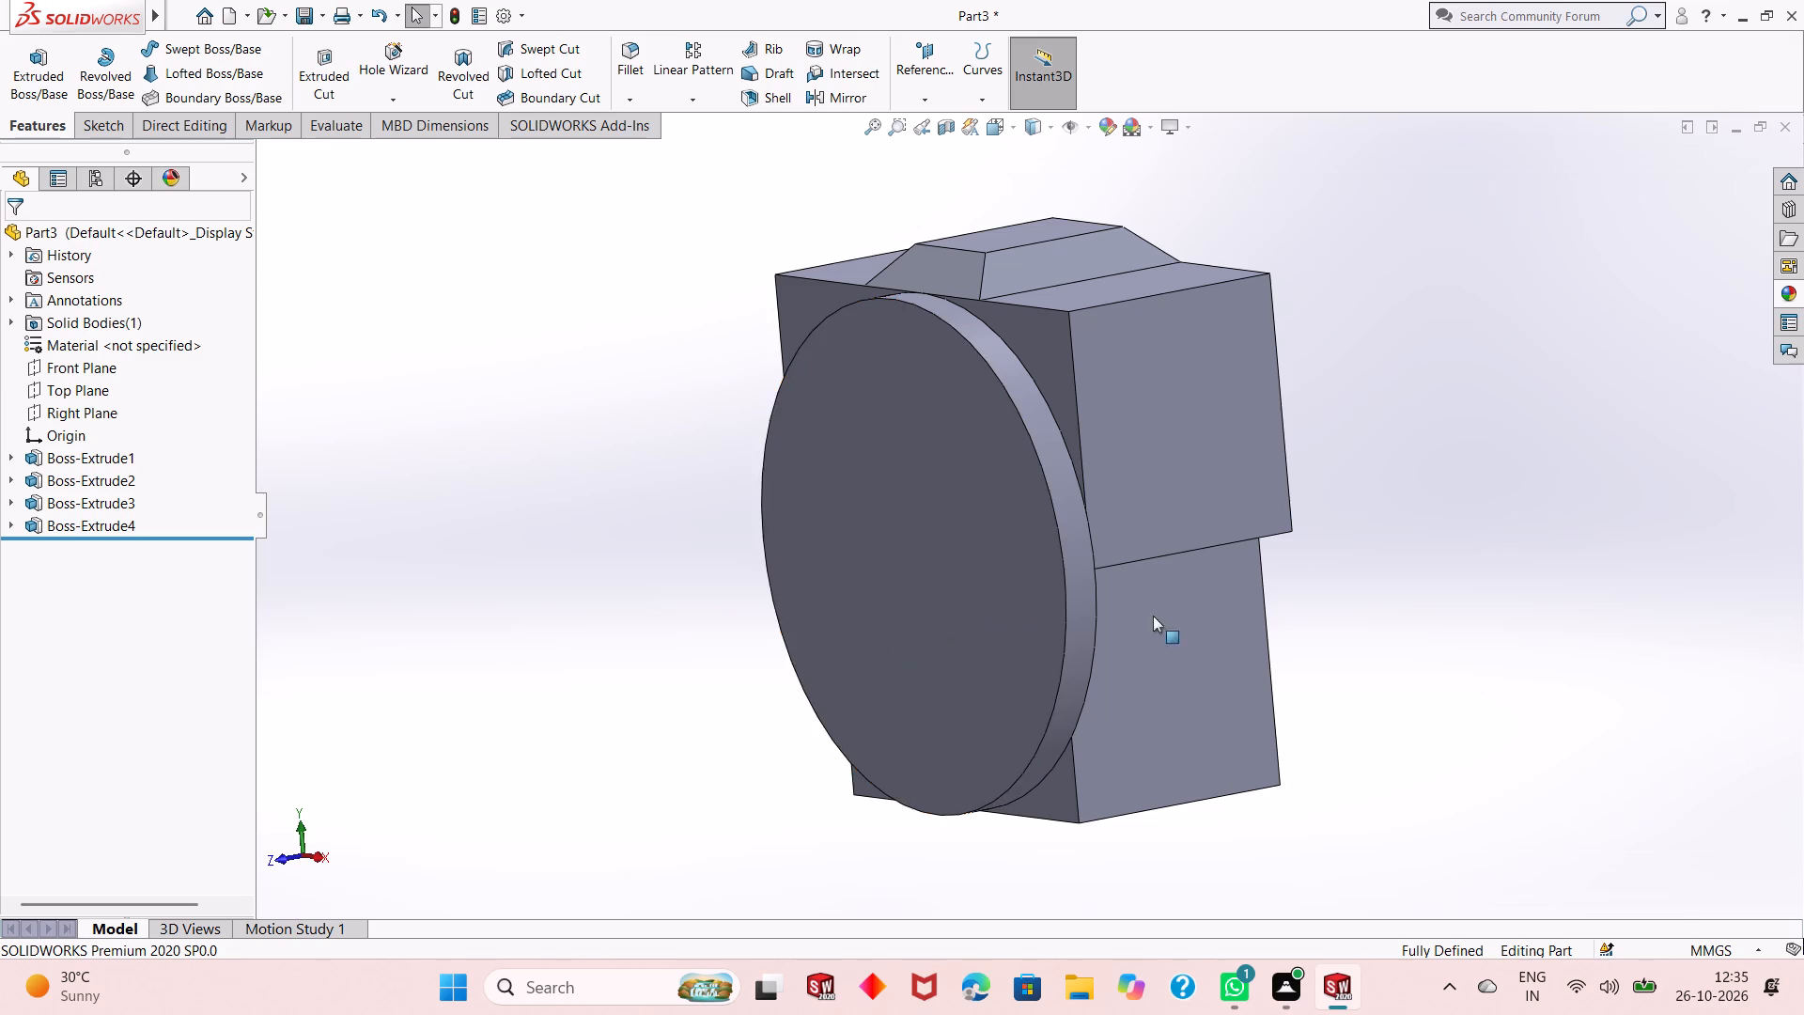
middle_drag(1165, 623, 1088, 658)
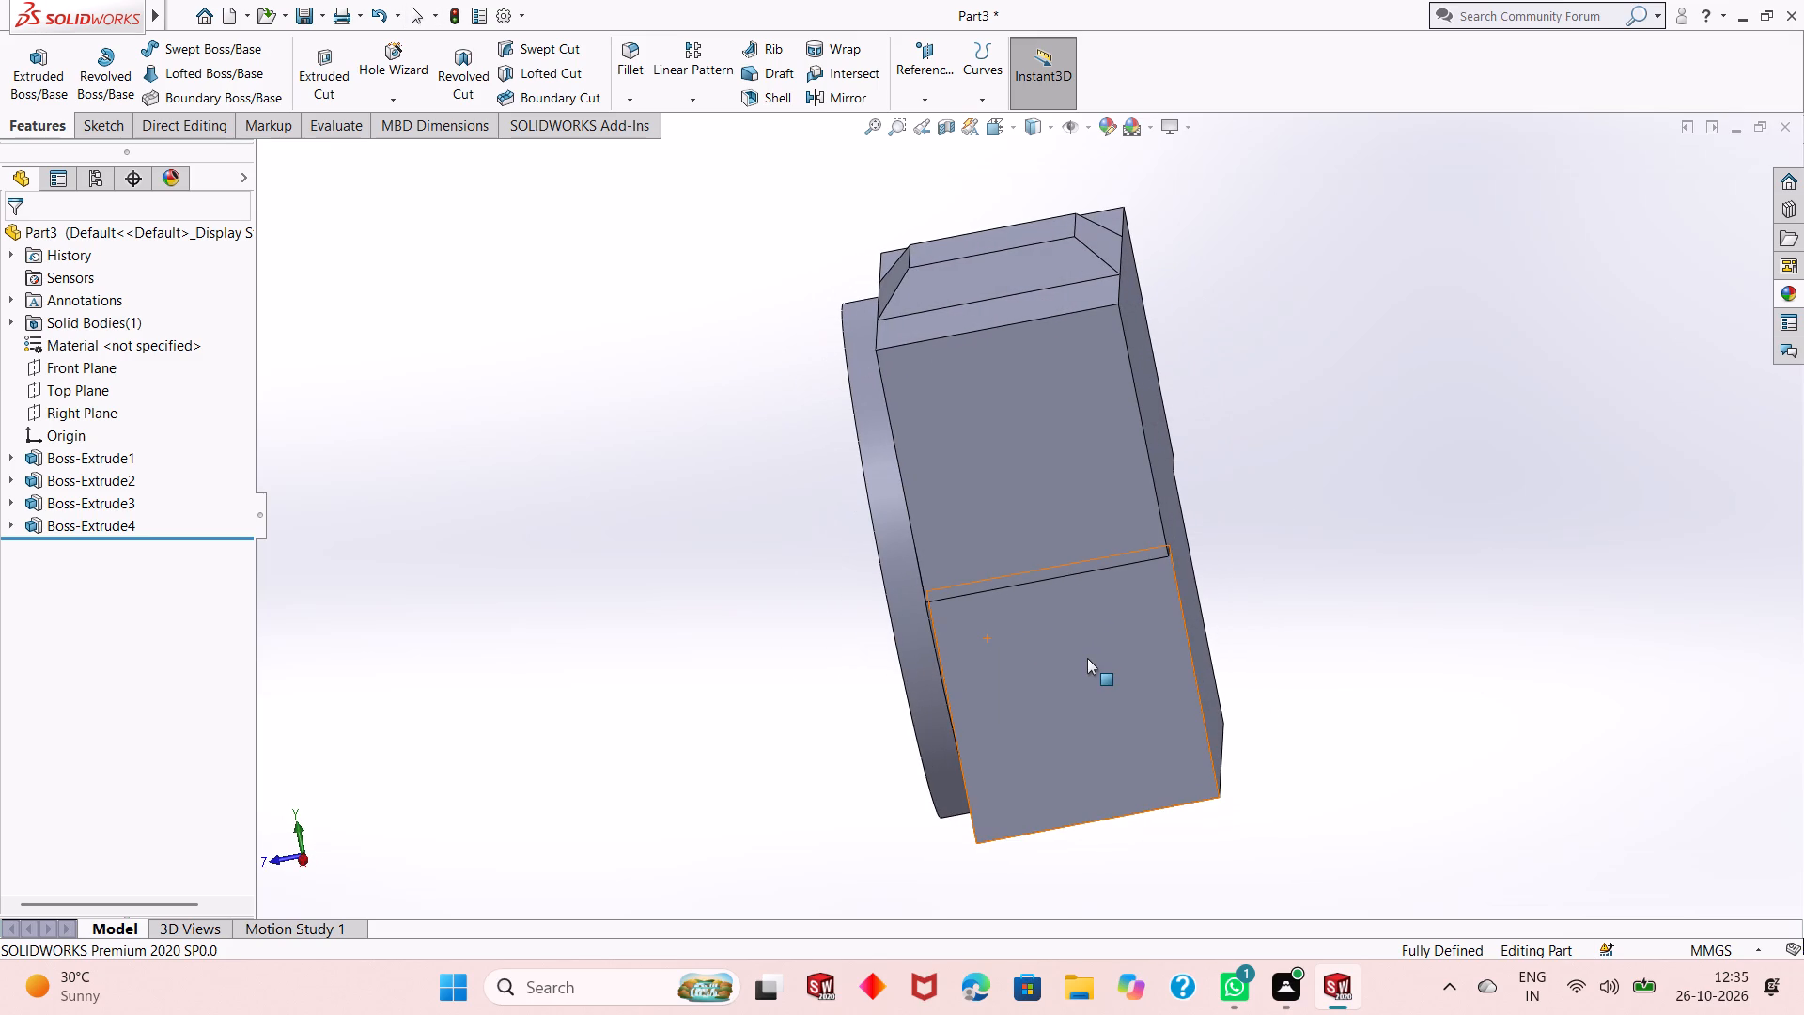
middle_drag(1050, 666, 1532, 639)
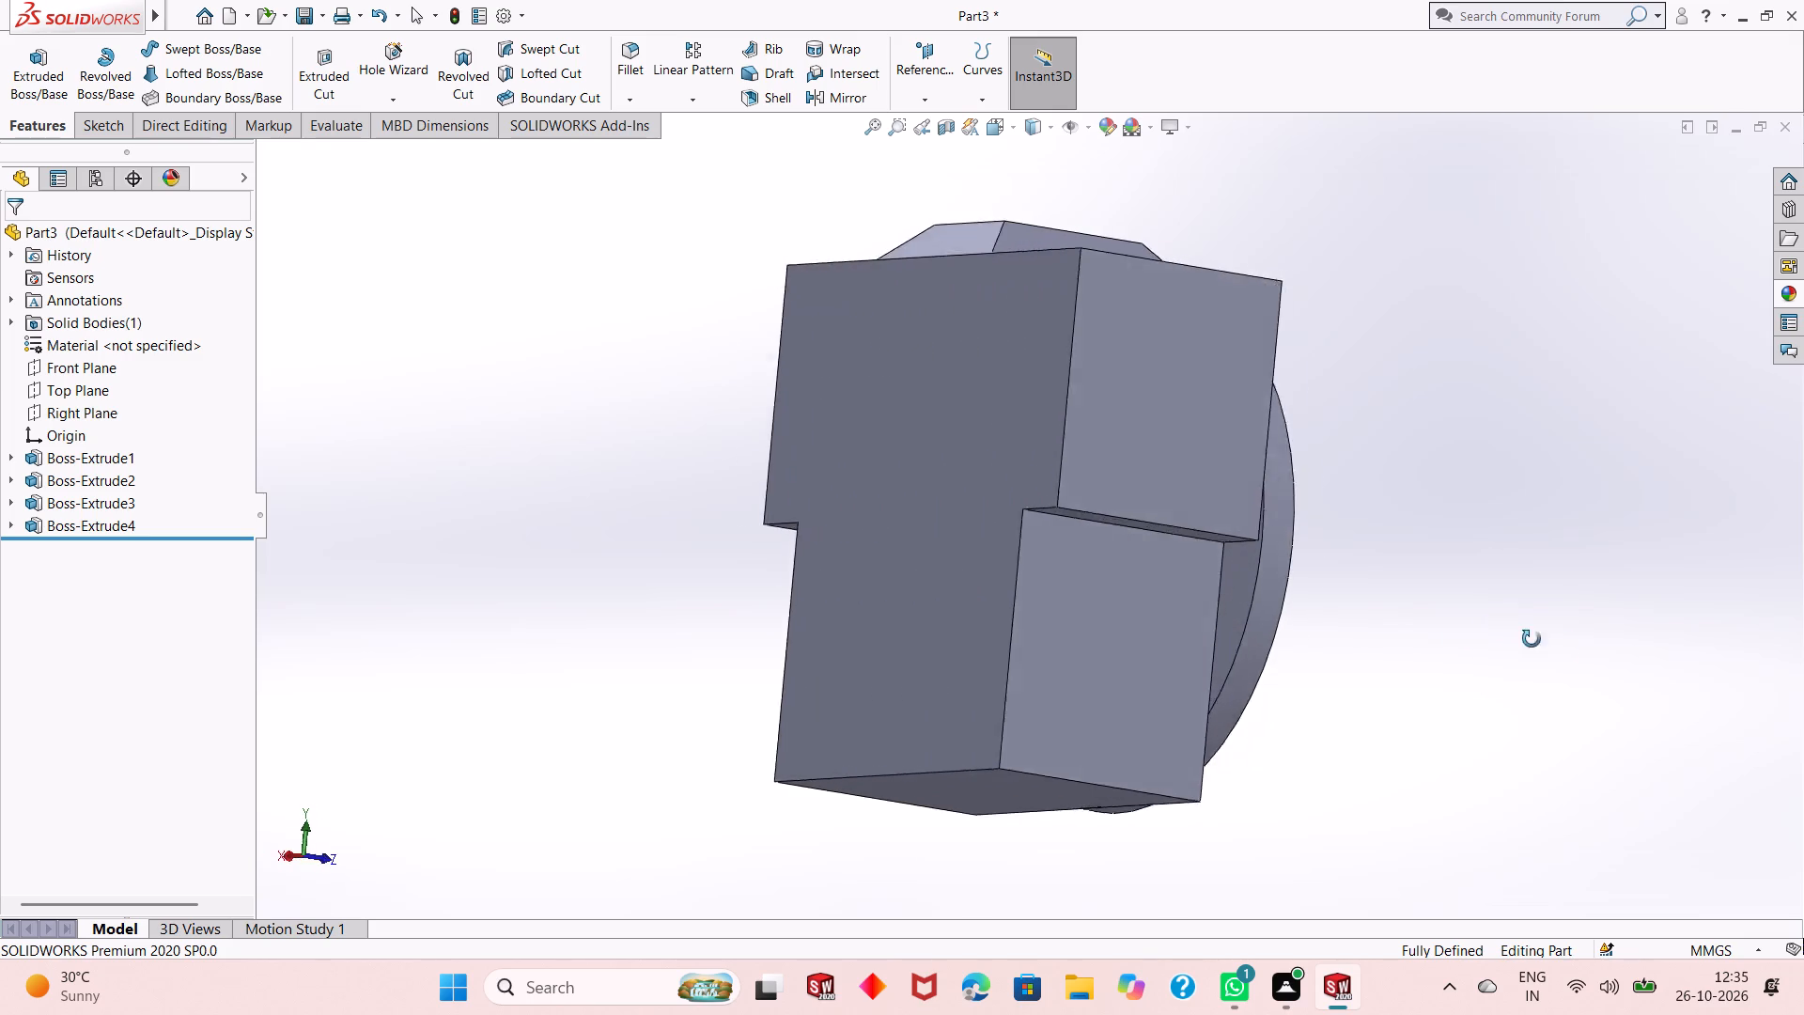
middle_drag(1532, 639, 1612, 651)
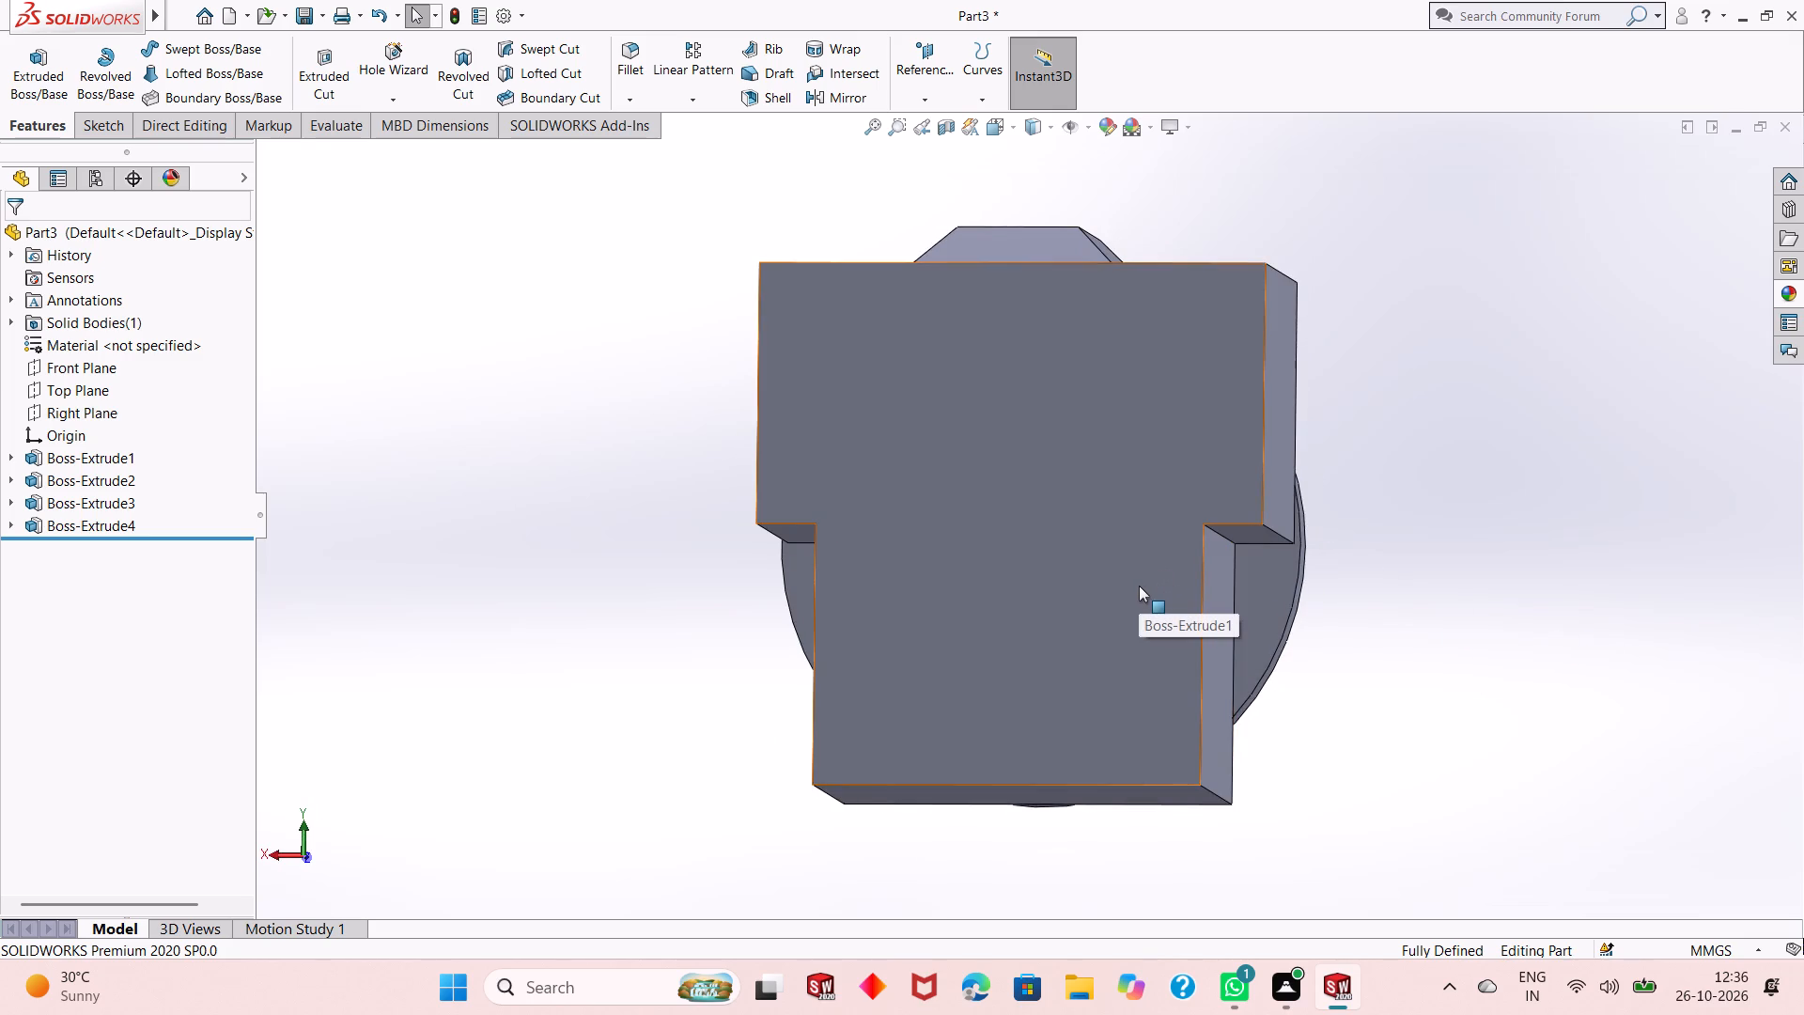
middle_drag(1083, 495, 828, 561)
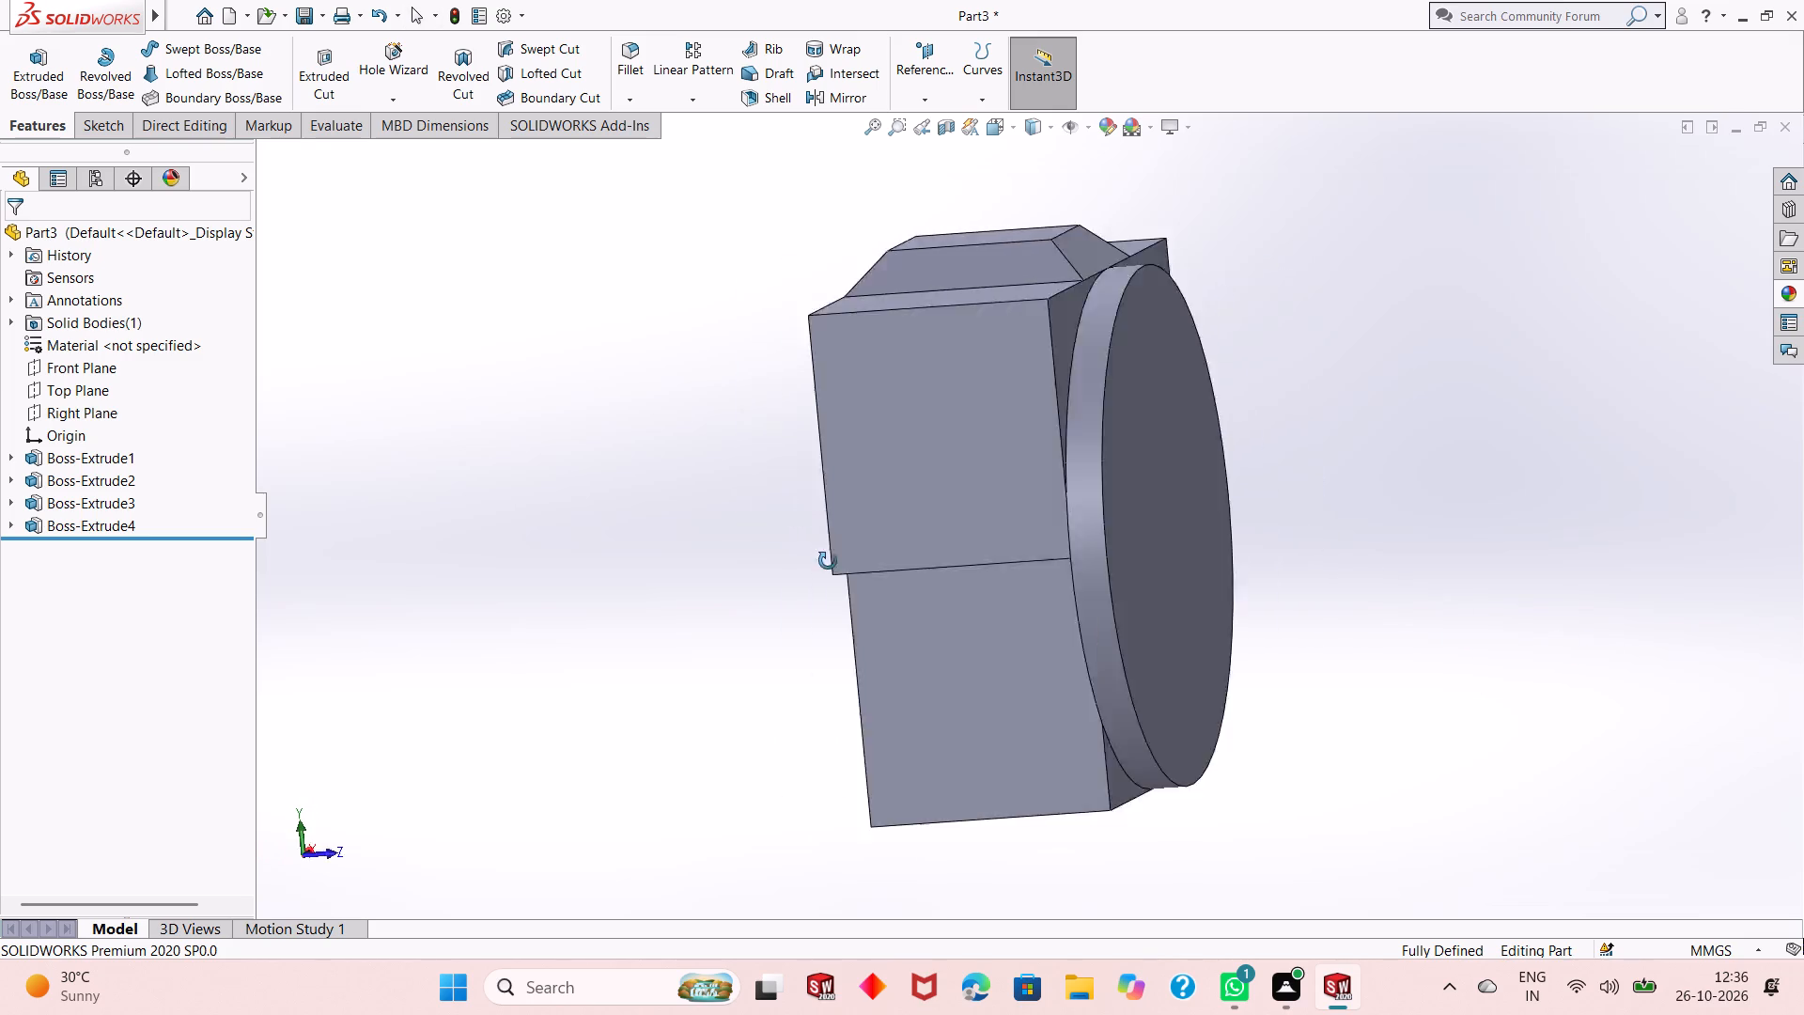
middle_drag(828, 561, 853, 538)
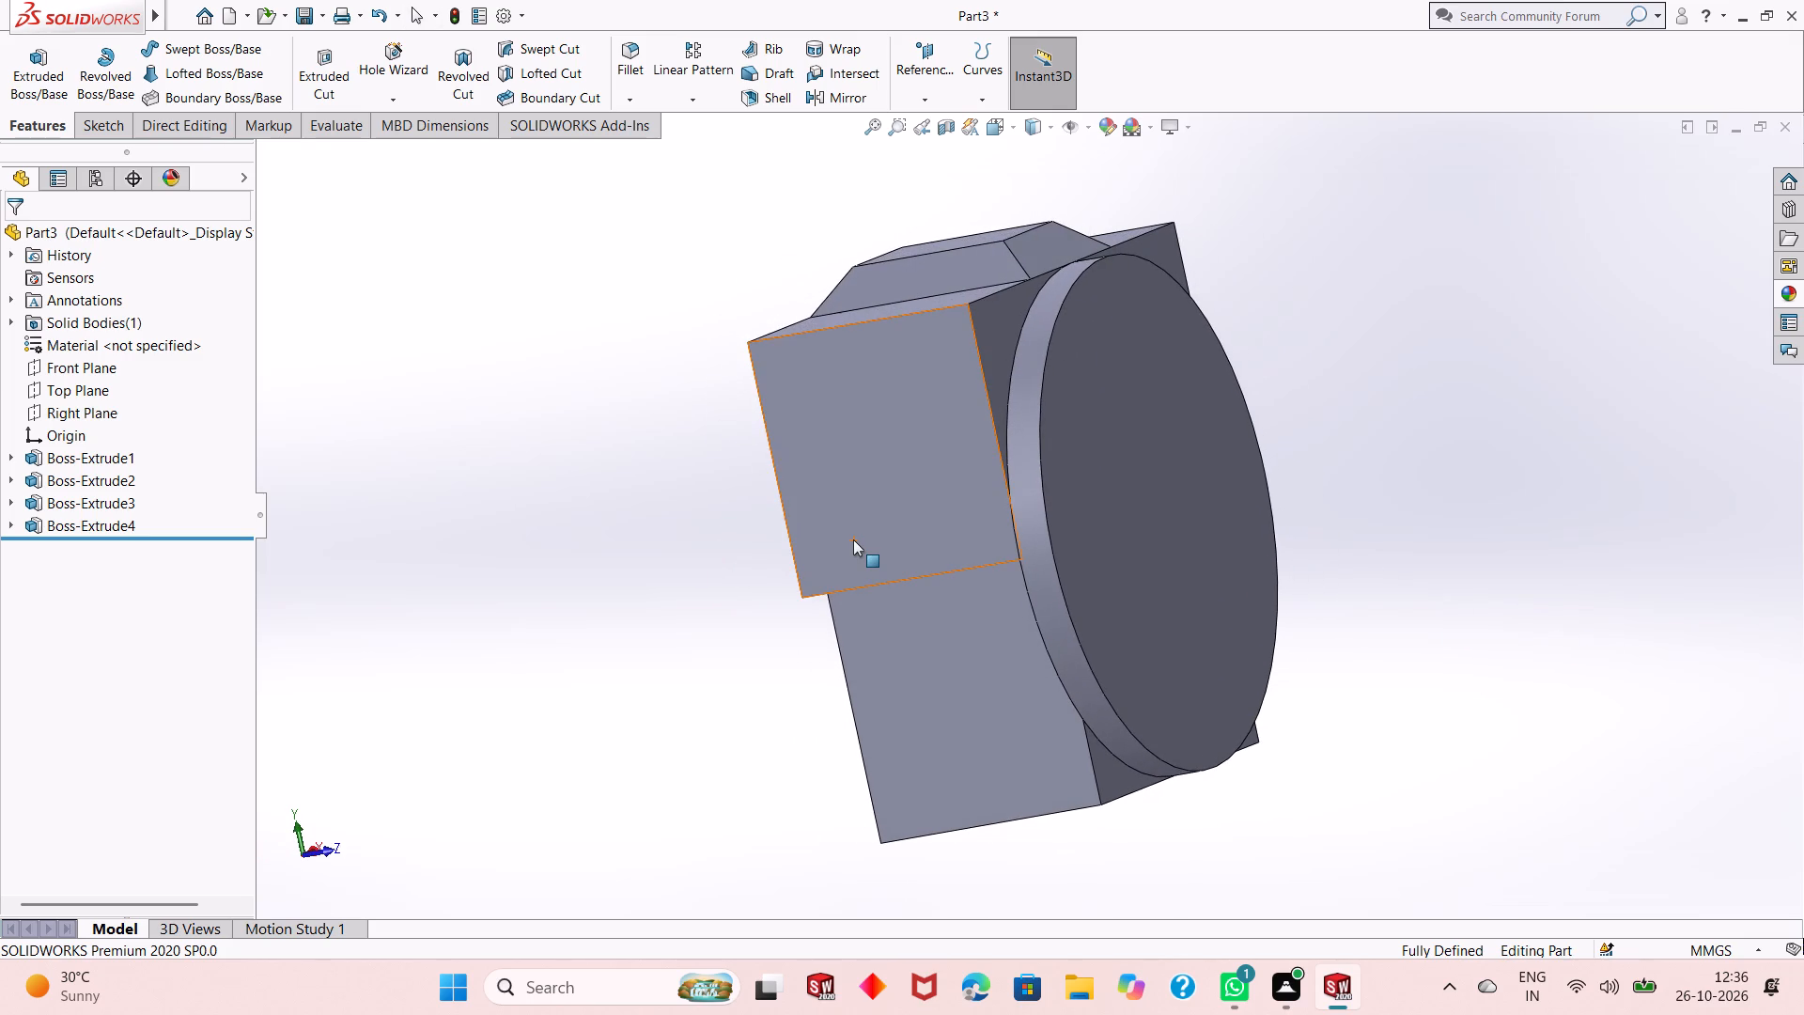
middle_drag(853, 539, 956, 507)
click(957, 491)
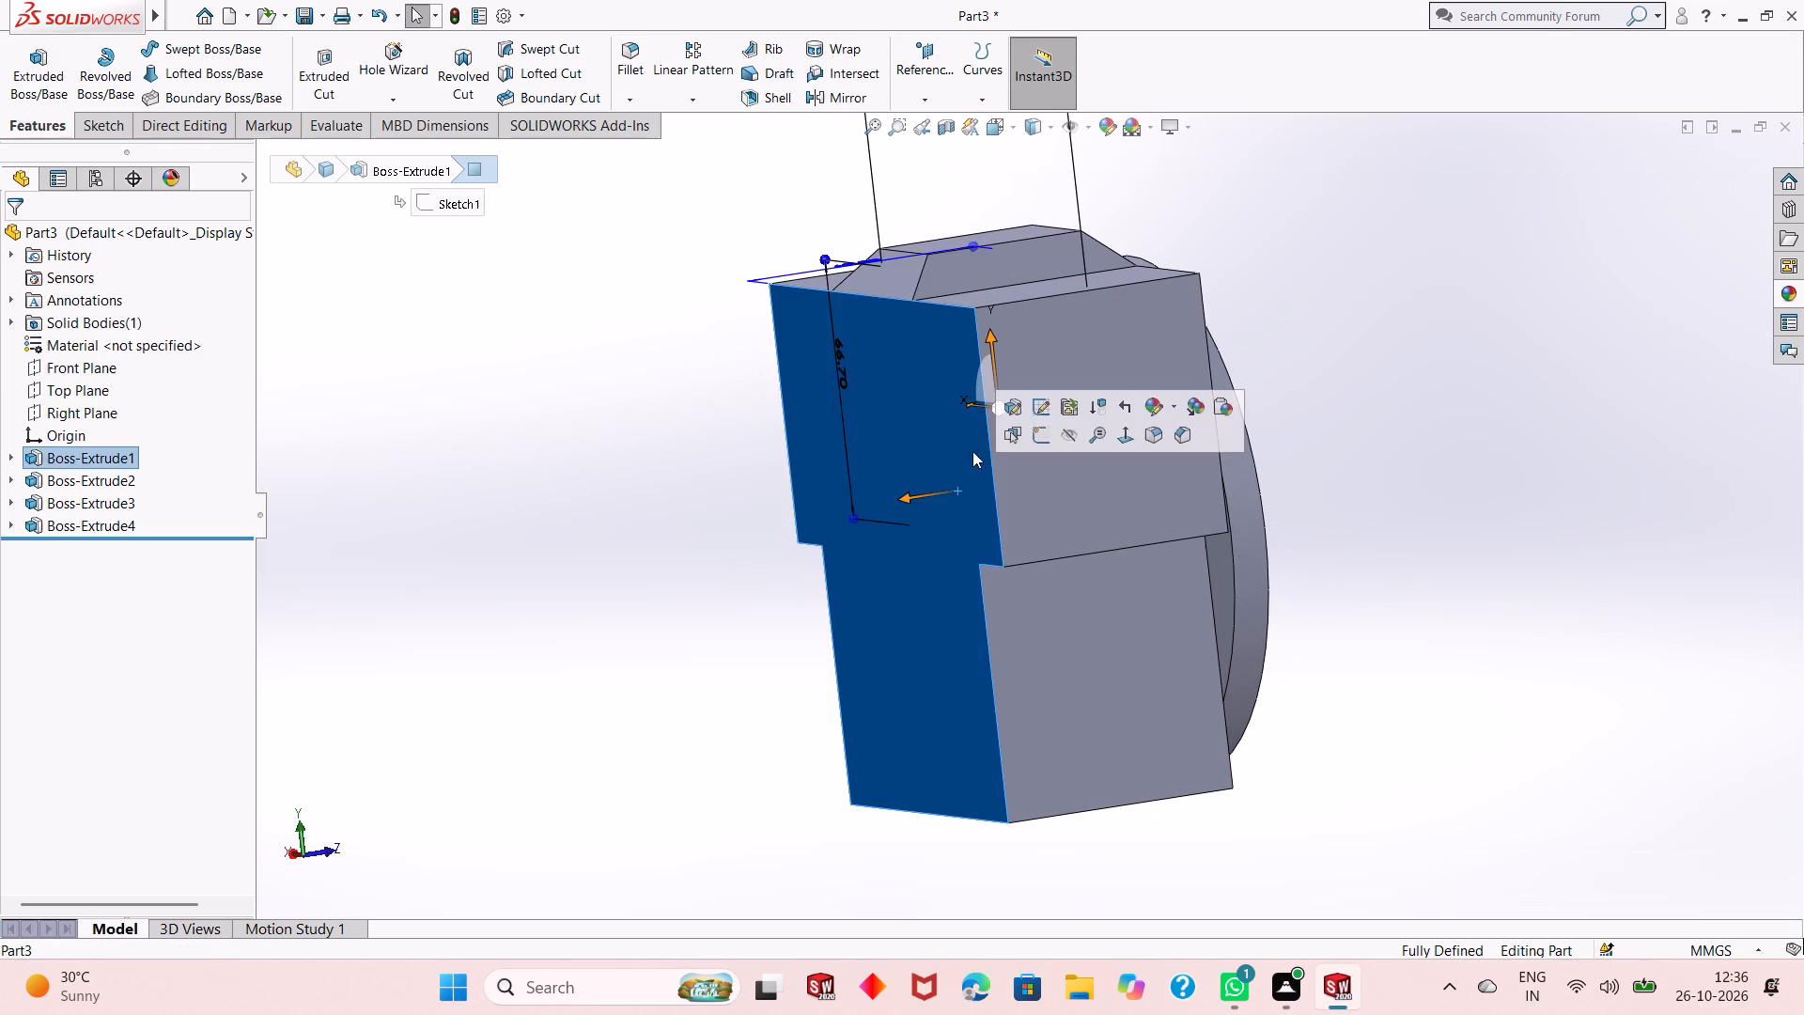
click(1045, 428)
key(ctrl+9)
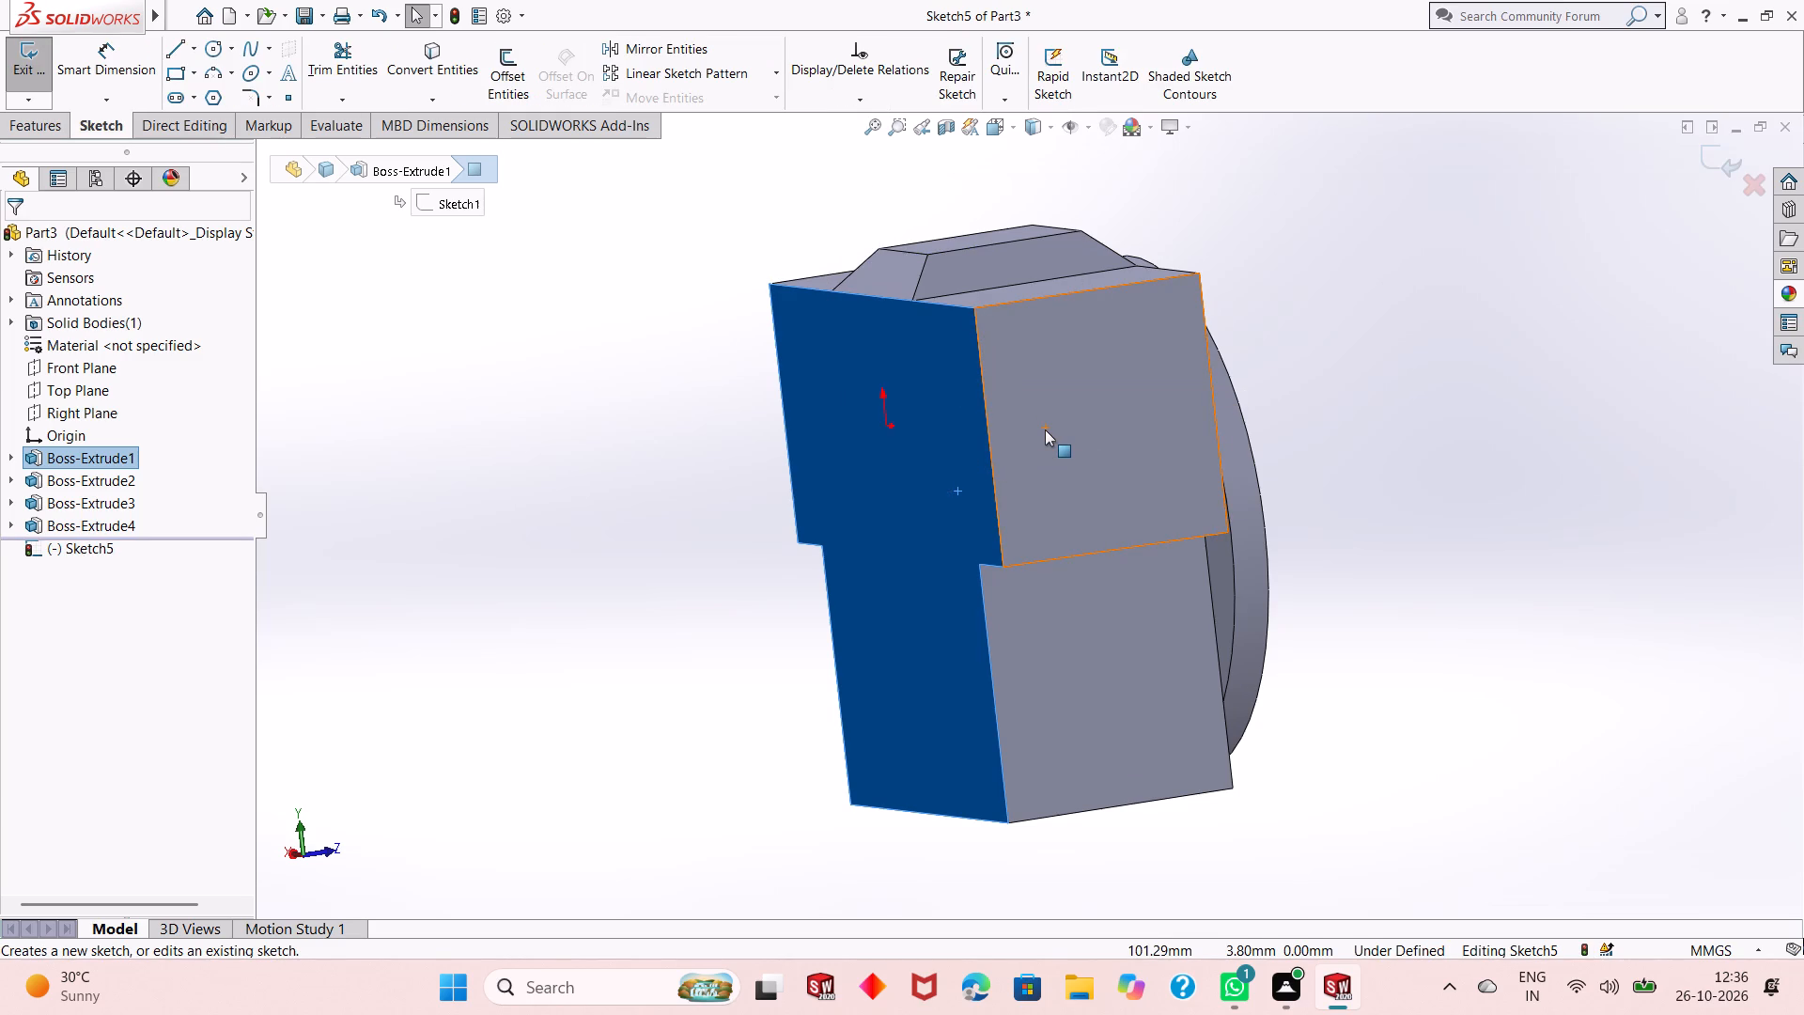
key(ctrl+8)
click(428, 461)
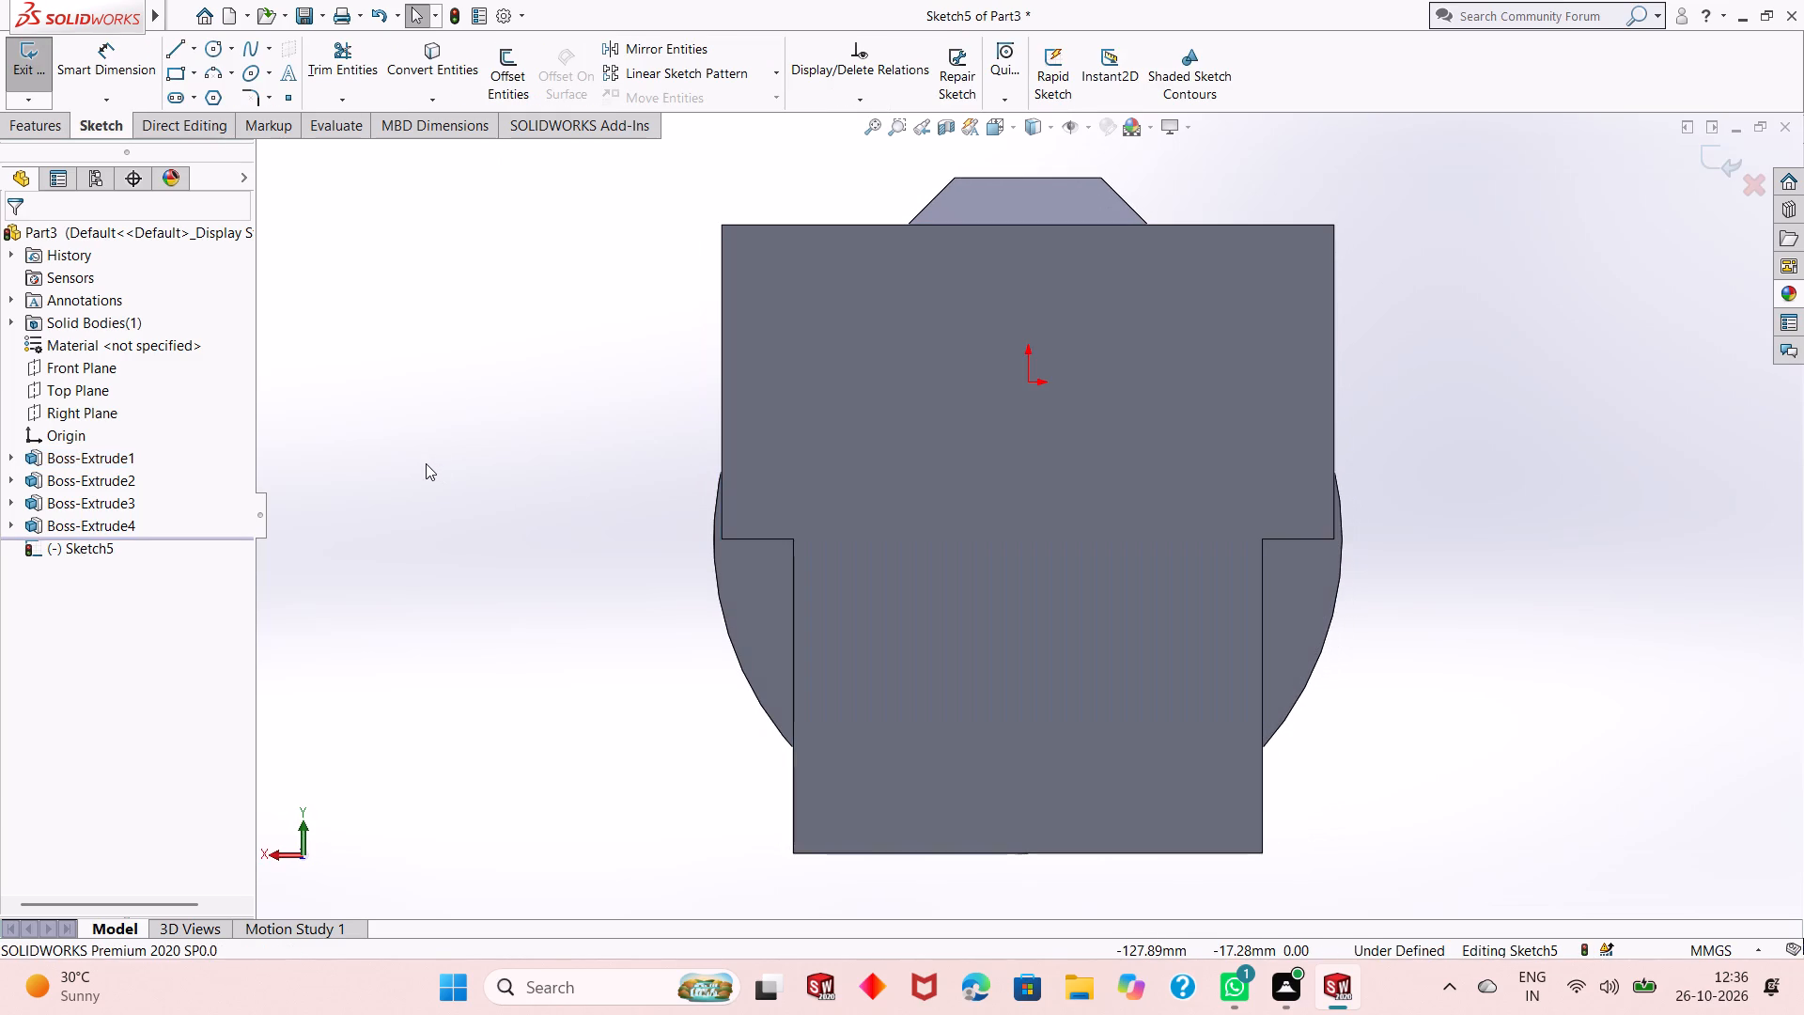
Sketch a circle with a radius of about 61 mm, centred directly below the origin at the height of the step corners.
click(209, 57)
click(1027, 539)
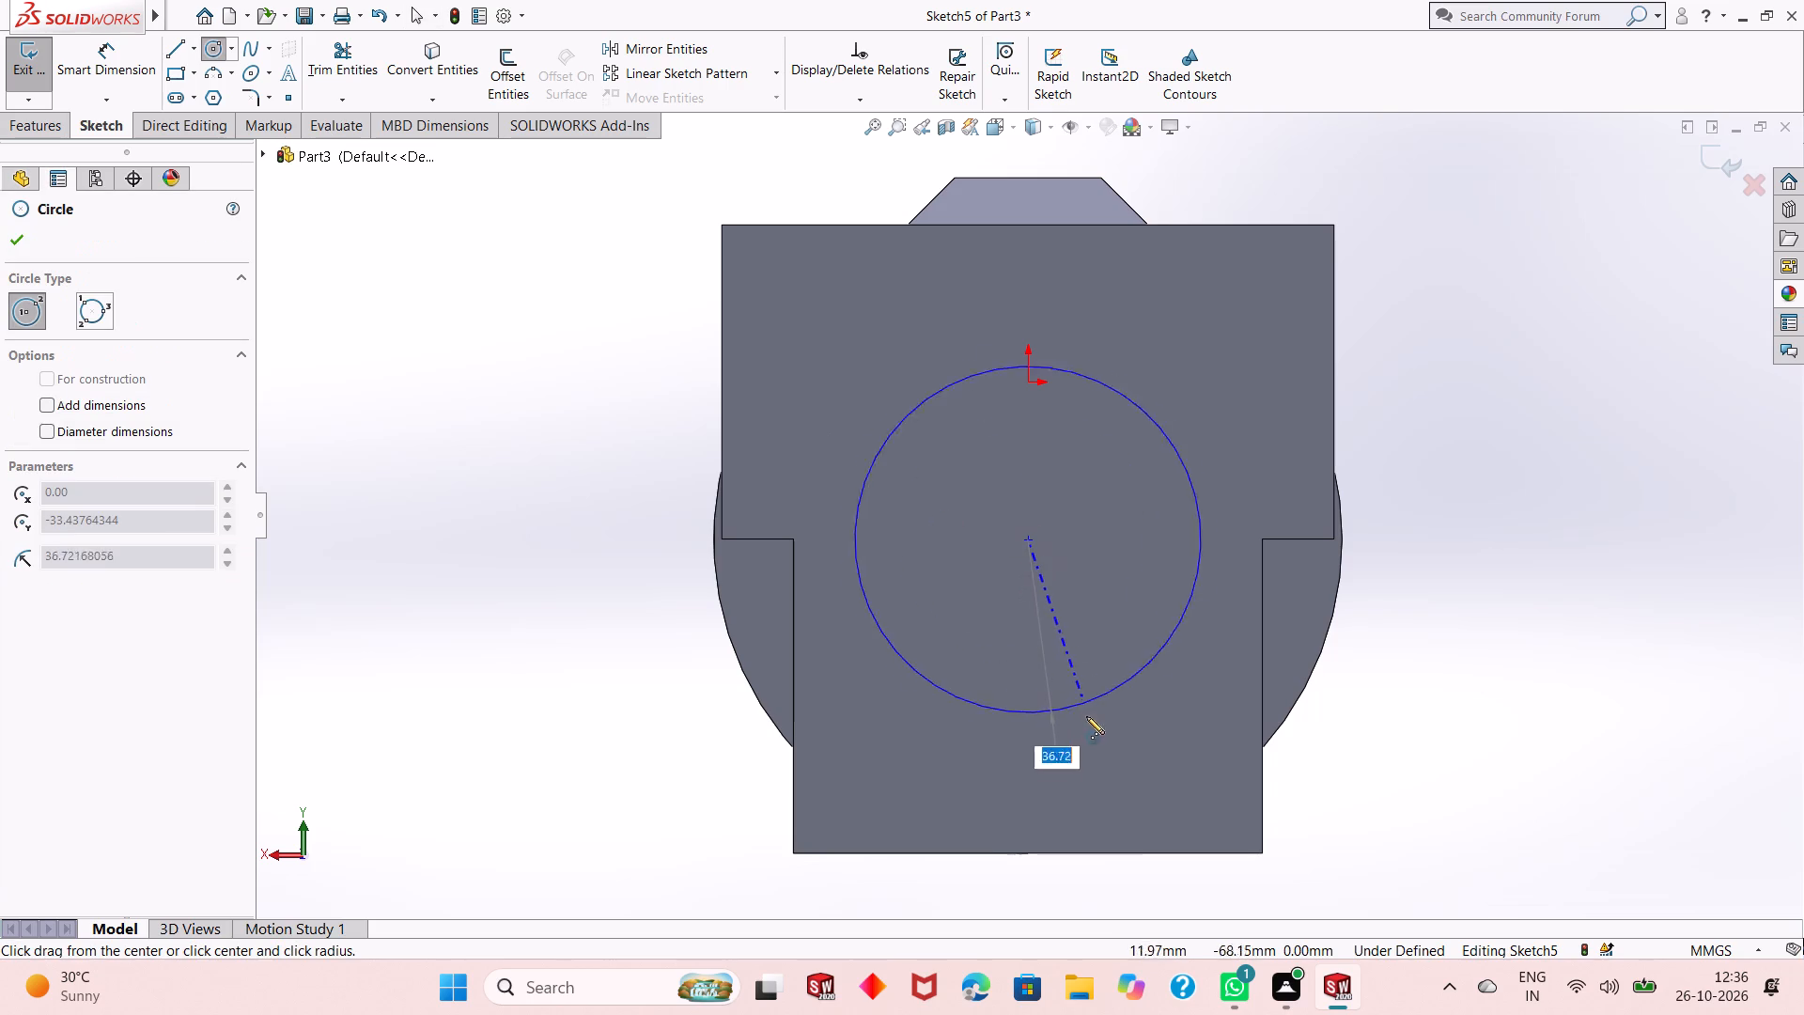
click(1101, 819)
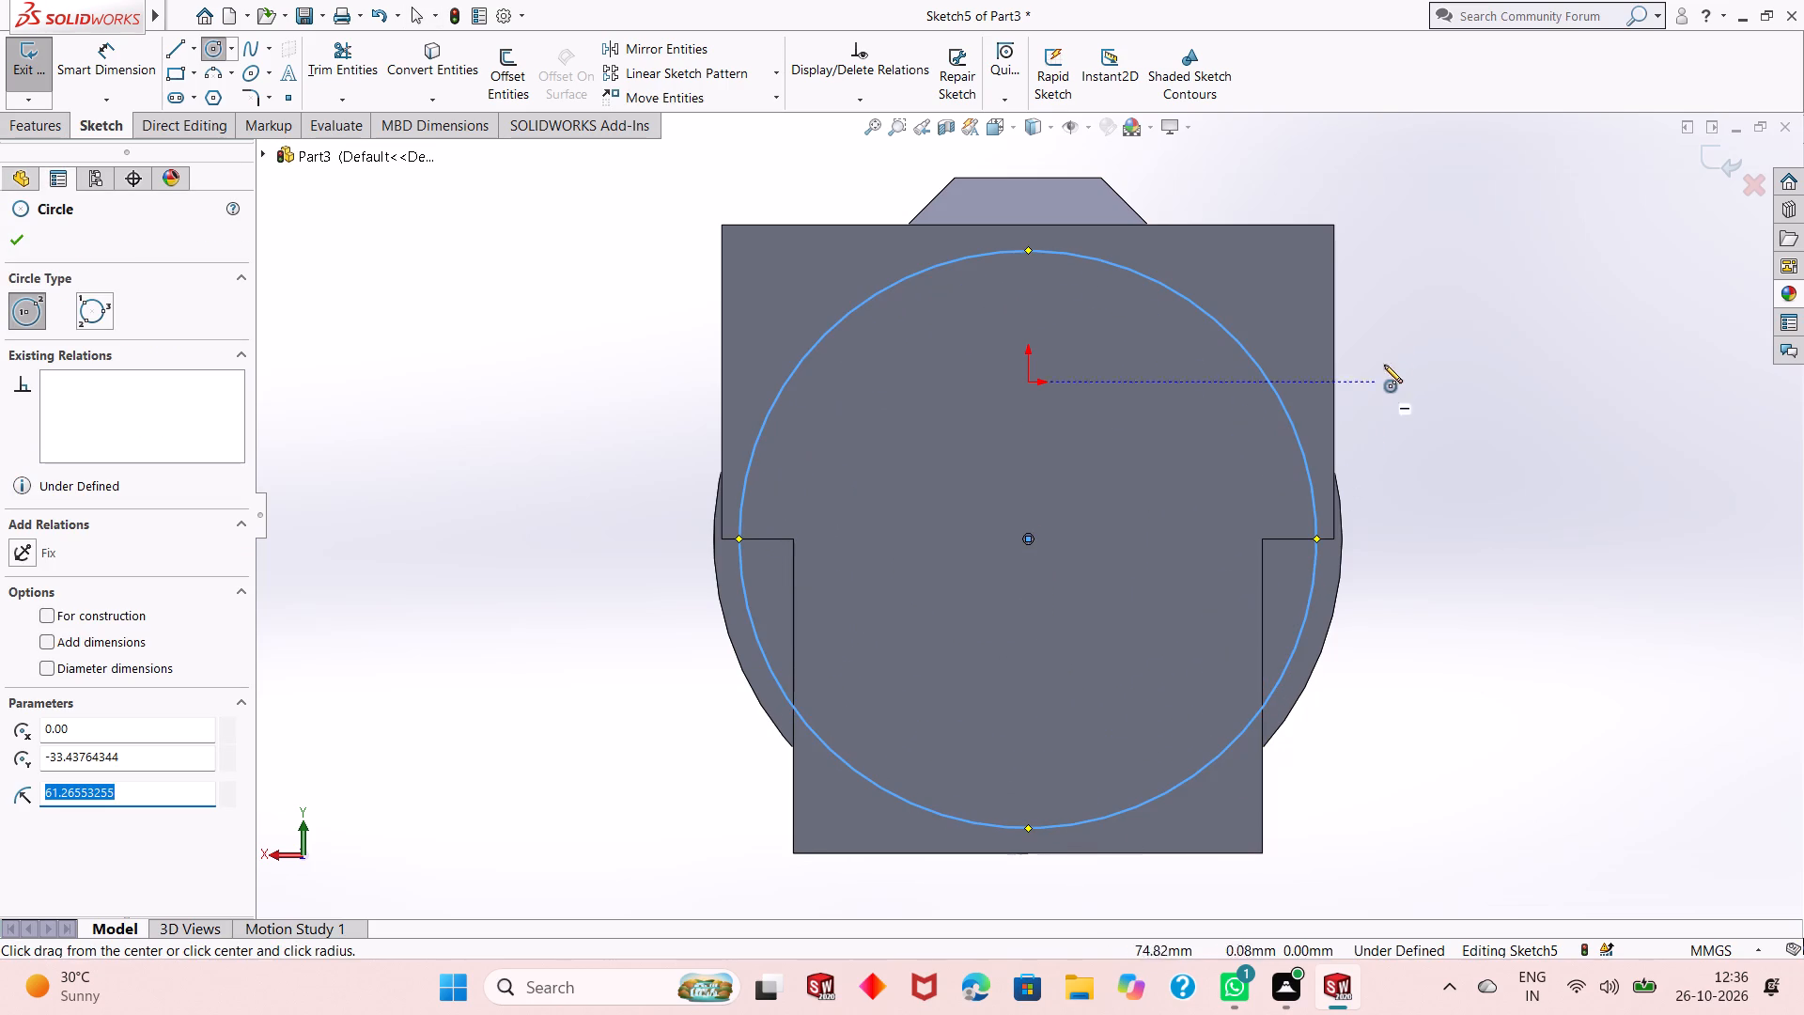
right_click(1402, 308)
click(1408, 318)
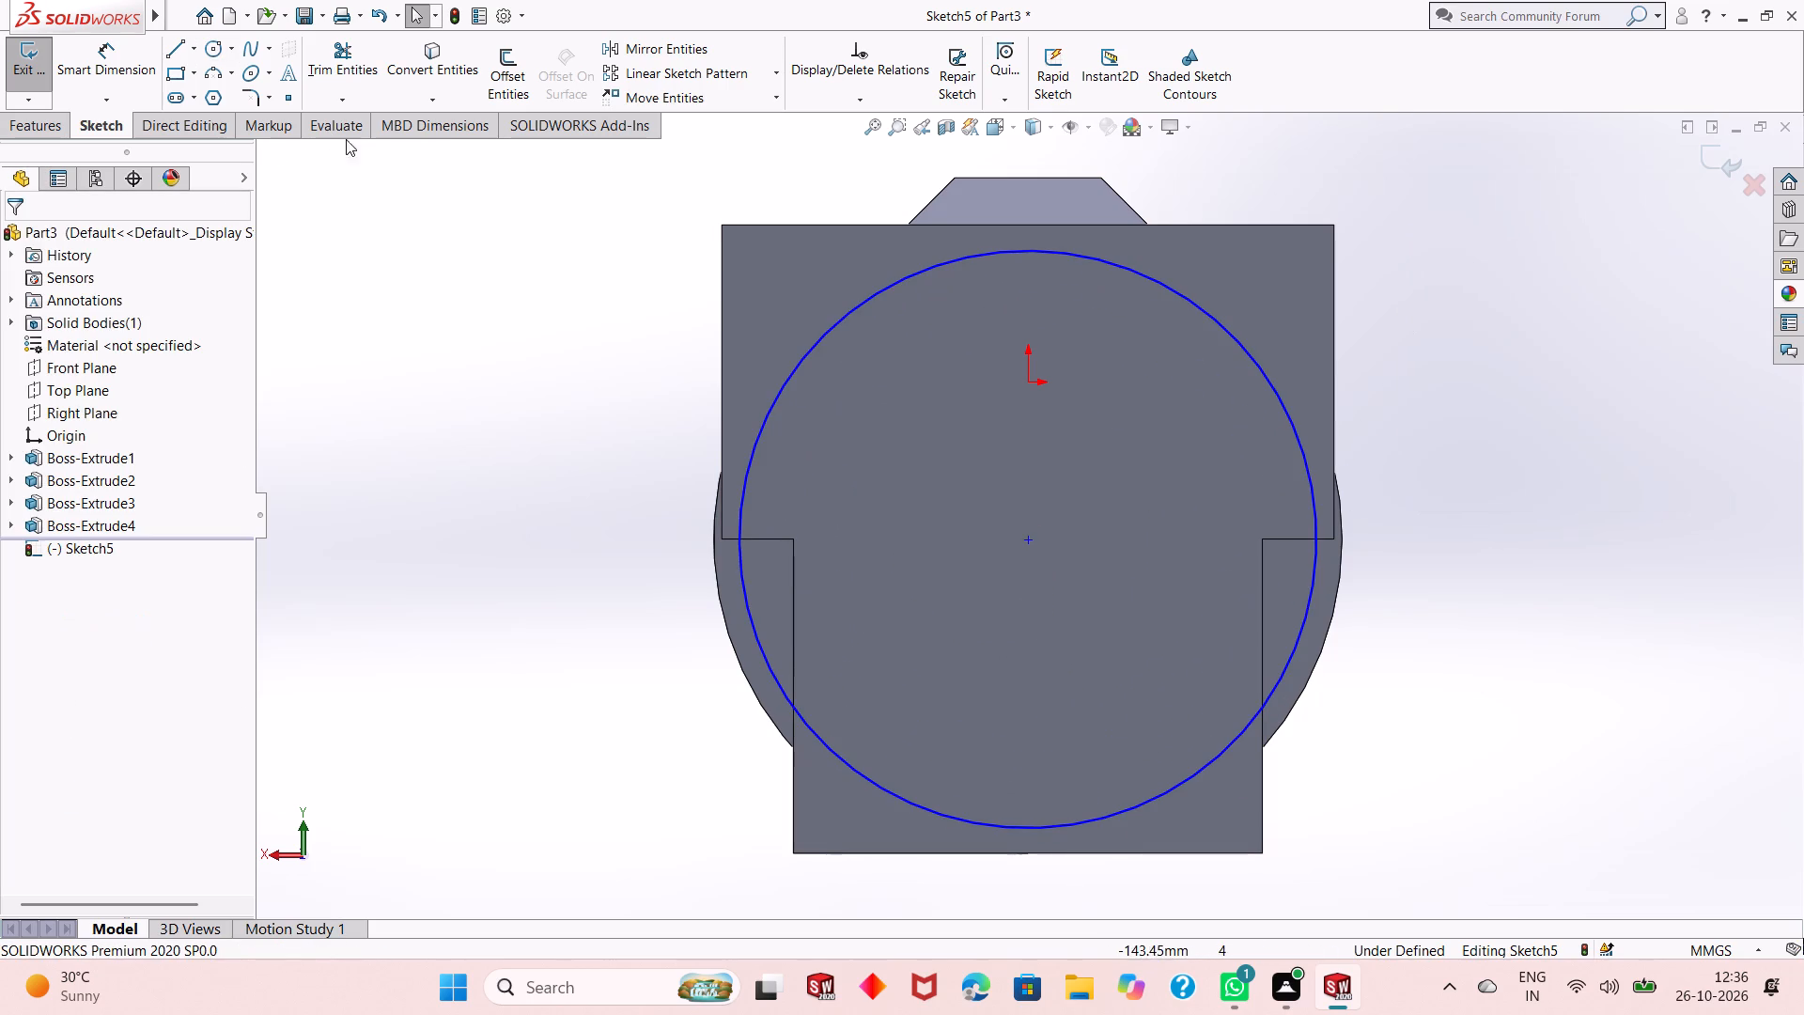
Dimension the circle with a diameter of 133.4 mm.
click(127, 77)
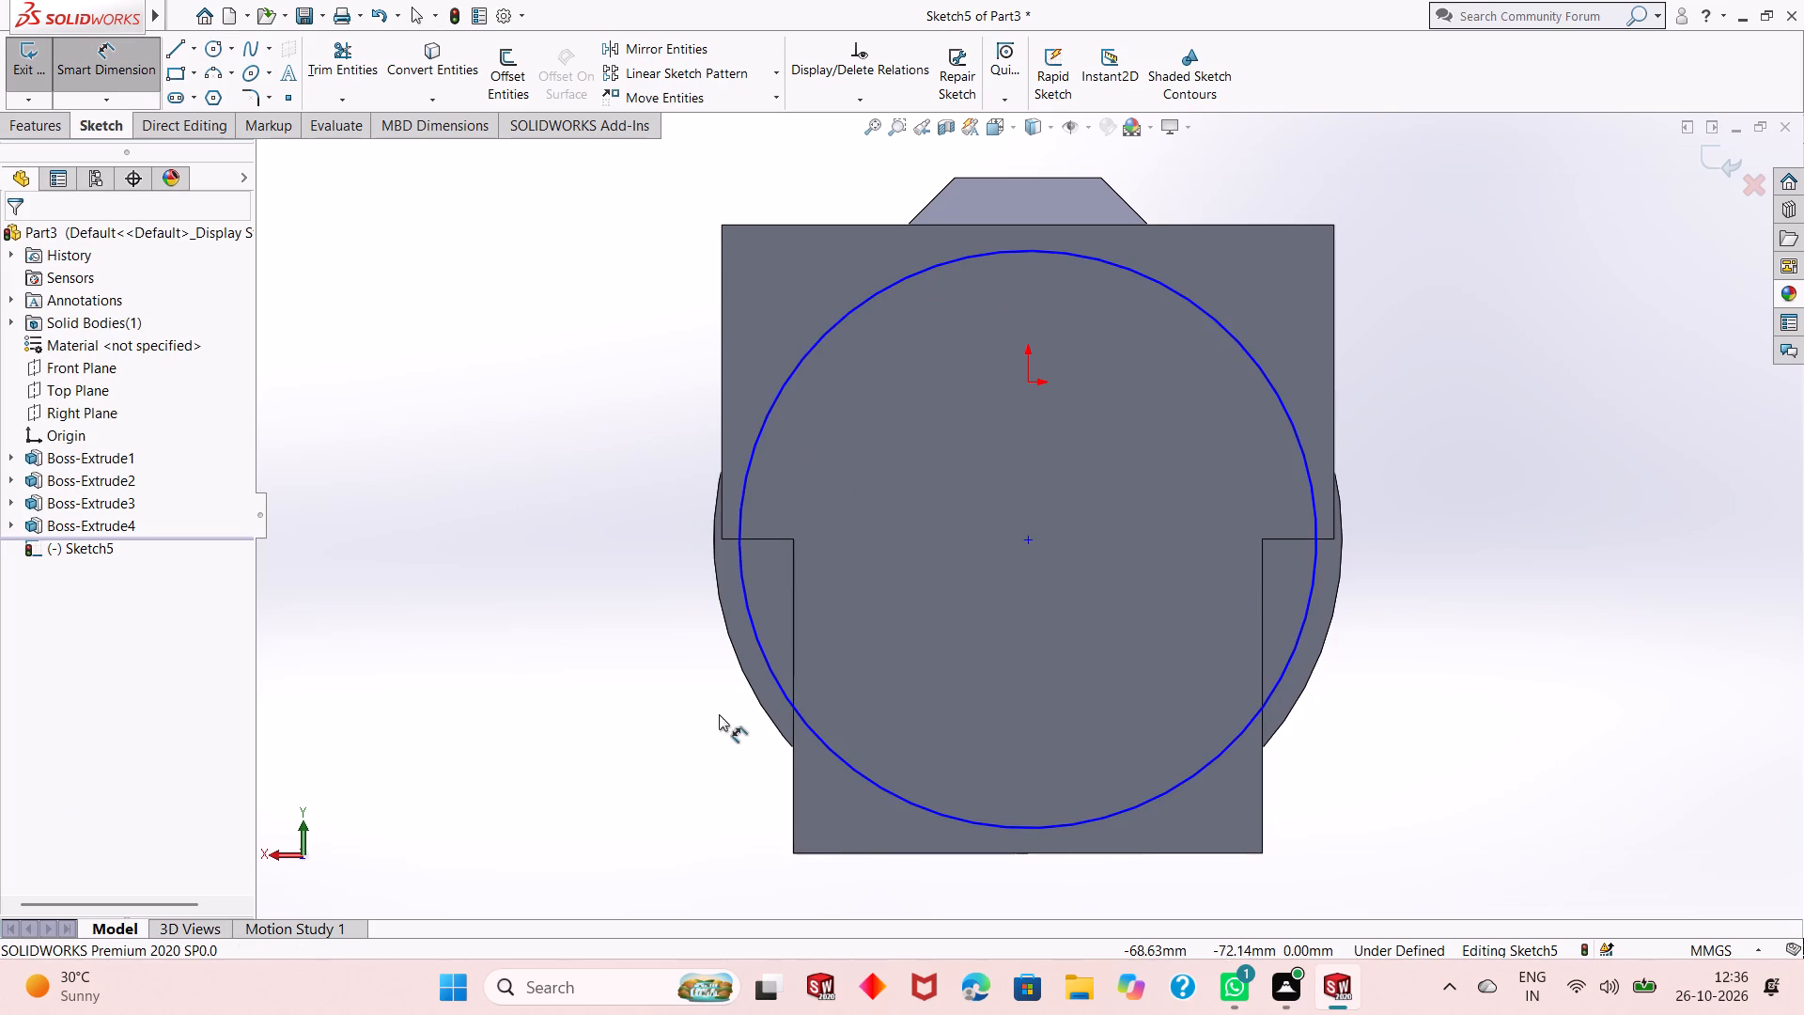
click(767, 662)
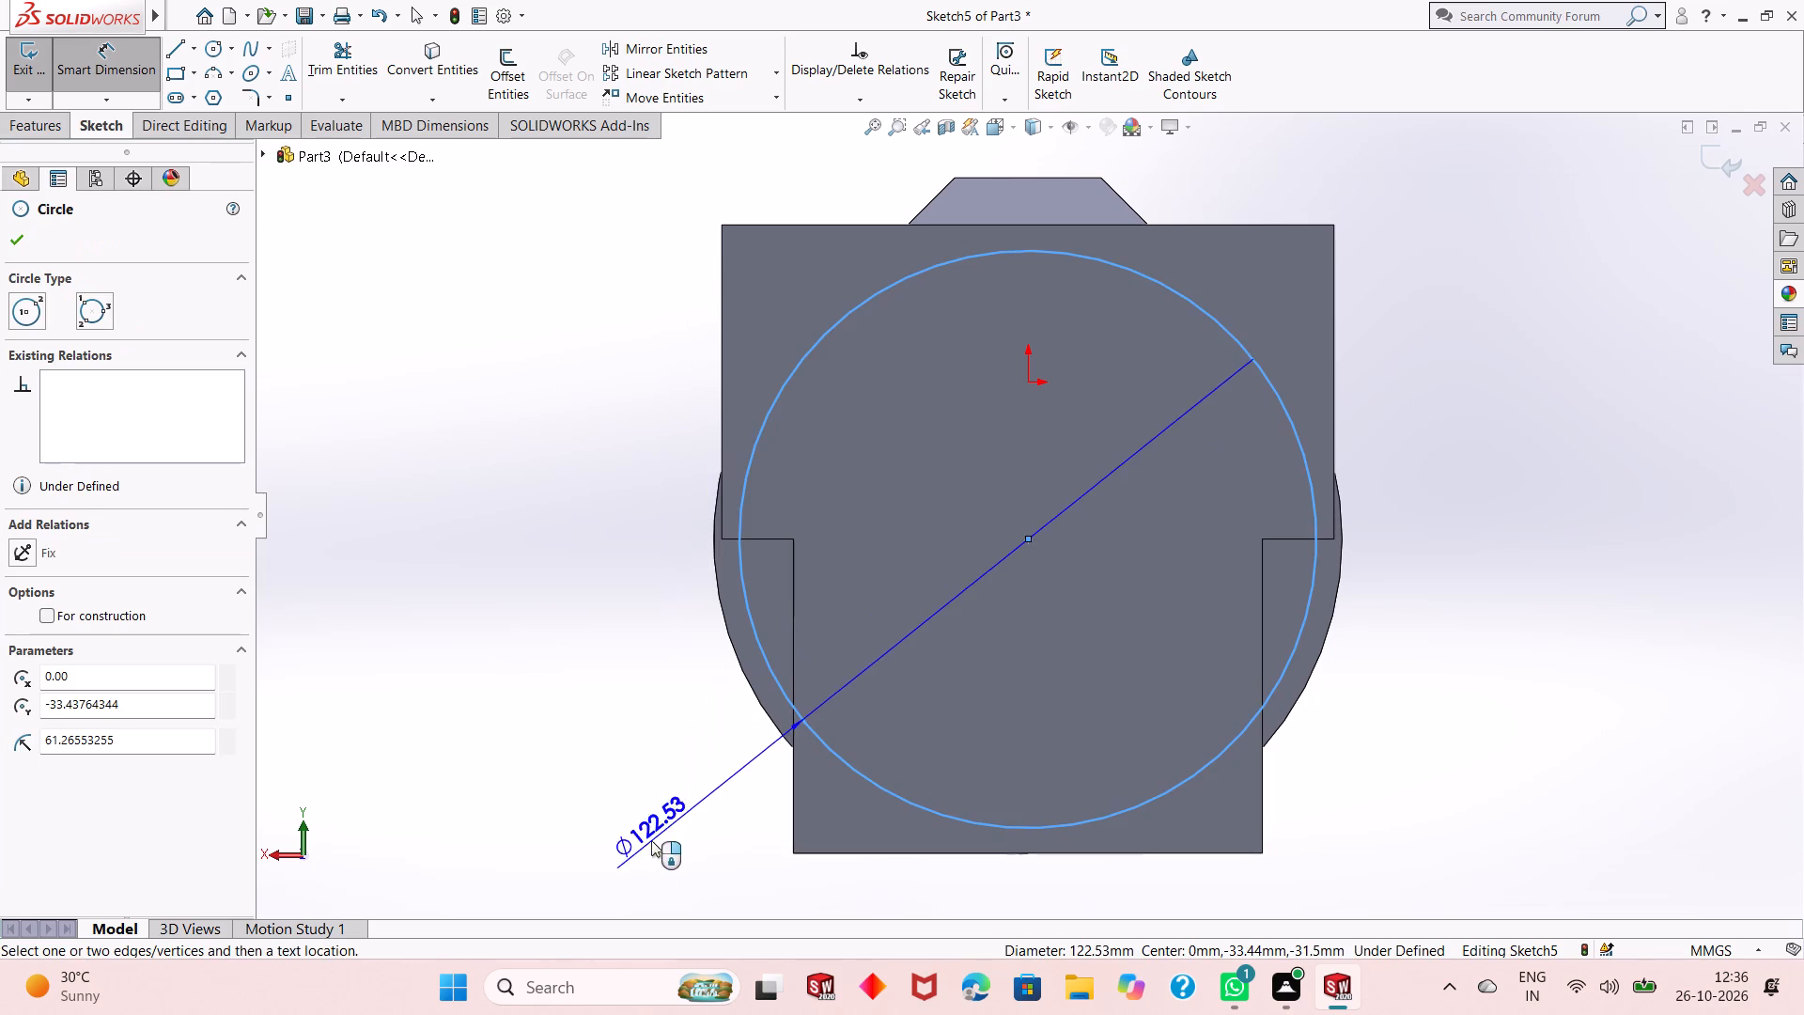
click(614, 872)
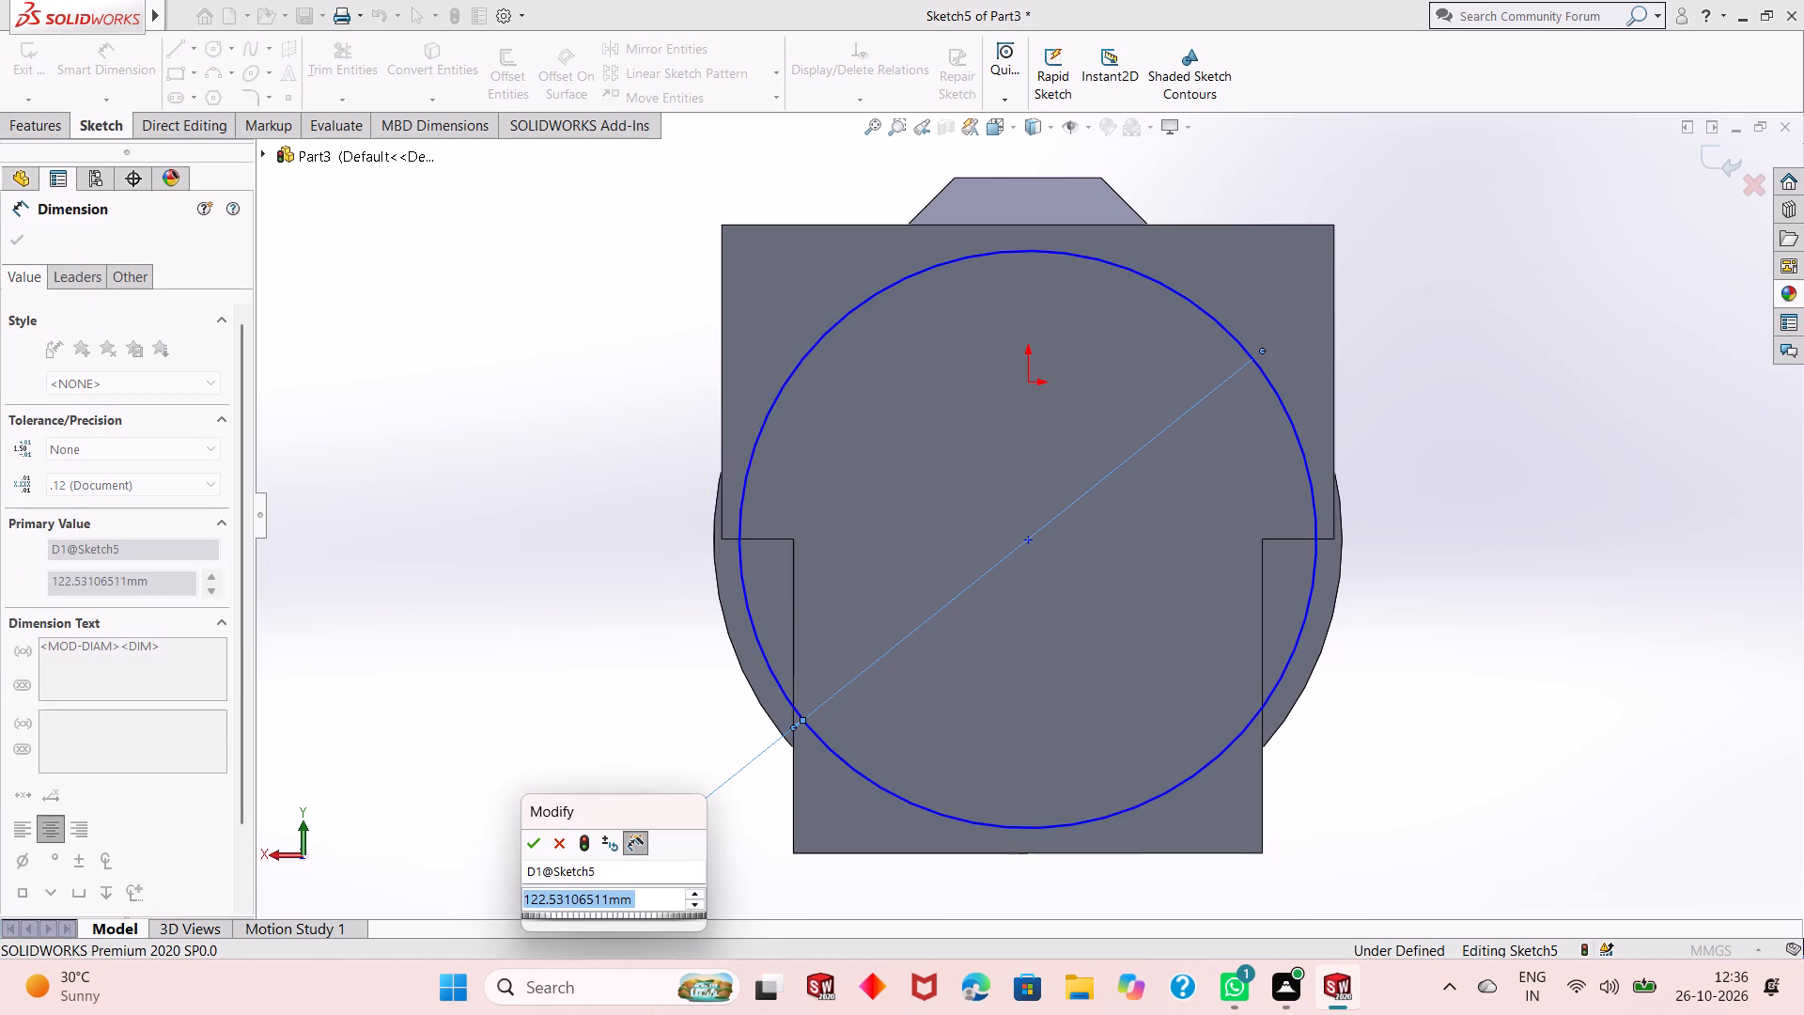
key(1)
key(3)
key(3)
key(period)
key(4)
key(Return)
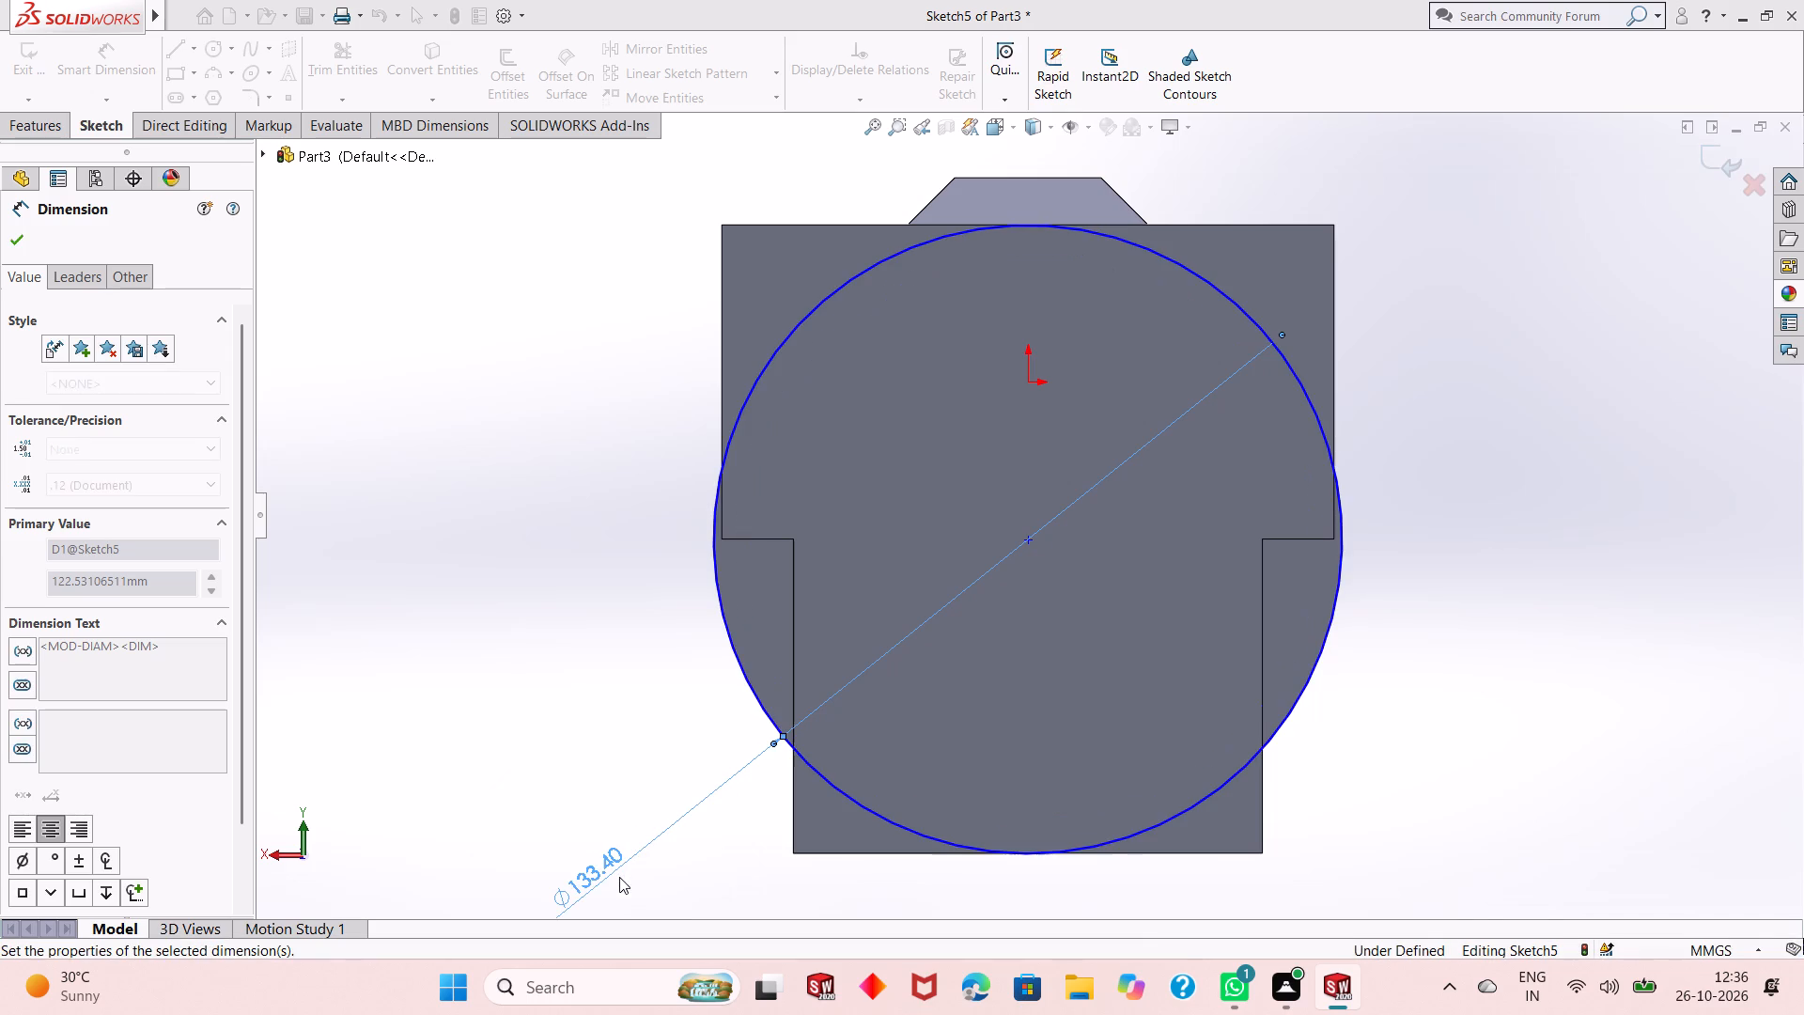
right_click(548, 399)
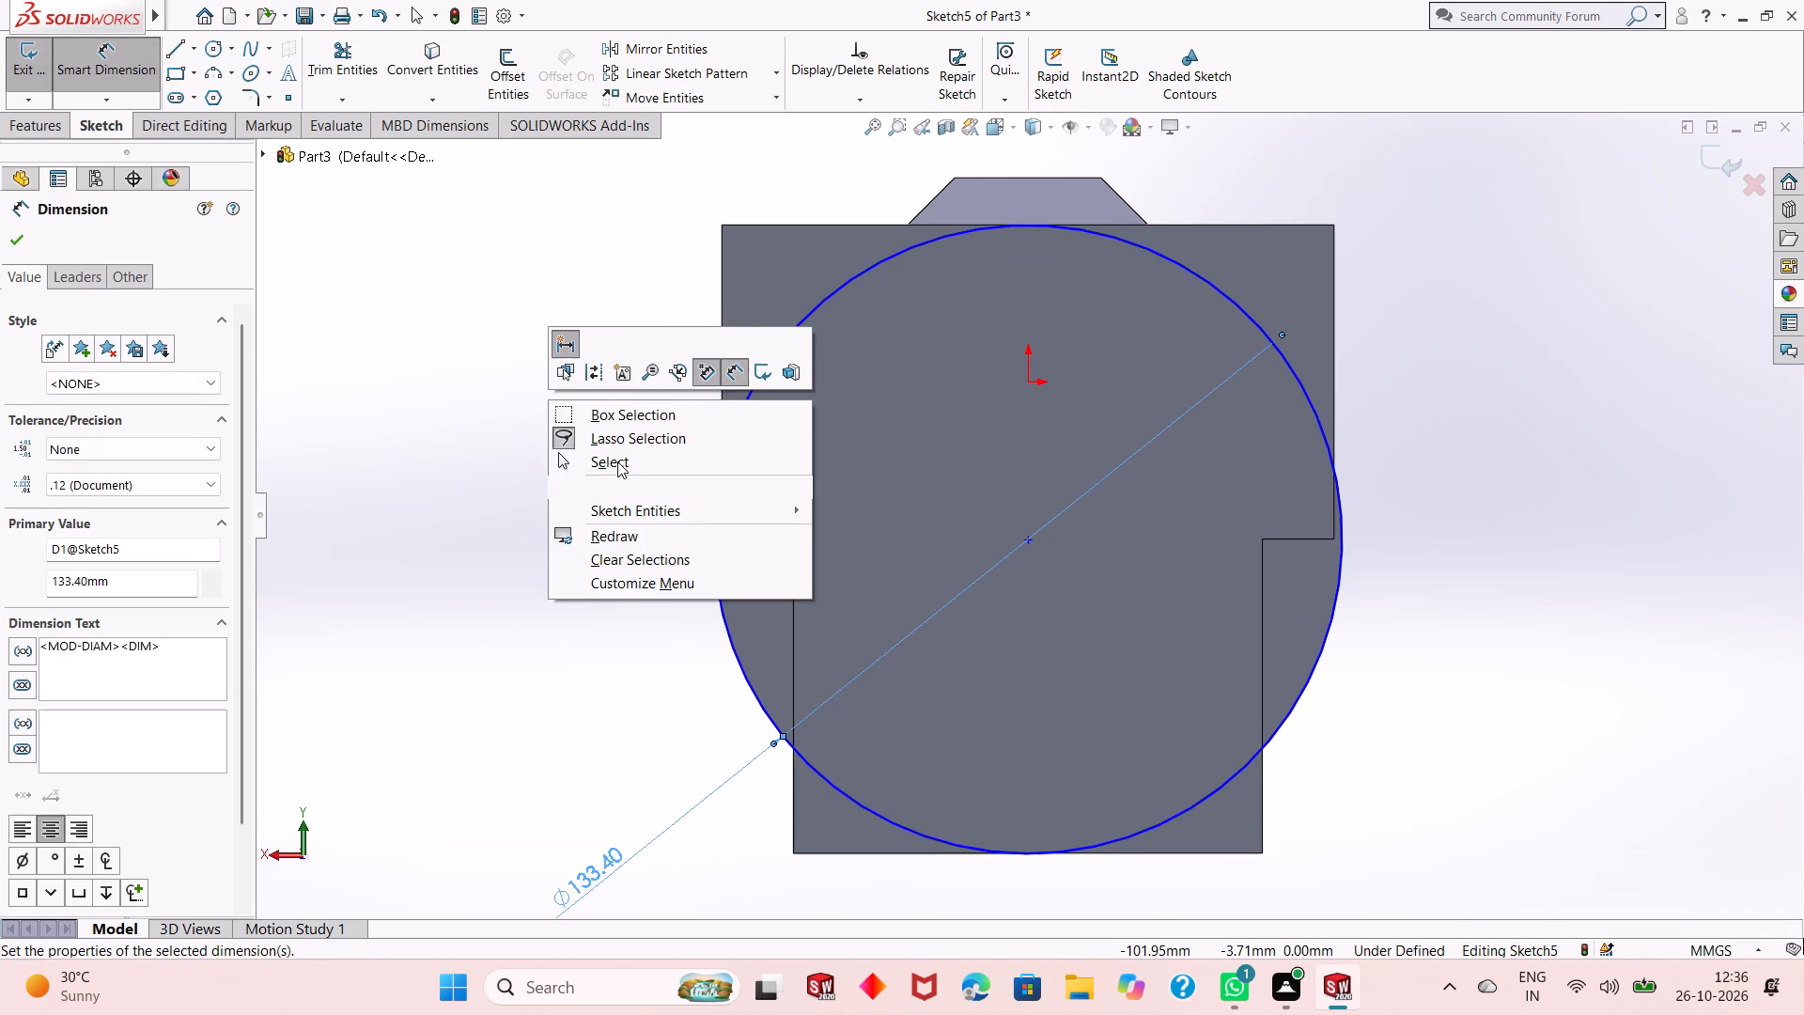
click(617, 461)
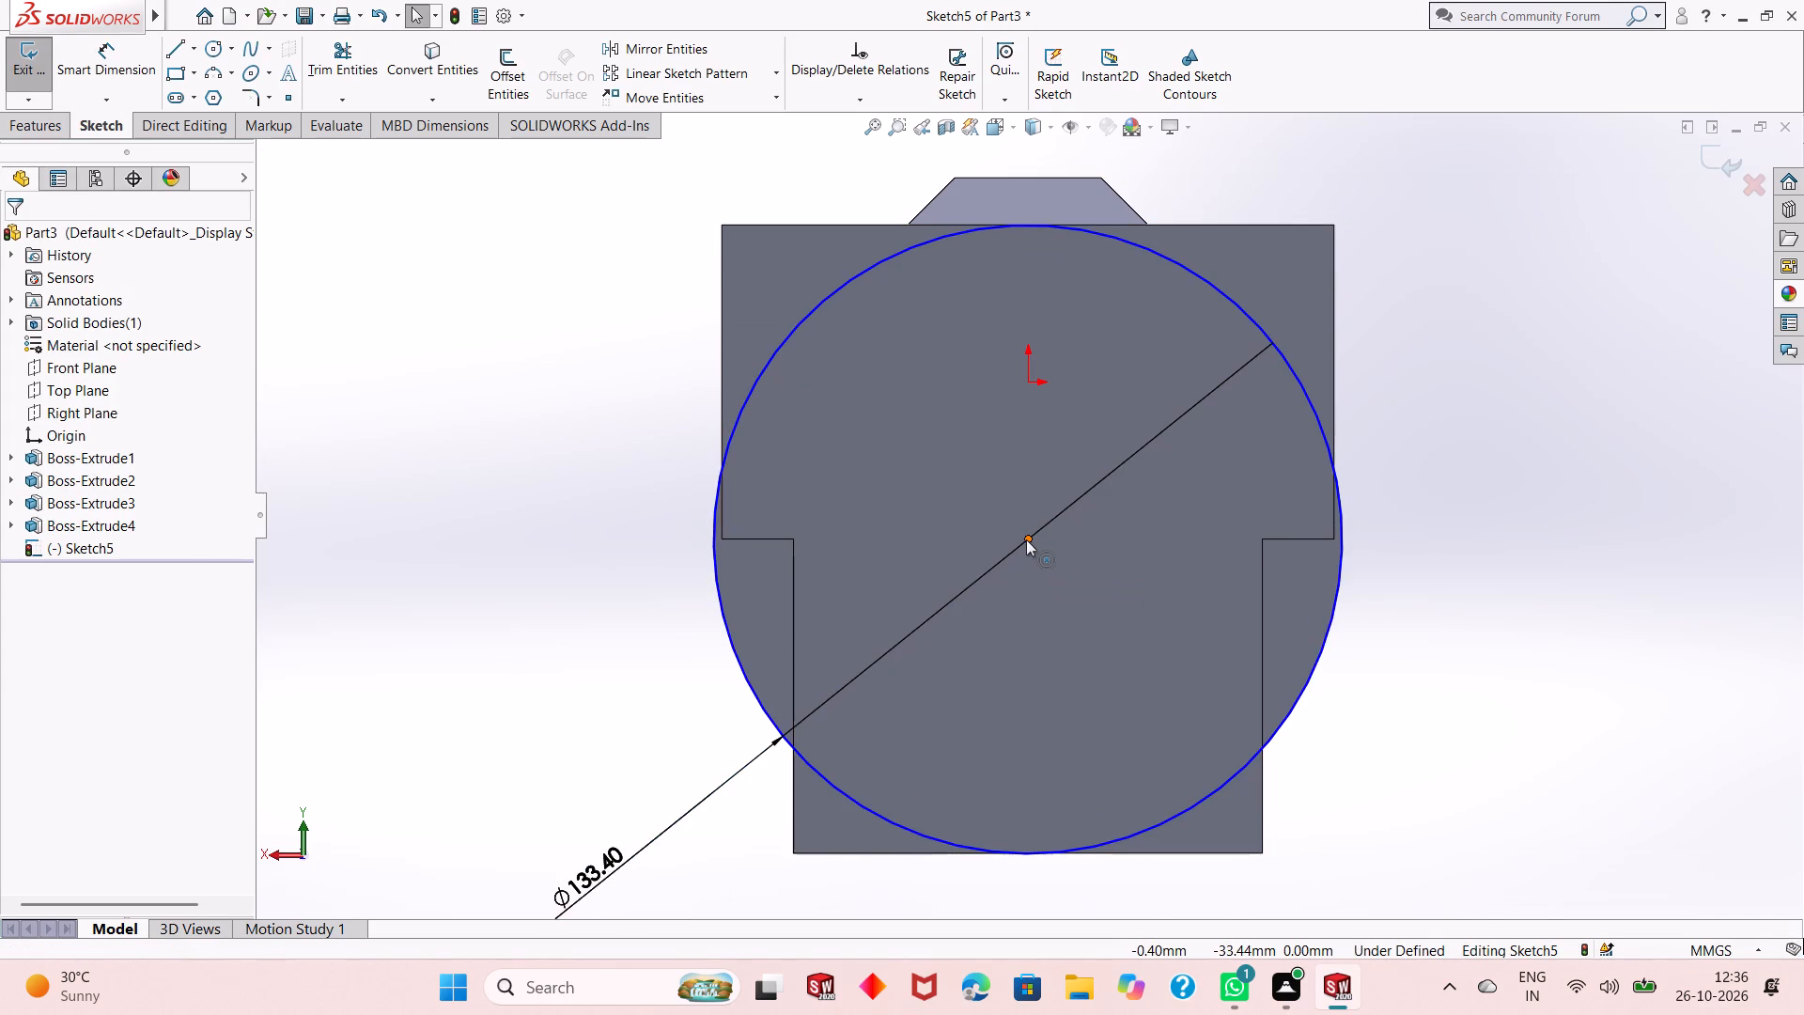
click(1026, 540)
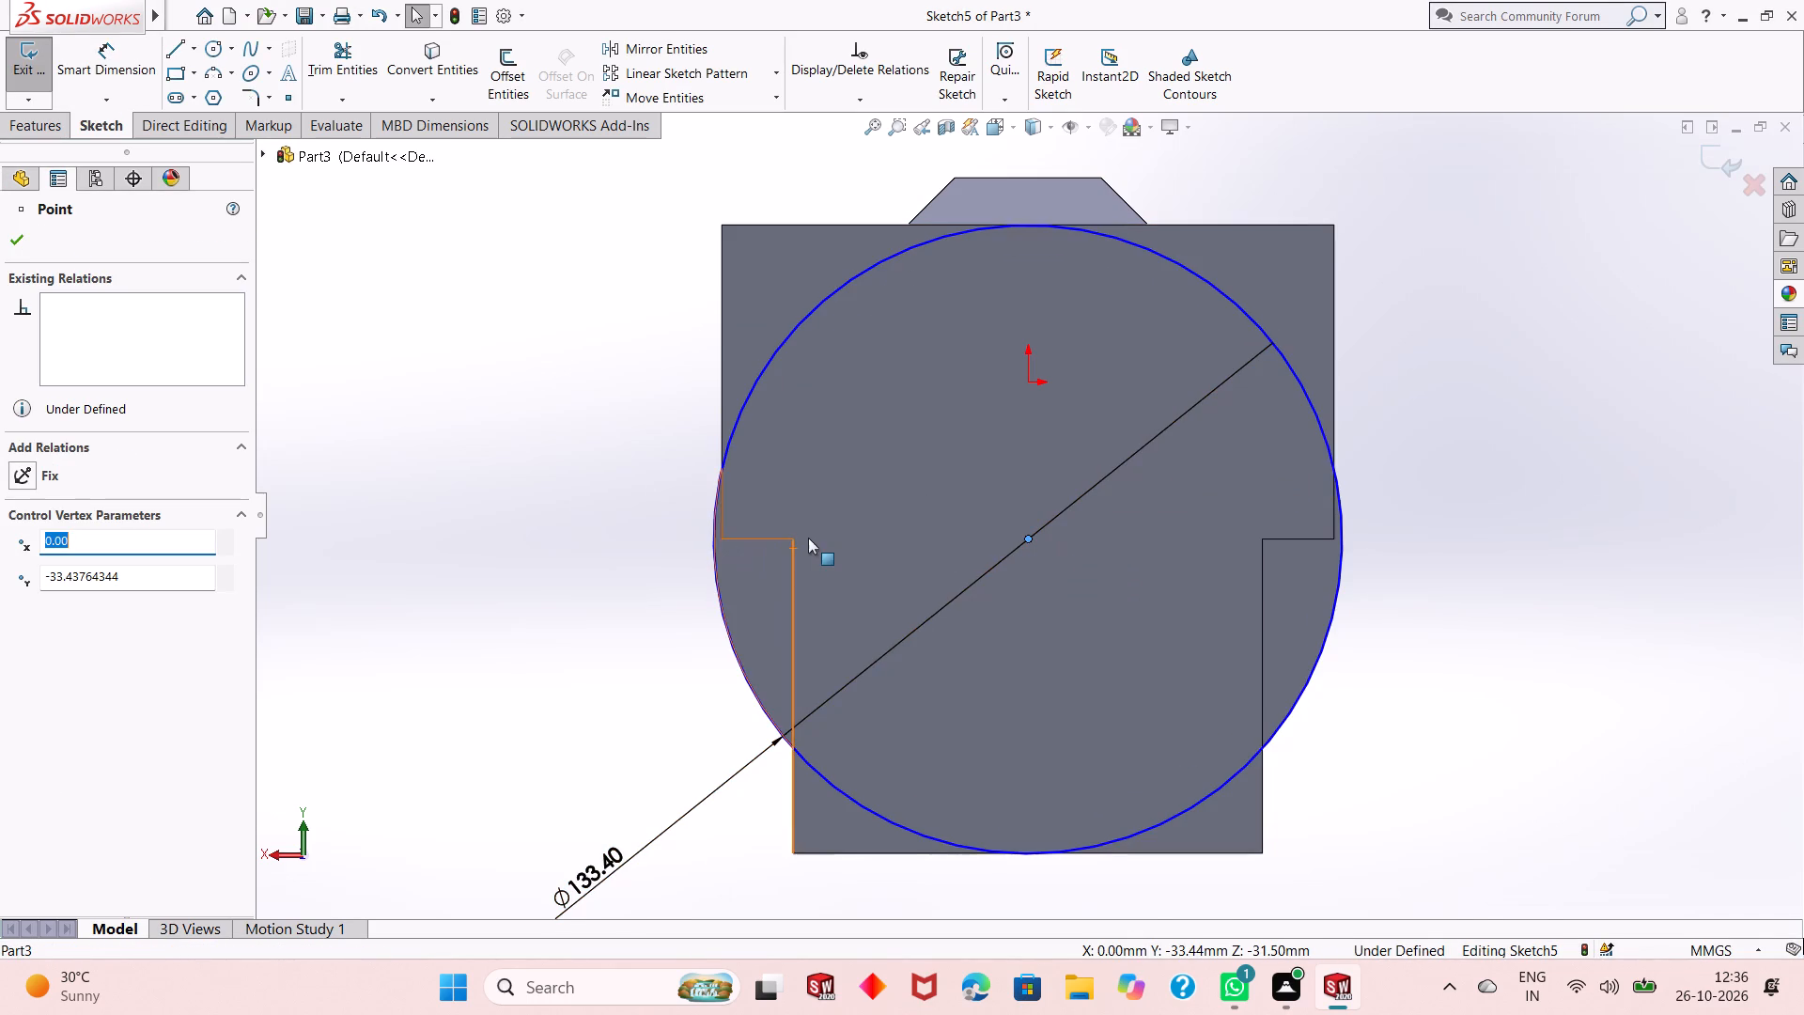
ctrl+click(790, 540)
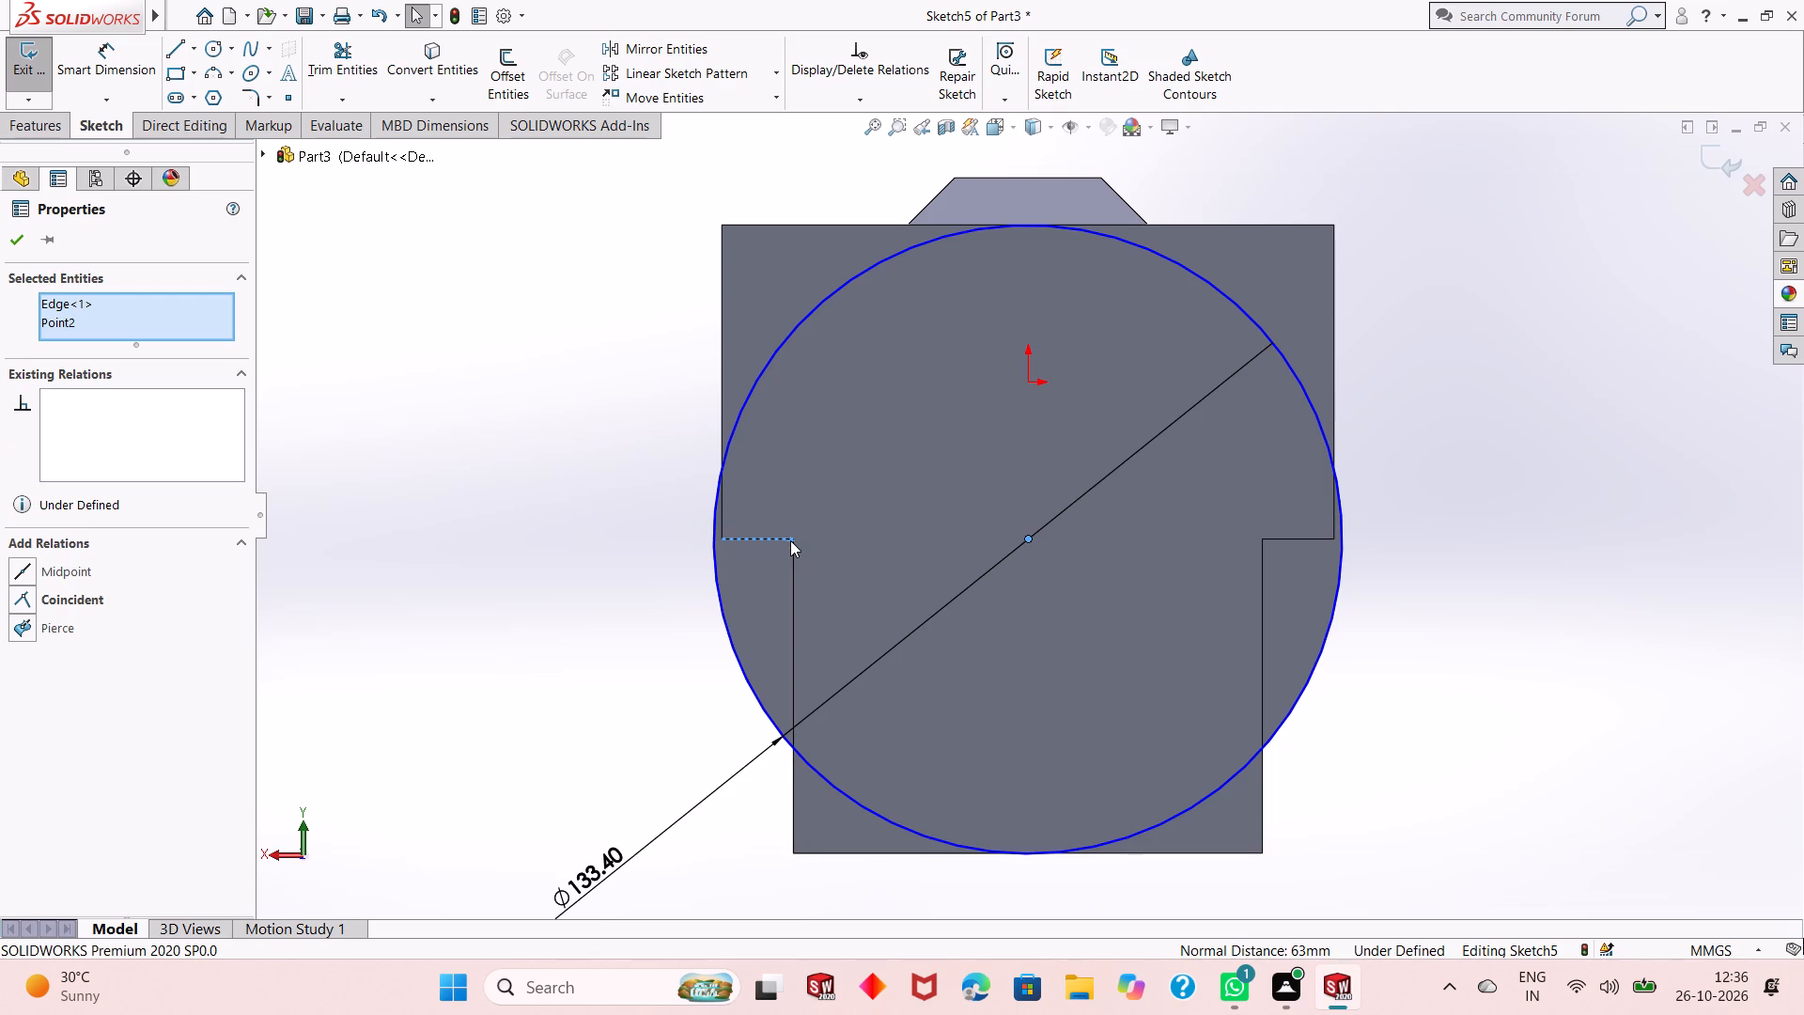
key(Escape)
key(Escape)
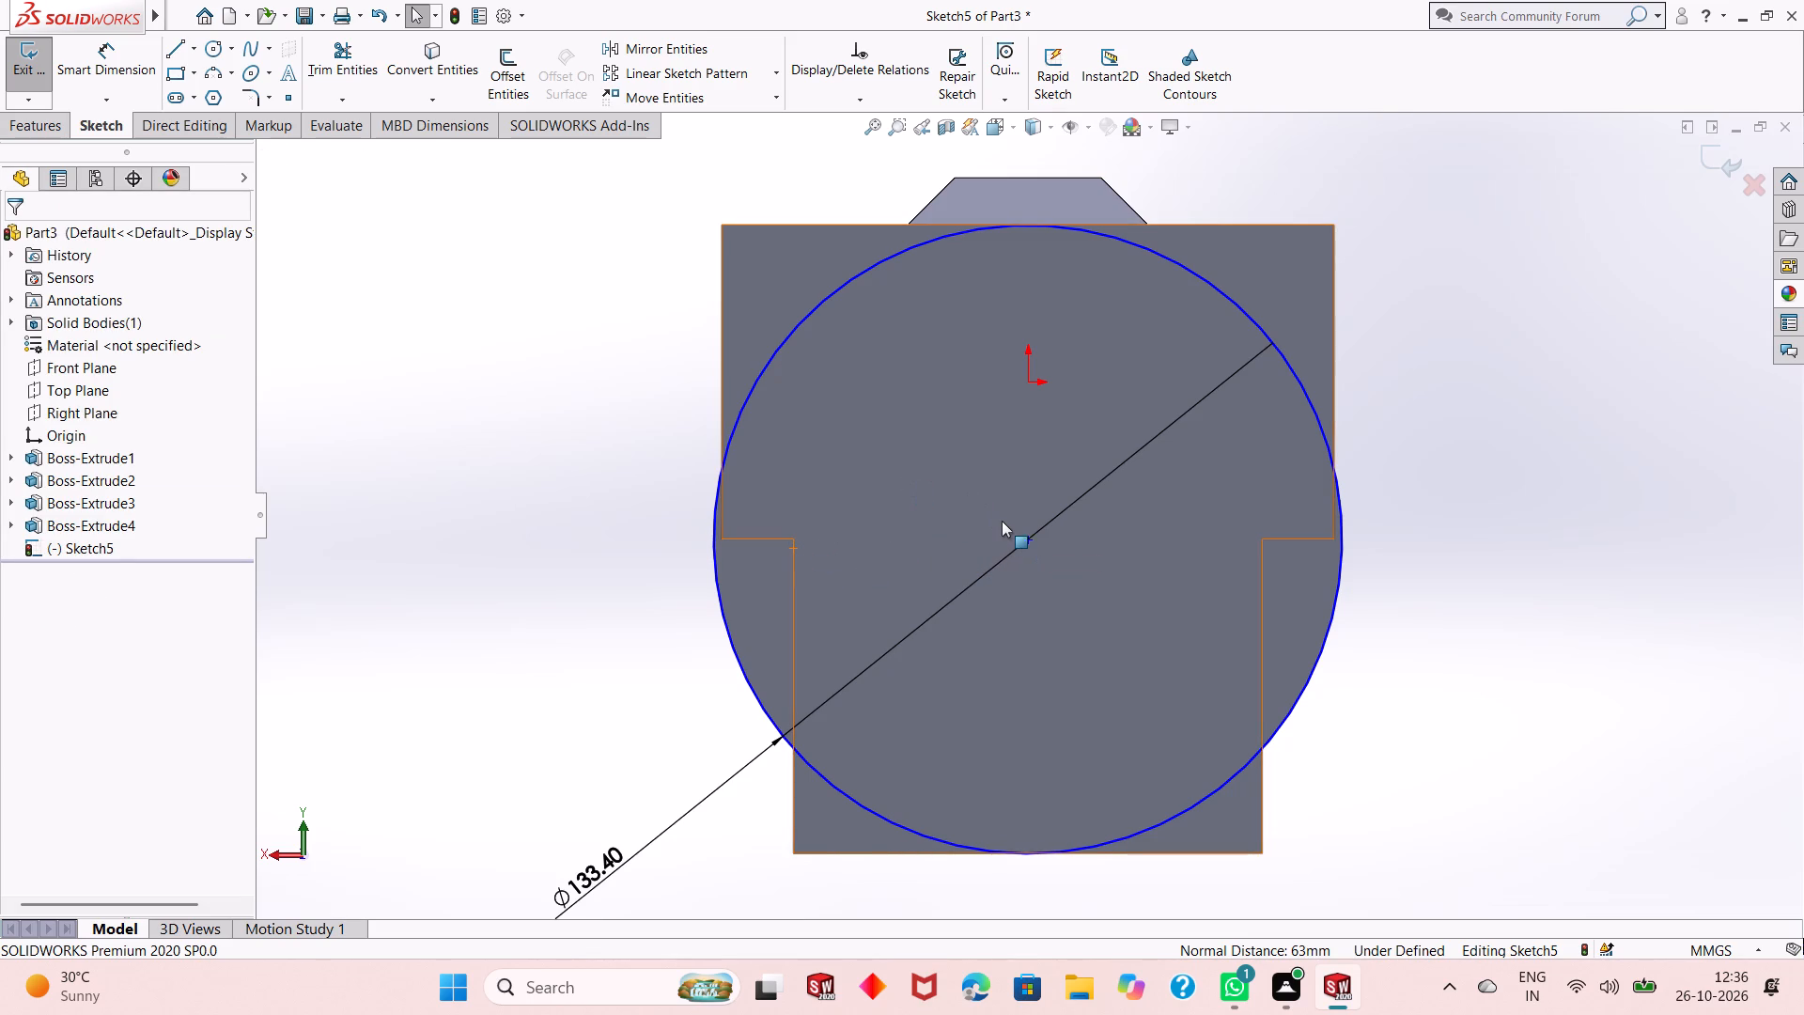
Add a horizontal relation between the circle's centre and the step corner where the wide block meets the narrower lower block.
click(1031, 538)
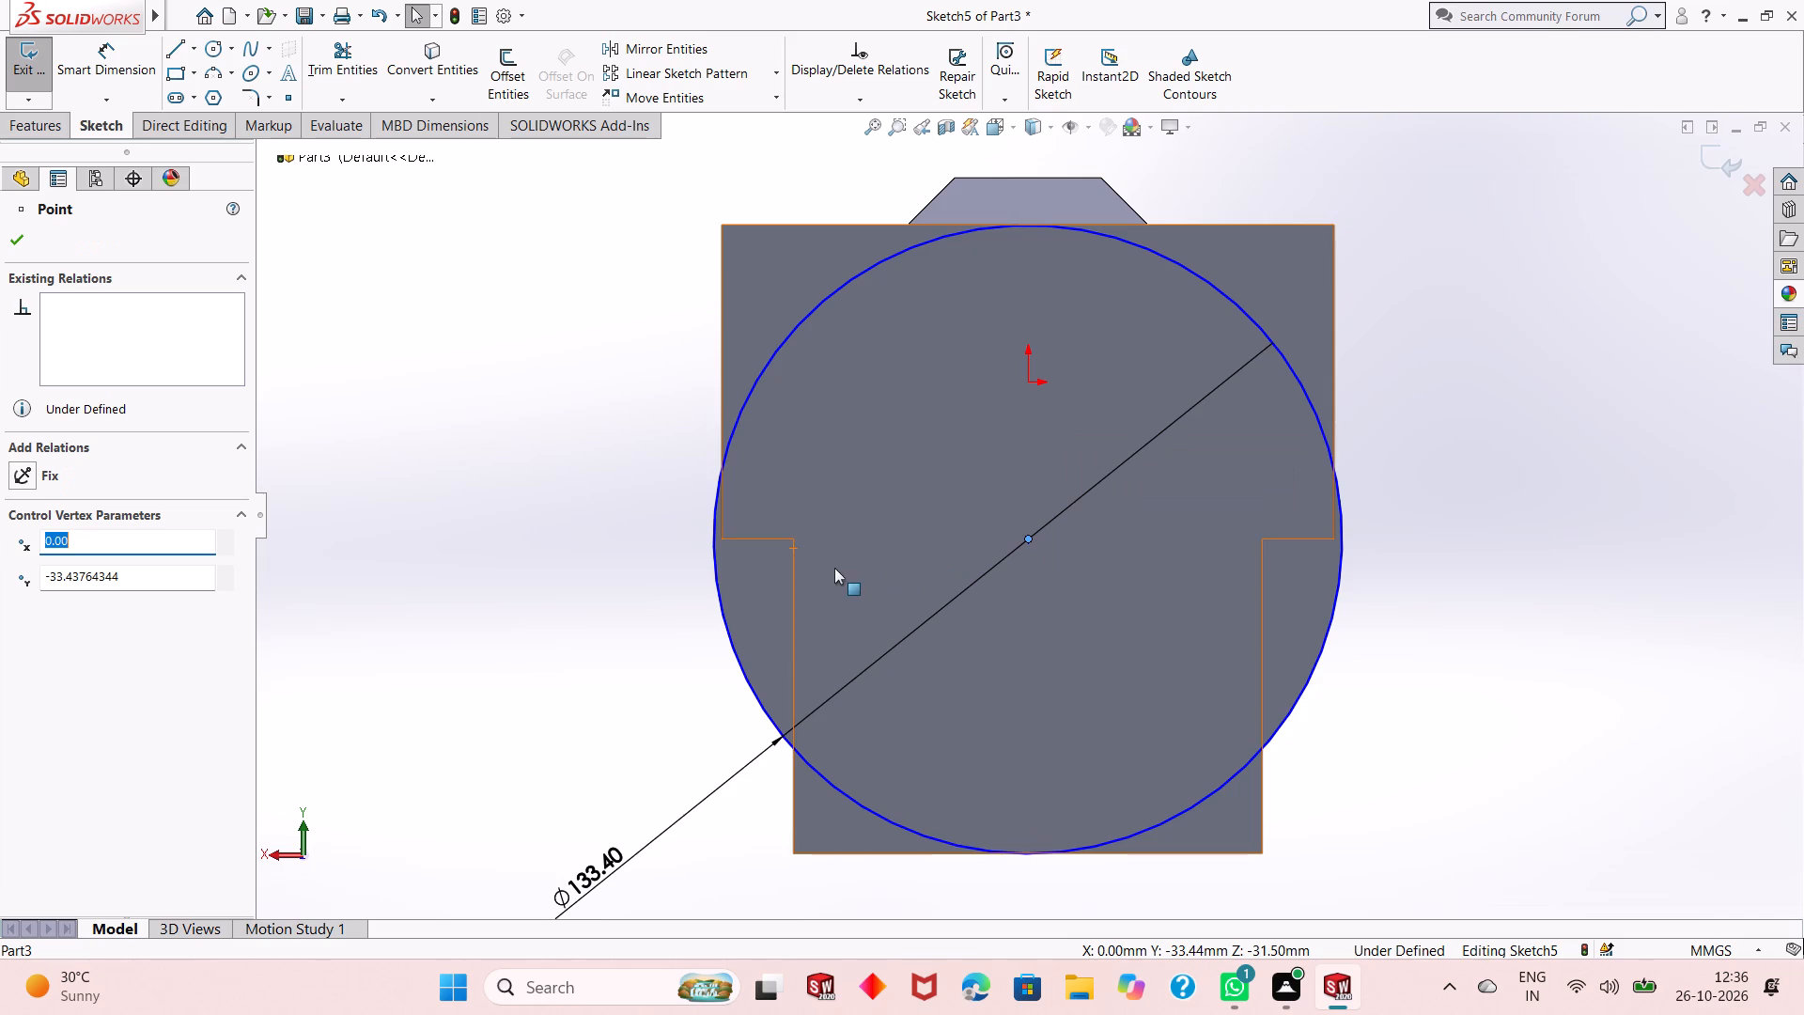
ctrl+click(795, 541)
click(861, 452)
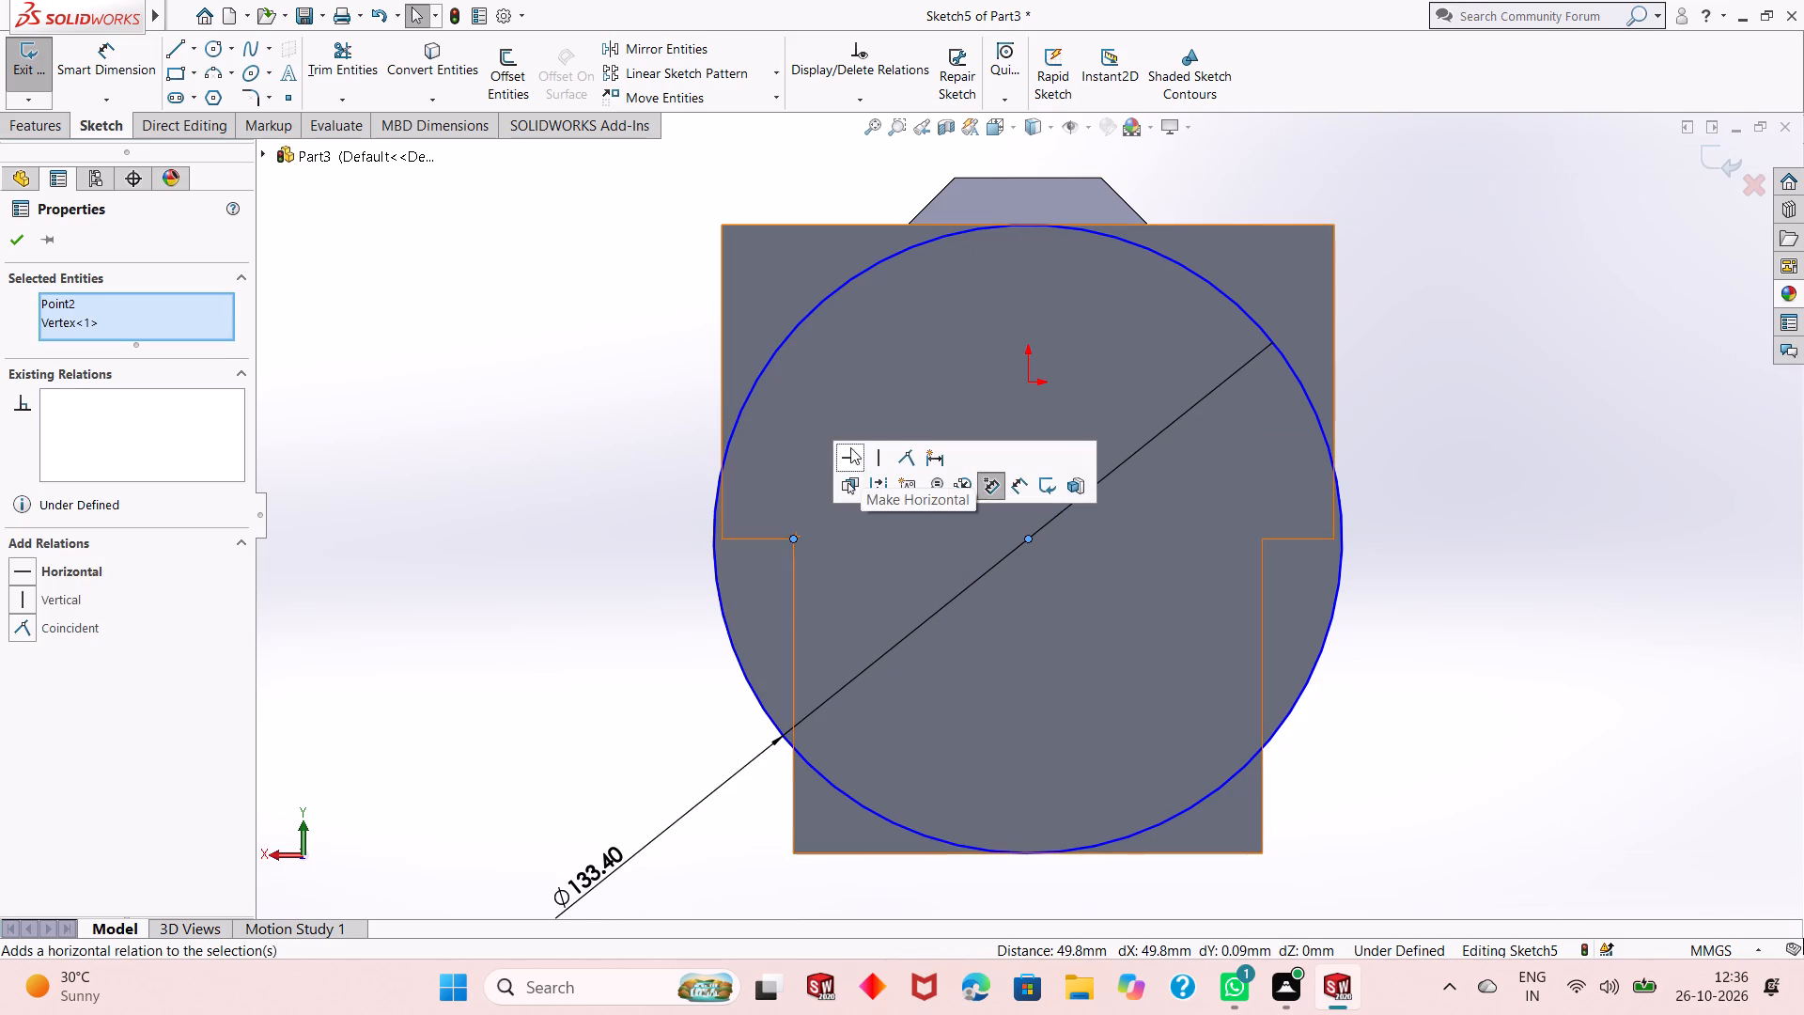
click(11, 237)
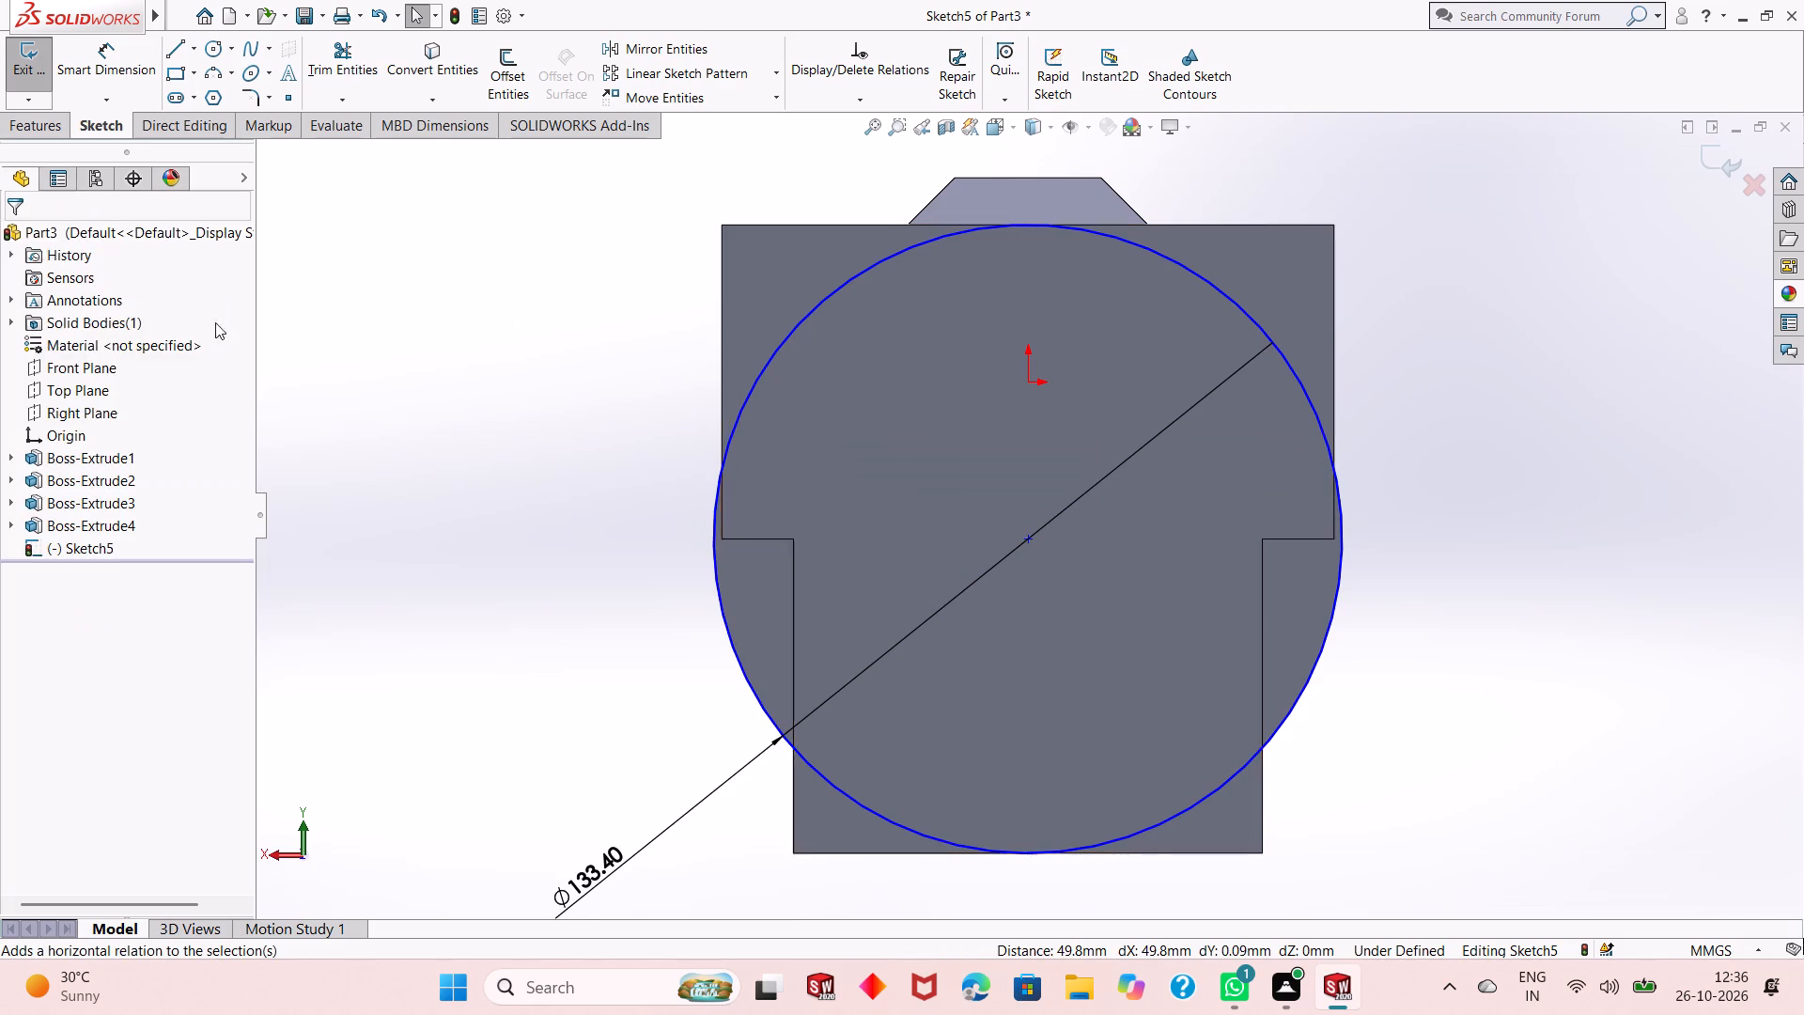
Add a vertical relation between the origin and the circle's centre.
click(1028, 544)
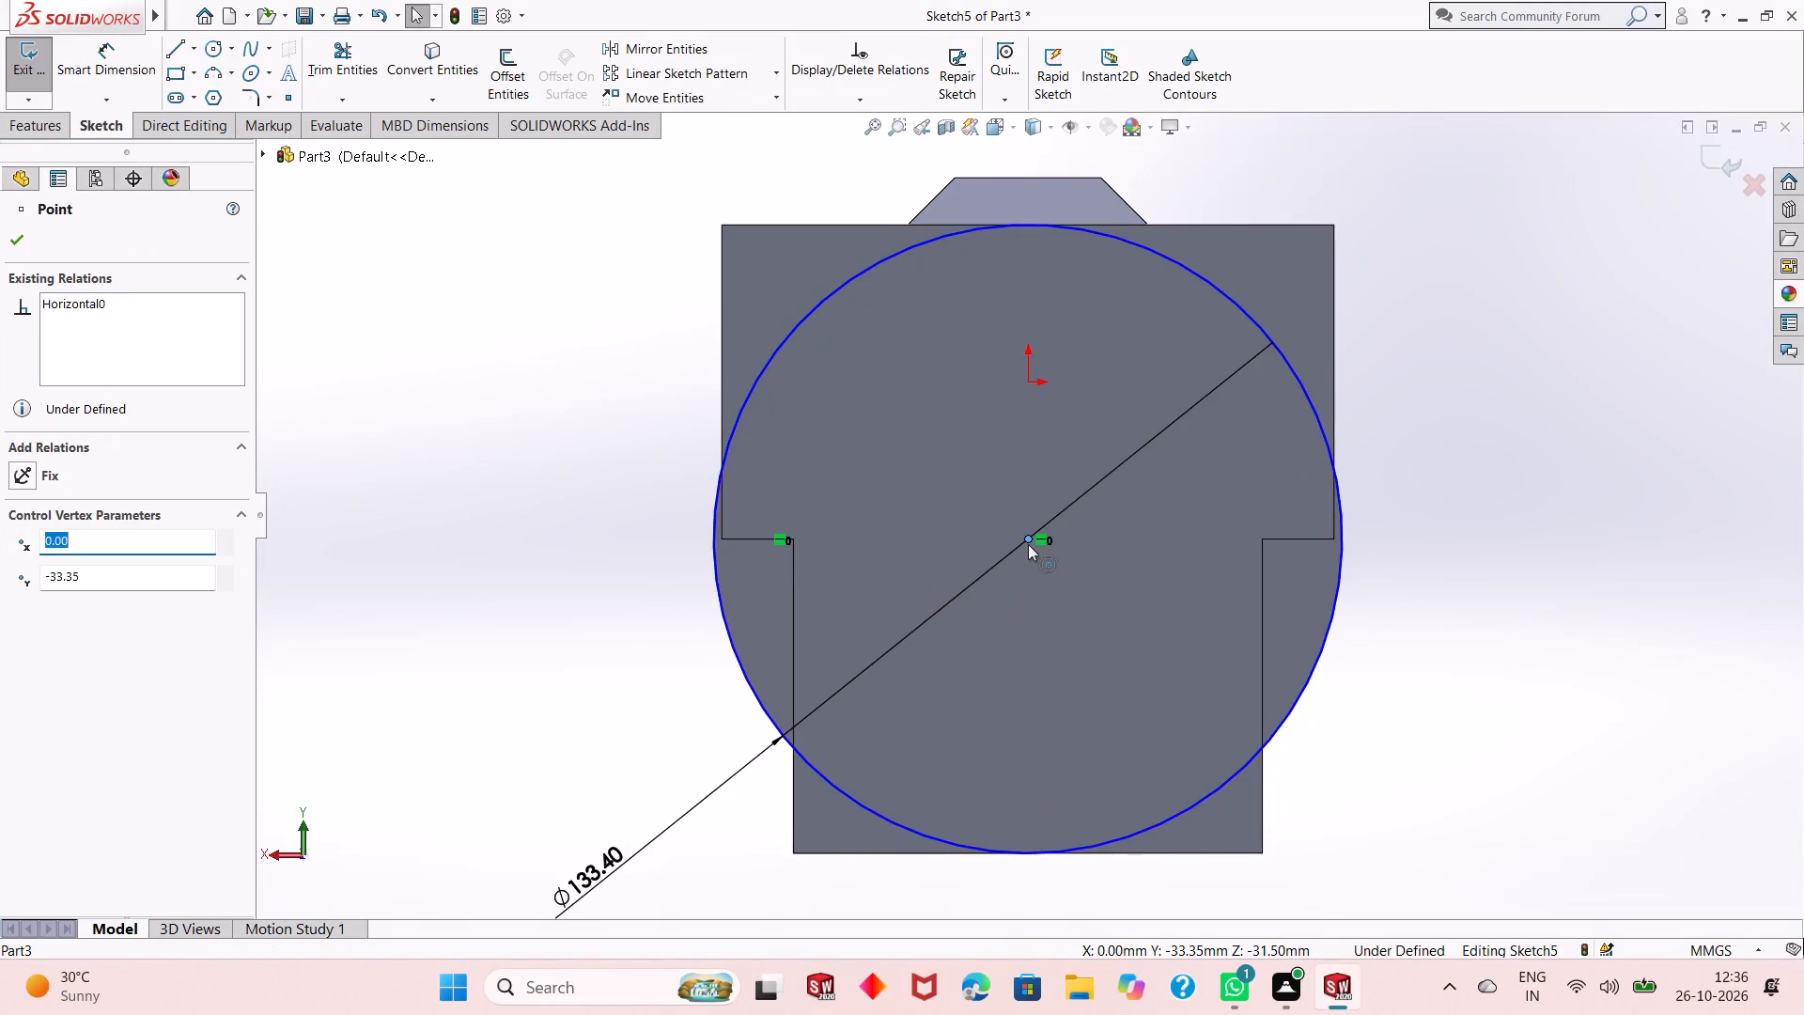
ctrl+click(1025, 383)
click(1103, 303)
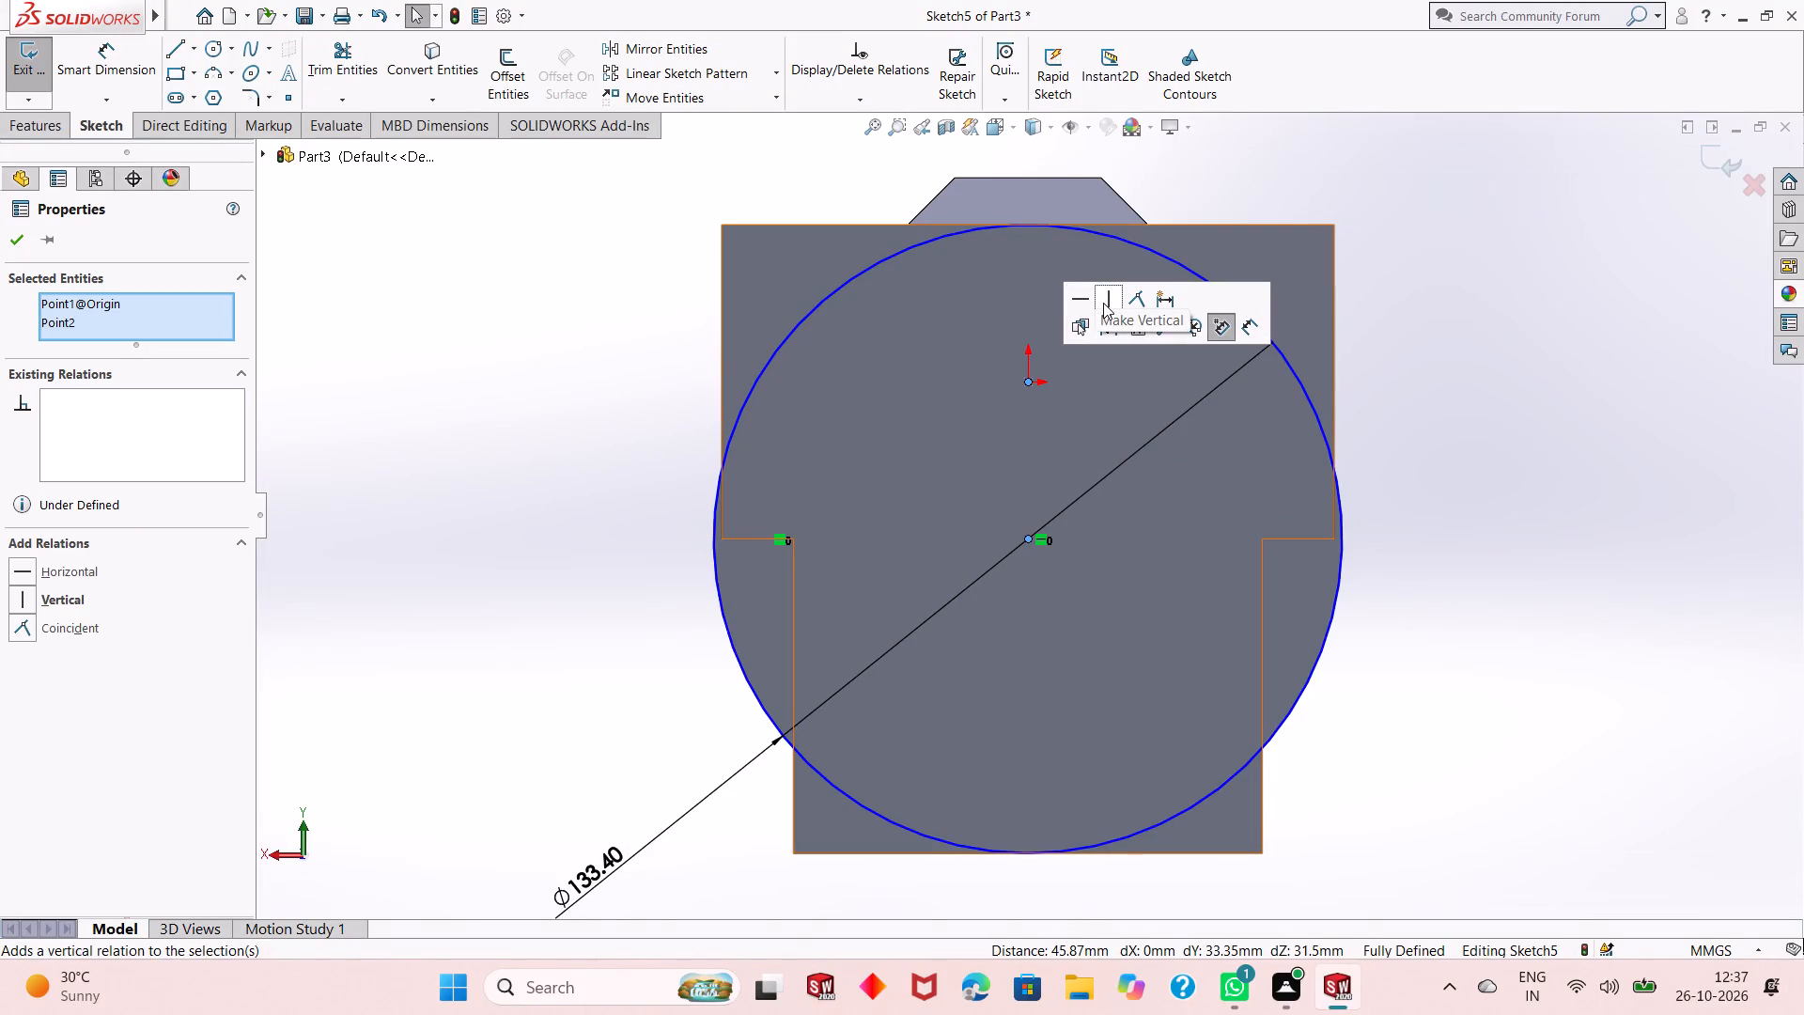
click(1, 237)
click(16, 243)
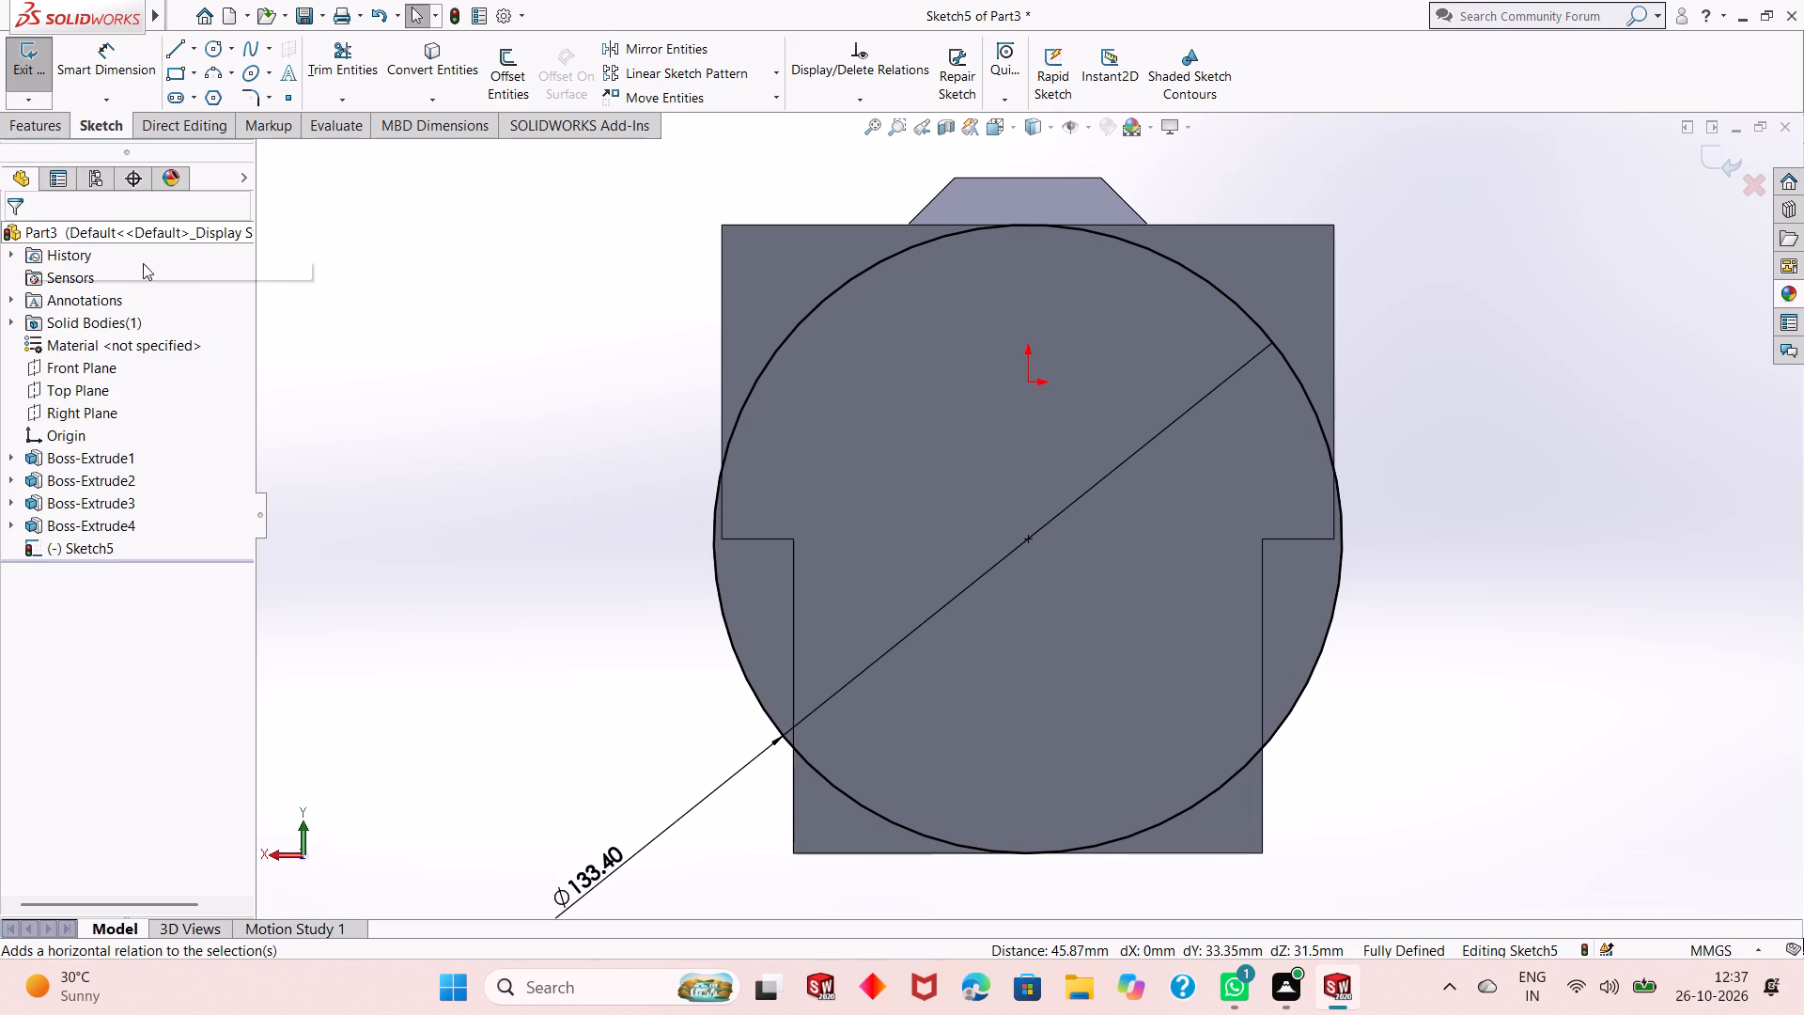
Extrude the circle outward from the back face as a blind boss with a depth of 9.5 mm, merged with the body.
click(48, 132)
click(44, 54)
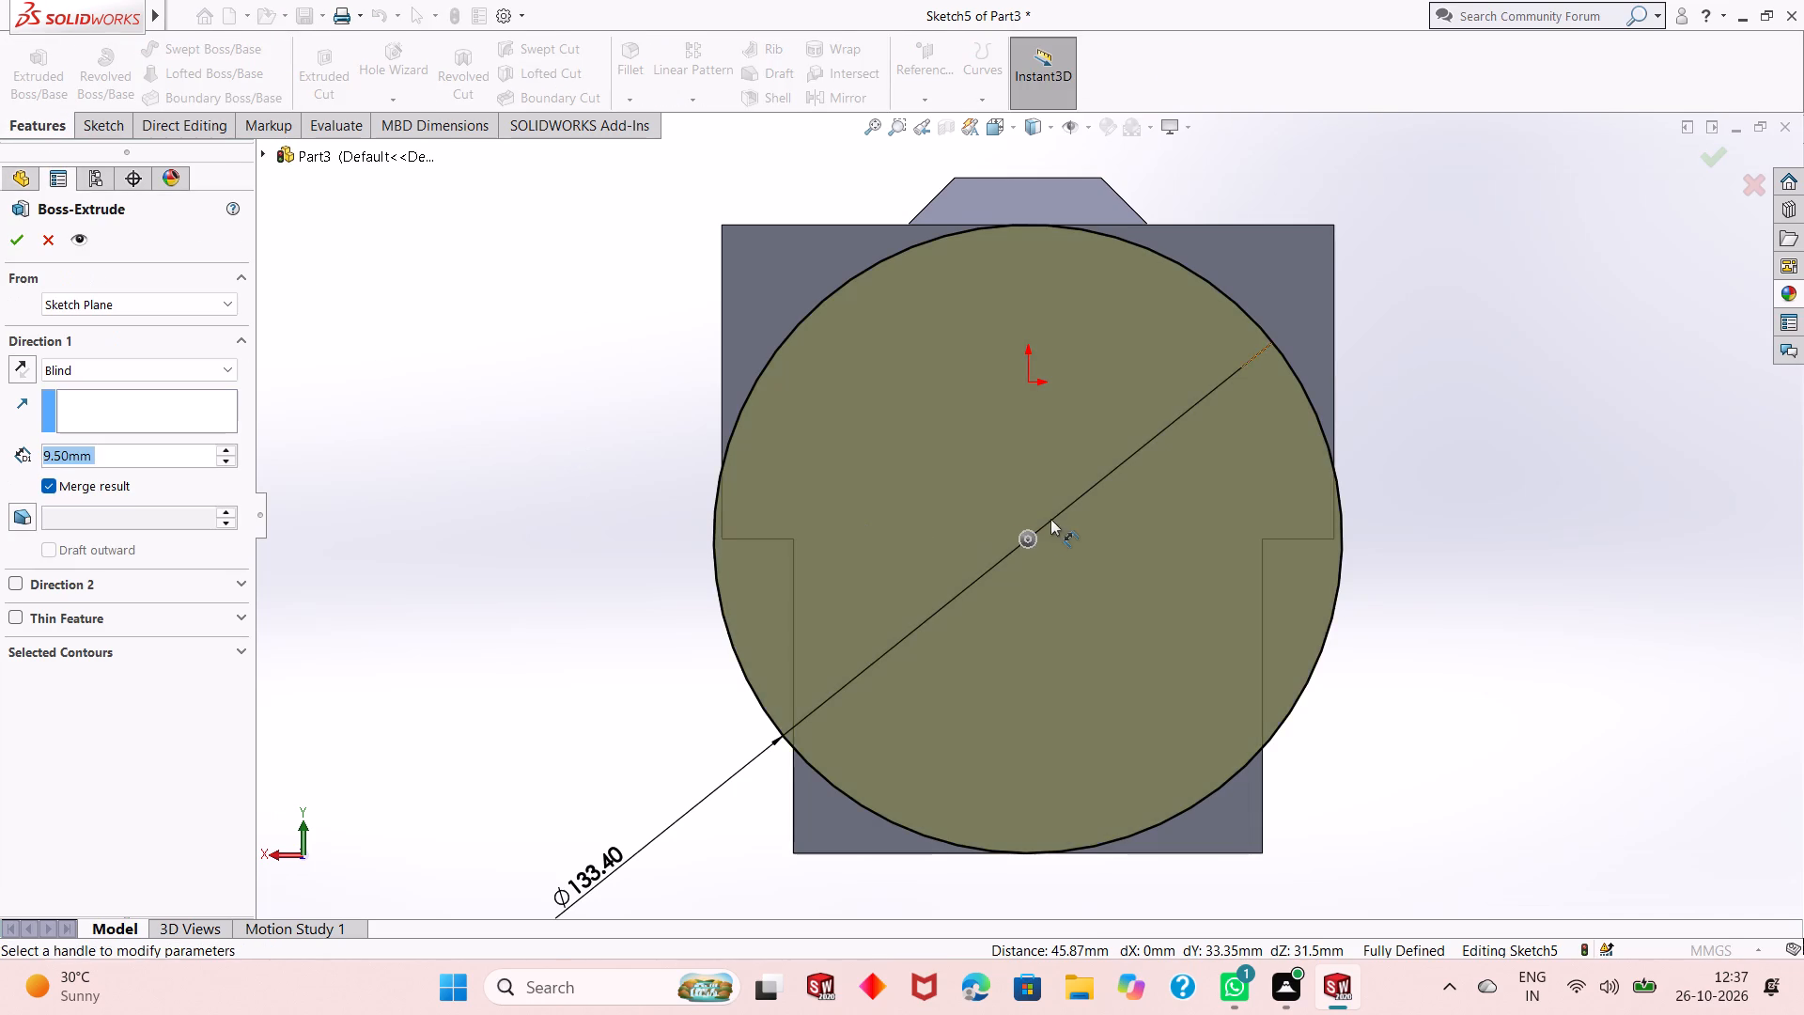
middle_drag(1055, 519, 986, 541)
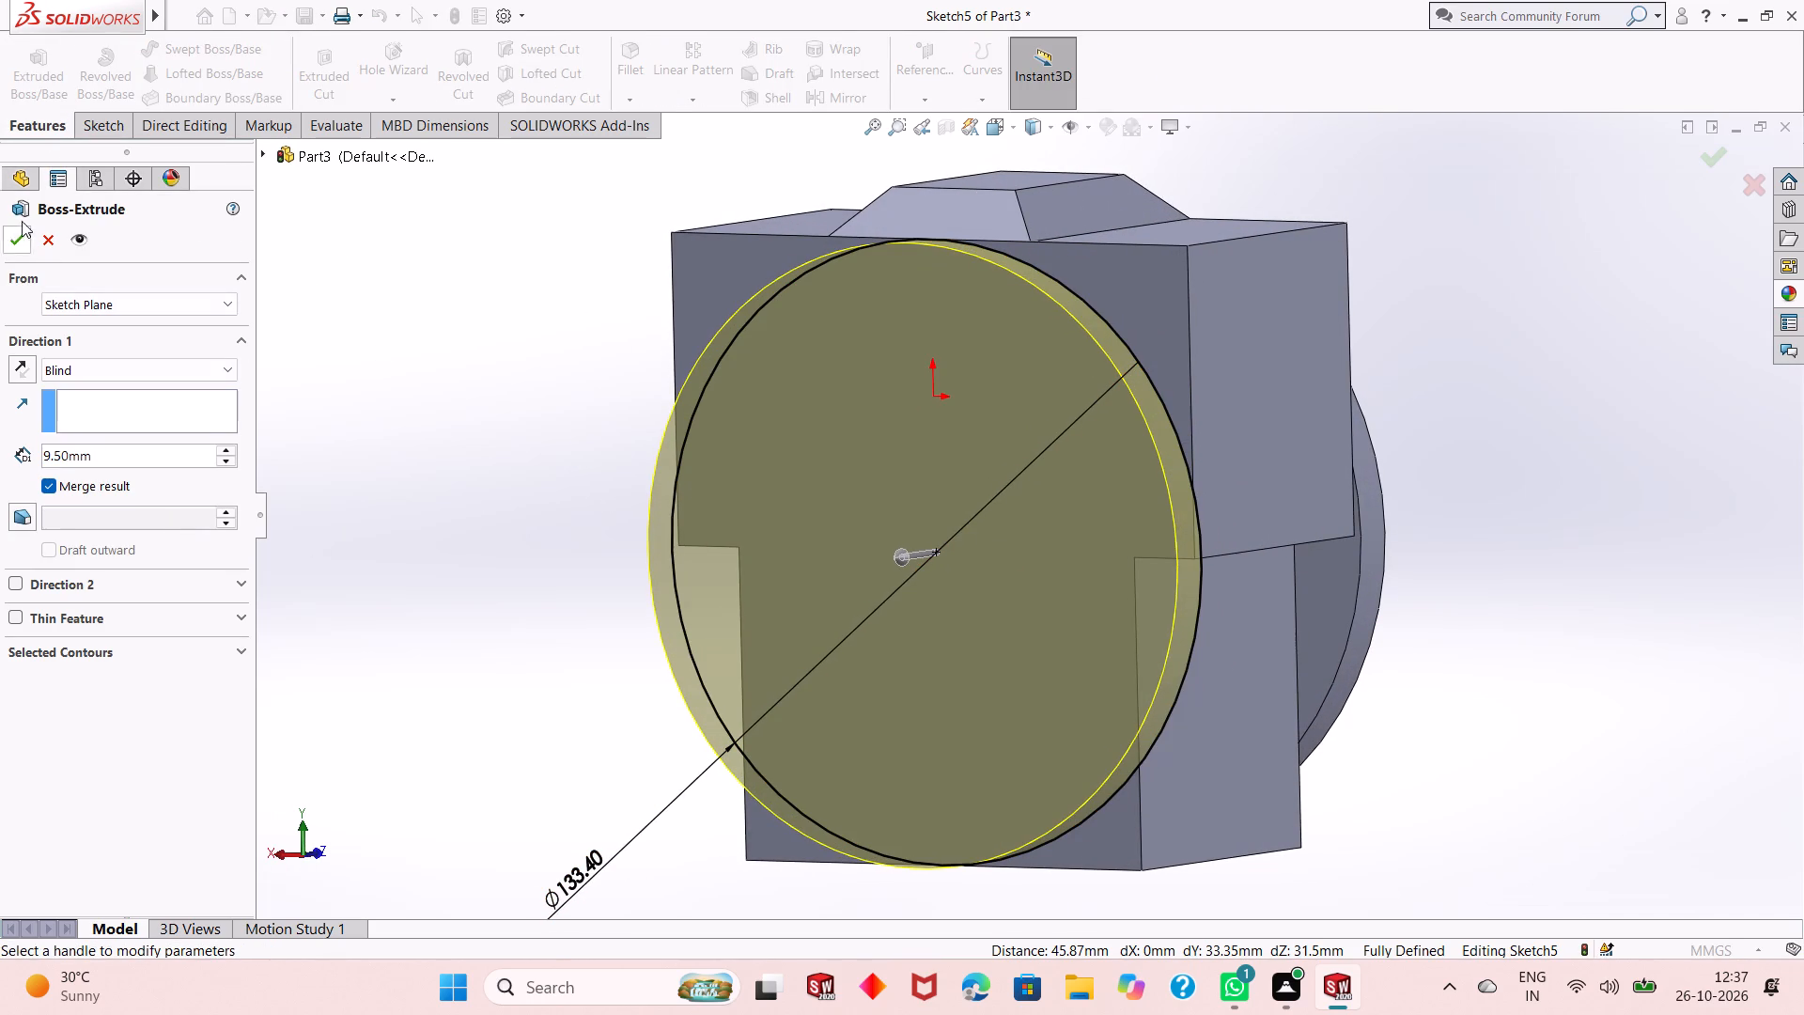
click(16, 242)
click(530, 466)
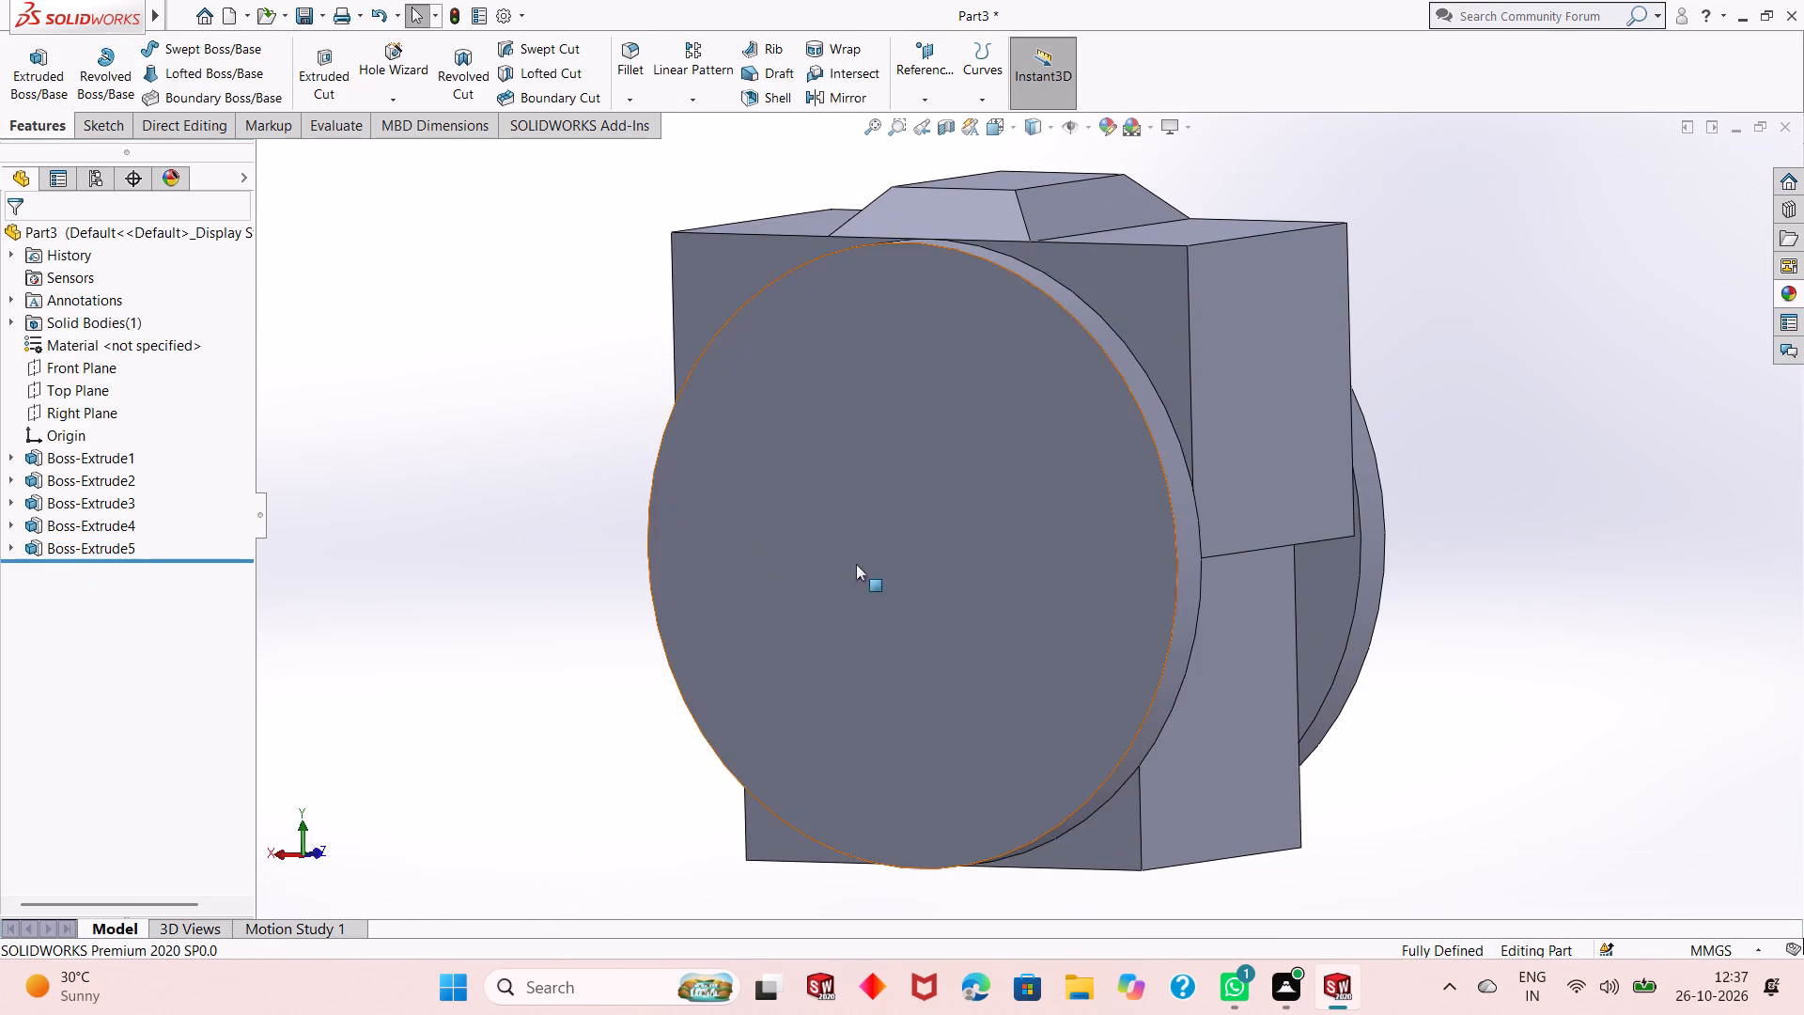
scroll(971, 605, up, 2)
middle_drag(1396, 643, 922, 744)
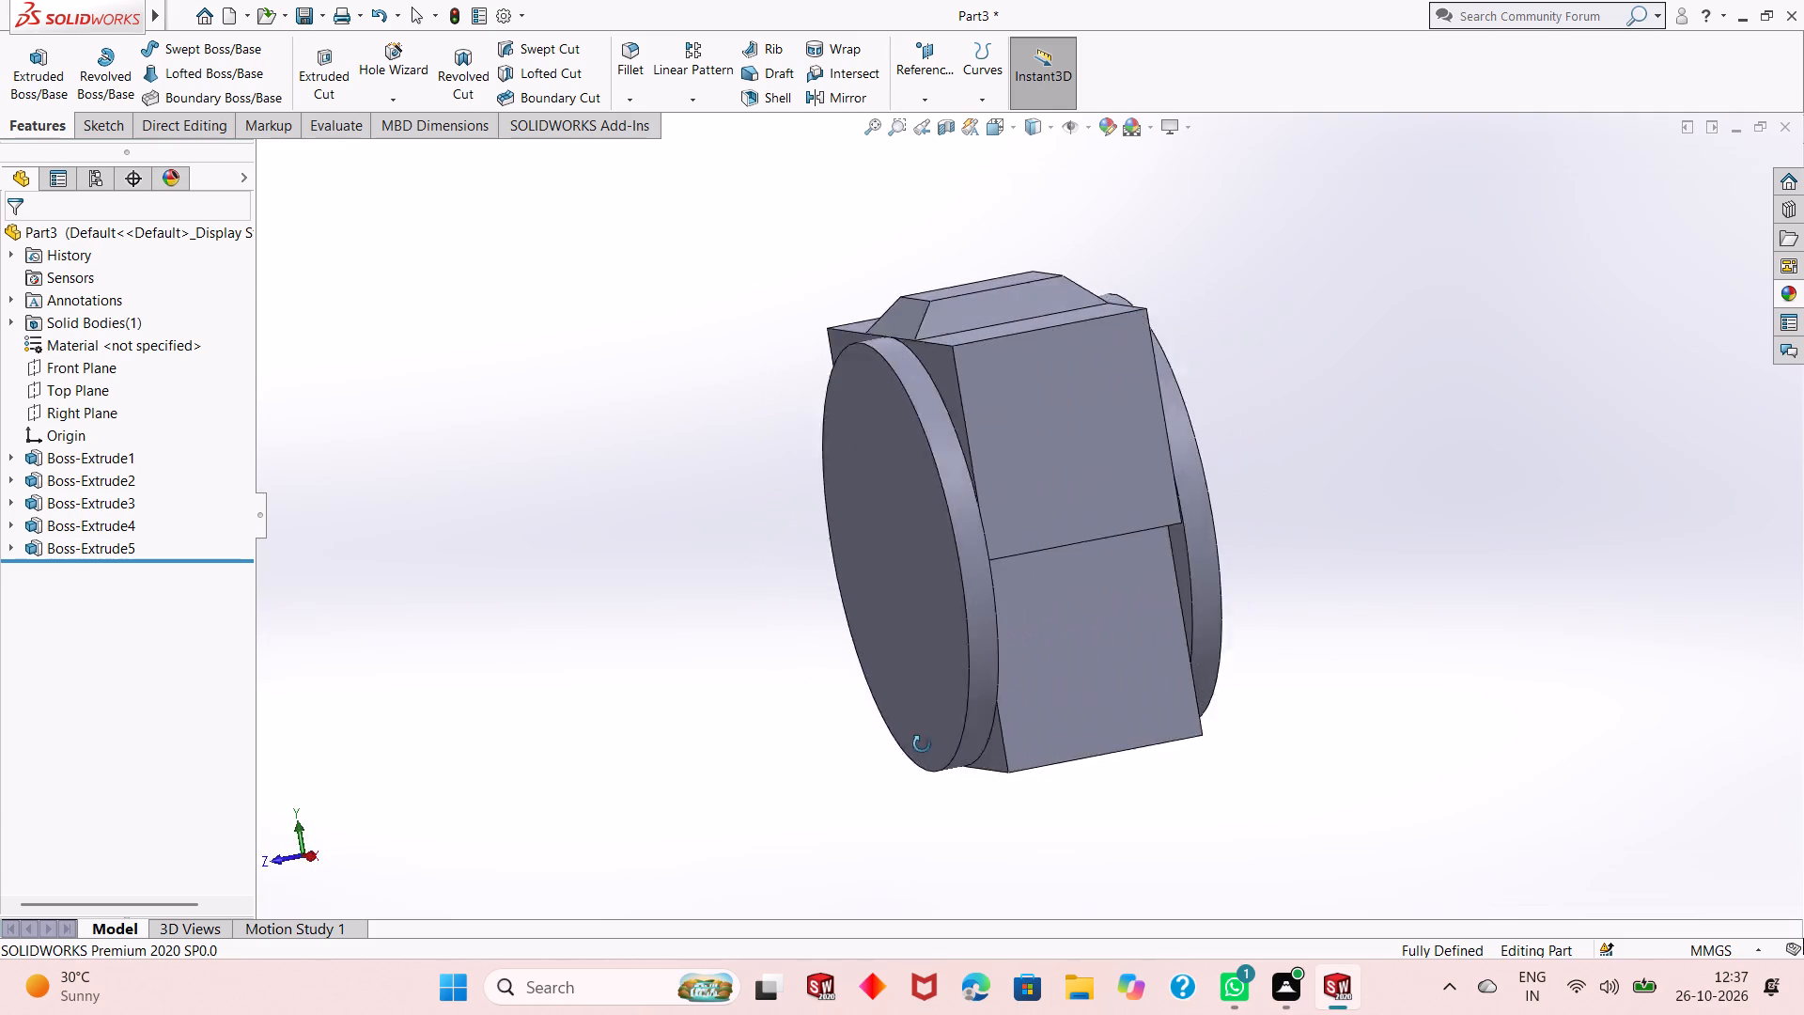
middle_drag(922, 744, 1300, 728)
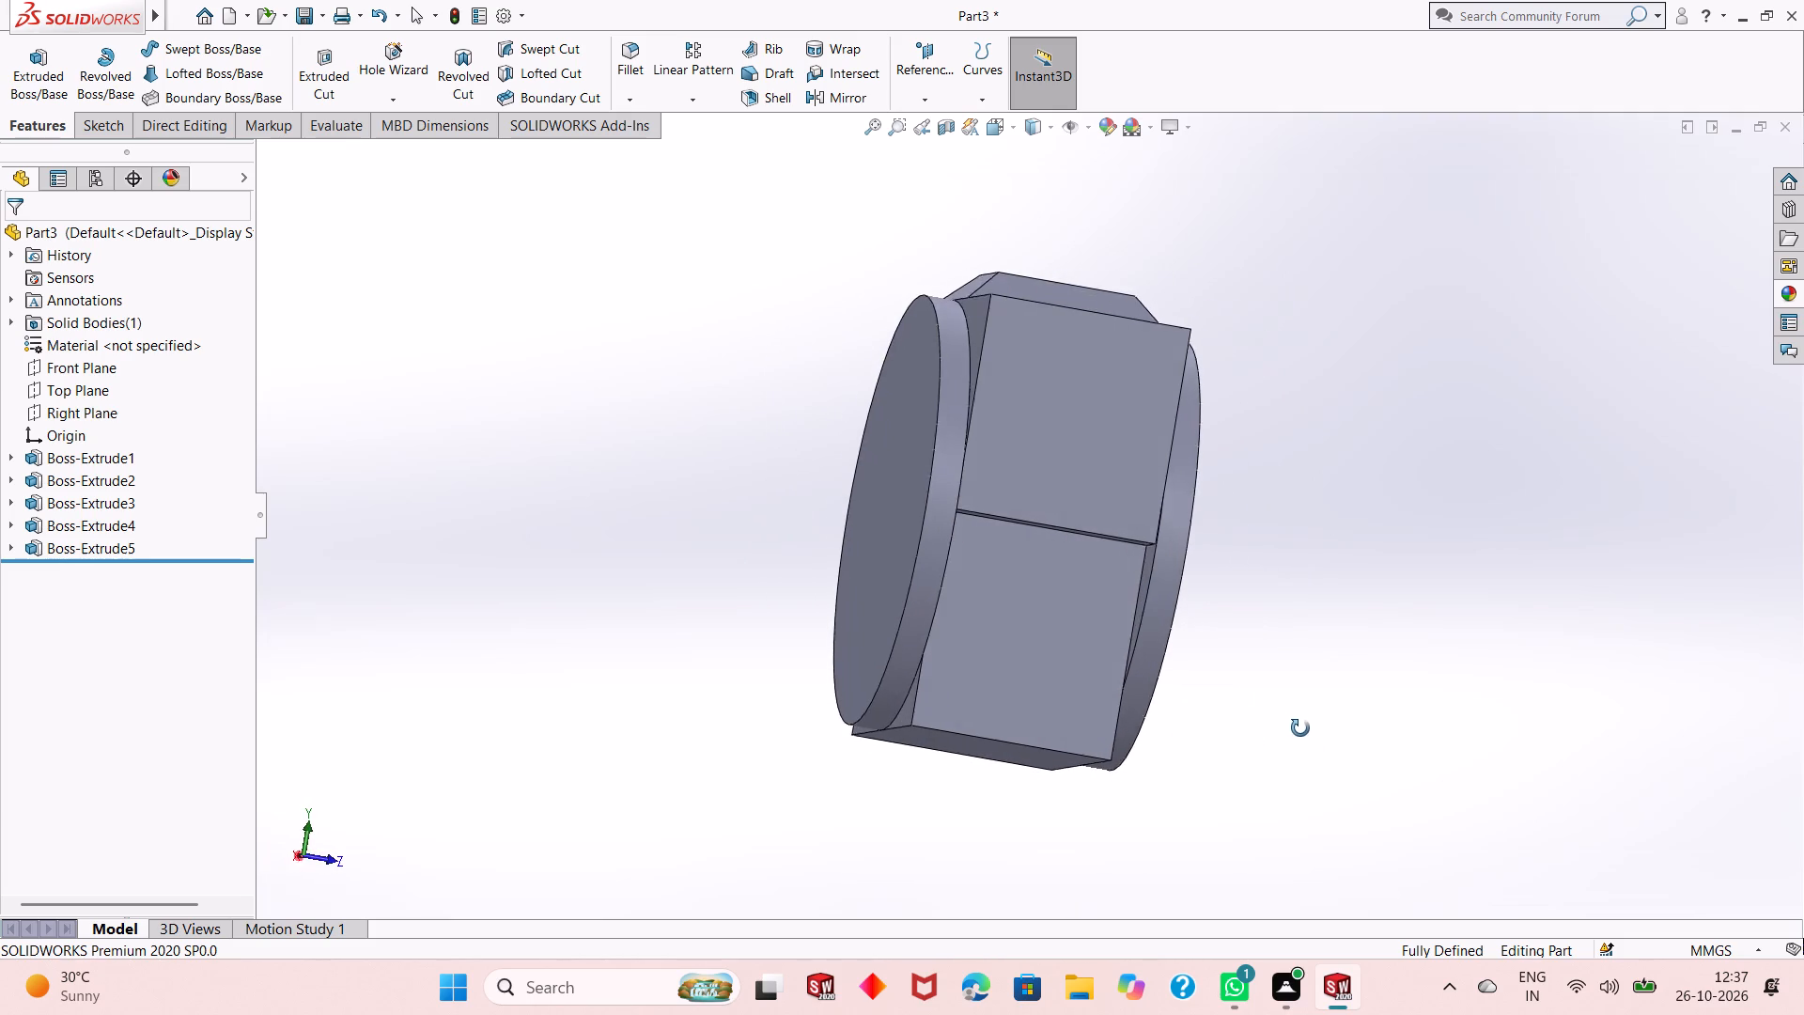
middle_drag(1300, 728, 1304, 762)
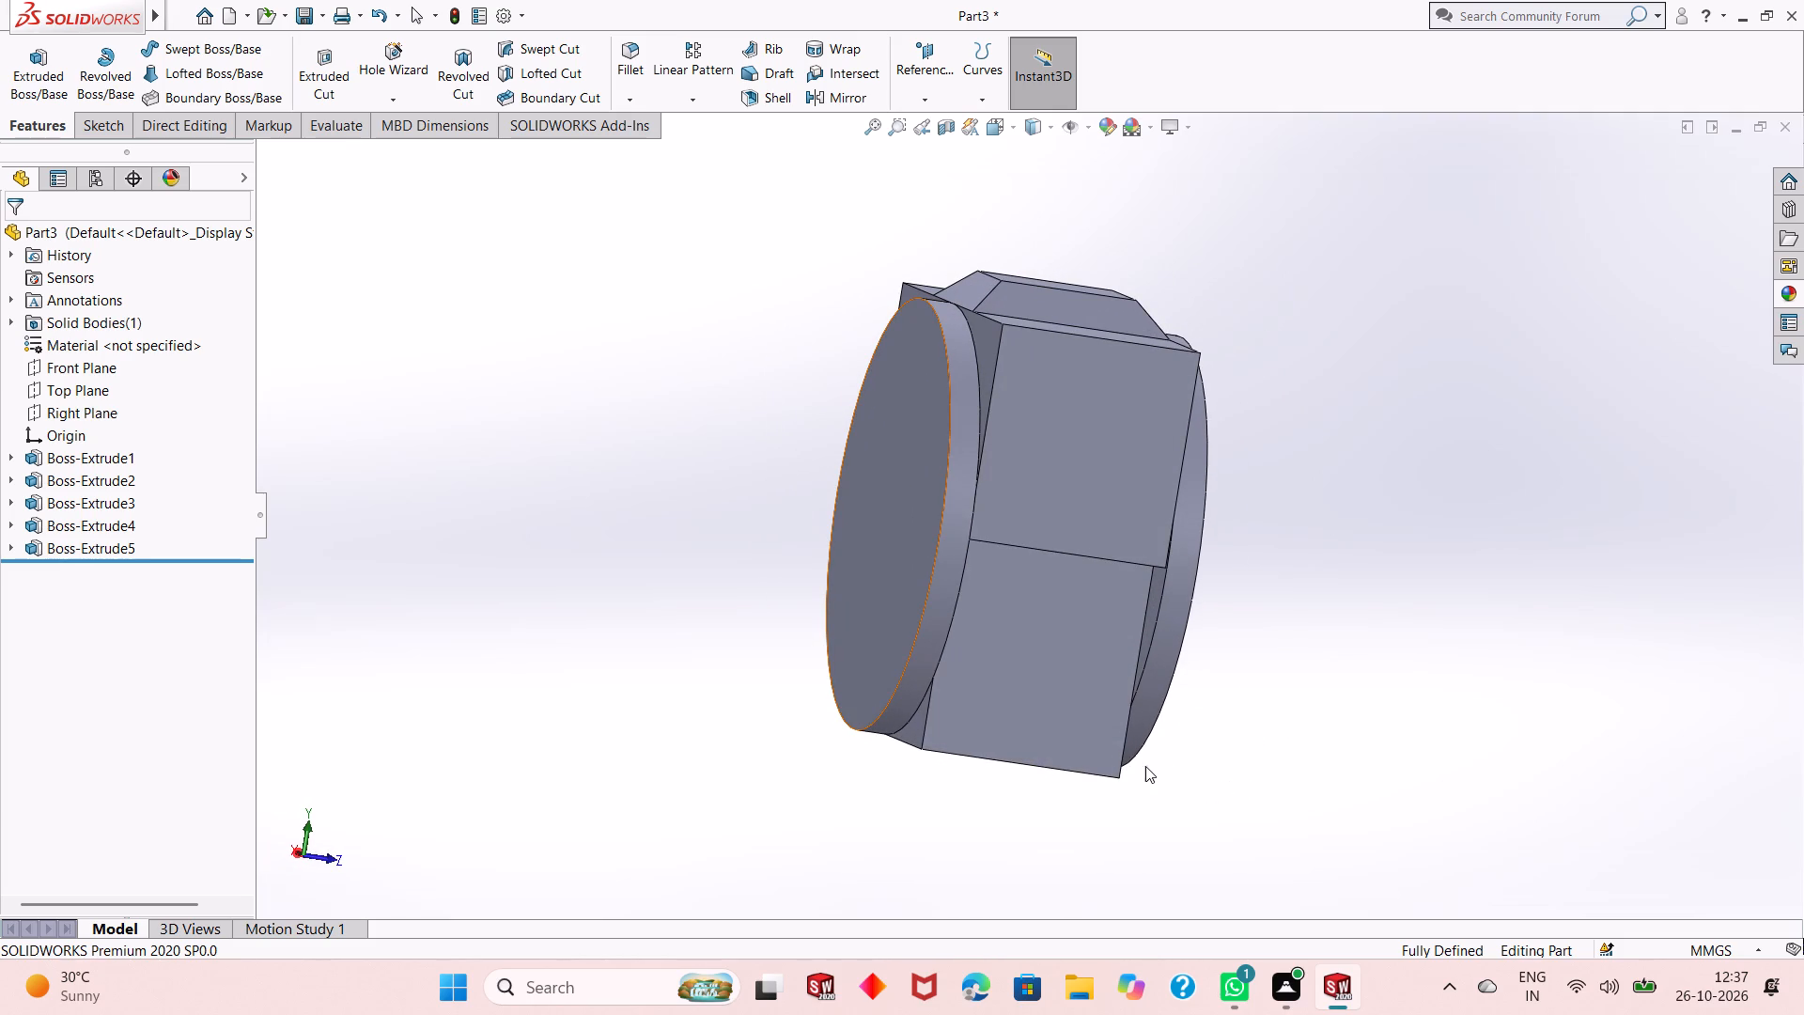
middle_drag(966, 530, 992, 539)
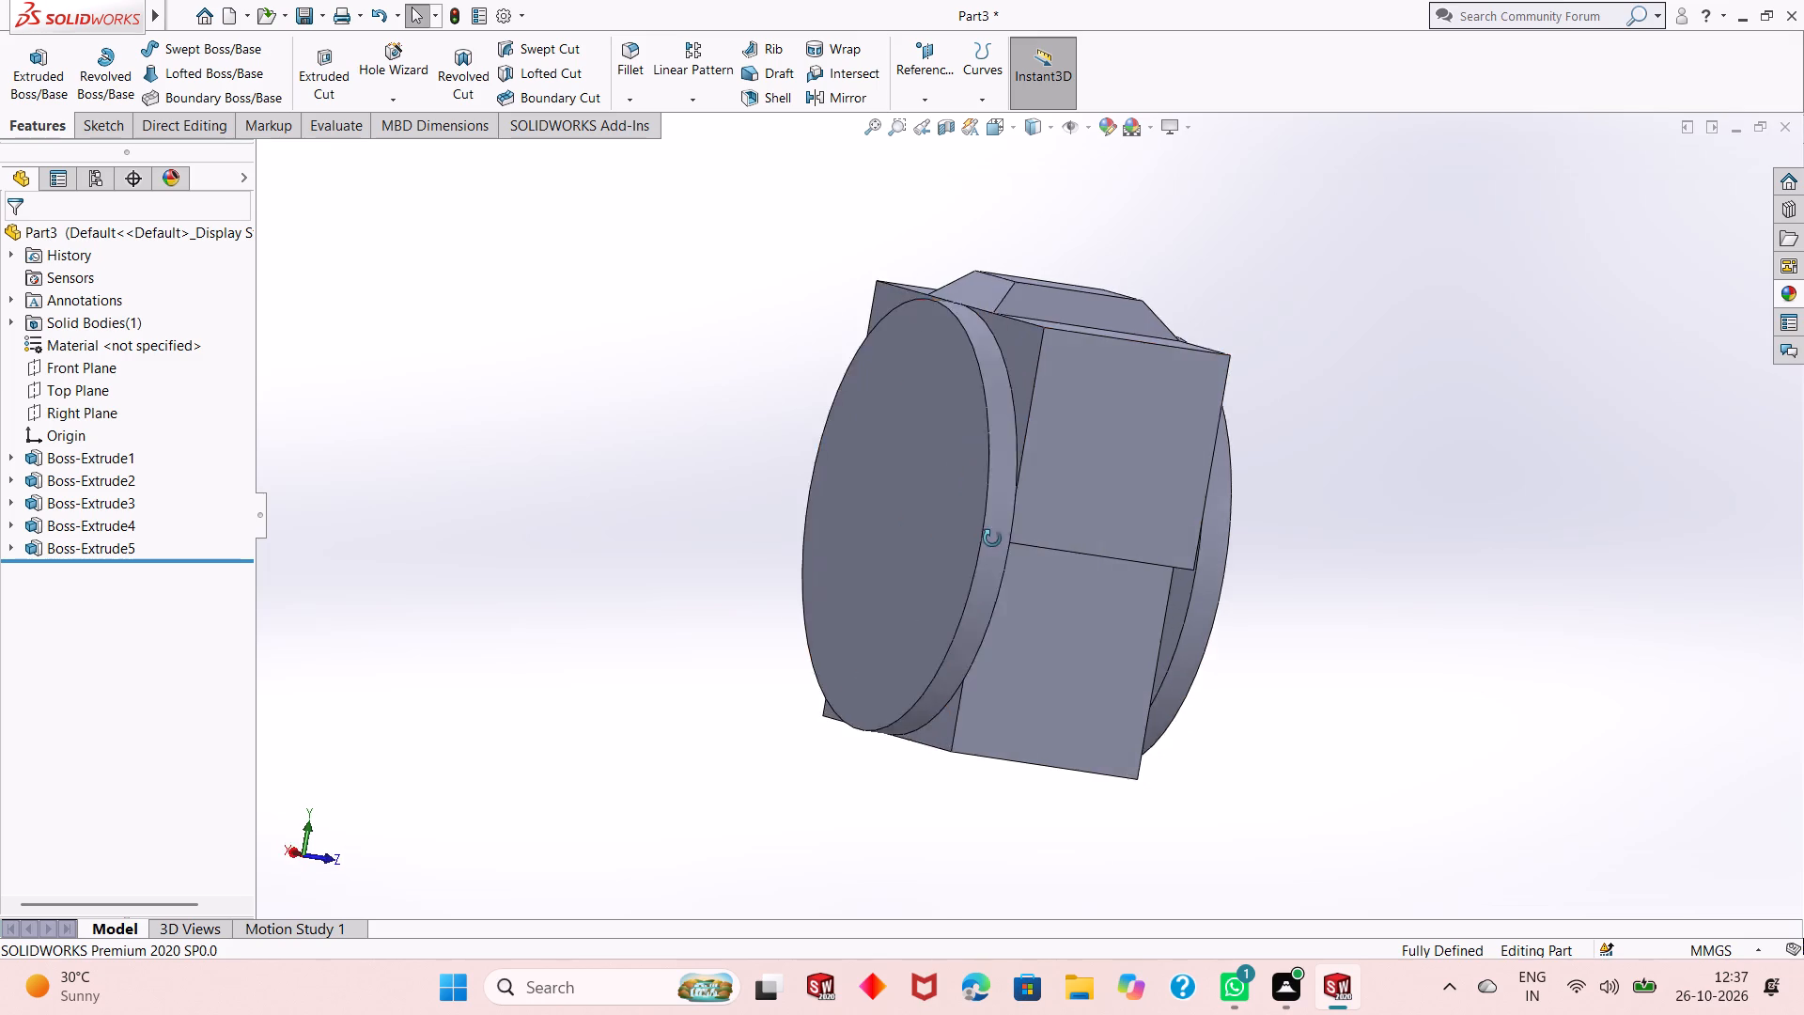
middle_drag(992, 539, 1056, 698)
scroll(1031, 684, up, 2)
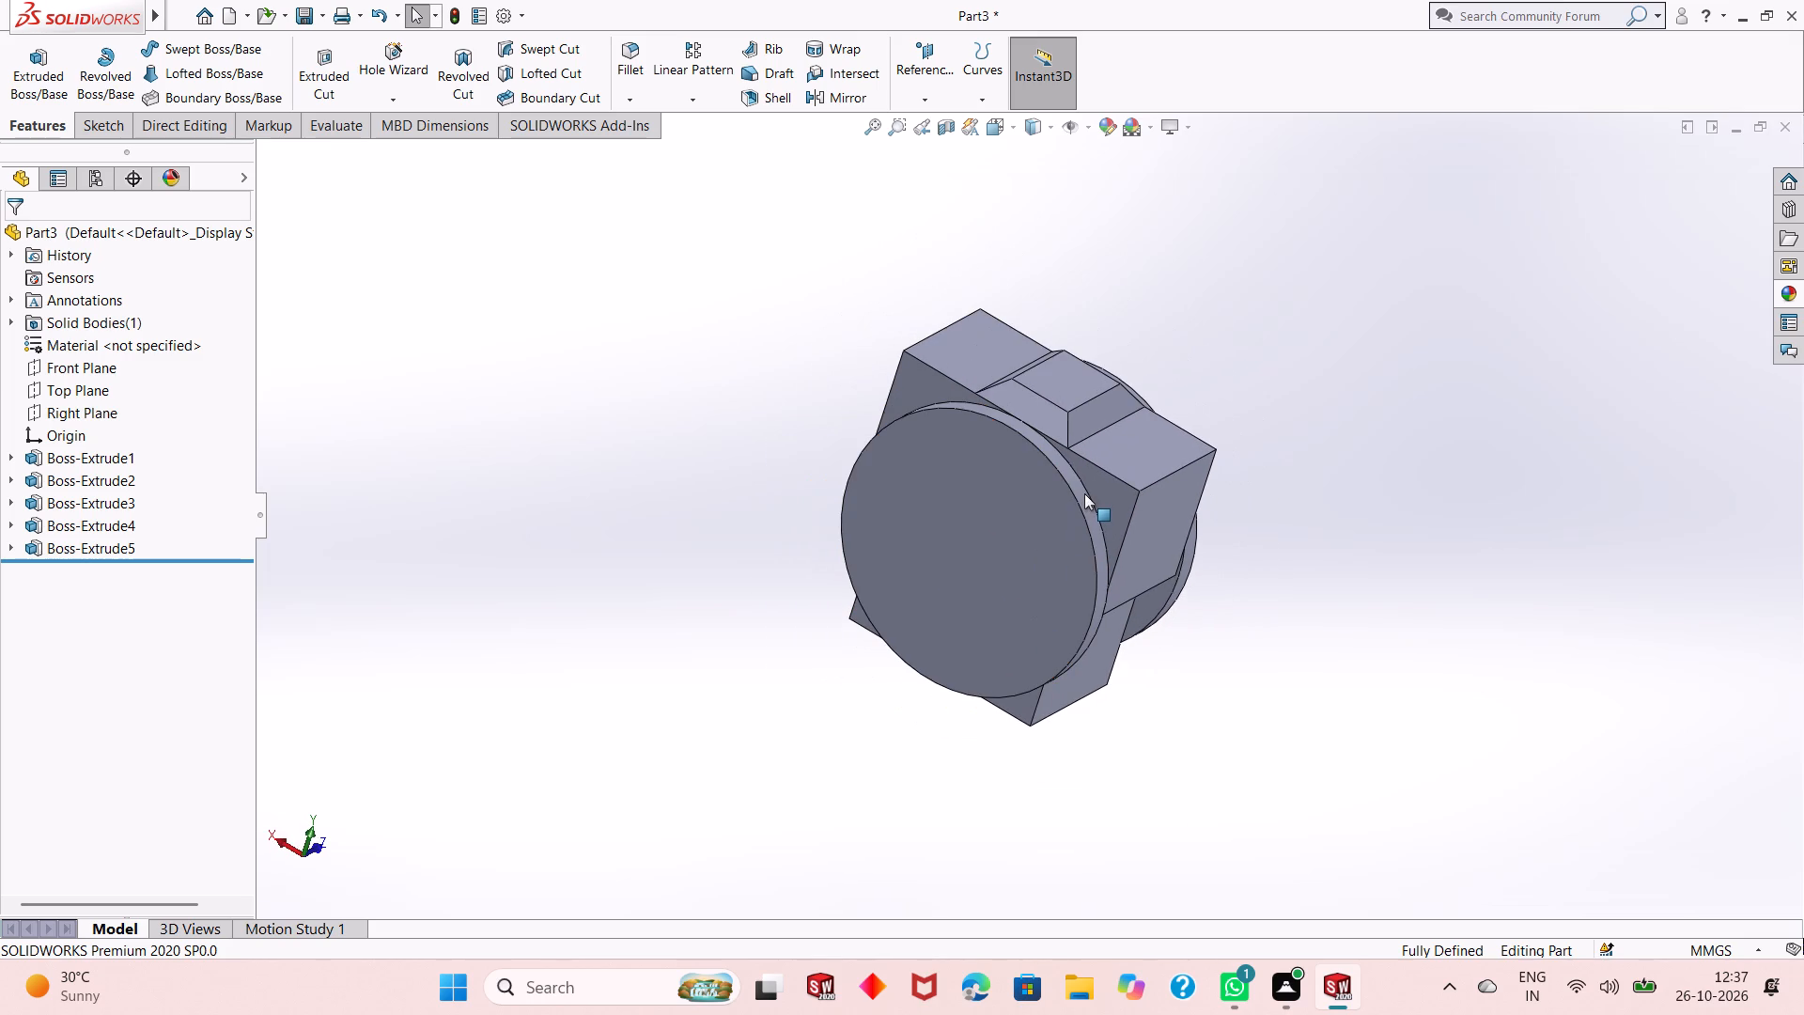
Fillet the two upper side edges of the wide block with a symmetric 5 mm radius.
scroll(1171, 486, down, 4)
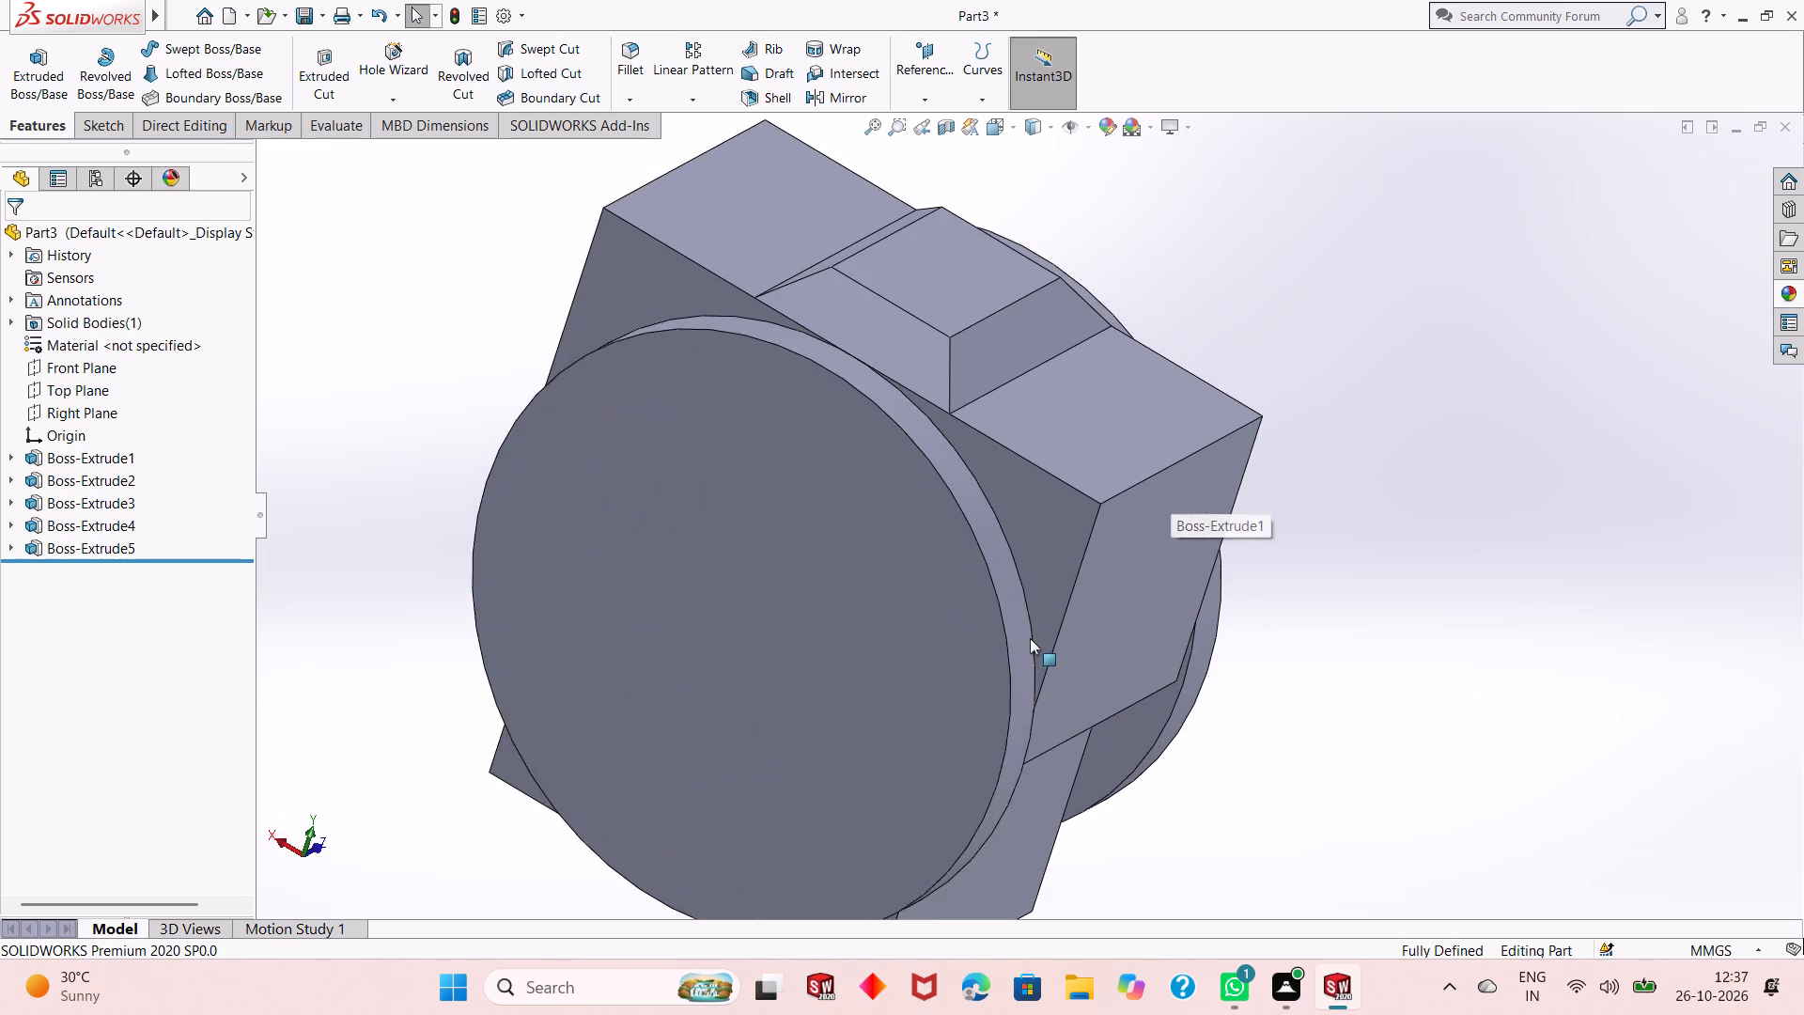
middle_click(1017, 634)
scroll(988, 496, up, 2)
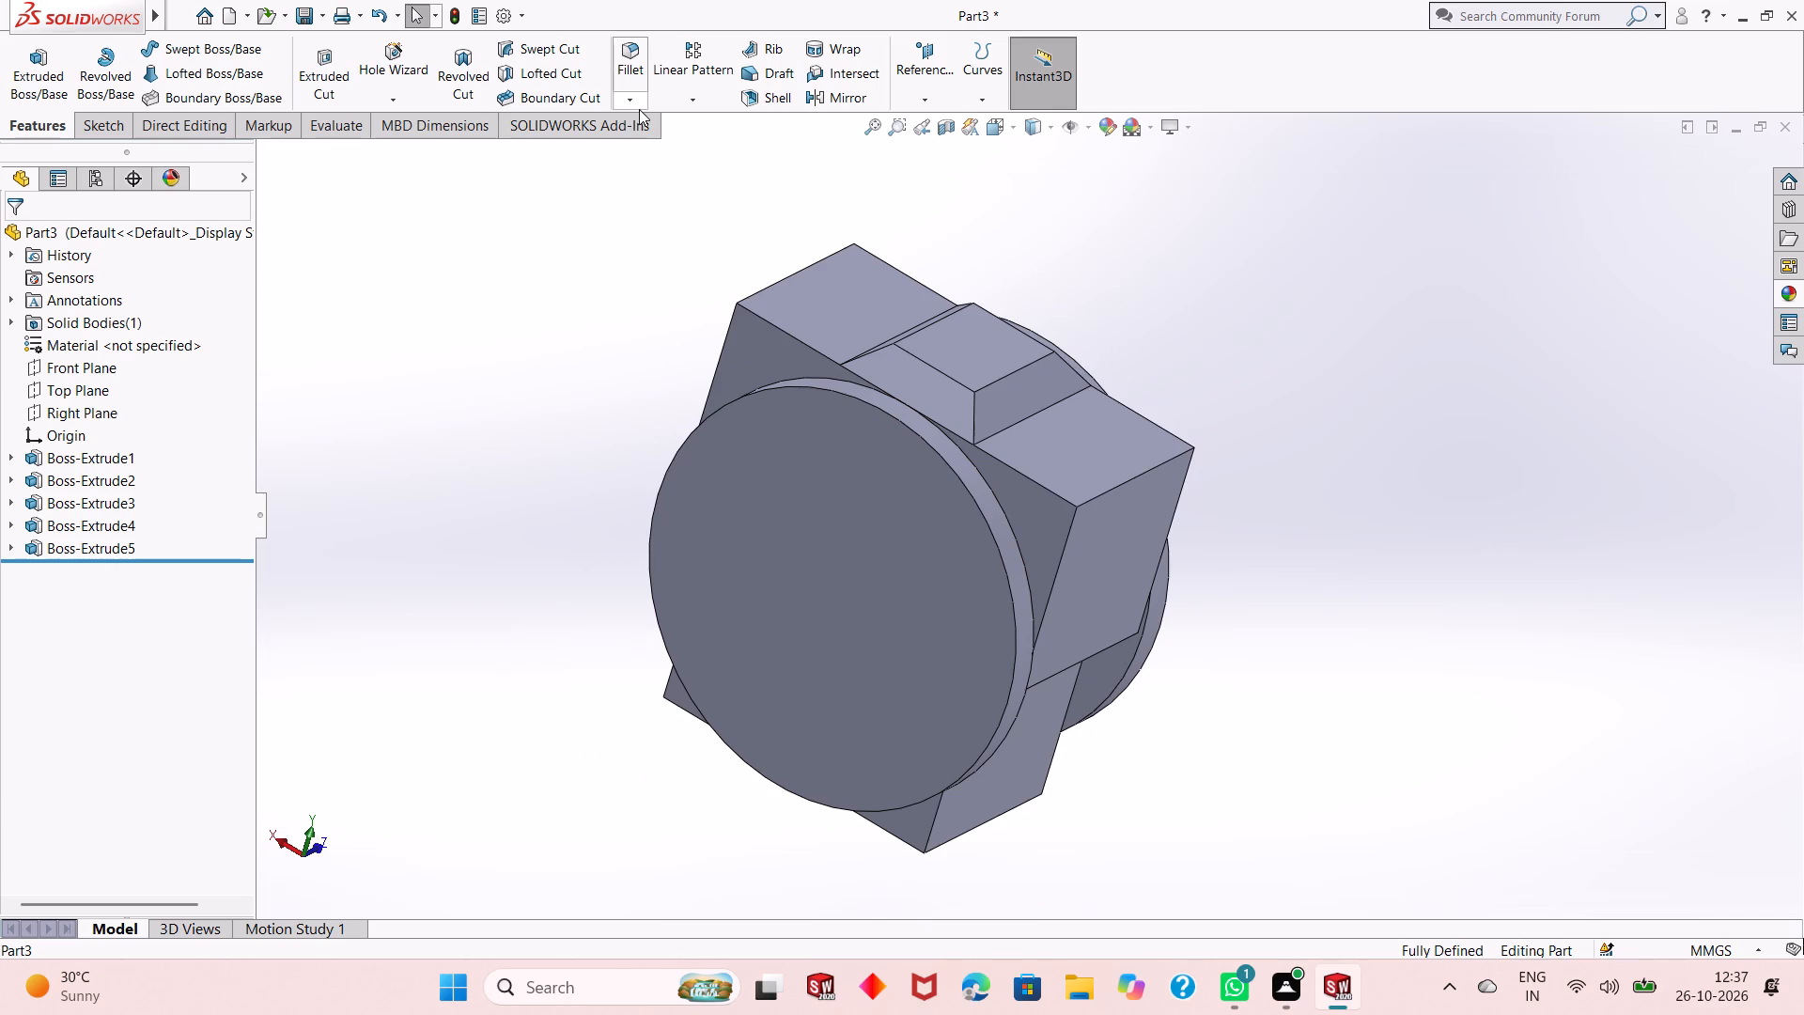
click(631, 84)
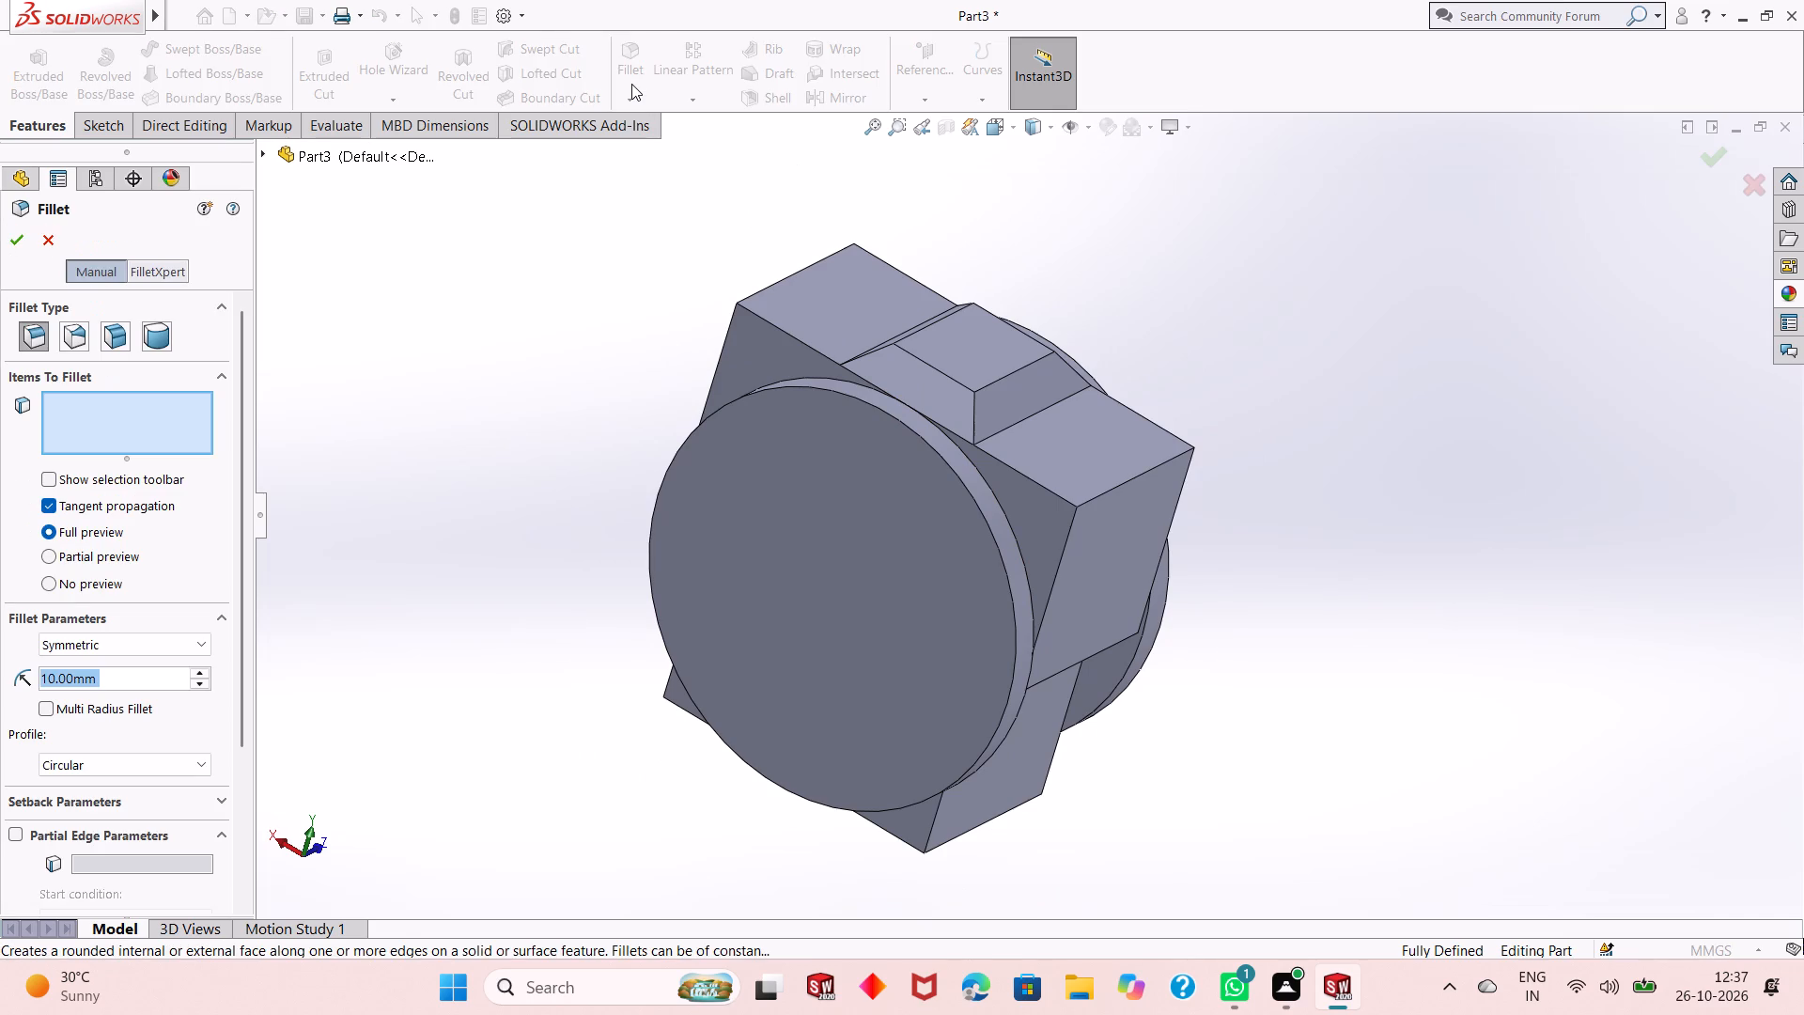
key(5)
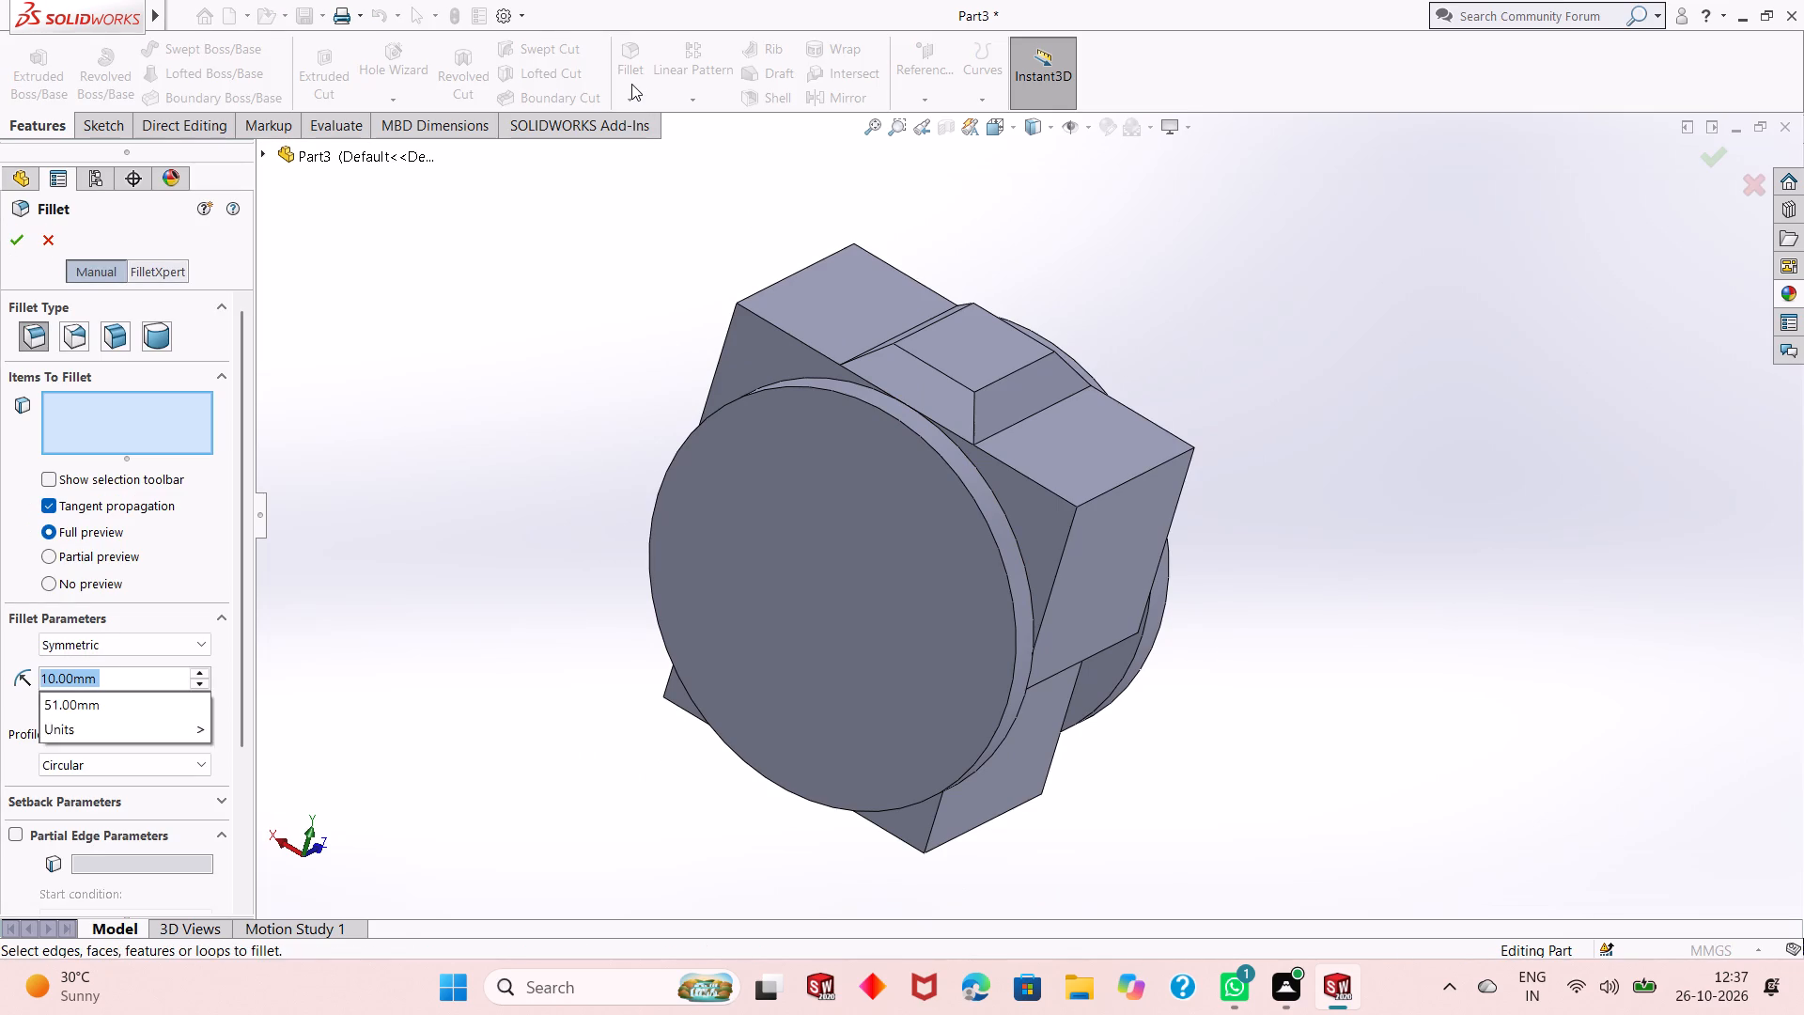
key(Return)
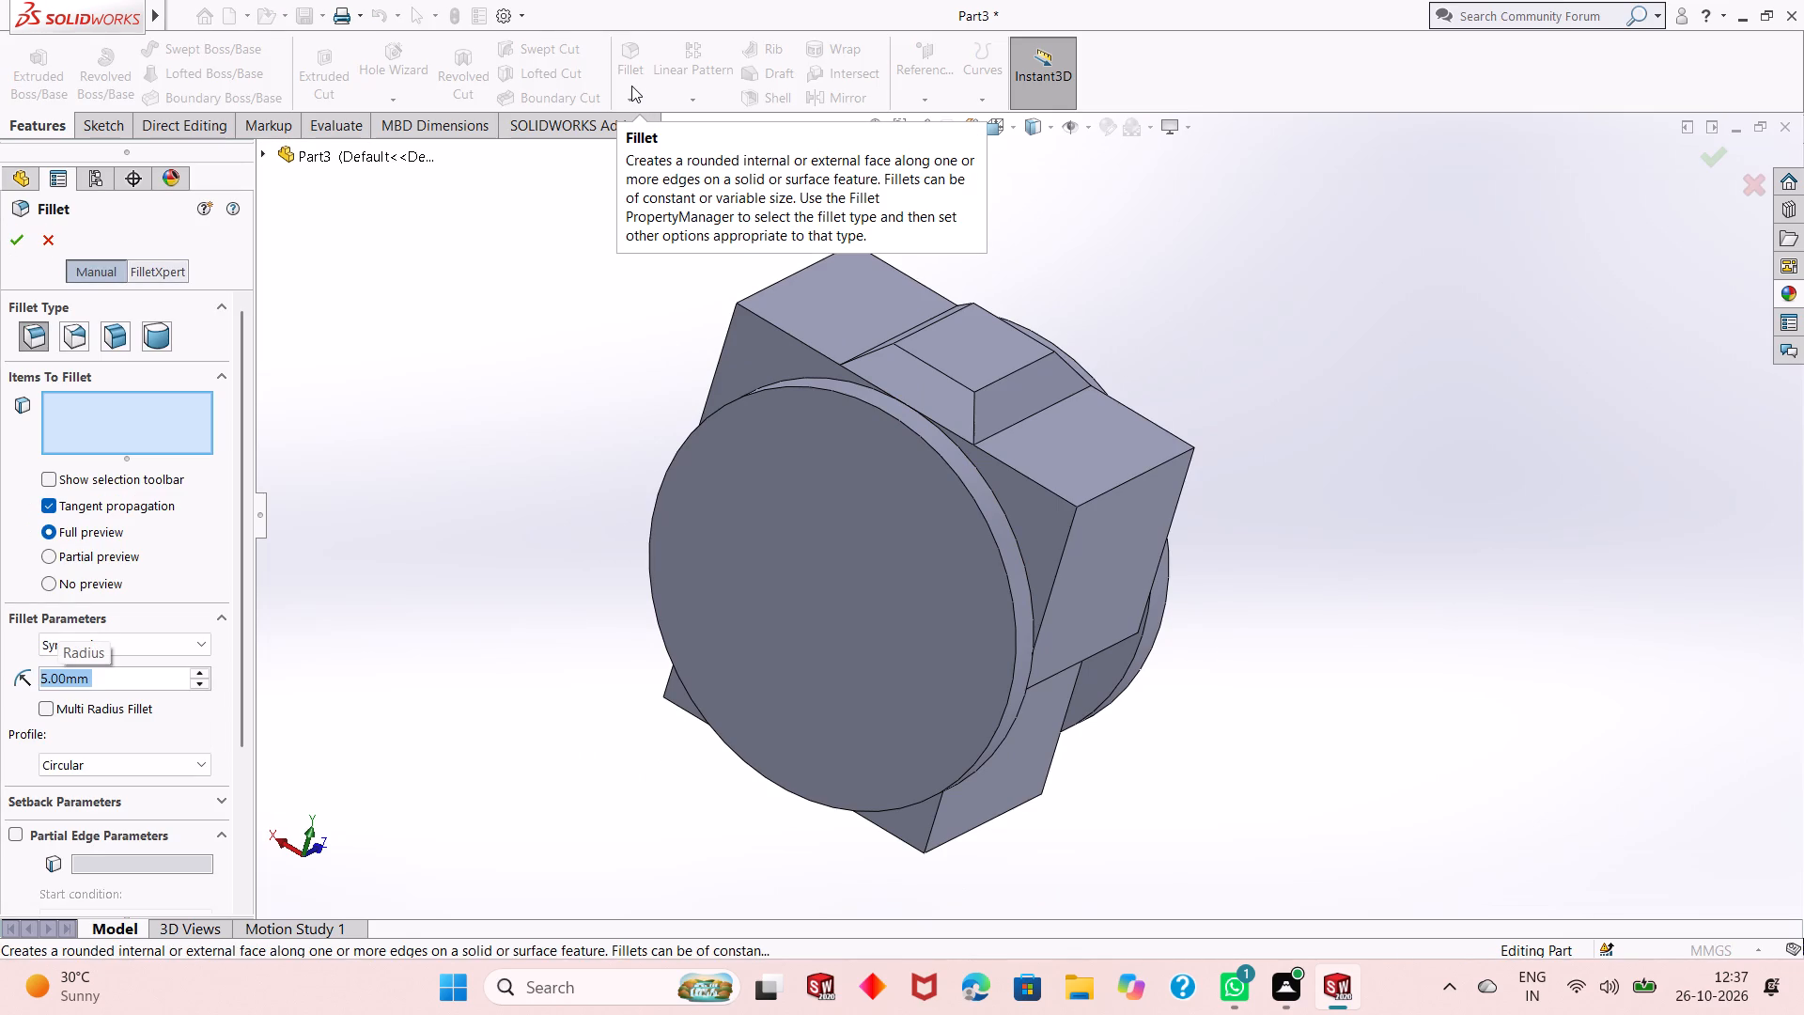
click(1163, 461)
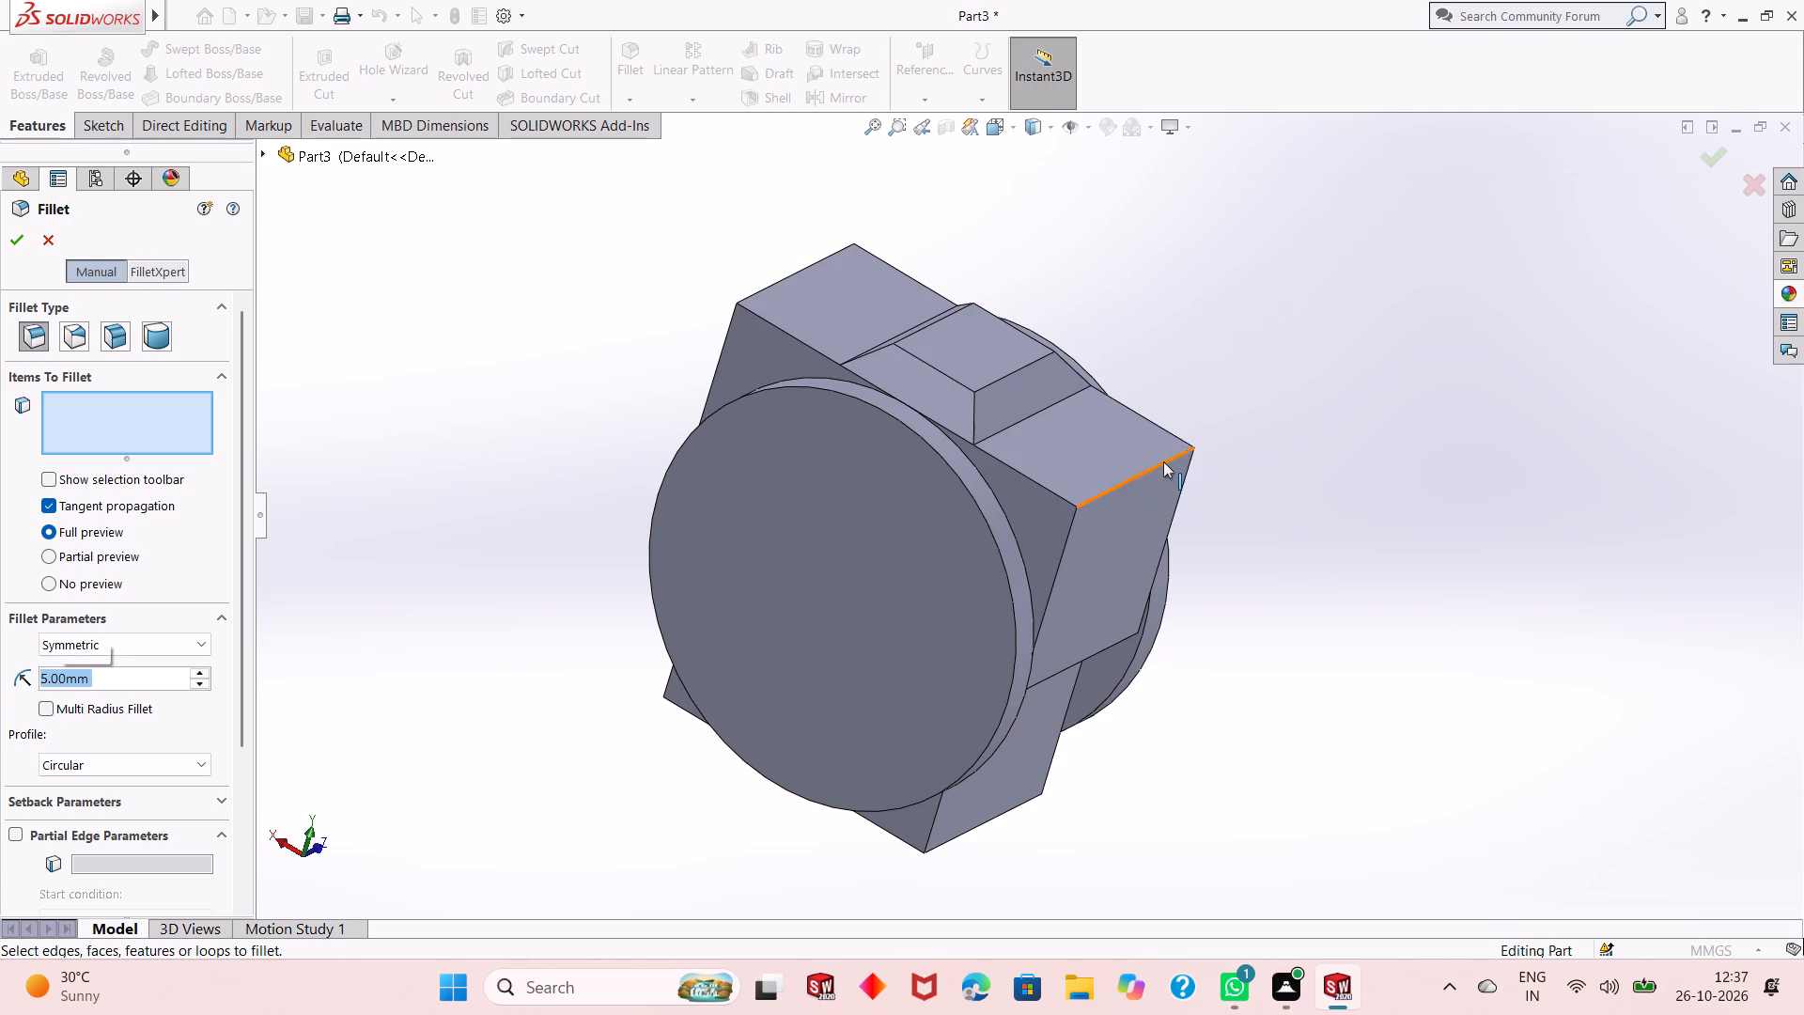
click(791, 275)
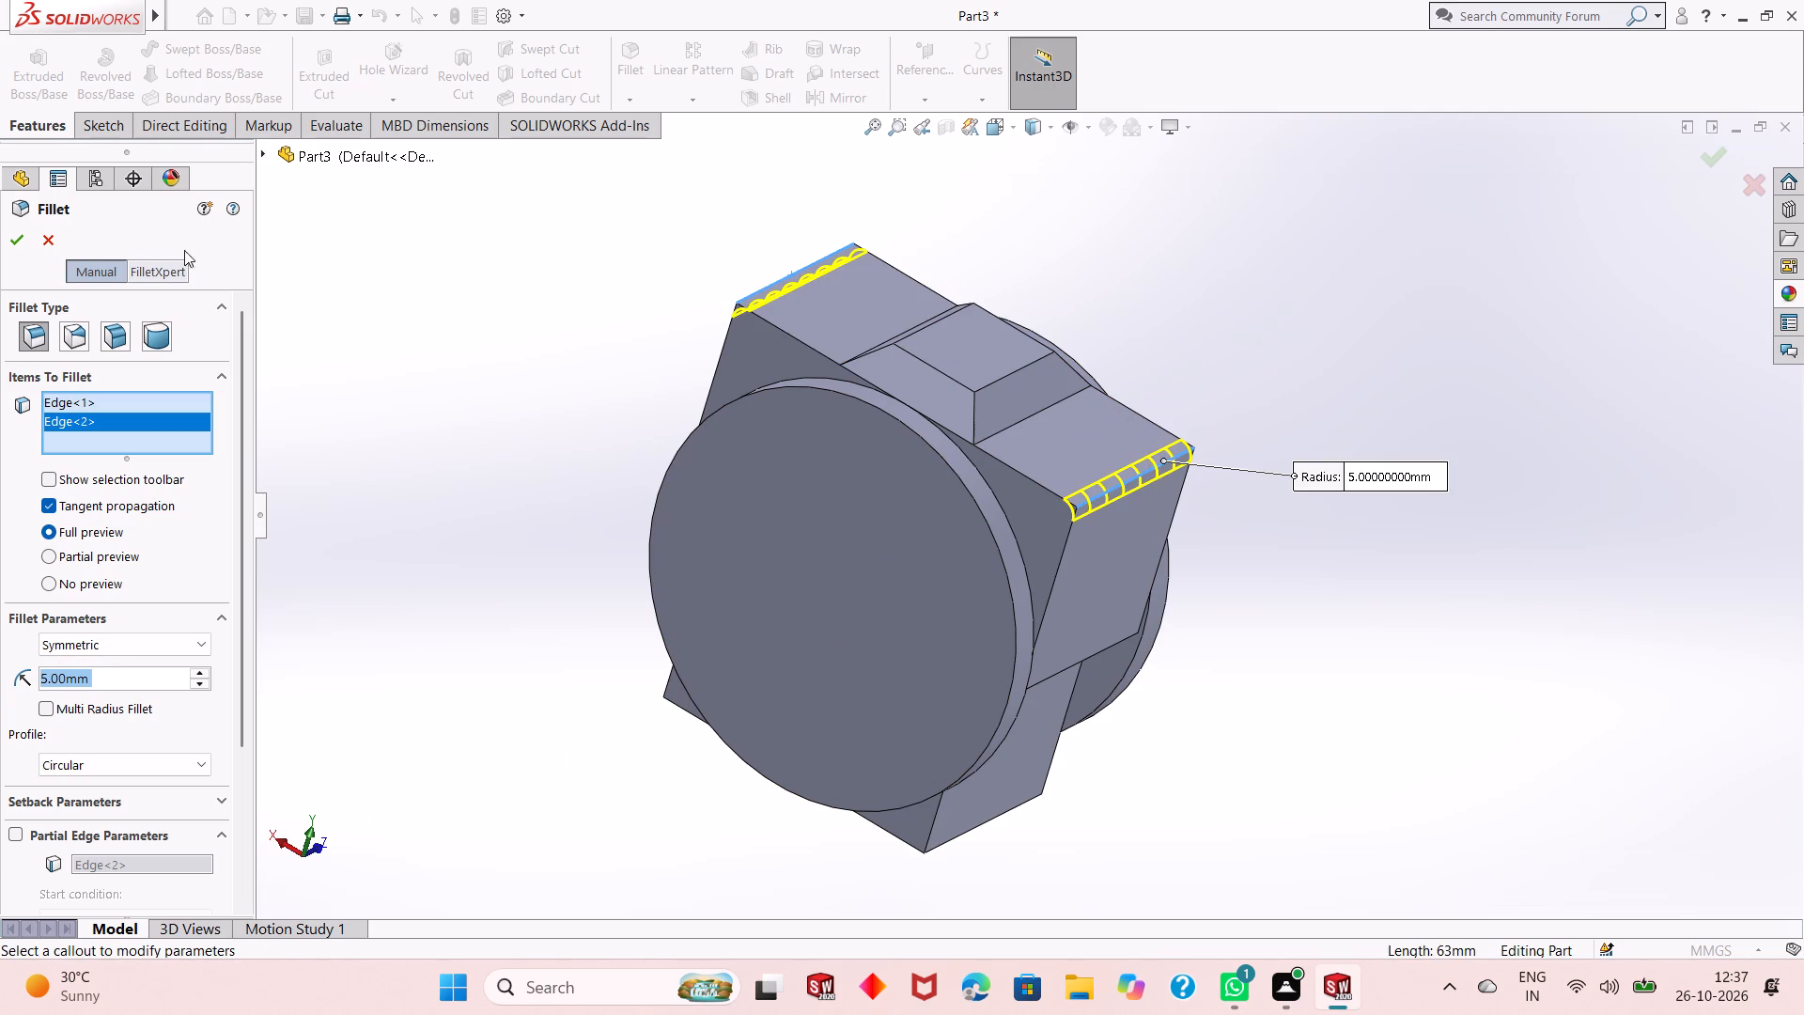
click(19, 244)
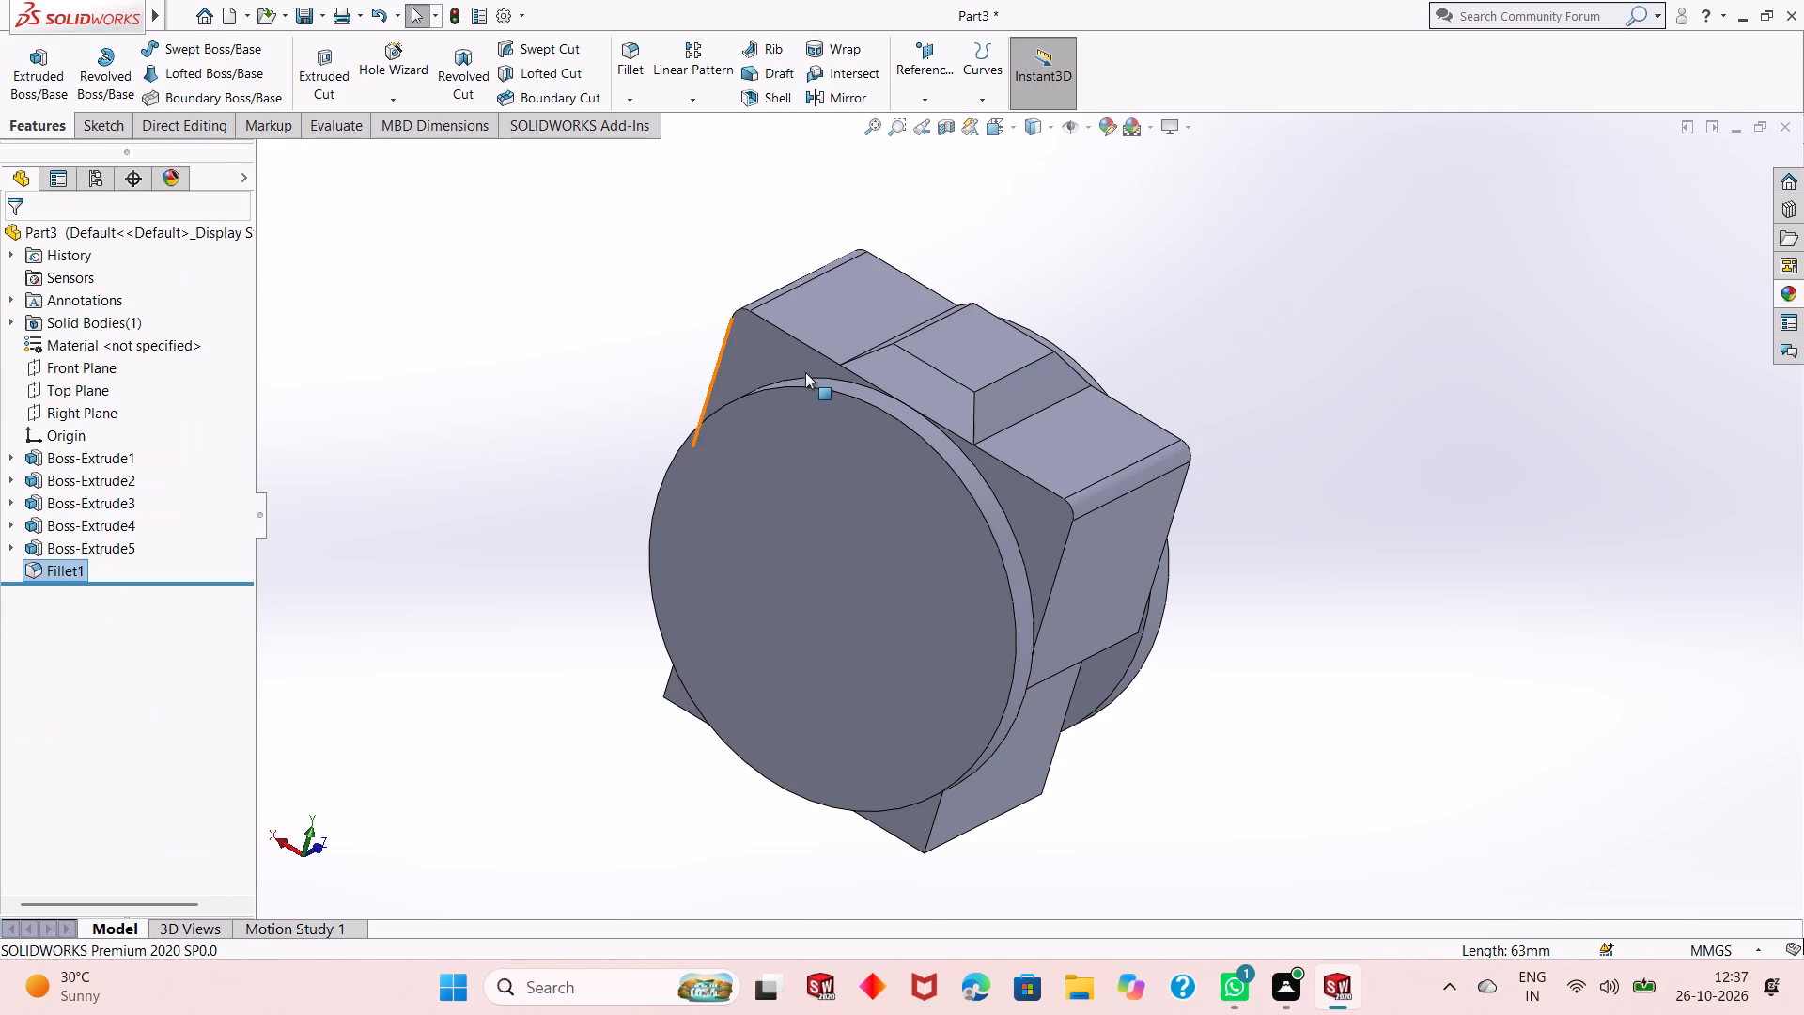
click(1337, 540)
Examine the filleted body and its circular bosses from several sides.
middle_drag(1118, 610, 1109, 560)
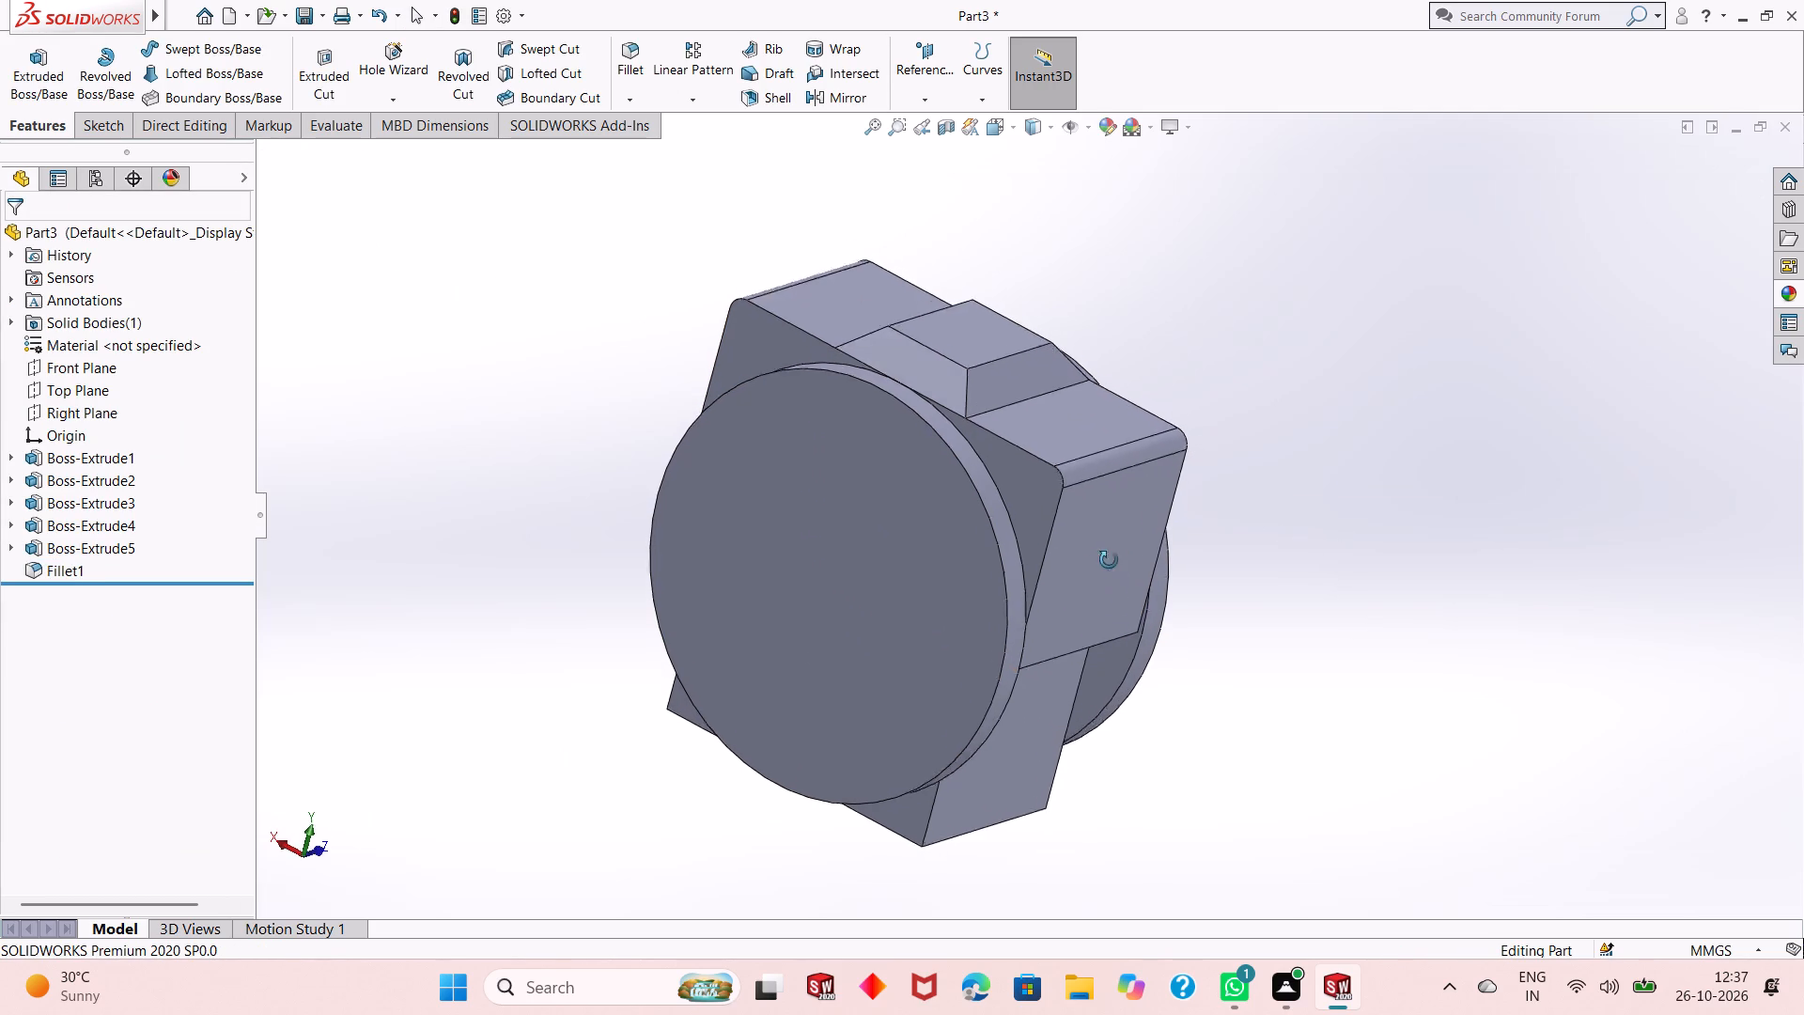
middle_drag(1109, 560, 1179, 476)
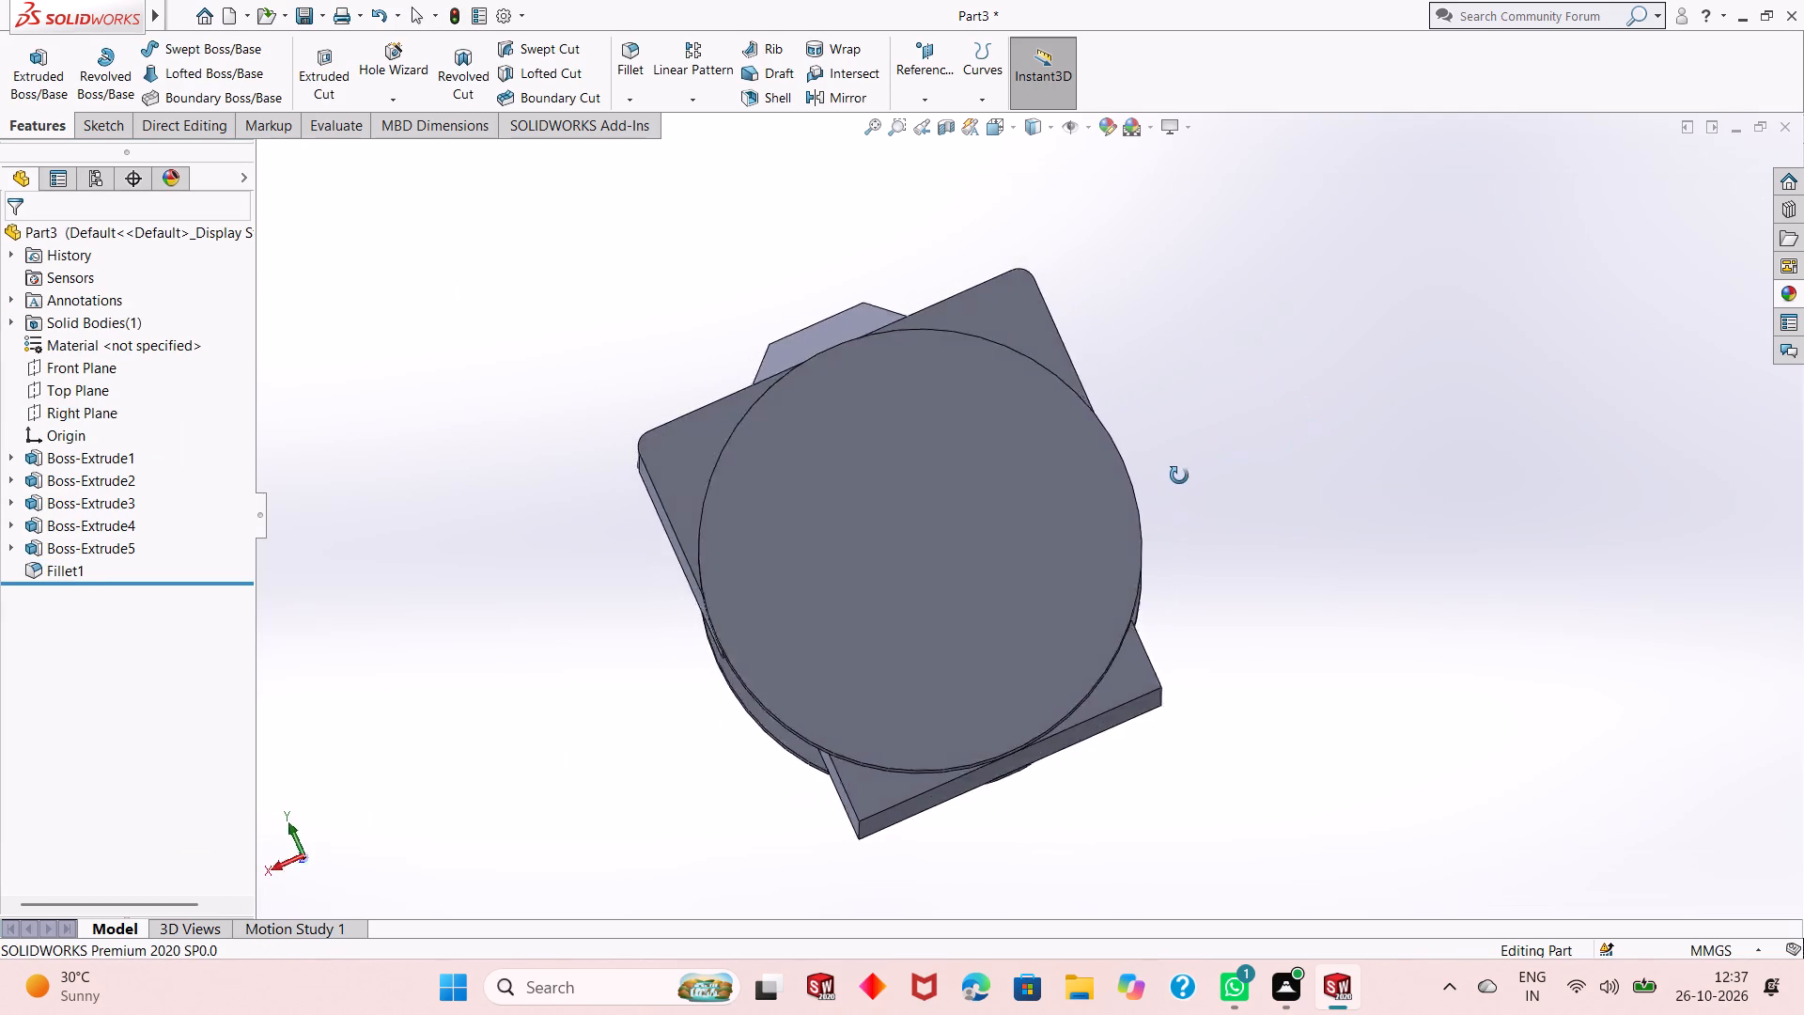
middle_drag(1179, 476, 985, 668)
middle_drag(984, 679, 1029, 657)
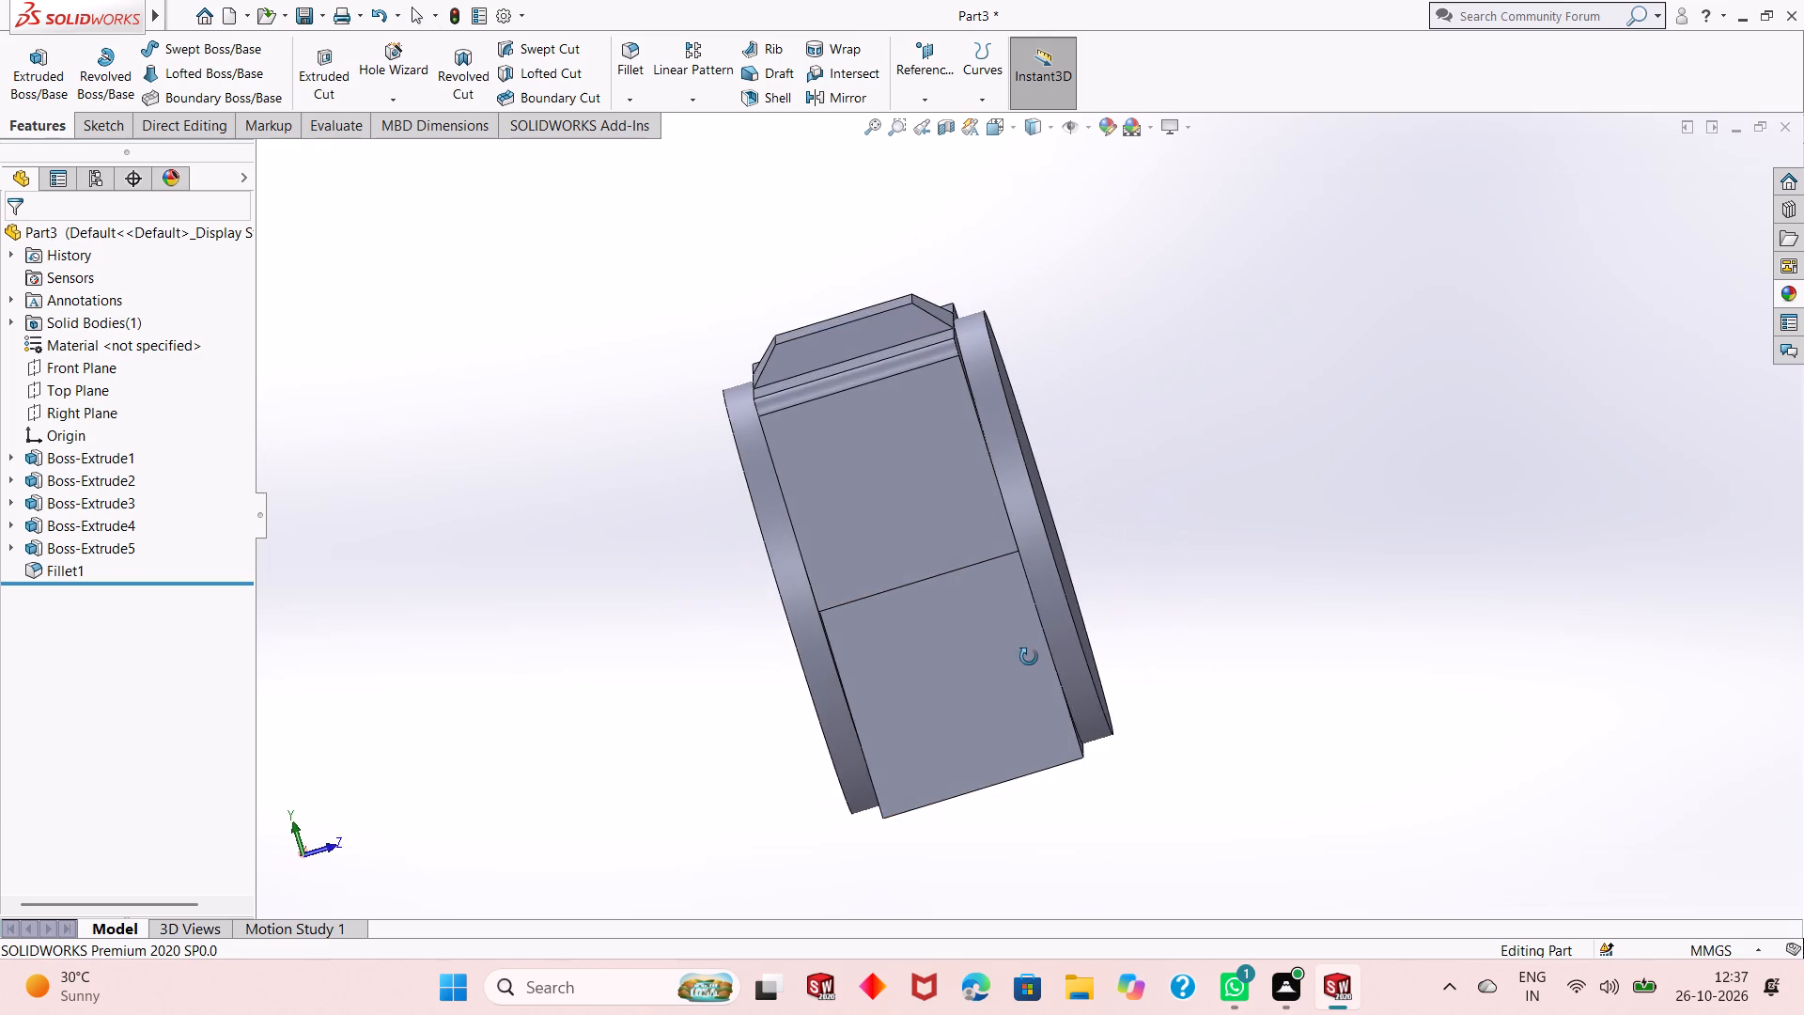
middle_drag(1029, 657, 1090, 628)
scroll(1036, 652, up, 1)
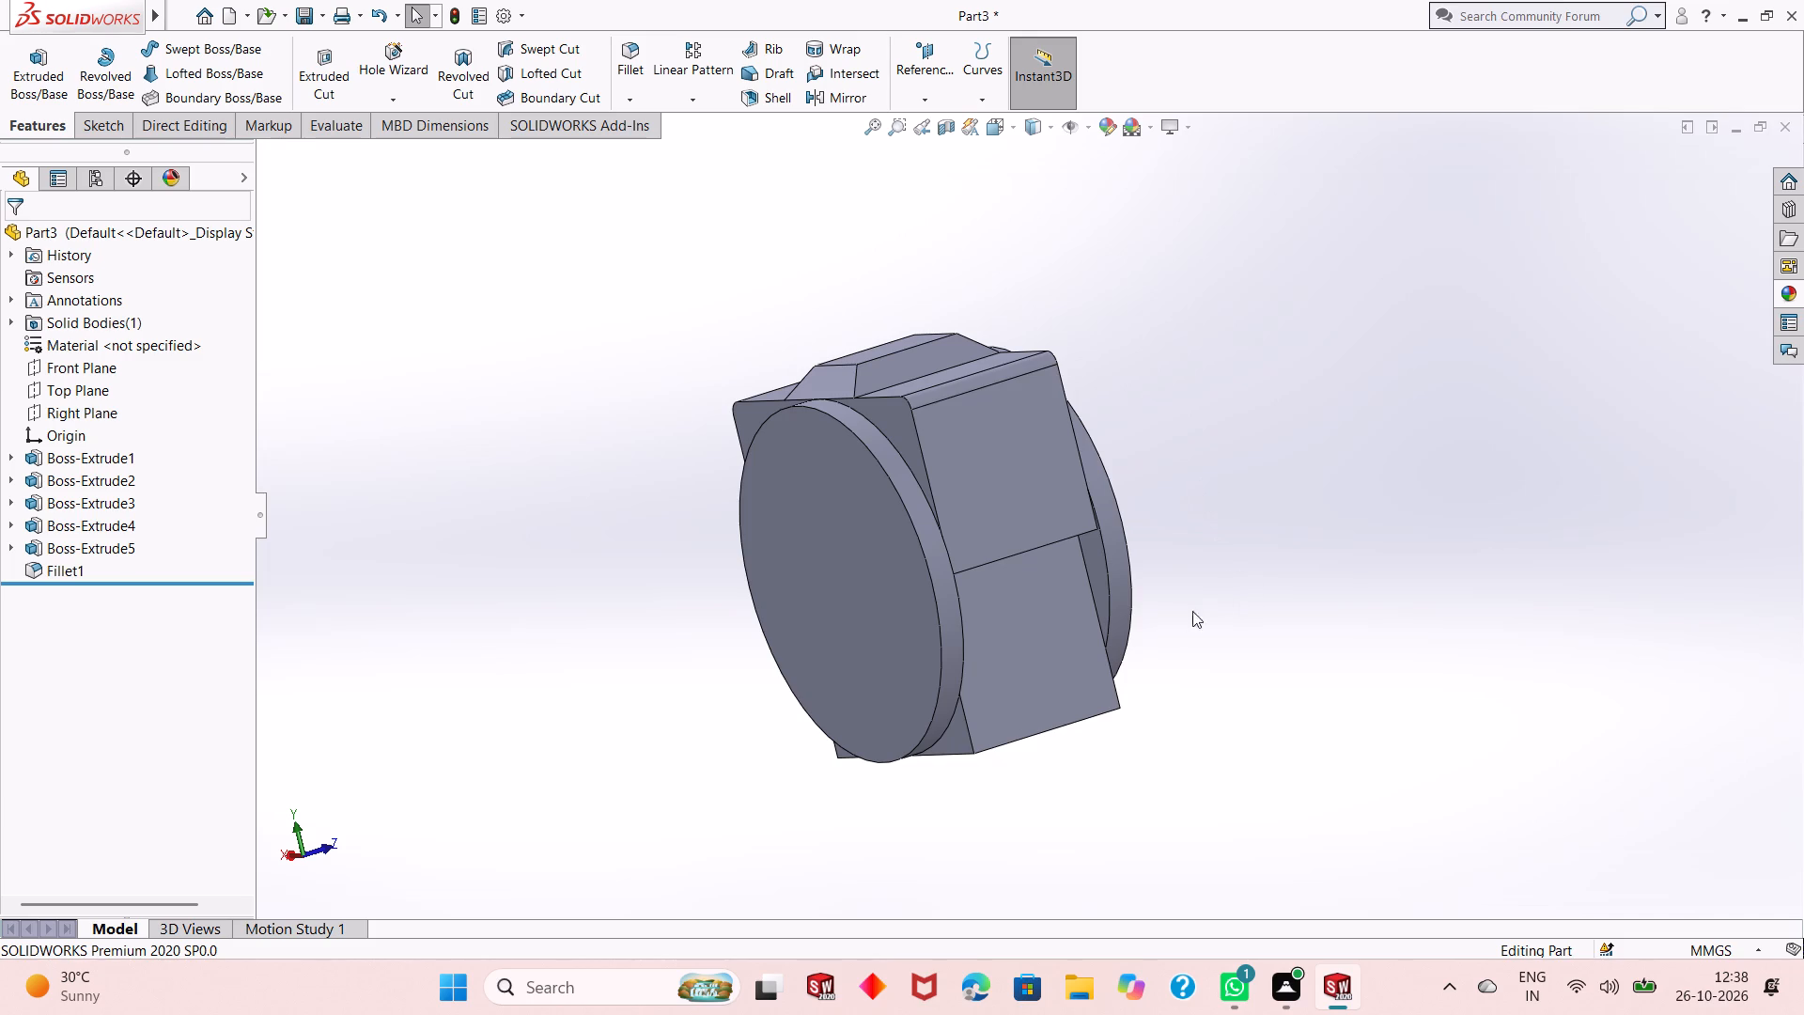
scroll(1172, 632, up, 1)
middle_drag(1172, 633, 1157, 646)
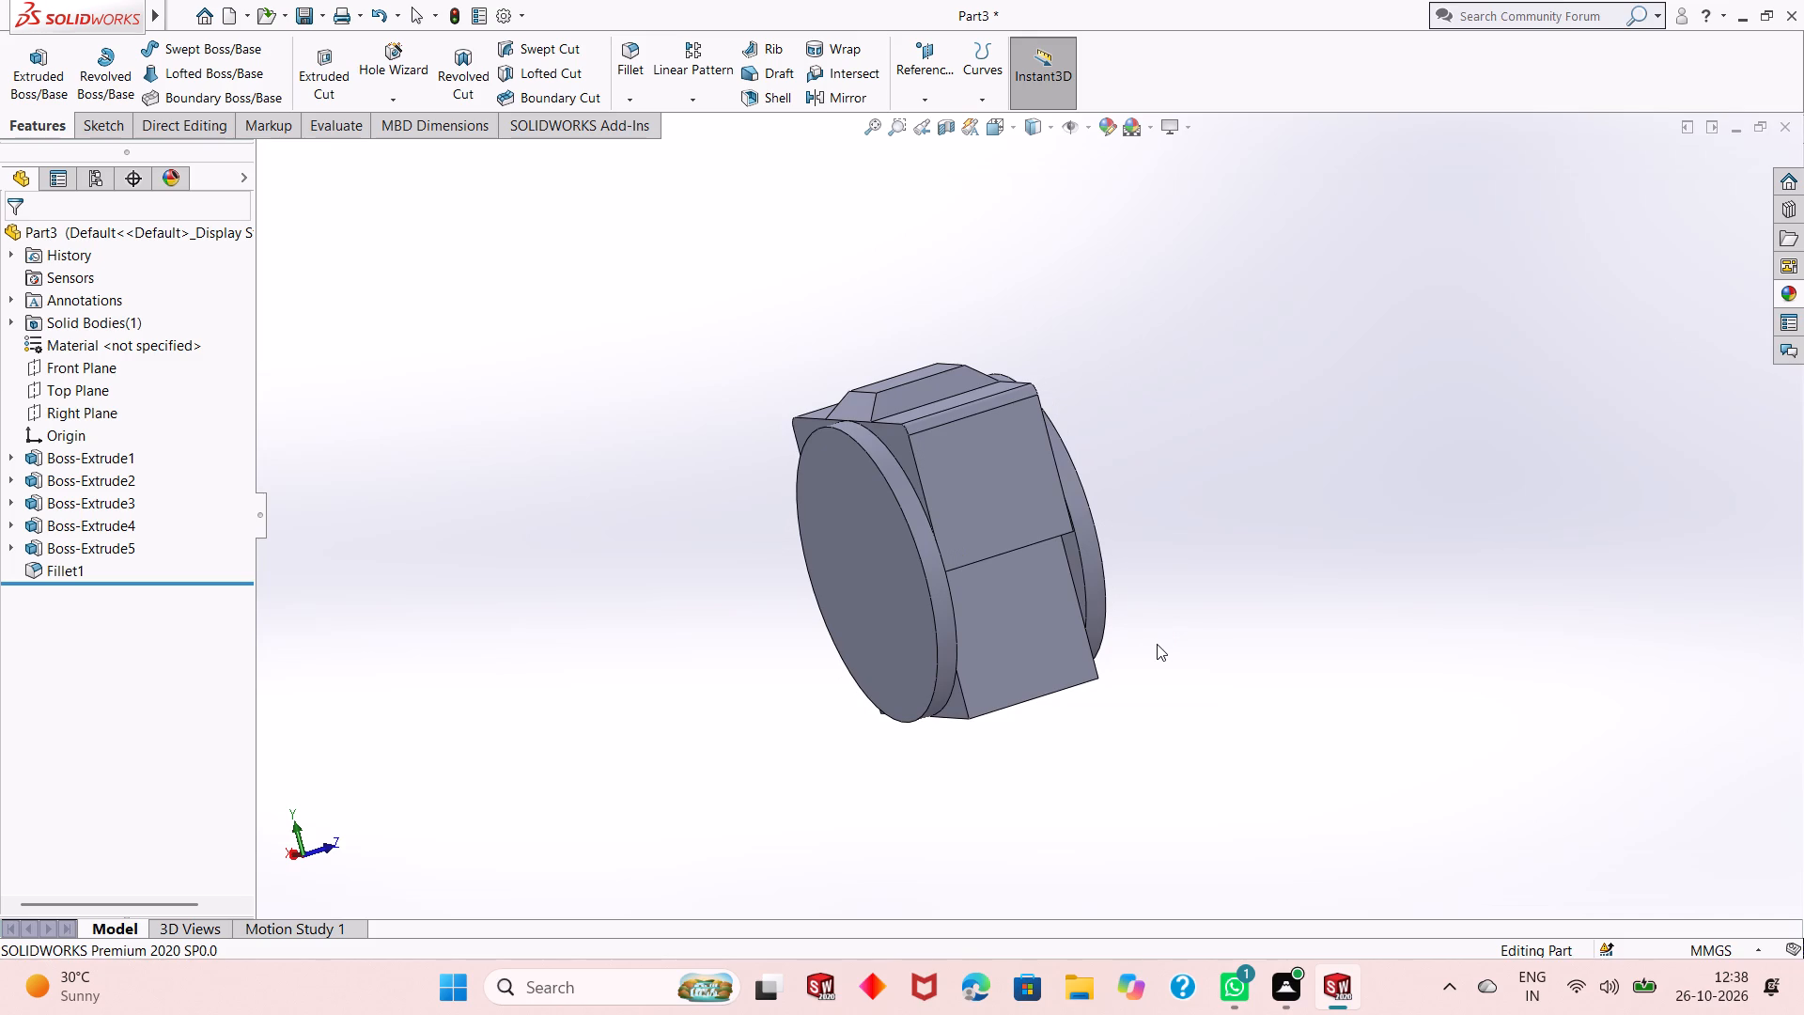
Undo the fillet, the back-face boss with its circle sketch, and the front boss extrusion, back to the open front-face circle sketch.
key(ctrl+z)
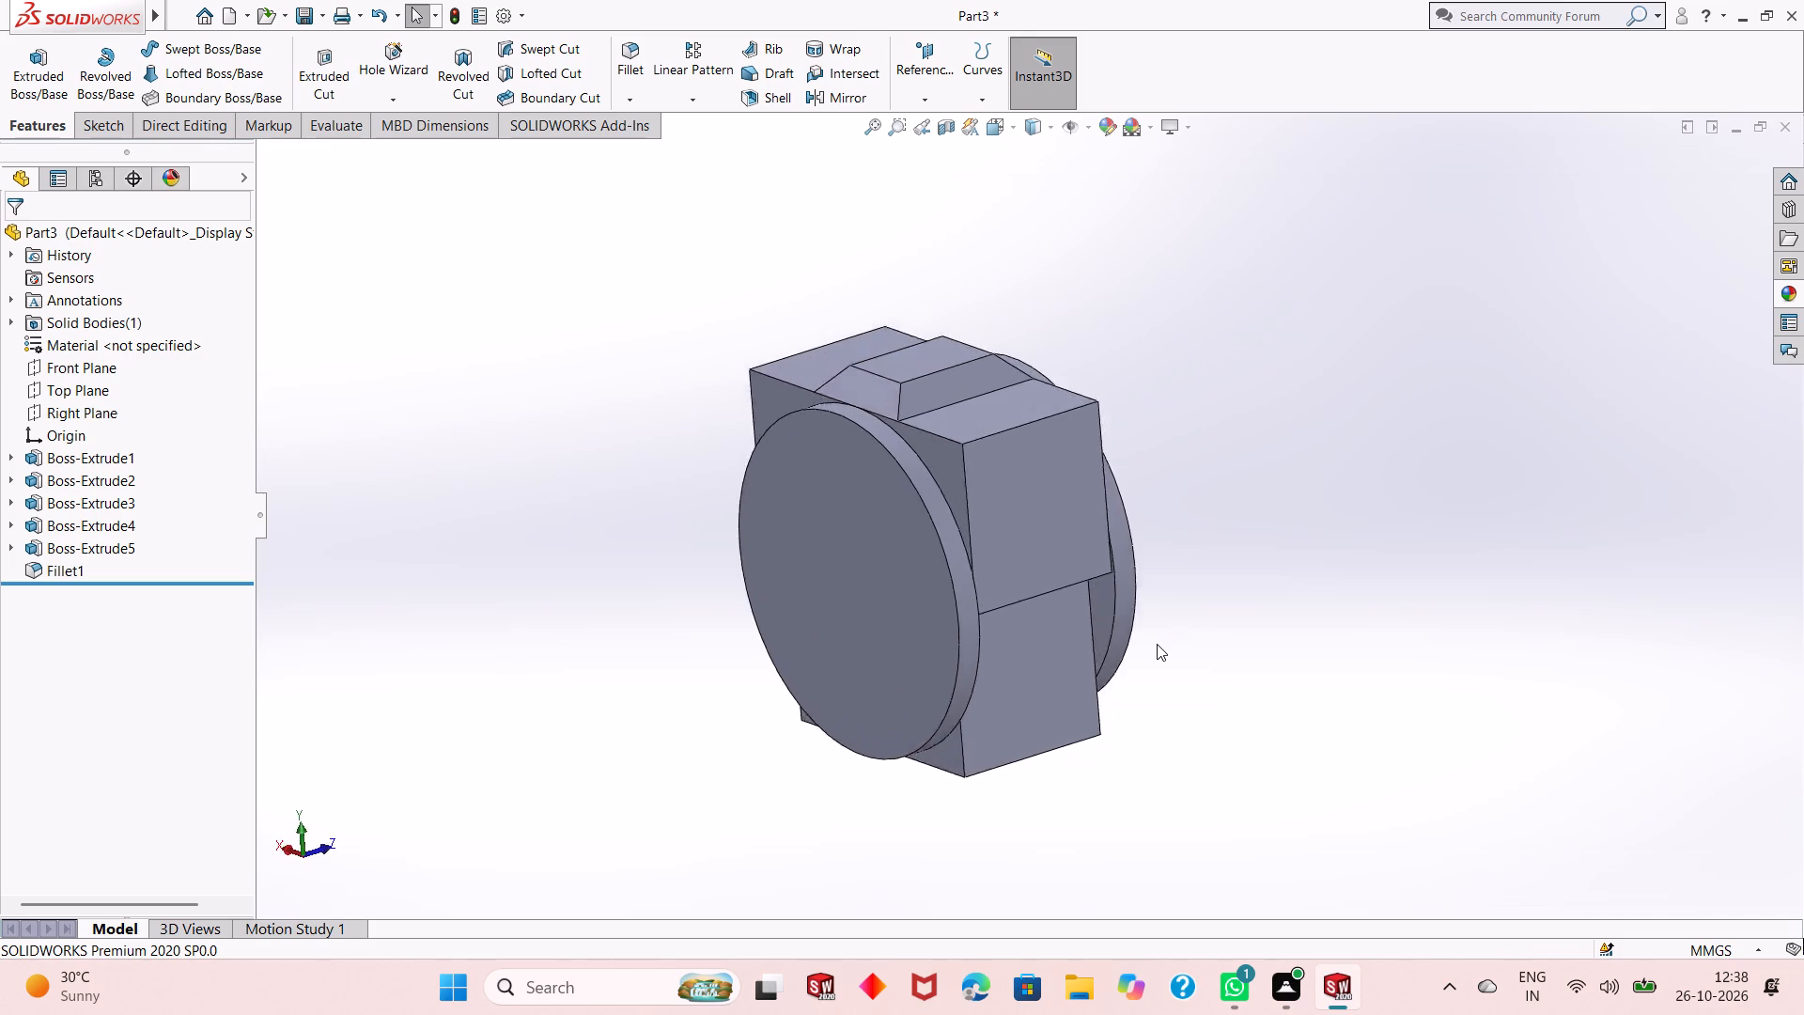
key(ctrl+z)
key(ctrl+z)
key(ctrl+z)
key(ctrl+z)
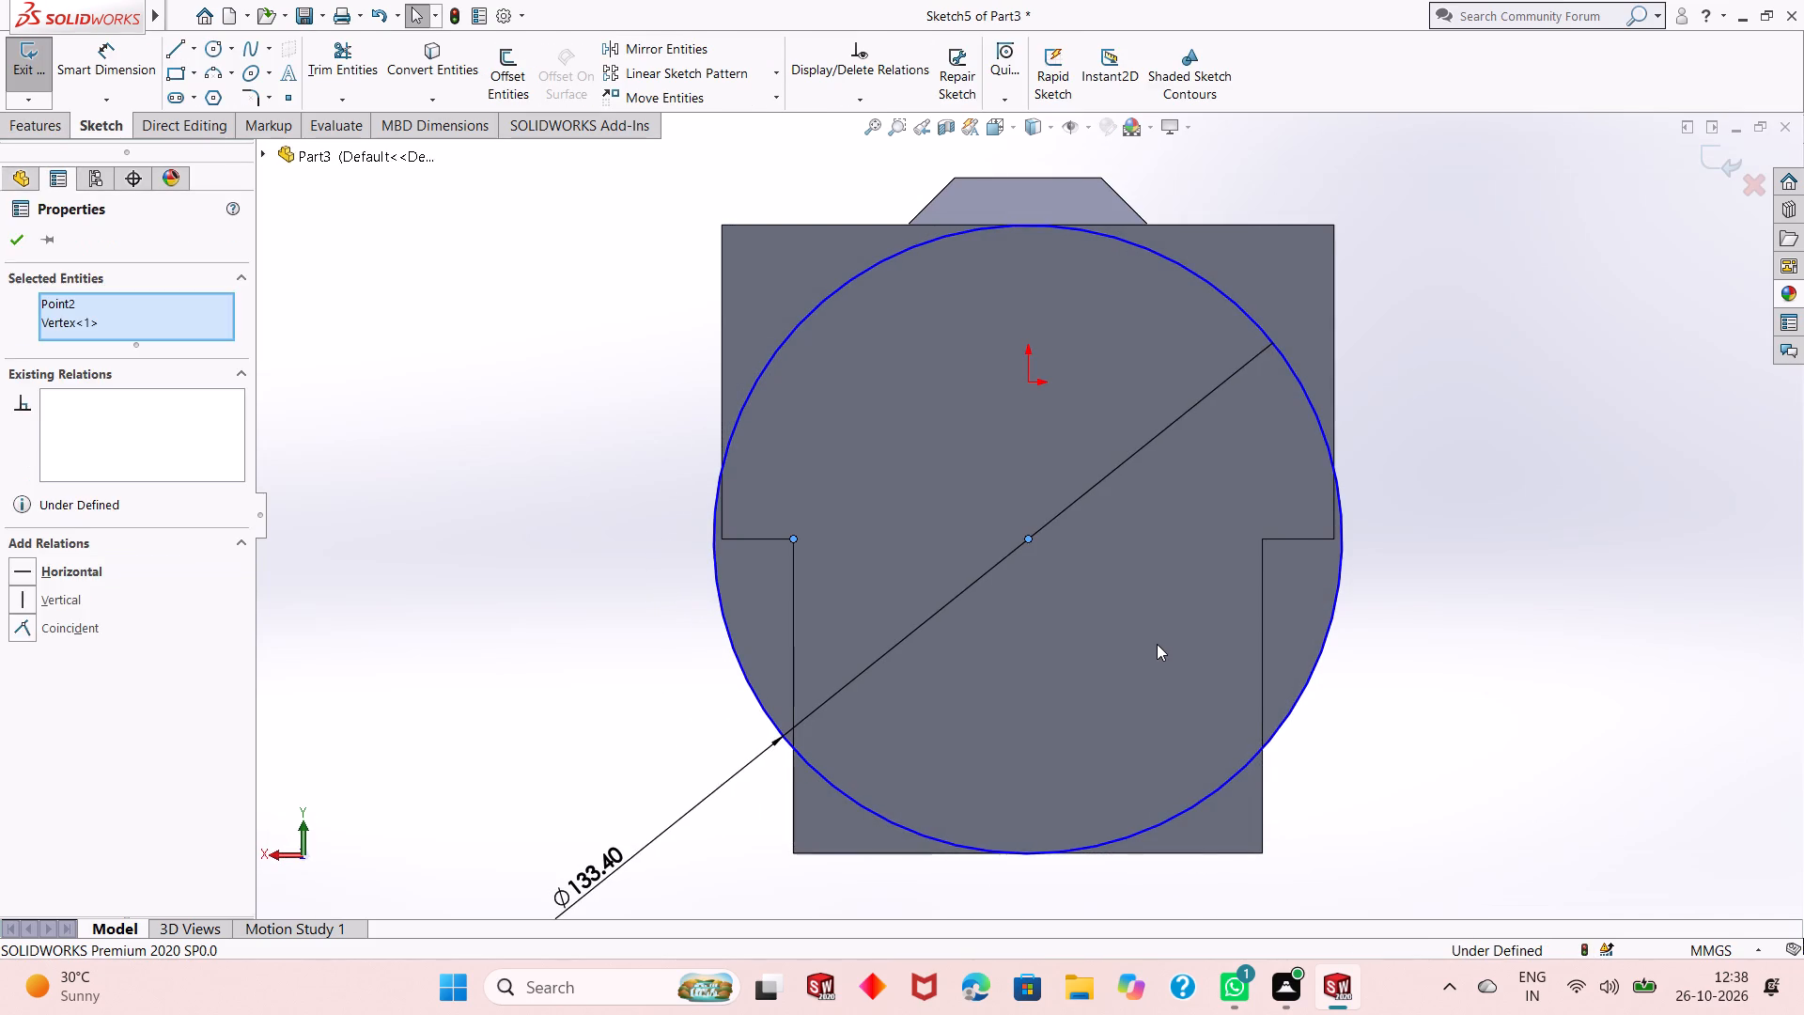
key(ctrl+z)
key(ctrl+z)
key(ctrl+z)
key(ctrl+z)
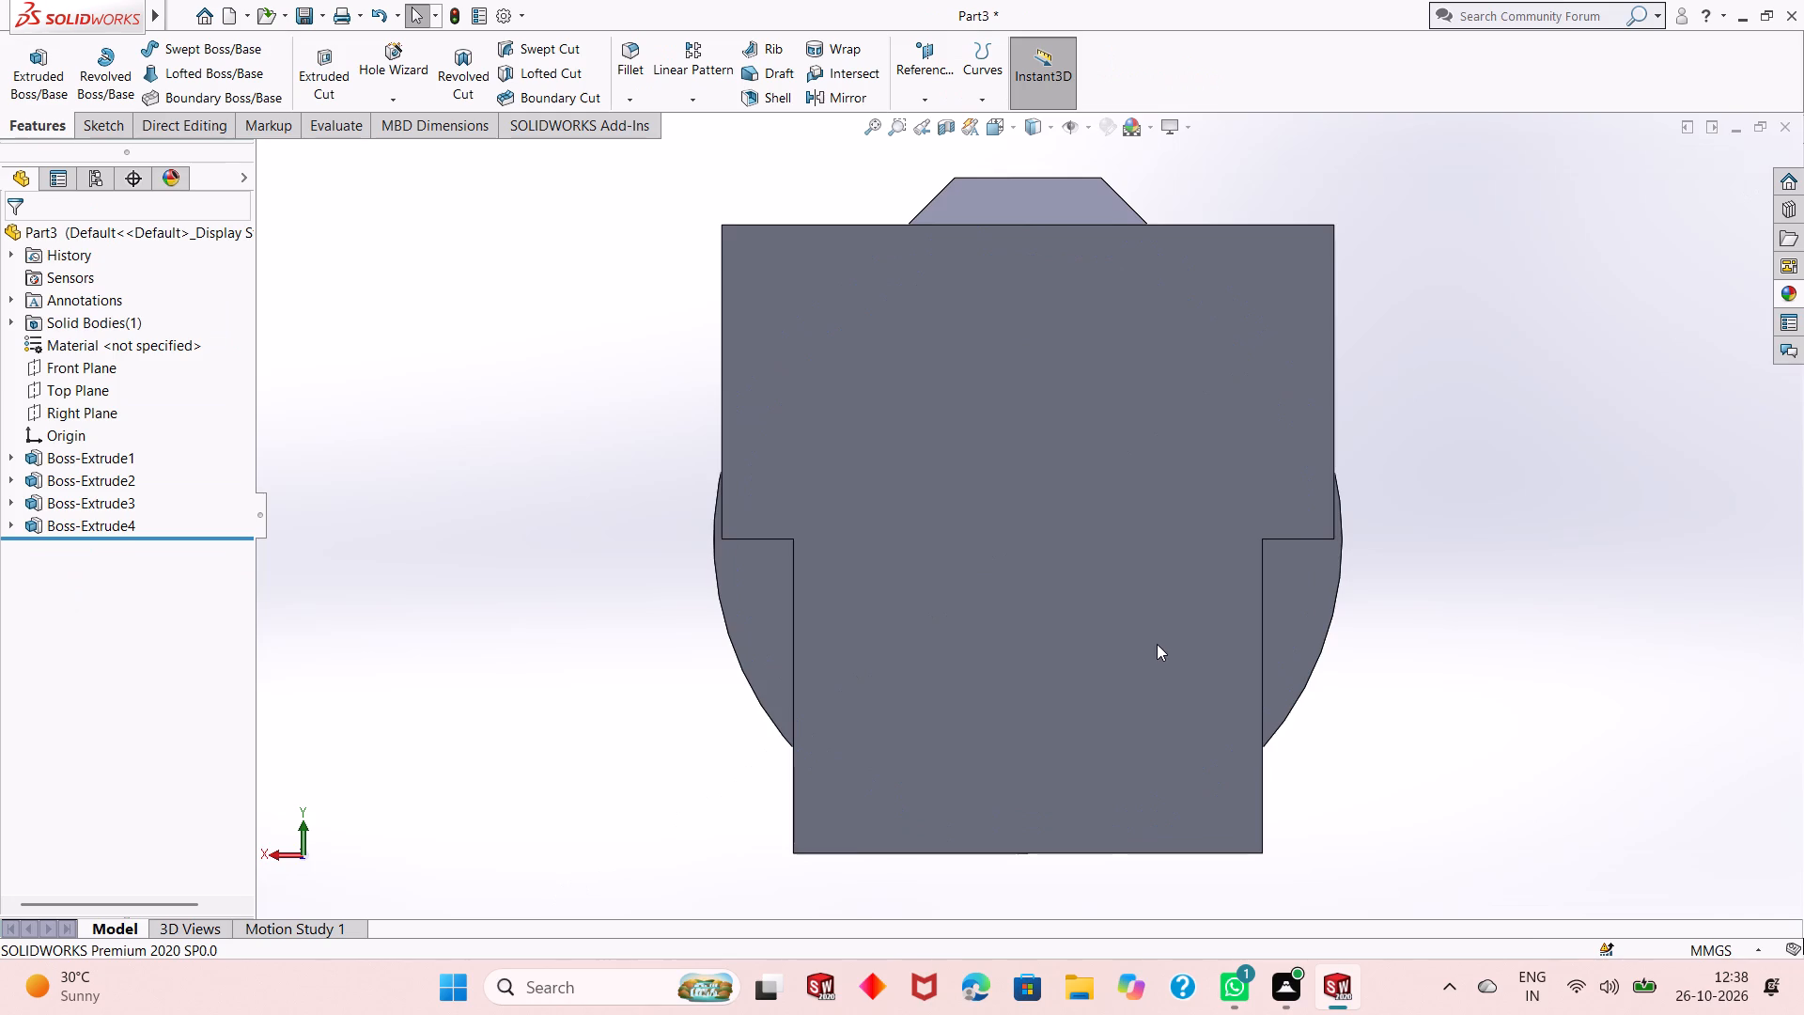
key(ctrl+z)
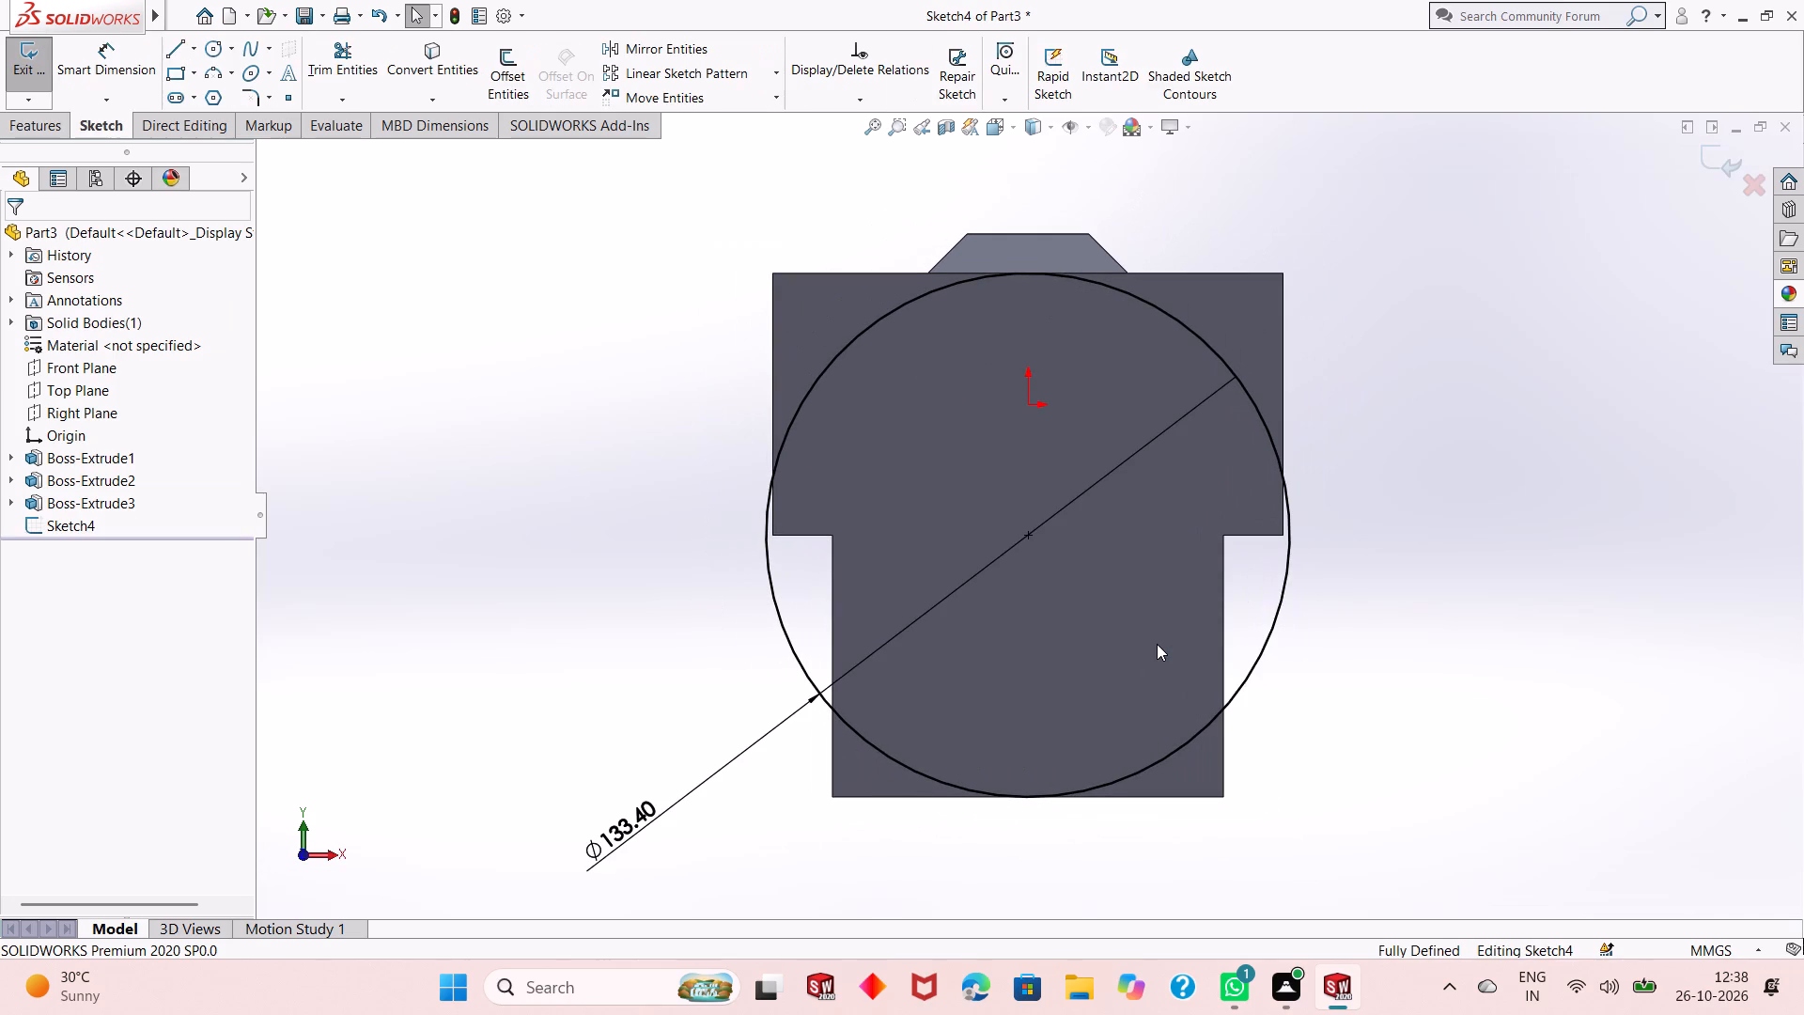
Extrude the front-face circle backwards through the body from a 9.5 mm outward offset, blind to a depth of 82 mm, merged with the body.
middle_drag(1153, 646, 1098, 656)
middle_drag(1095, 656, 941, 673)
middle_drag(941, 678, 972, 649)
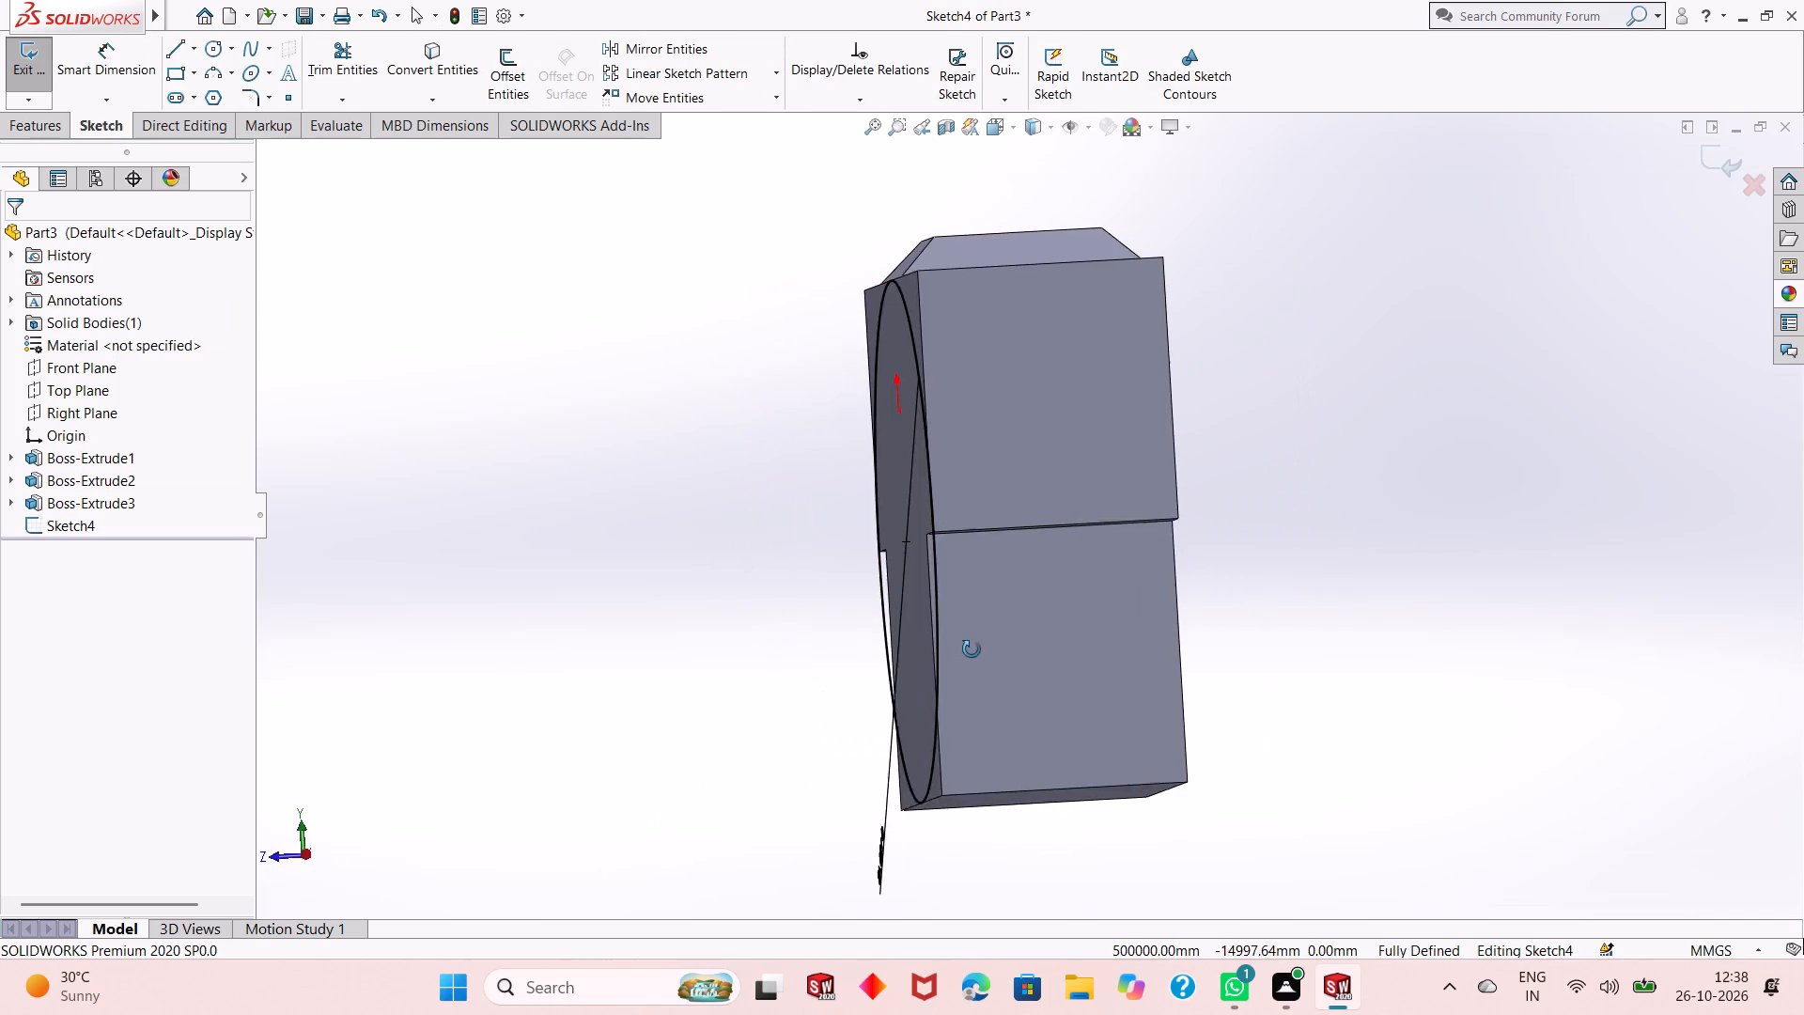
middle_drag(972, 649, 981, 677)
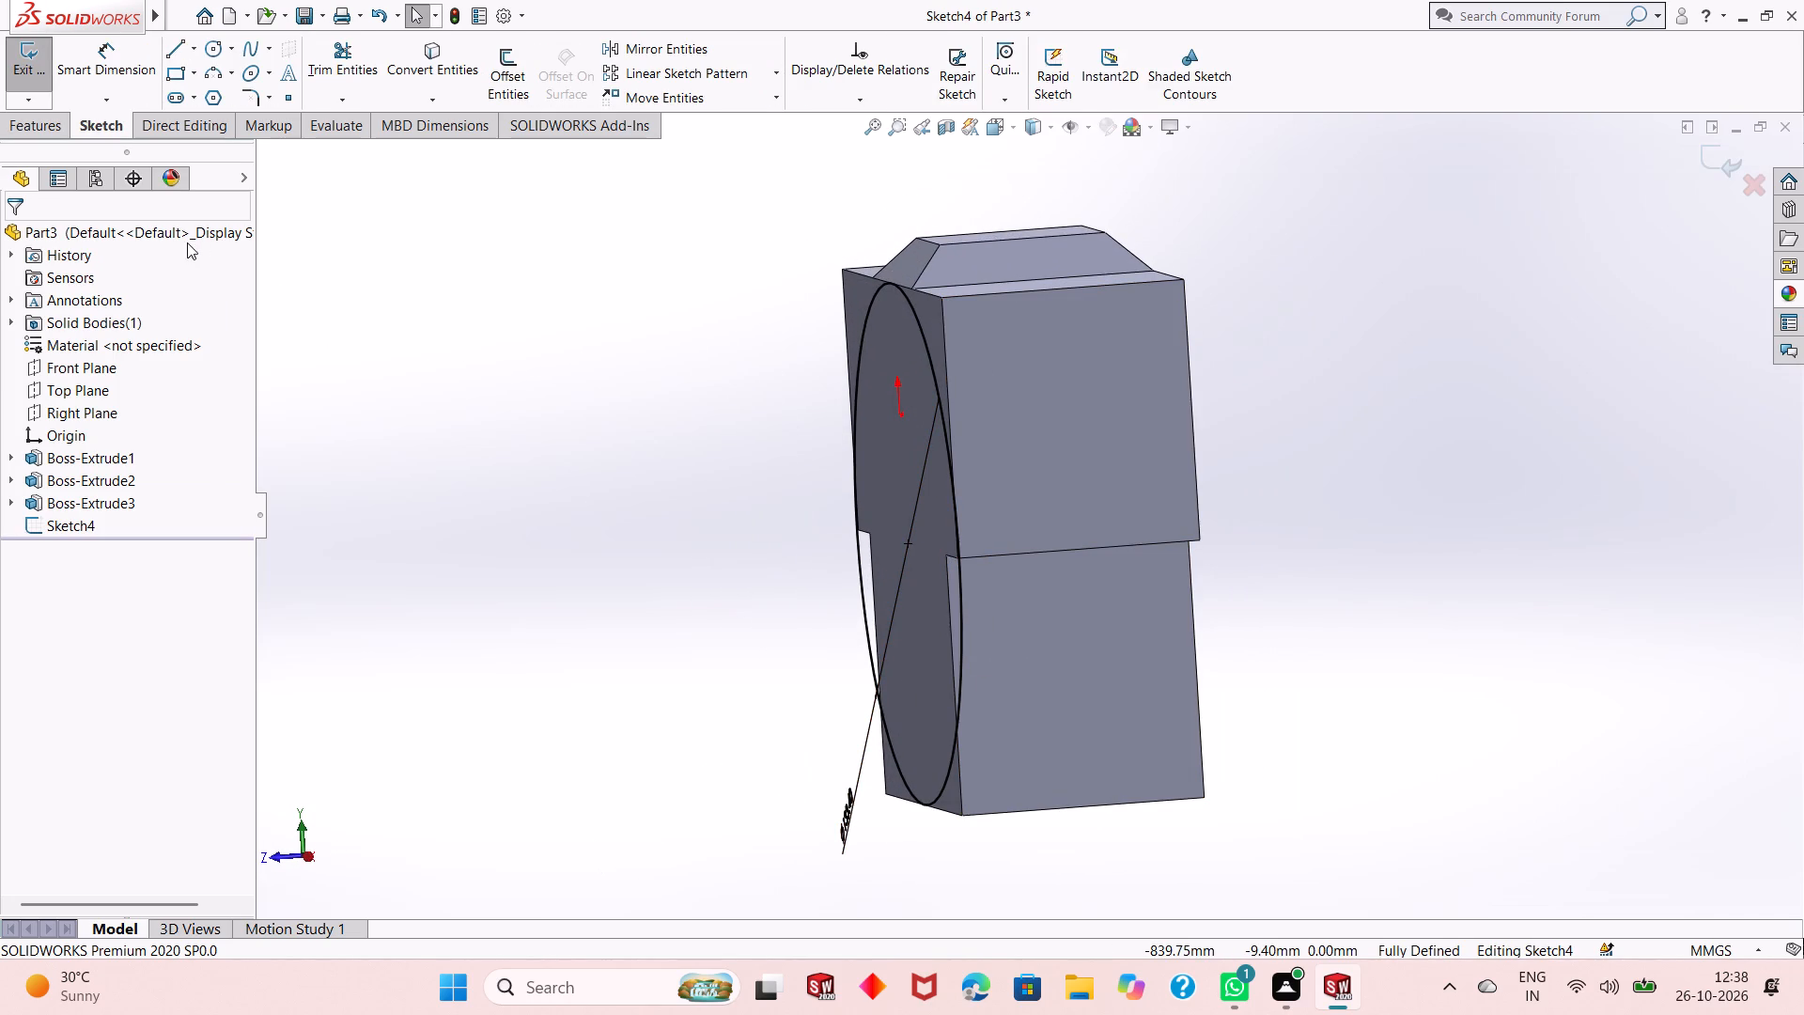
click(48, 124)
click(47, 111)
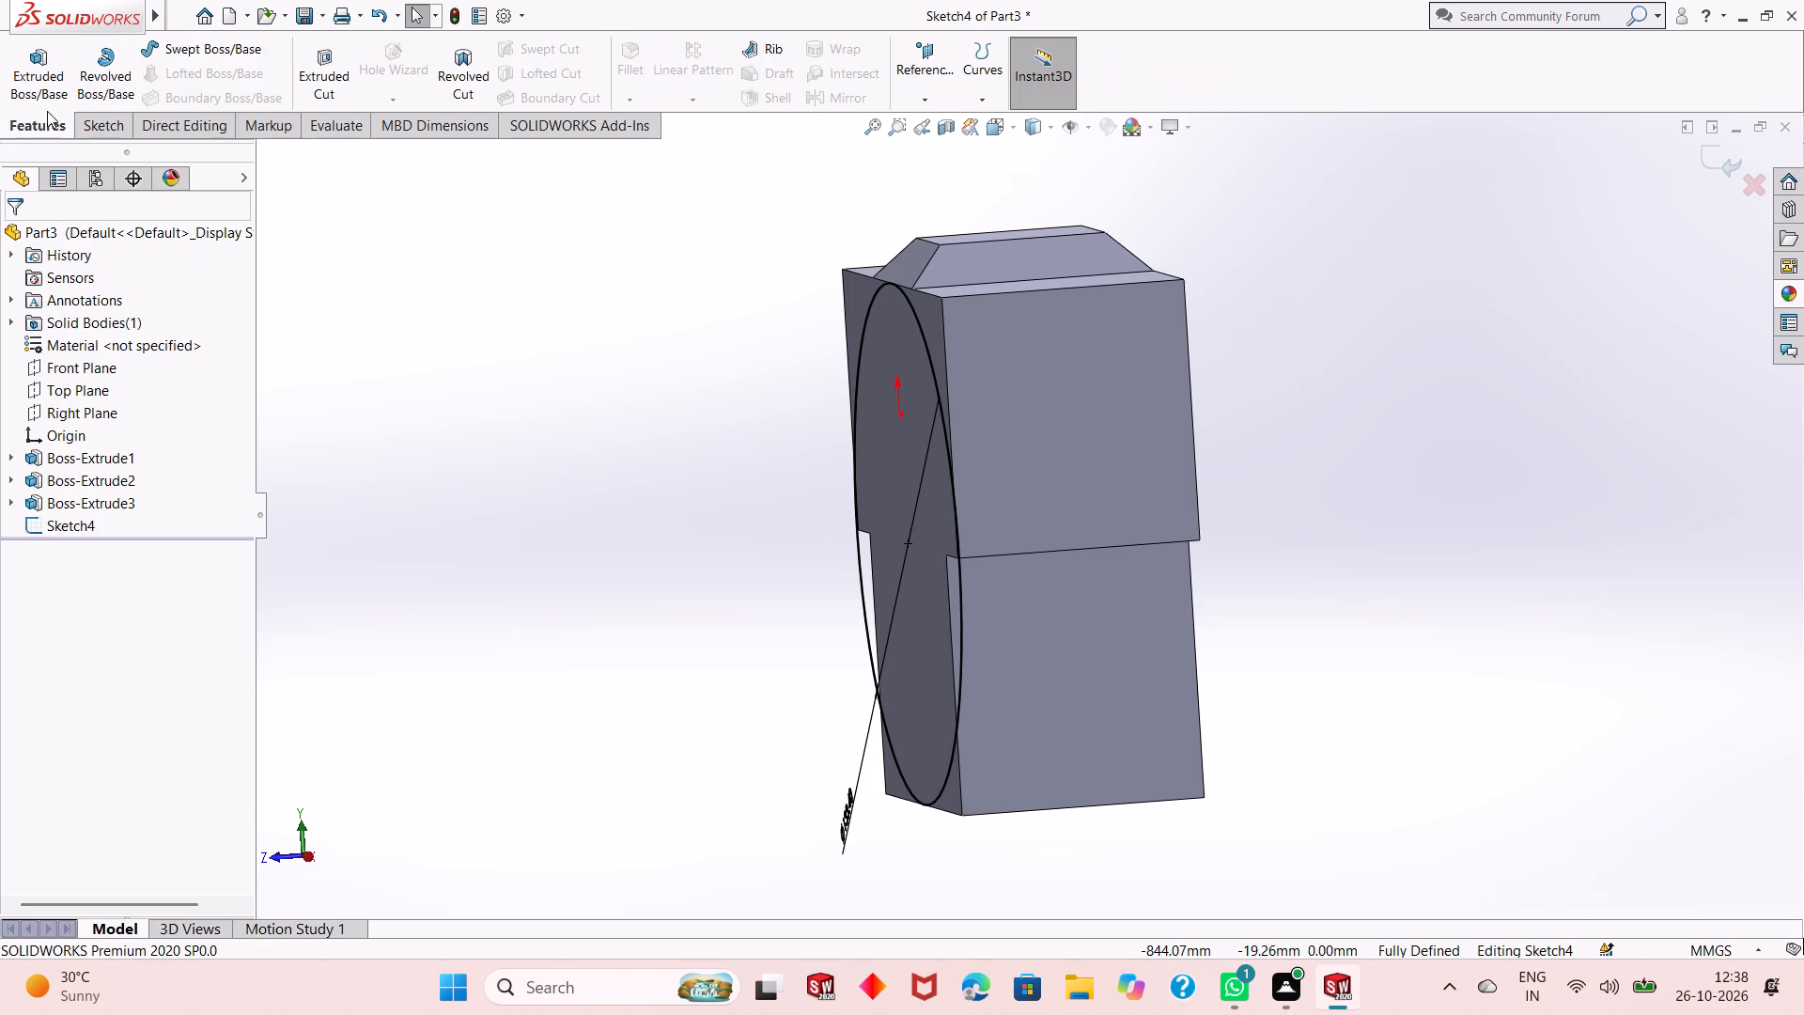
click(42, 90)
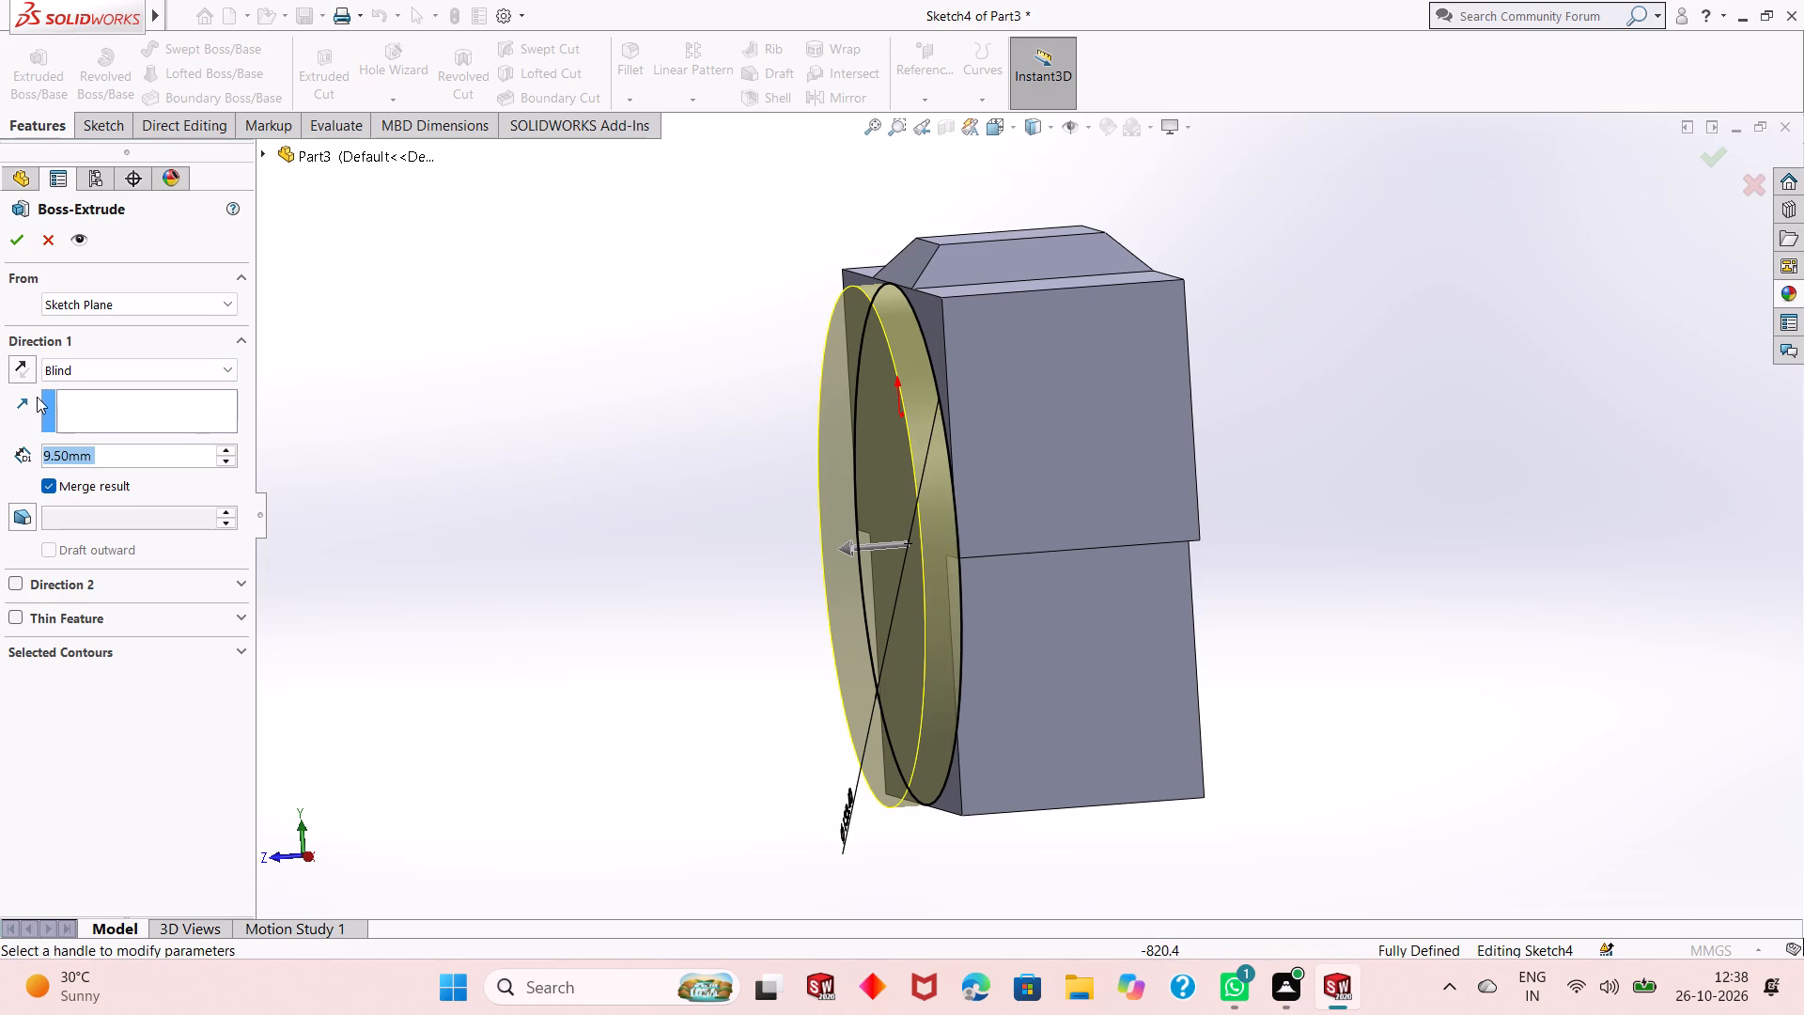
click(21, 370)
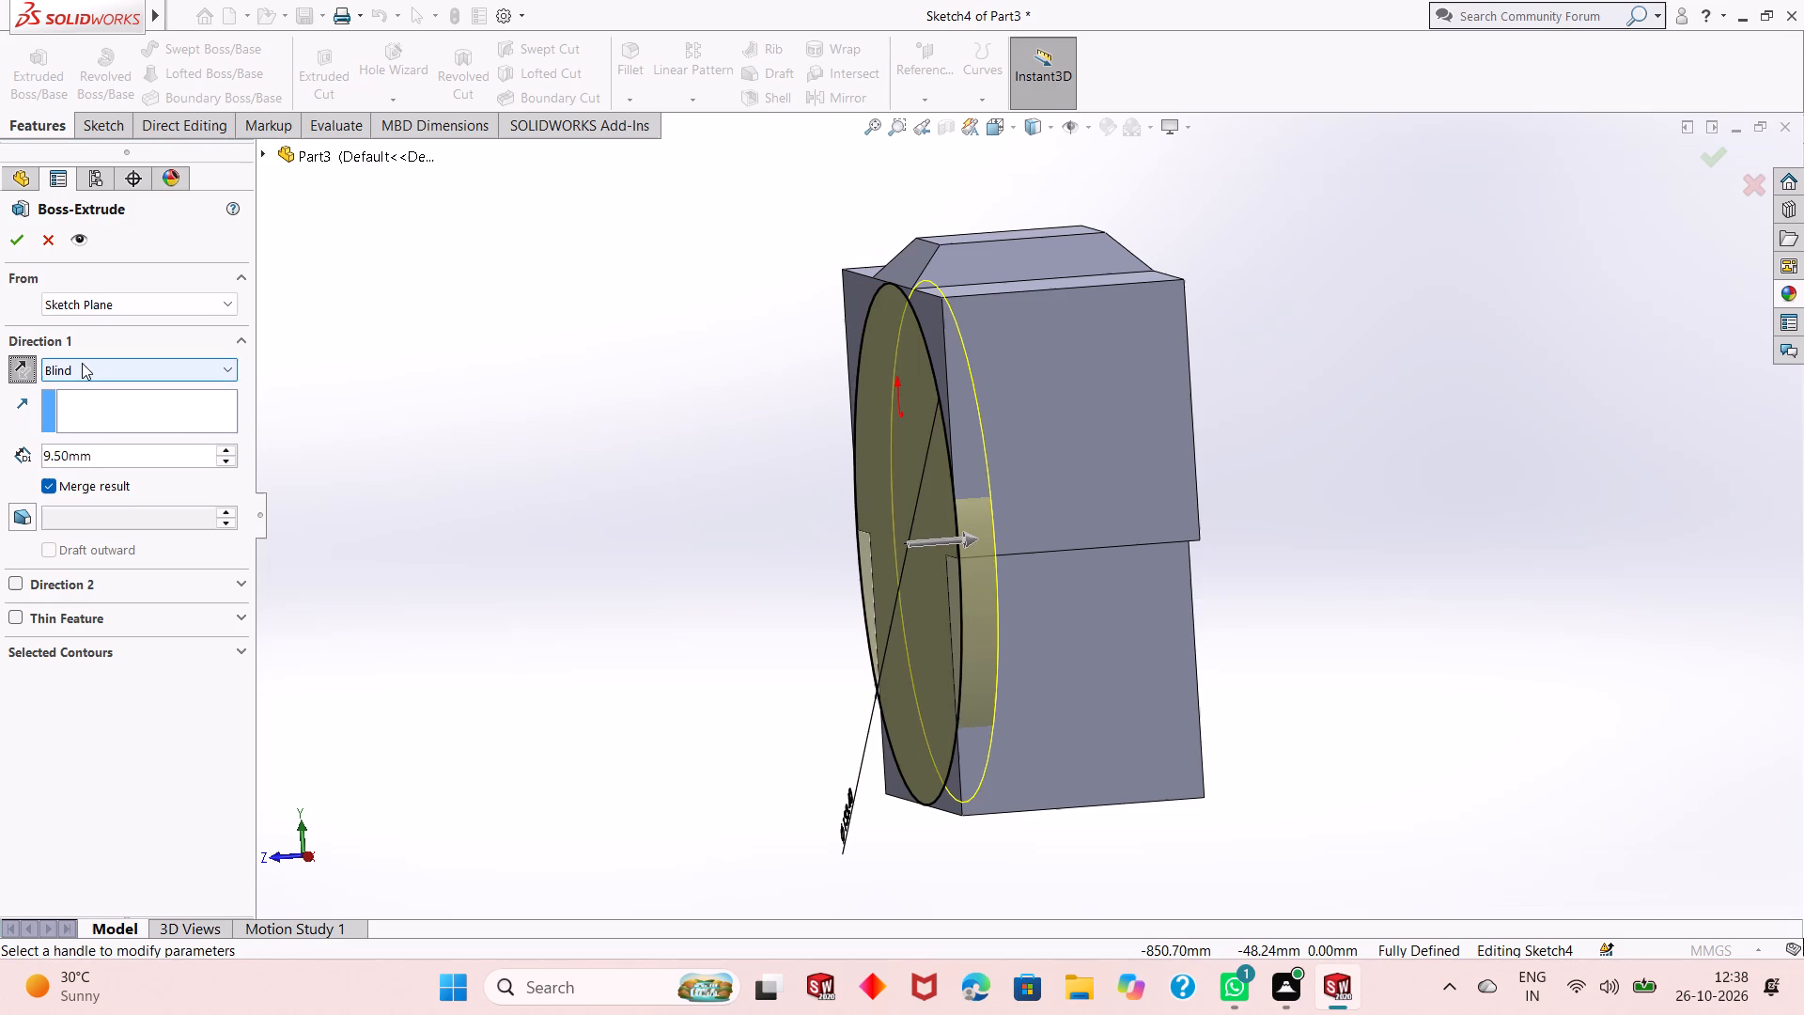
click(111, 312)
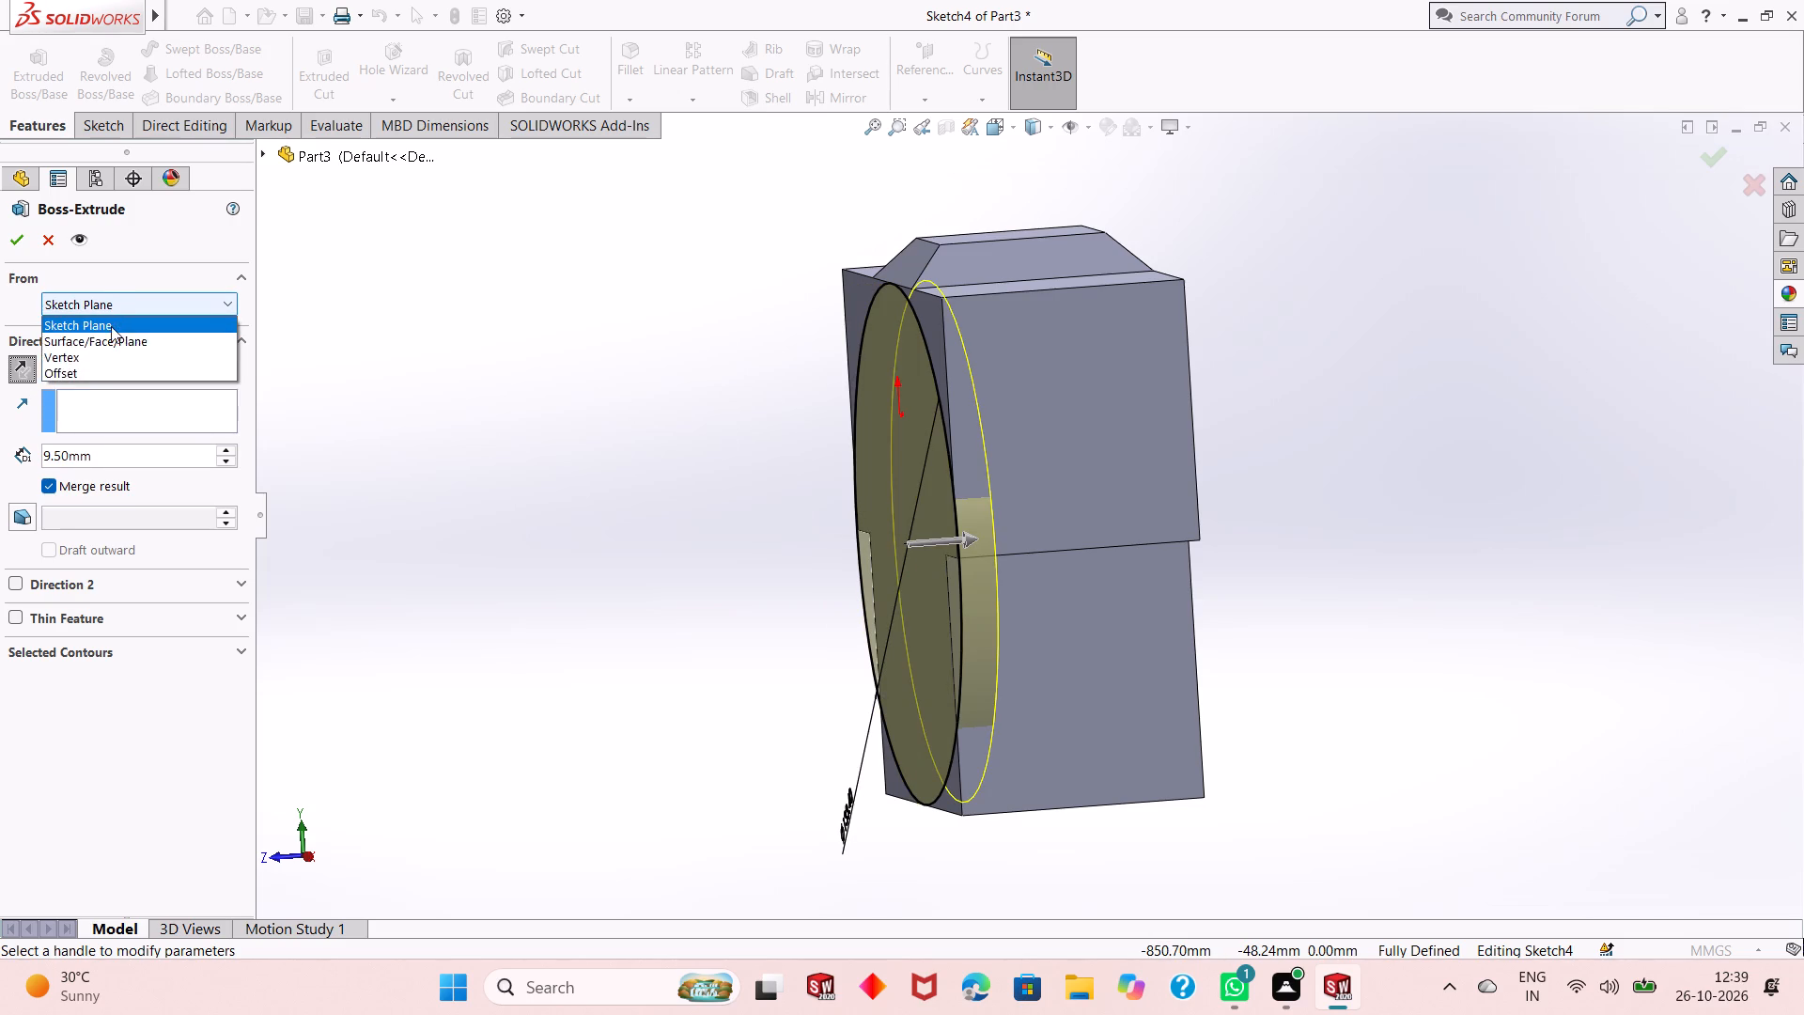
click(119, 372)
double_click(98, 340)
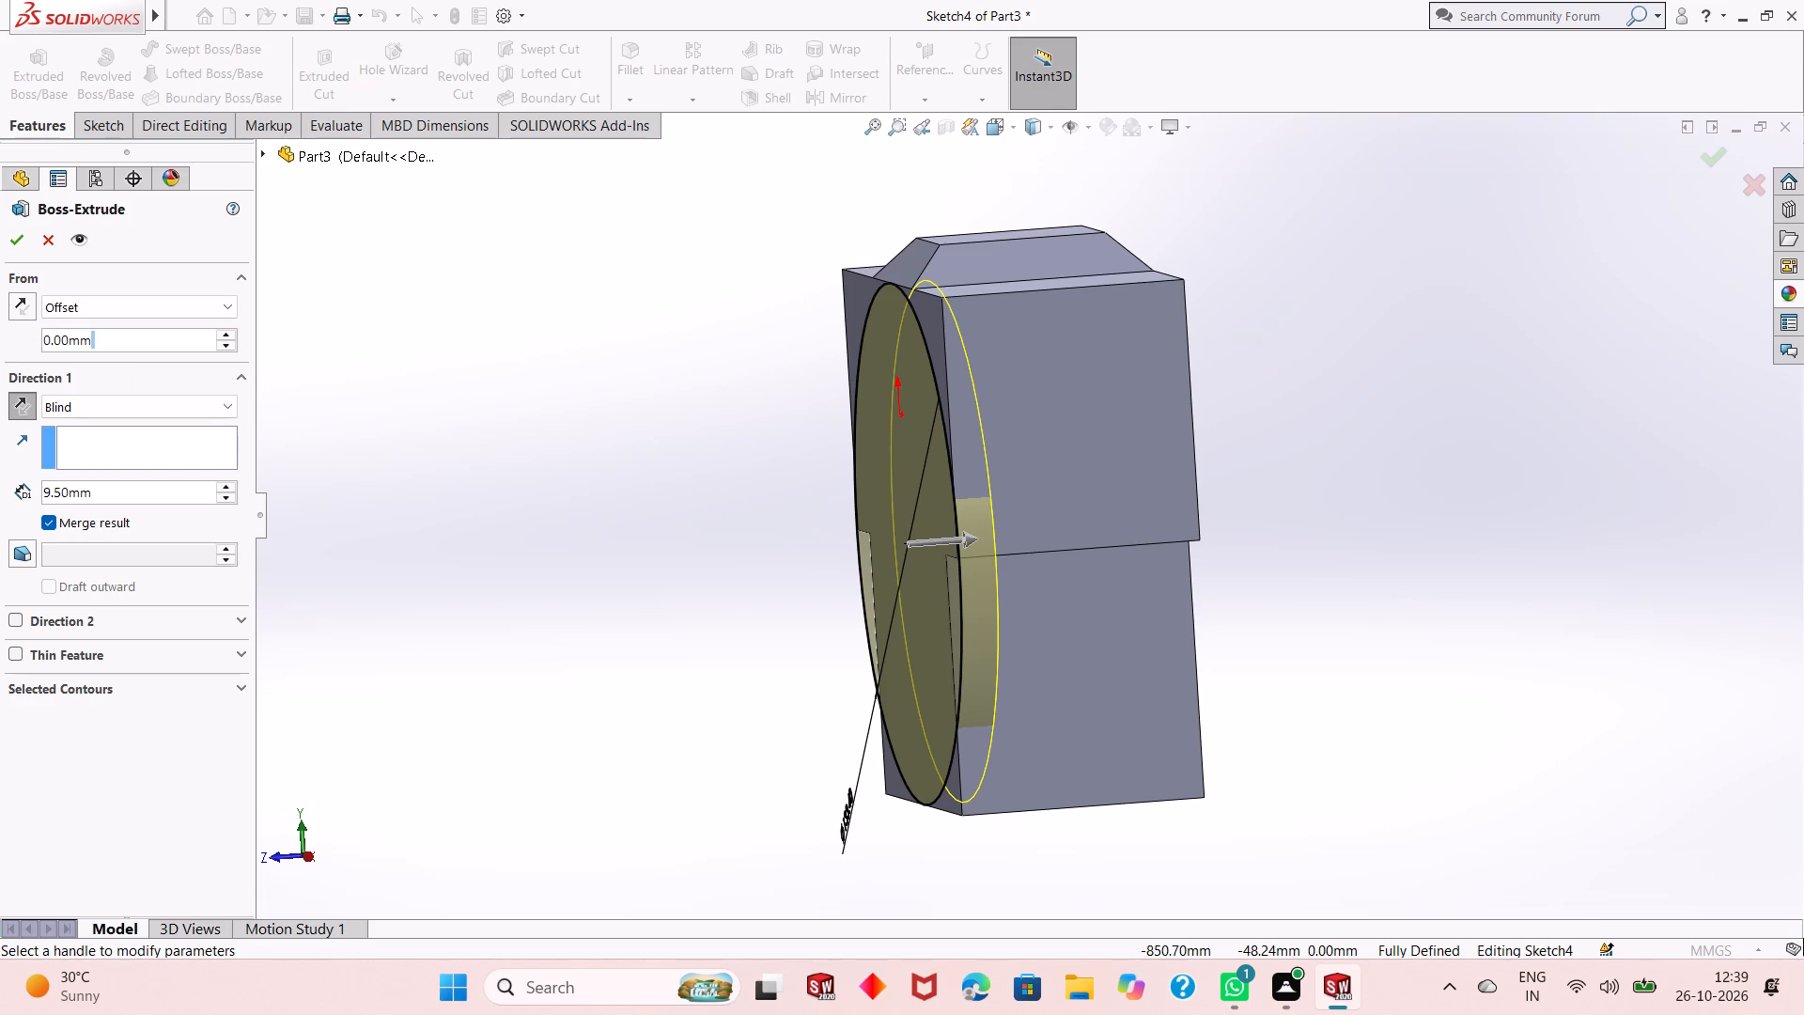
text(90)
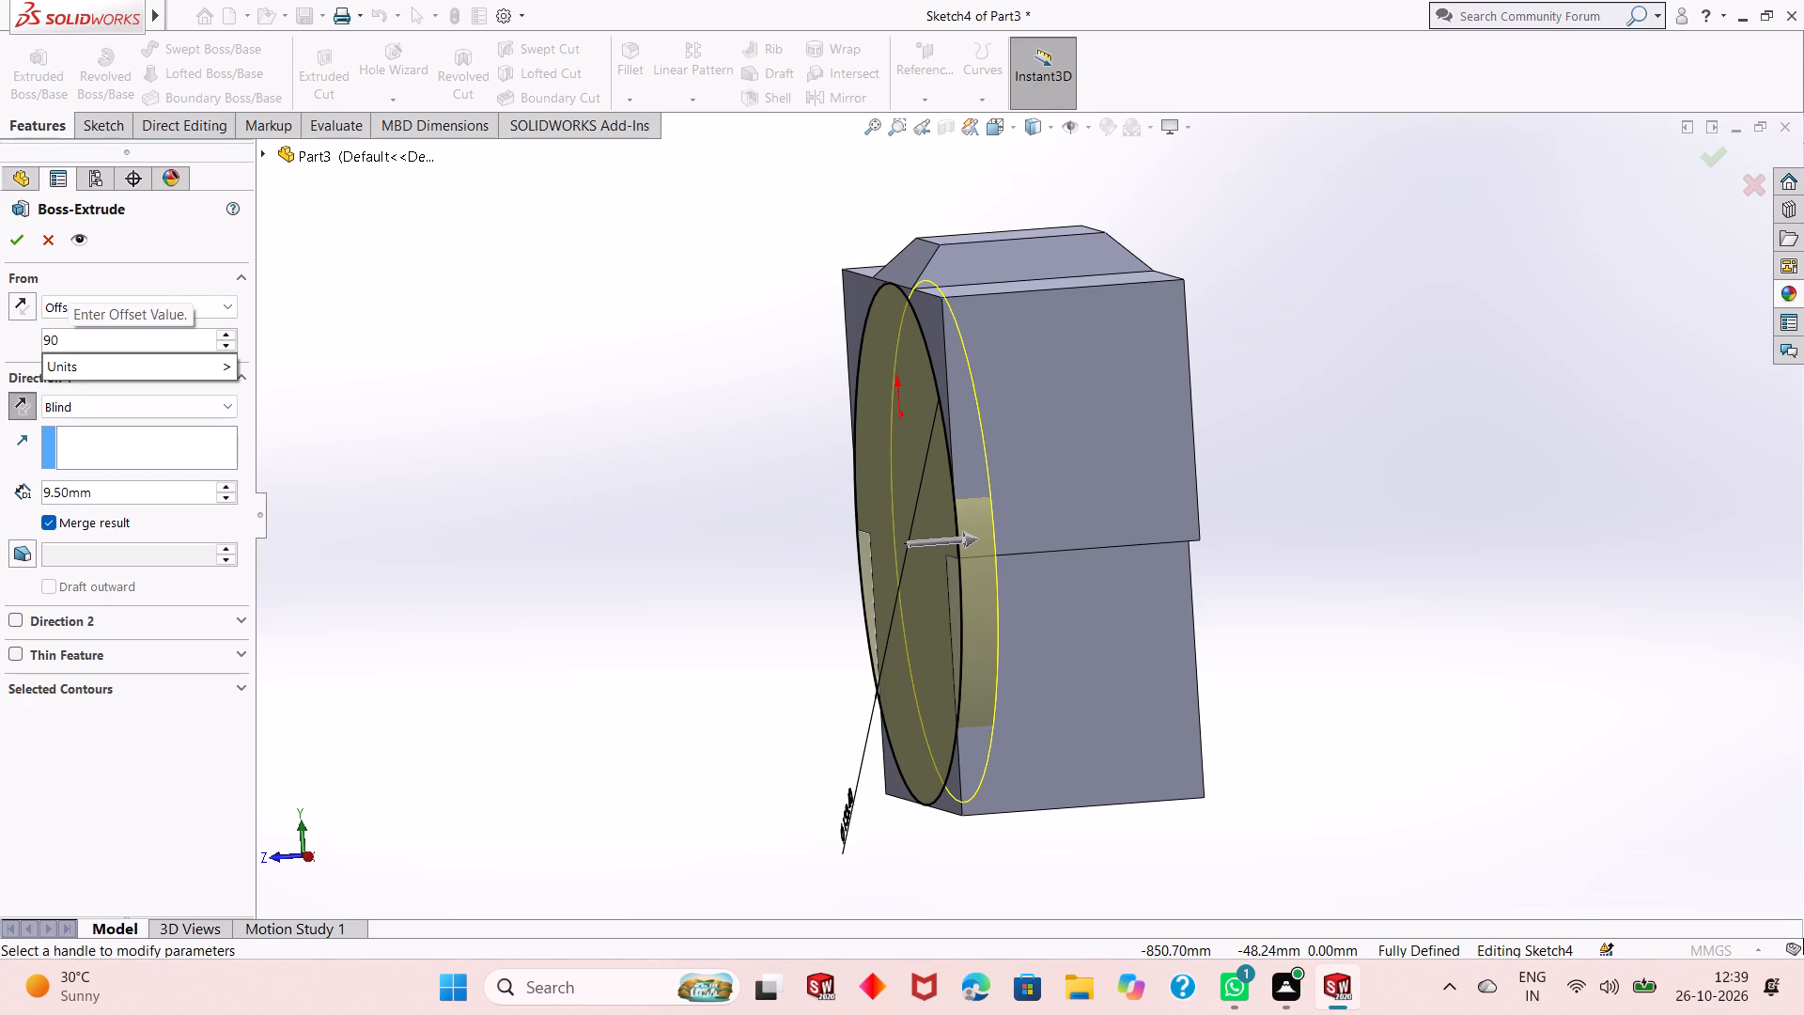
key(BackSpace)
text(.5)
key(Return)
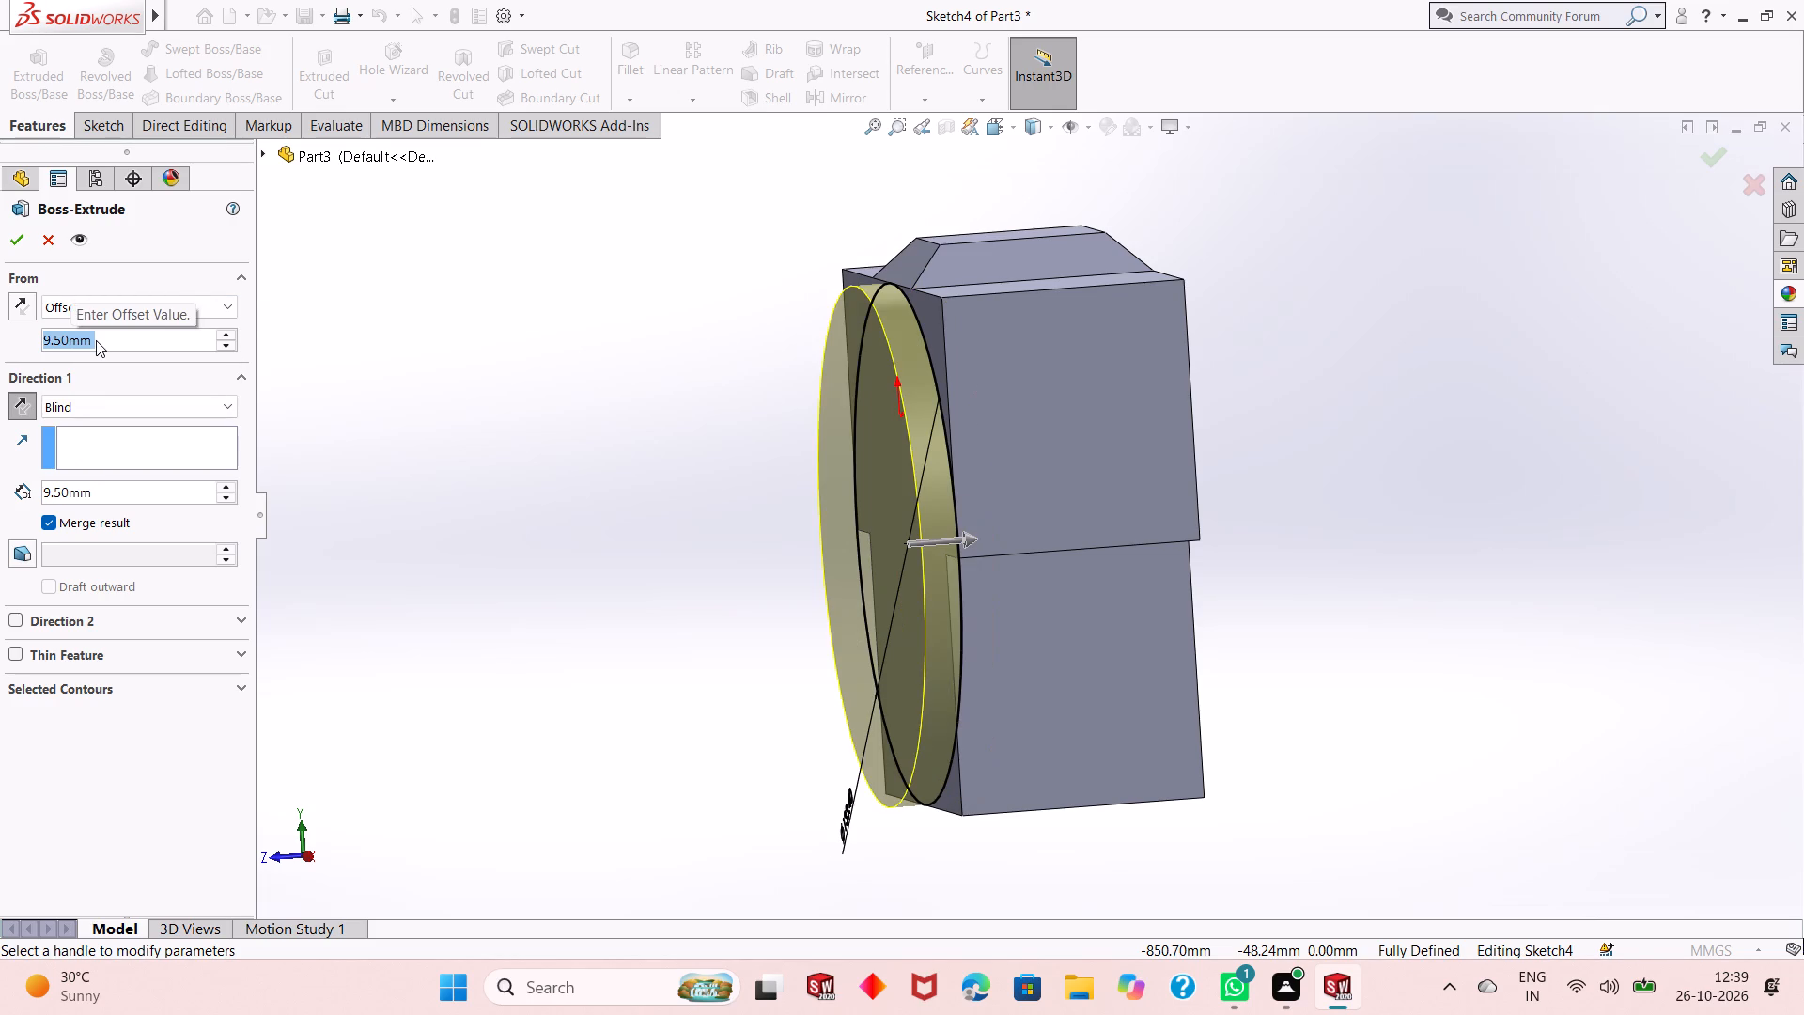
middle_drag(1057, 362, 1032, 437)
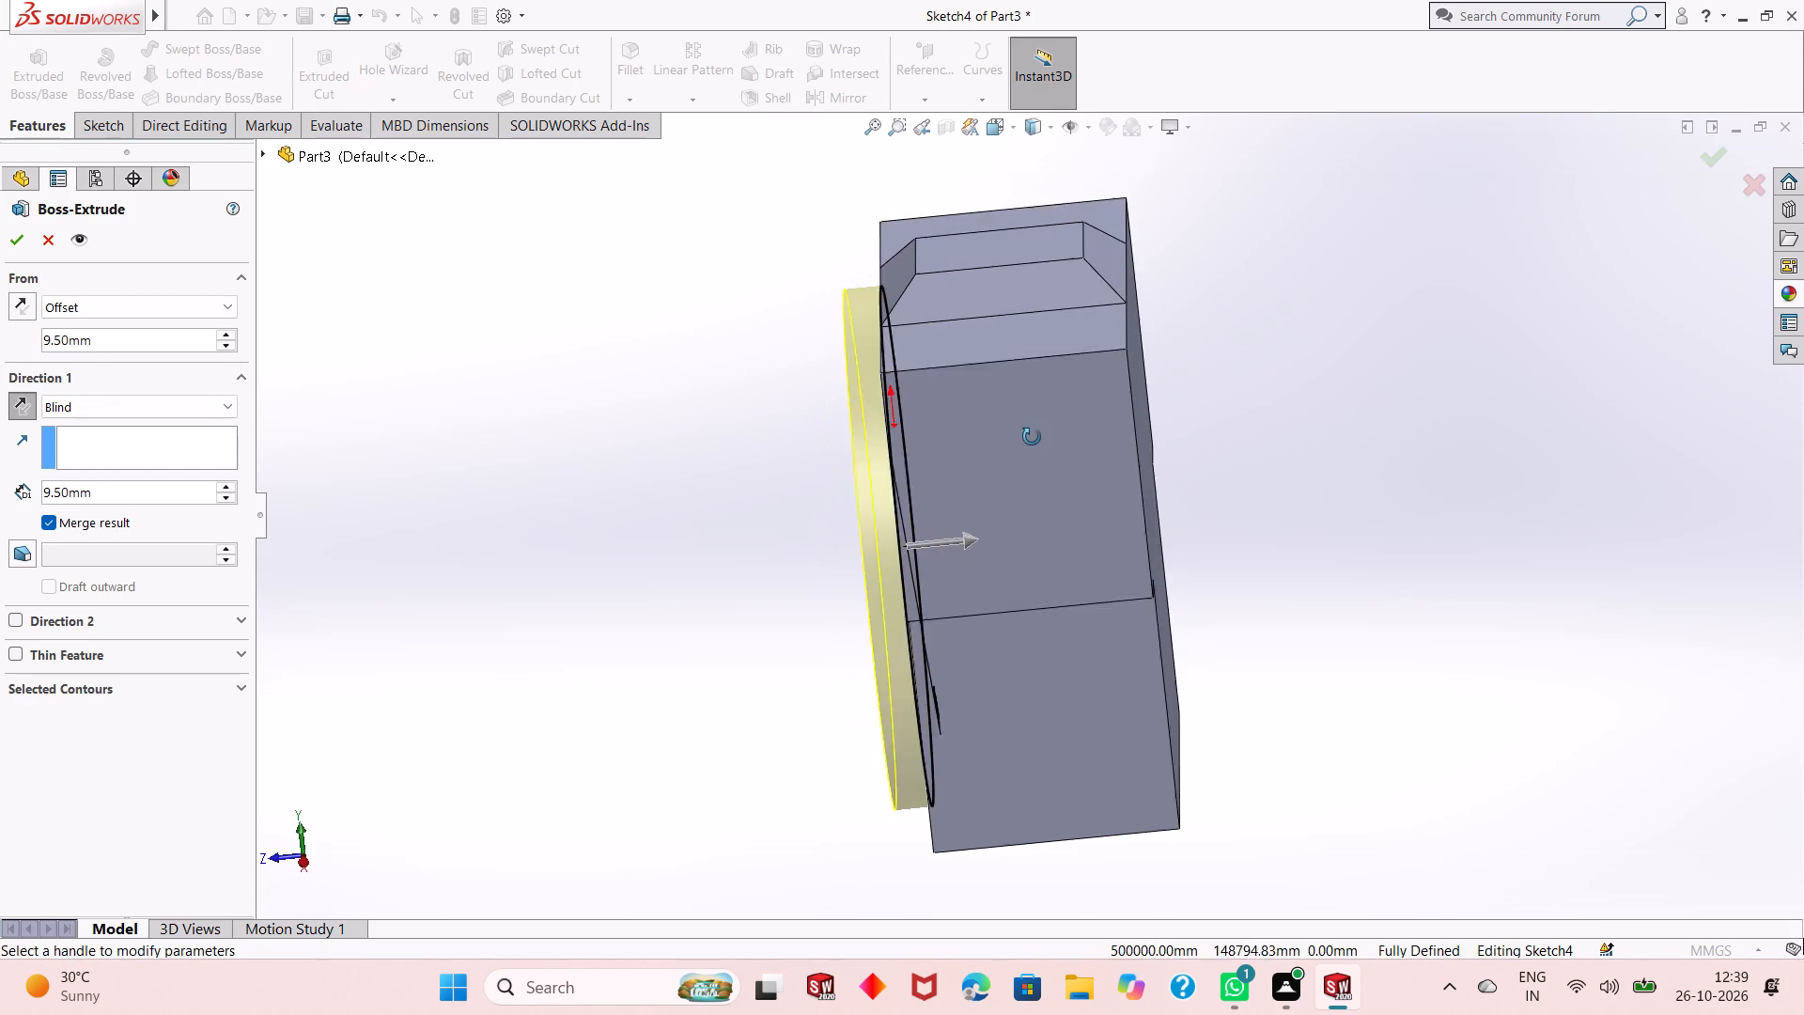
middle_drag(1032, 437, 1049, 553)
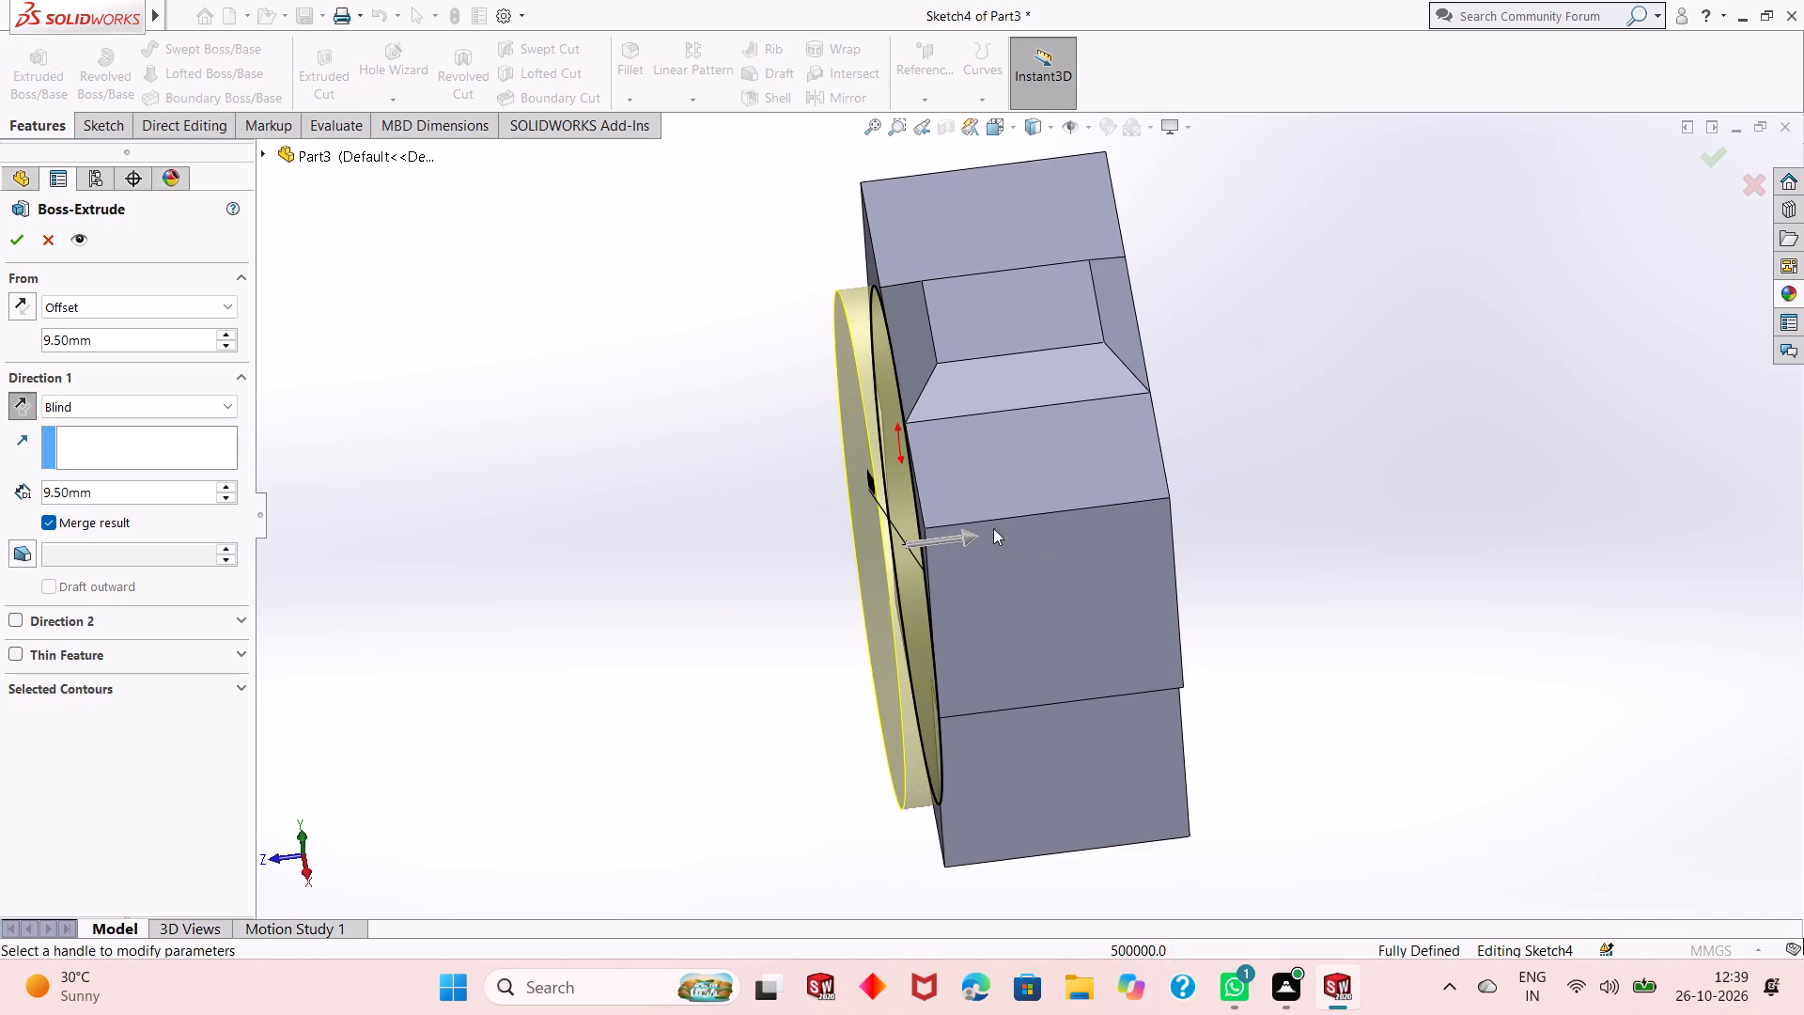
double_click(103, 502)
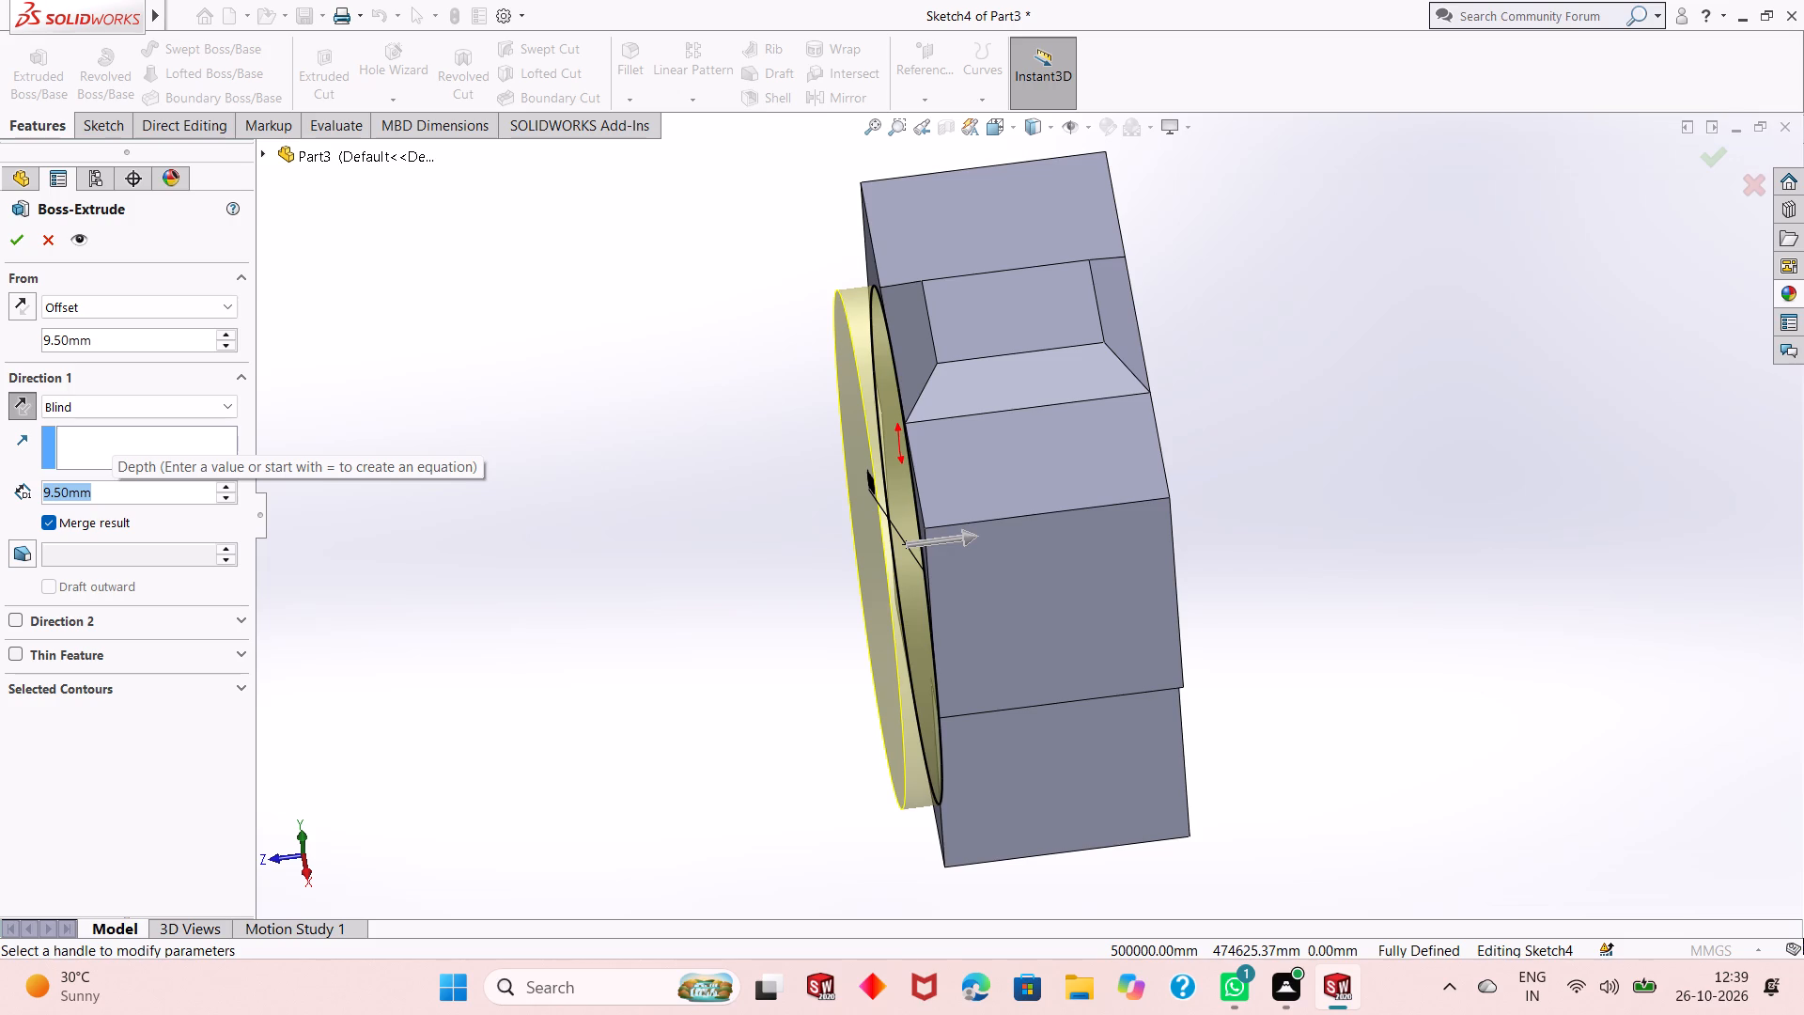
text(82)
key(Return)
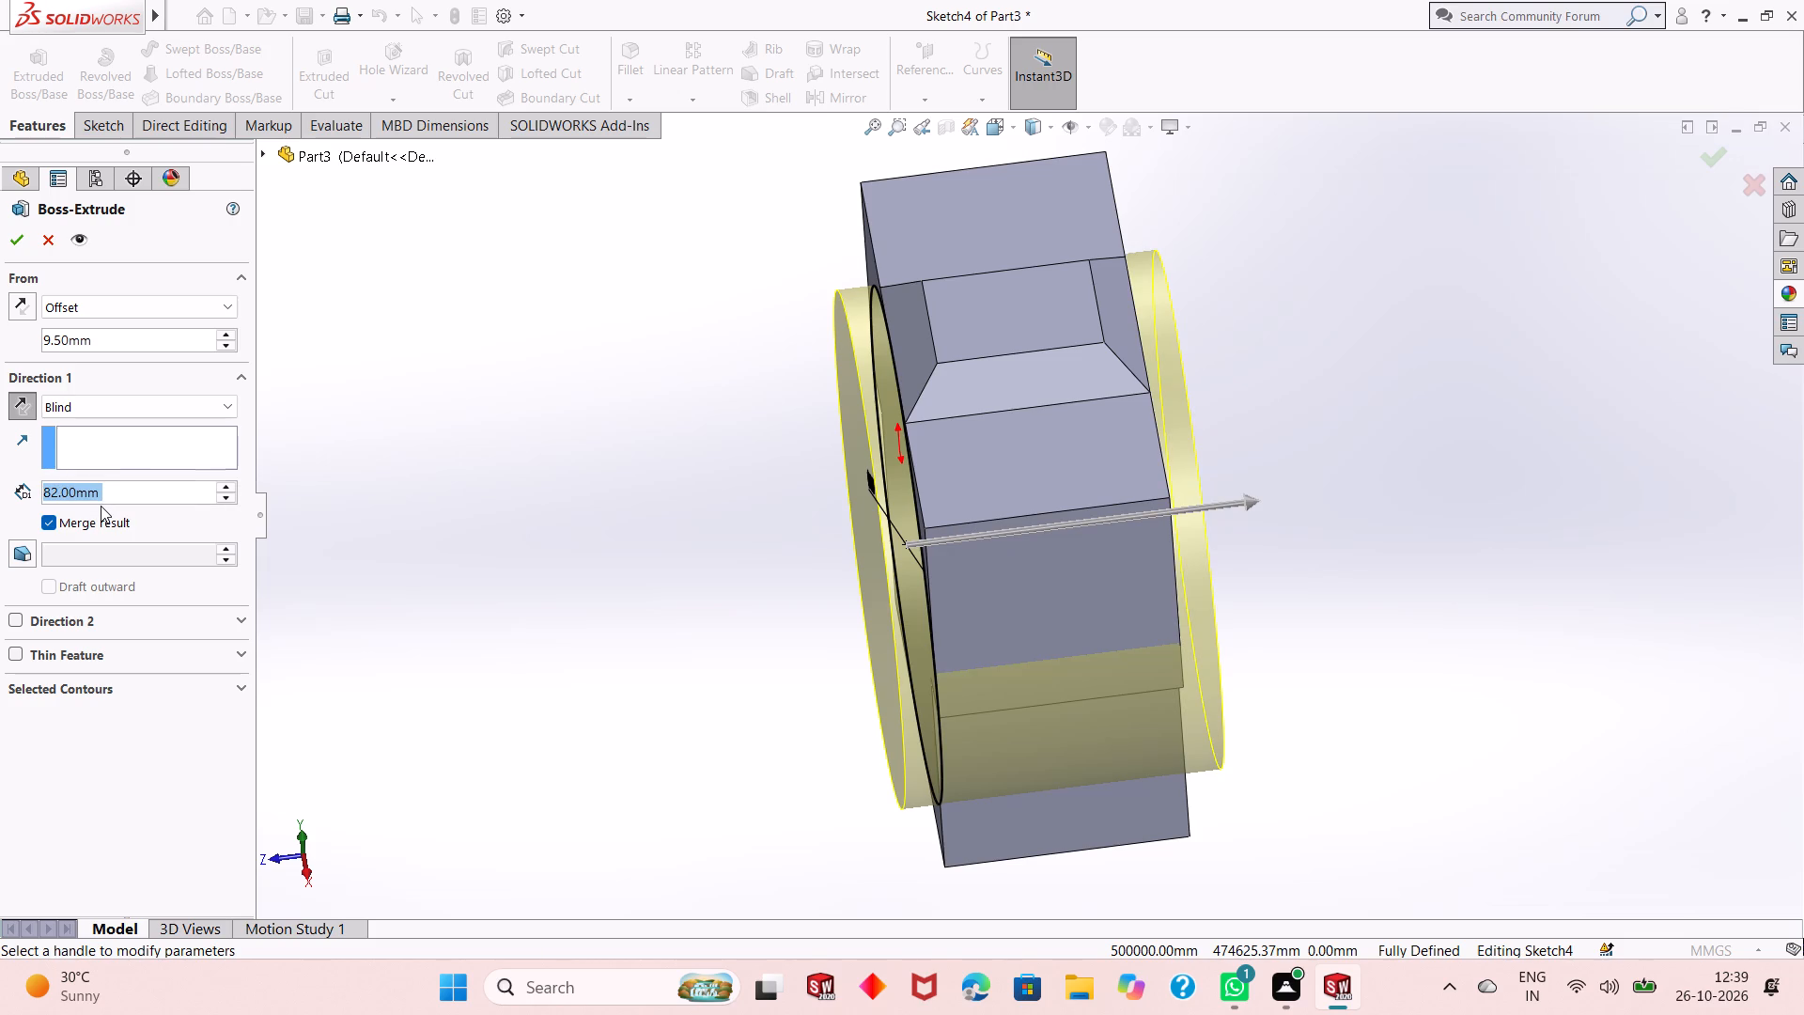
click(21, 241)
click(587, 486)
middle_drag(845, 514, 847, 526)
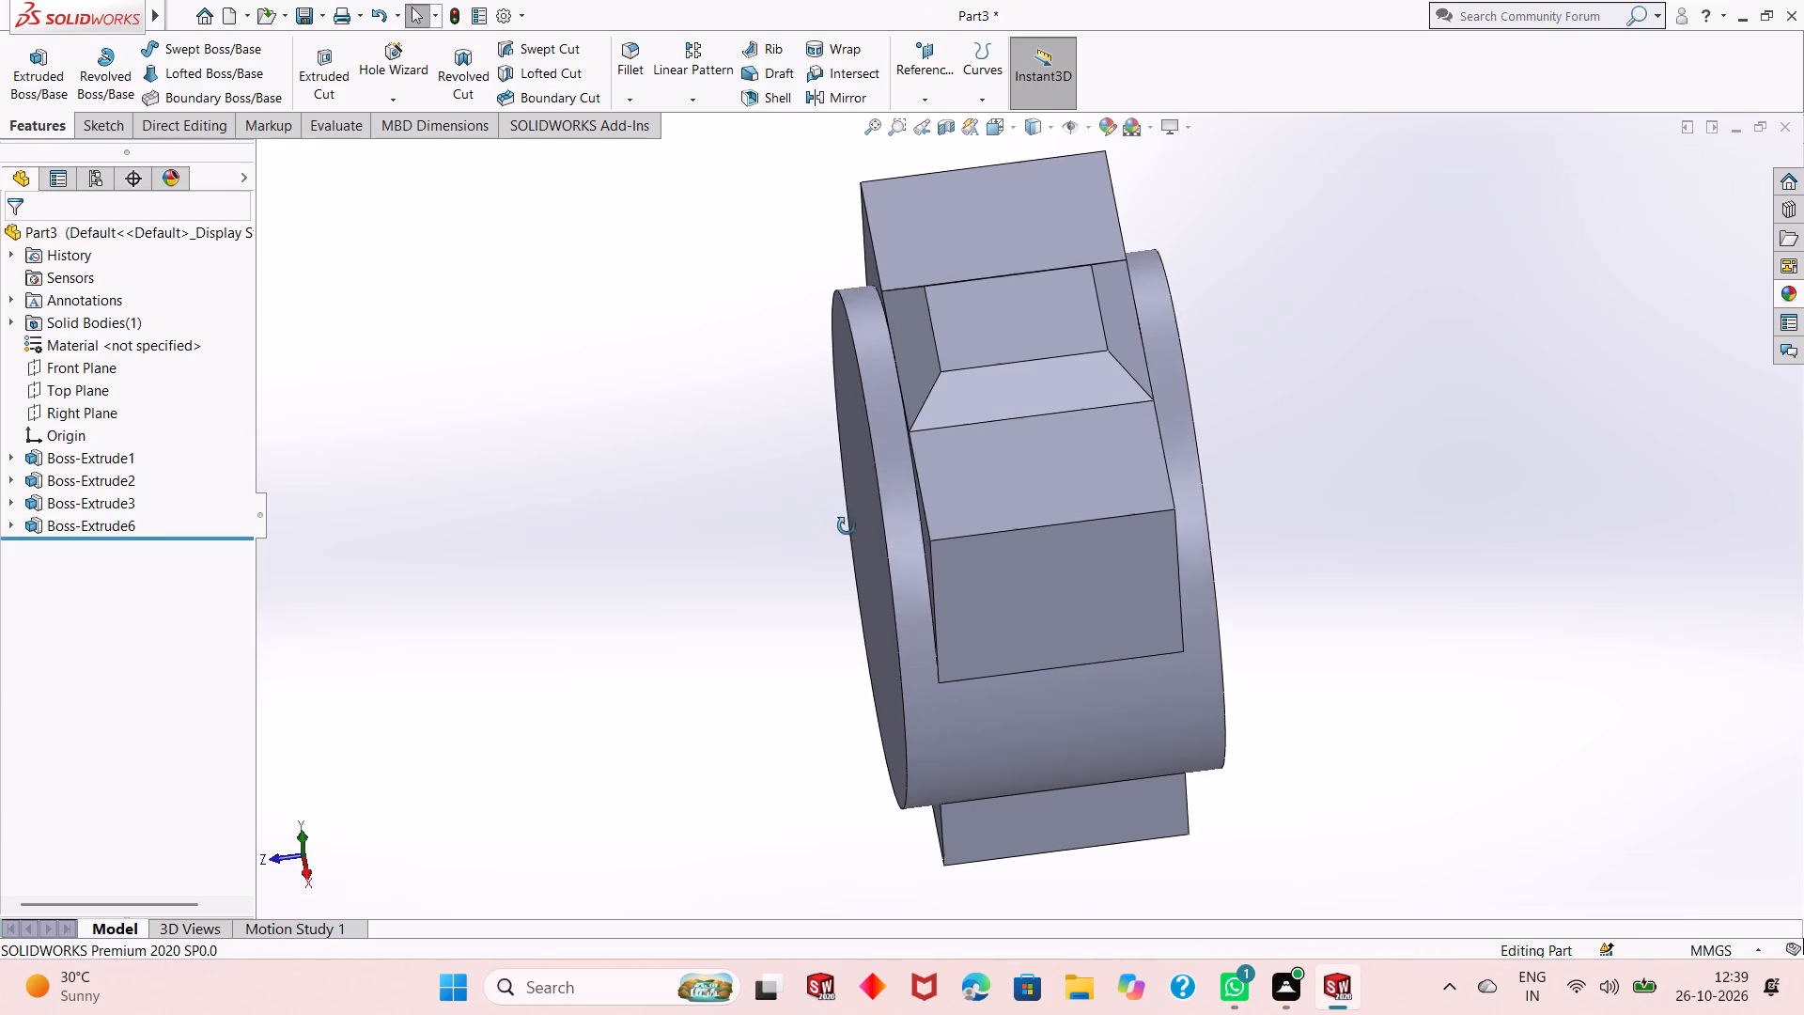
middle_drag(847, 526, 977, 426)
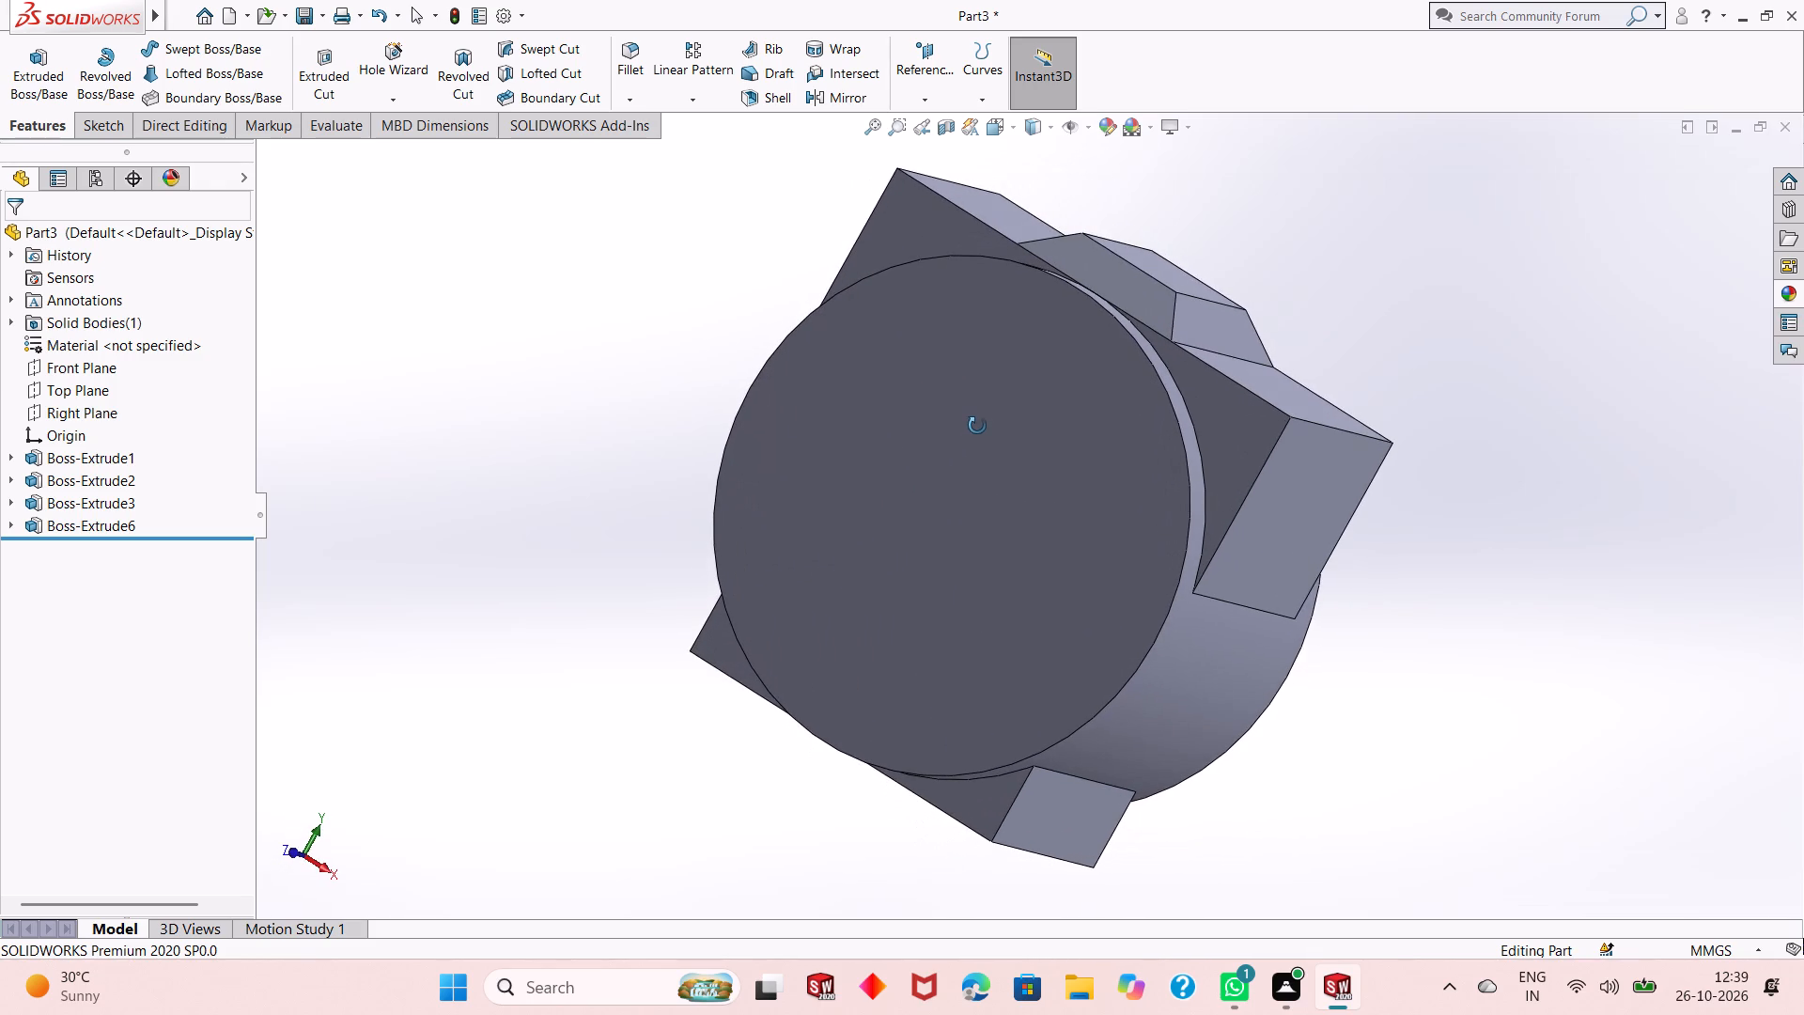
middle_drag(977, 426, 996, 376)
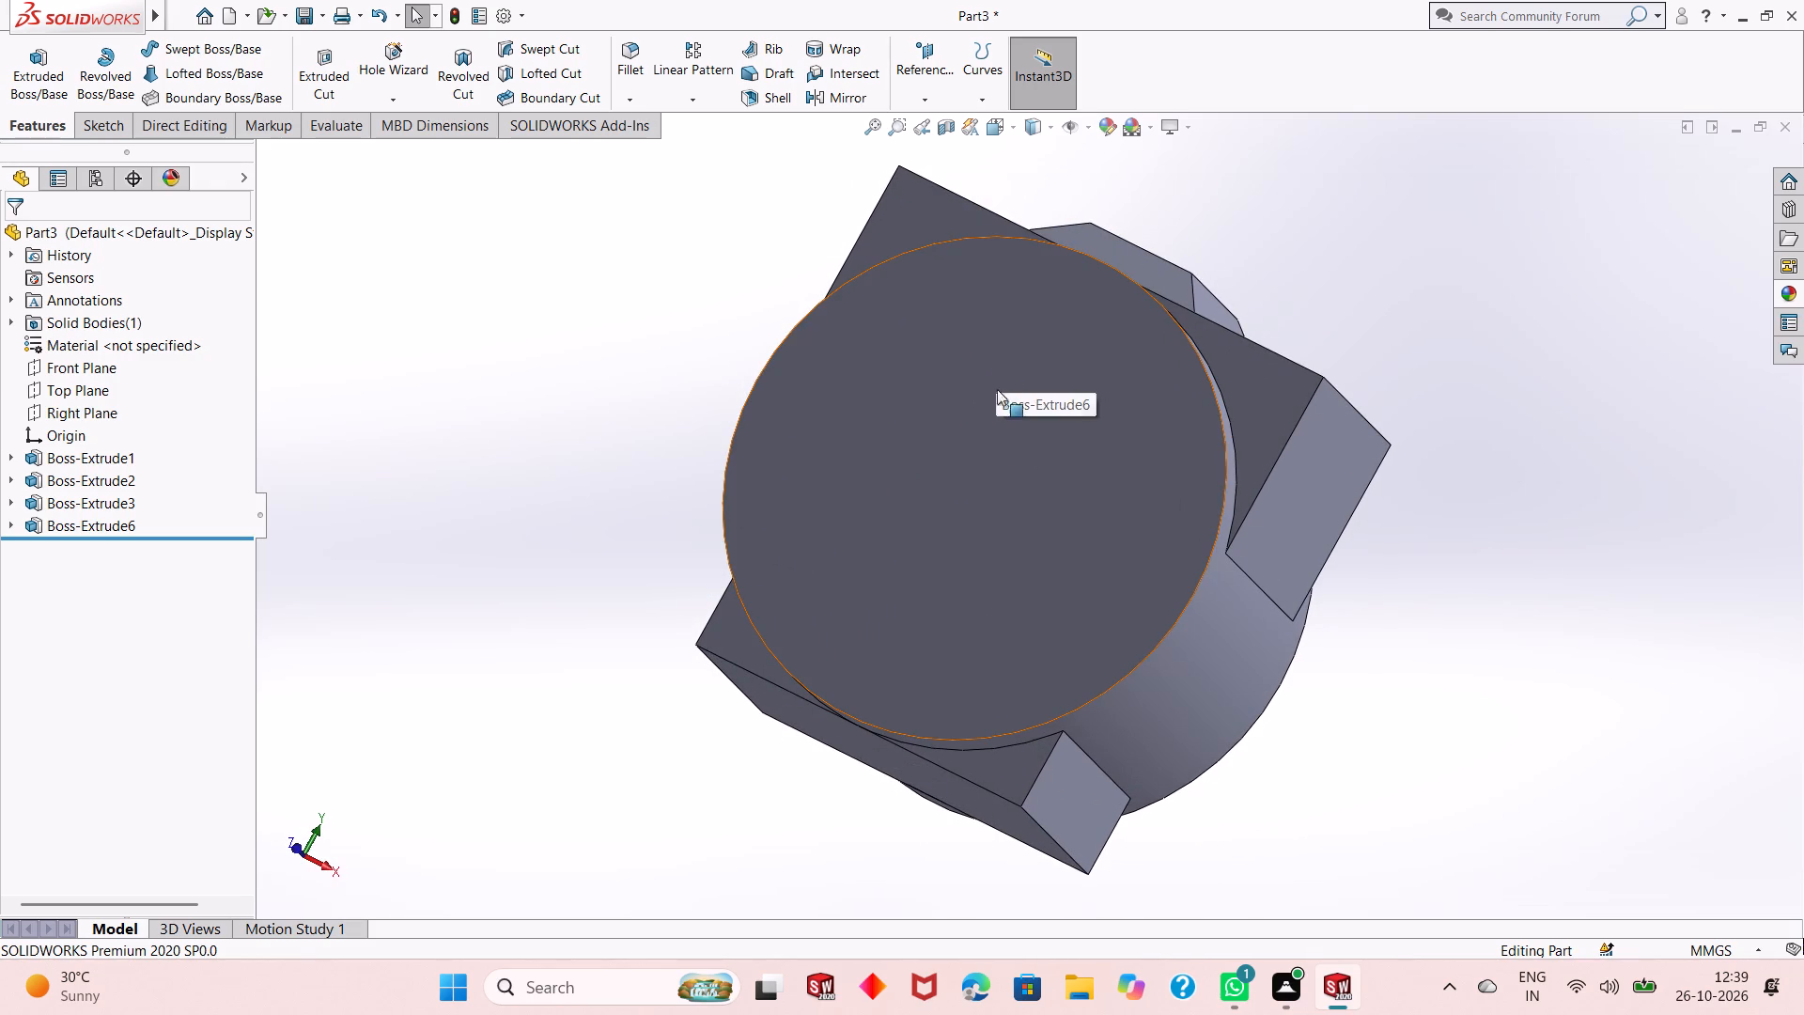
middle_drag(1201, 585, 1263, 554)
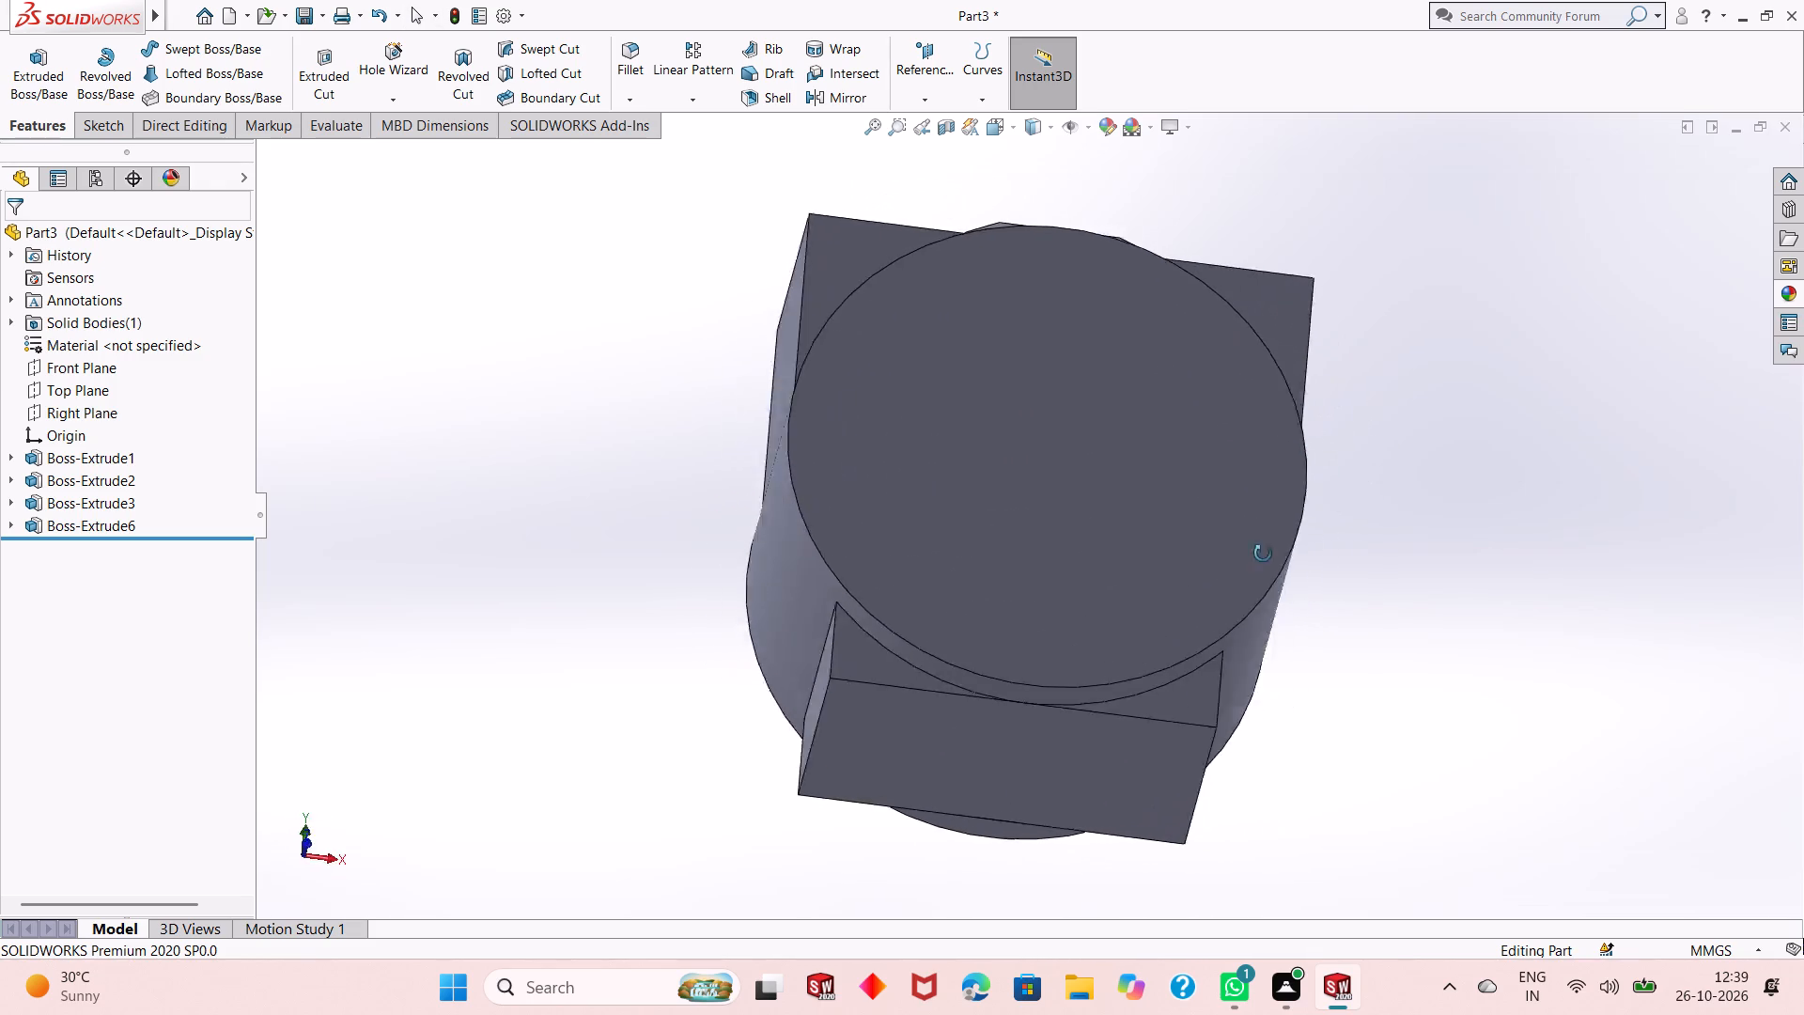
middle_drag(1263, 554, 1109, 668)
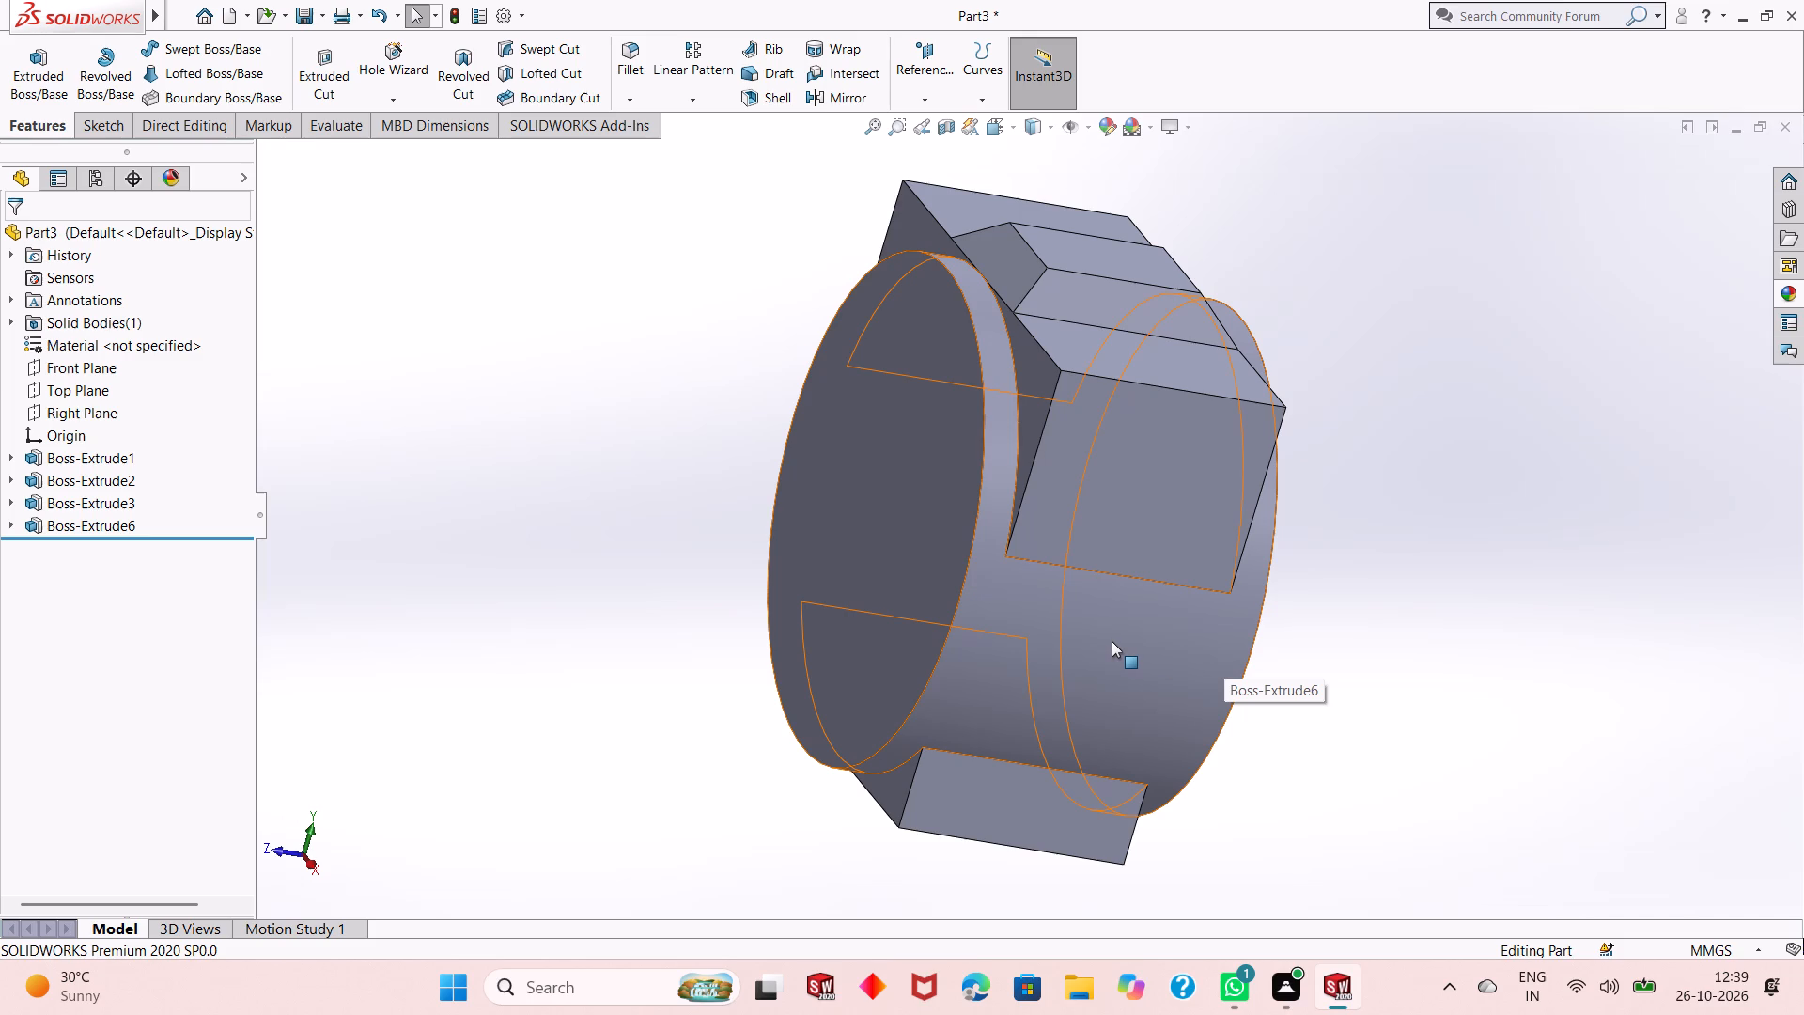
Create a reference plane offset 181/2 (90.5 mm) from the Right Plane, beyond the side of the body.
middle_drag(1098, 699, 1117, 645)
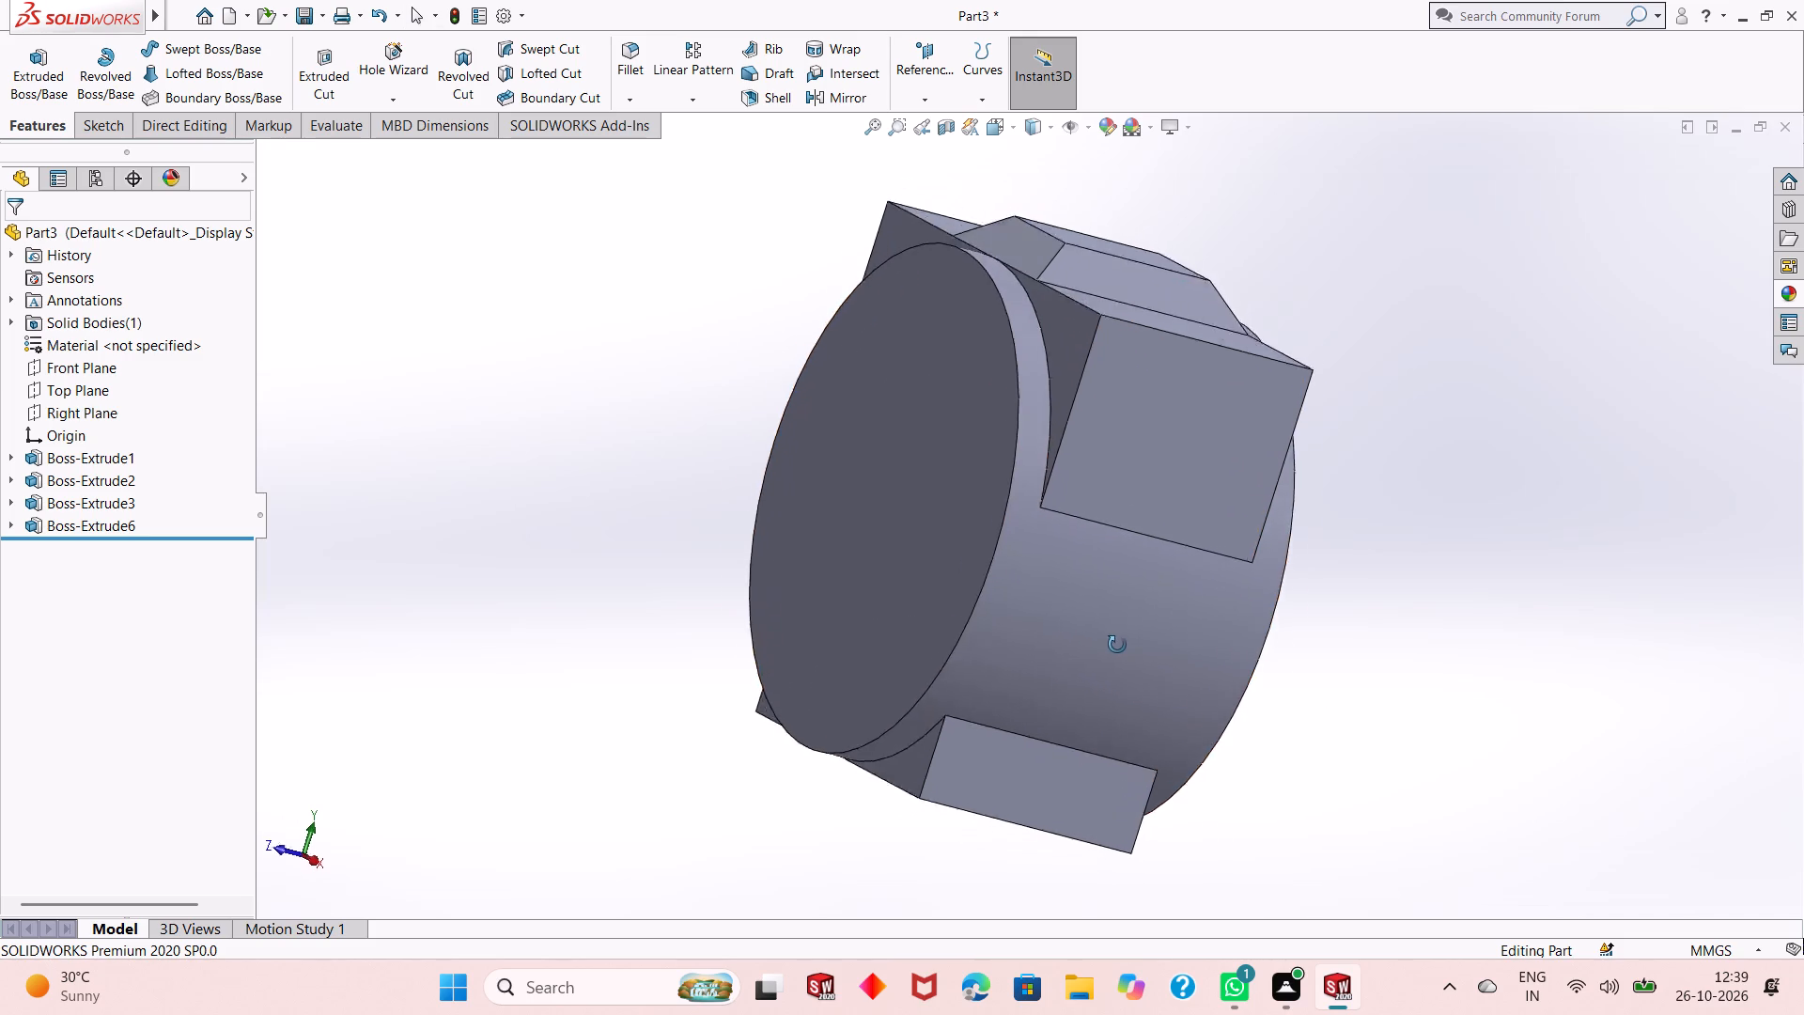
middle_drag(1117, 645, 1167, 613)
scroll(1159, 601, up, 2)
middle_drag(1142, 576, 1174, 711)
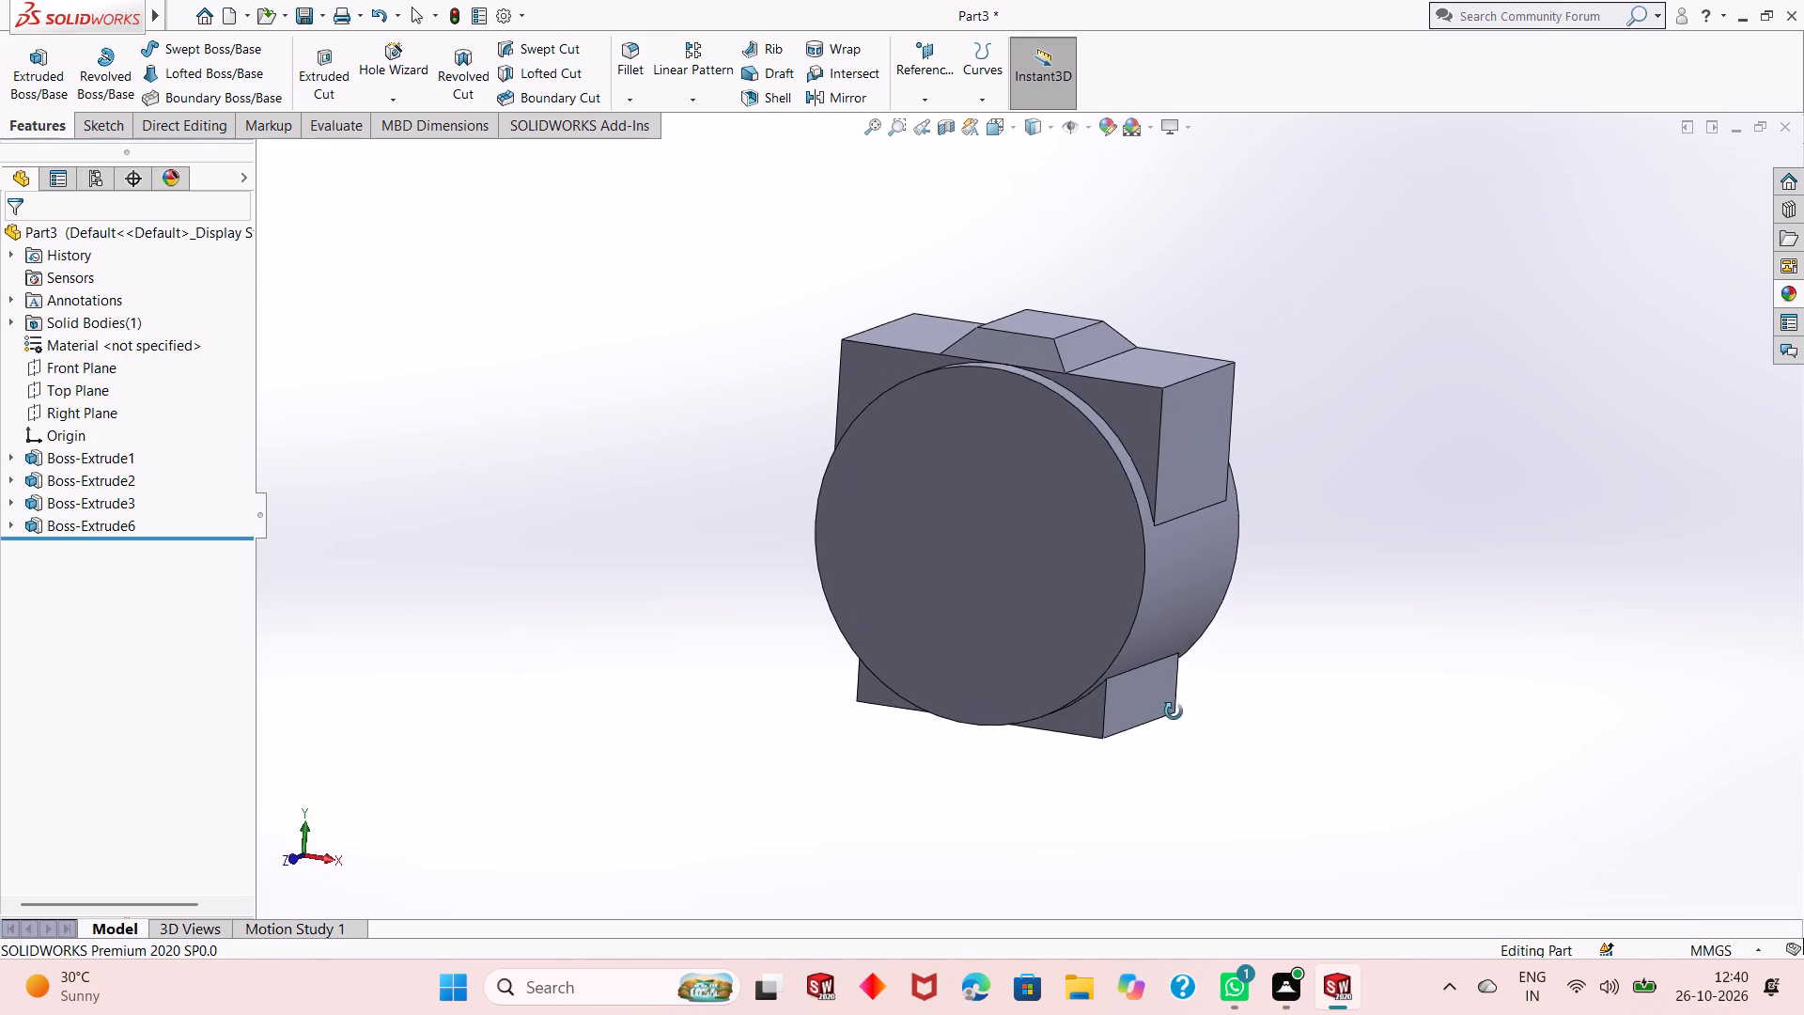
middle_drag(1174, 711, 1172, 717)
scroll(1166, 394, down, 2)
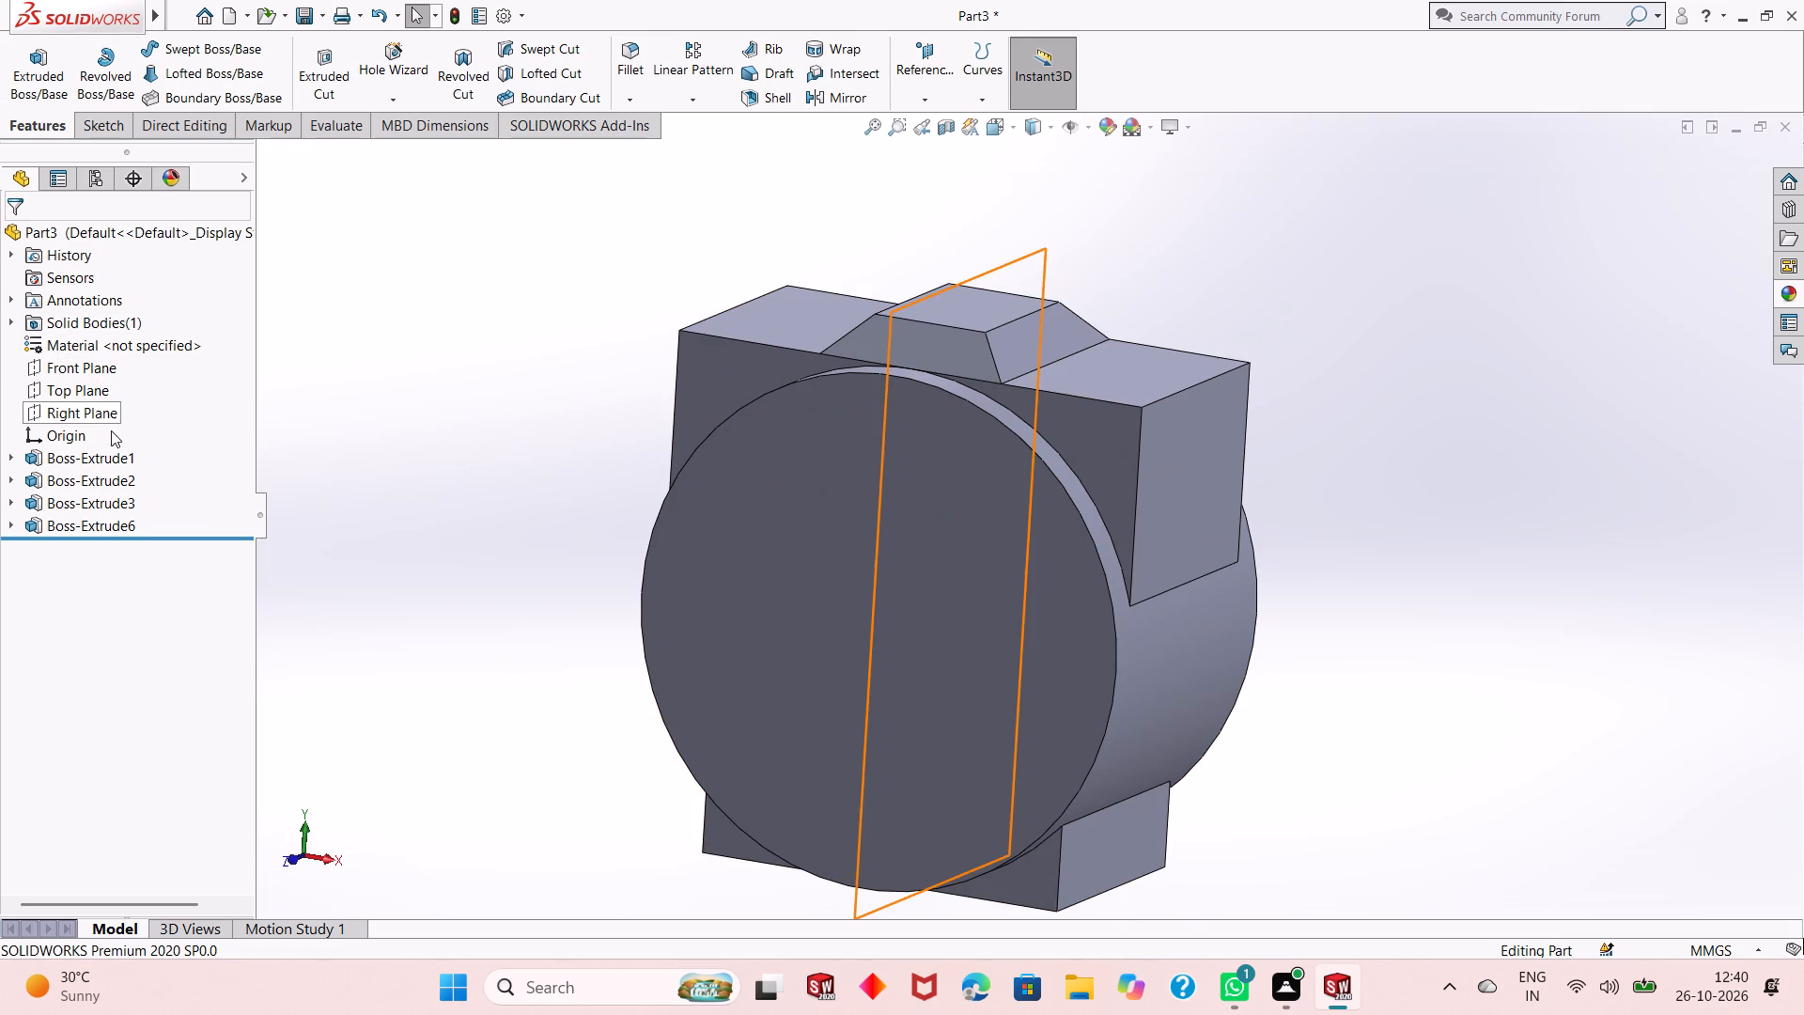
drag(95, 404, 95, 414)
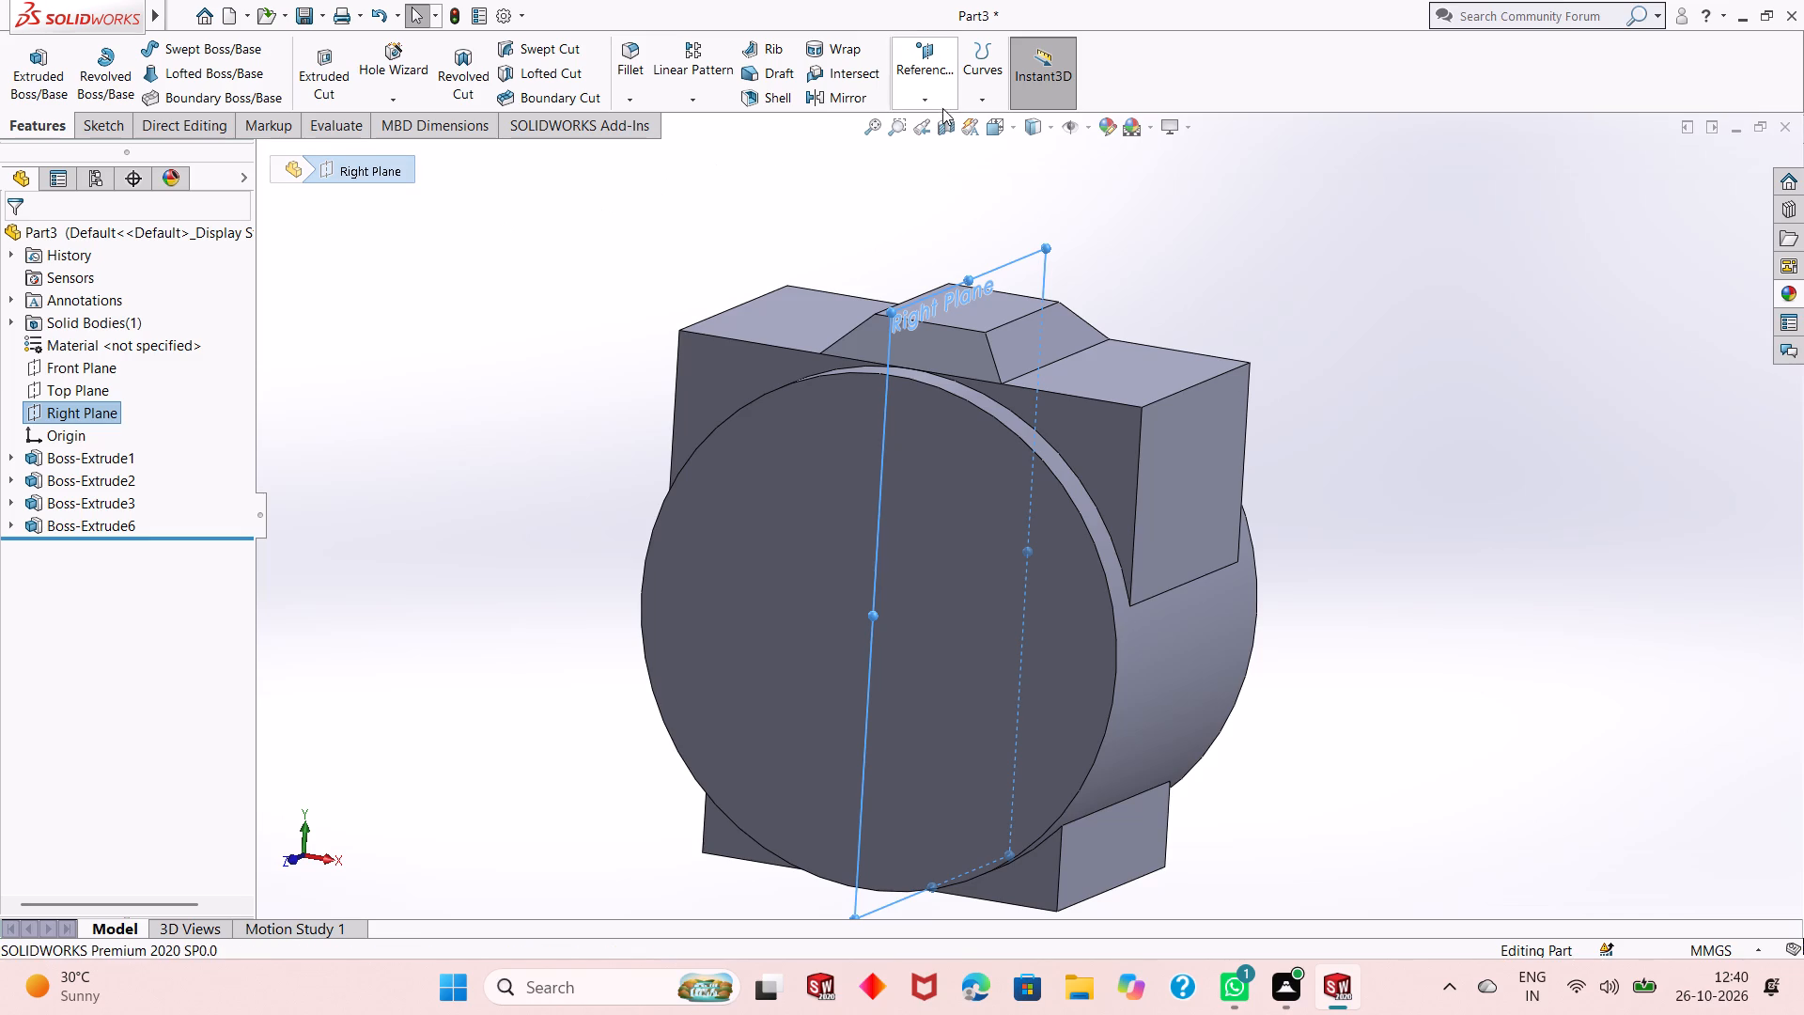
click(936, 84)
click(930, 109)
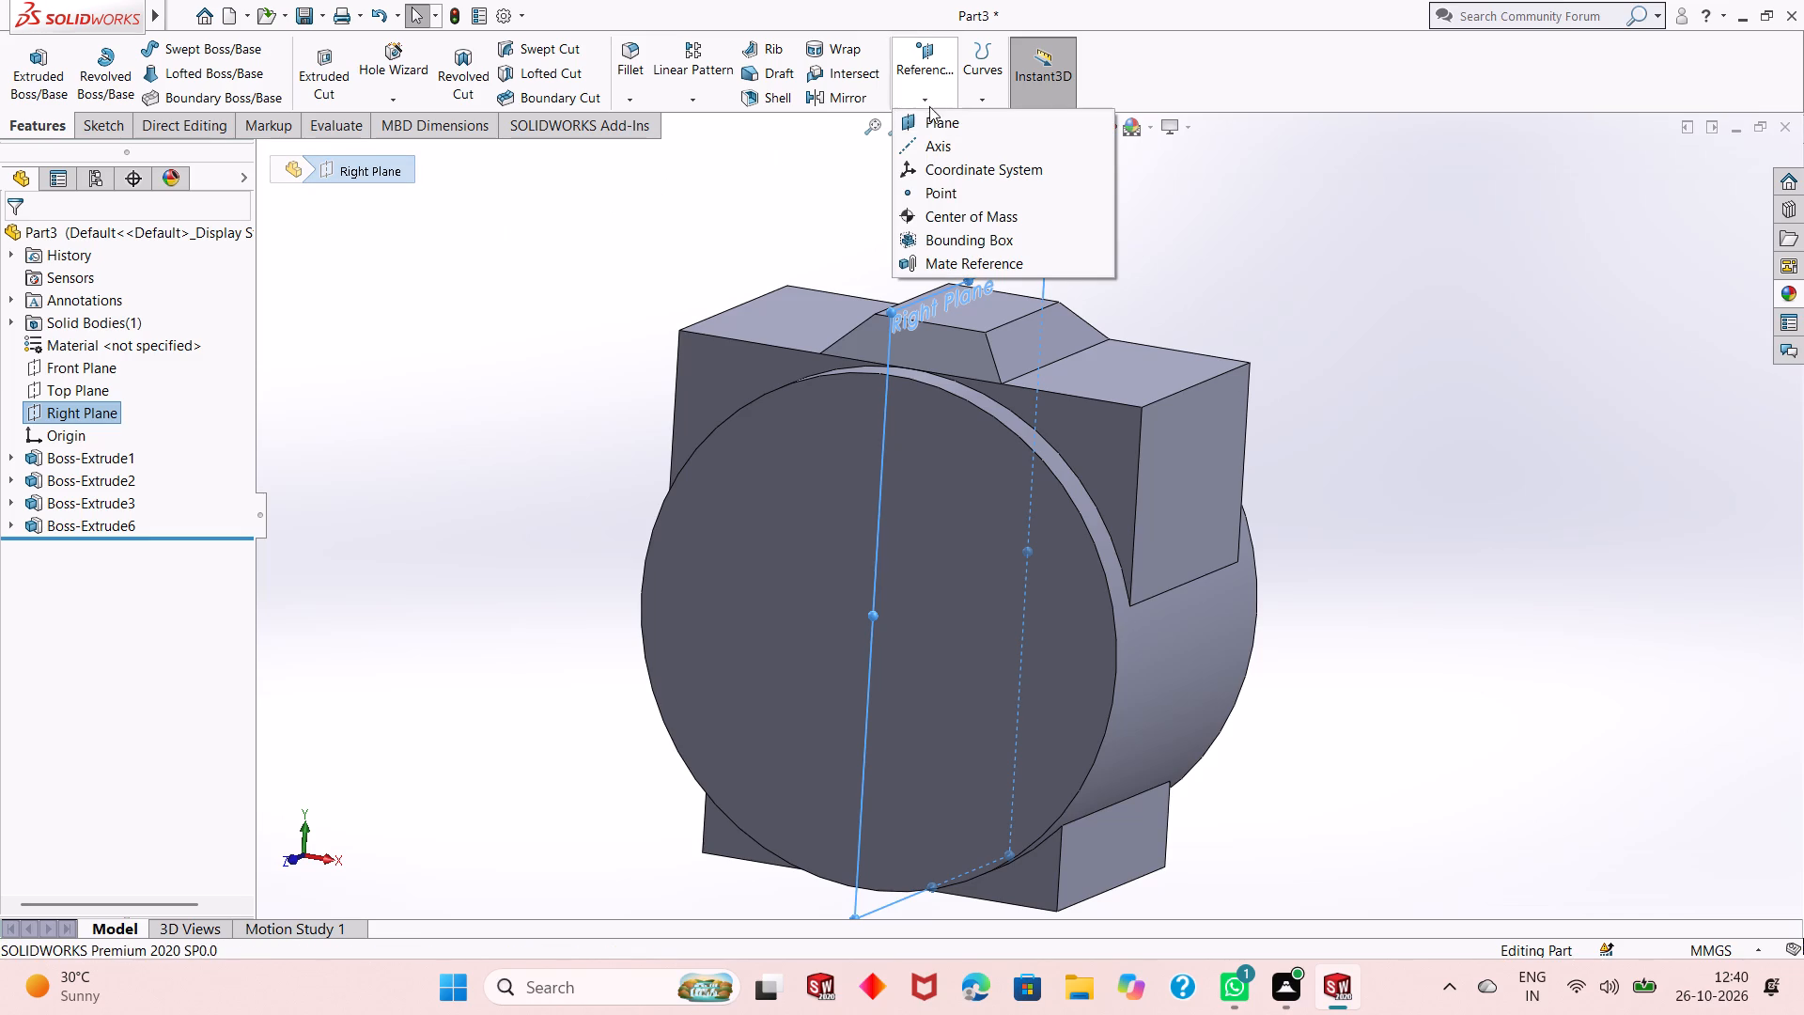
click(956, 127)
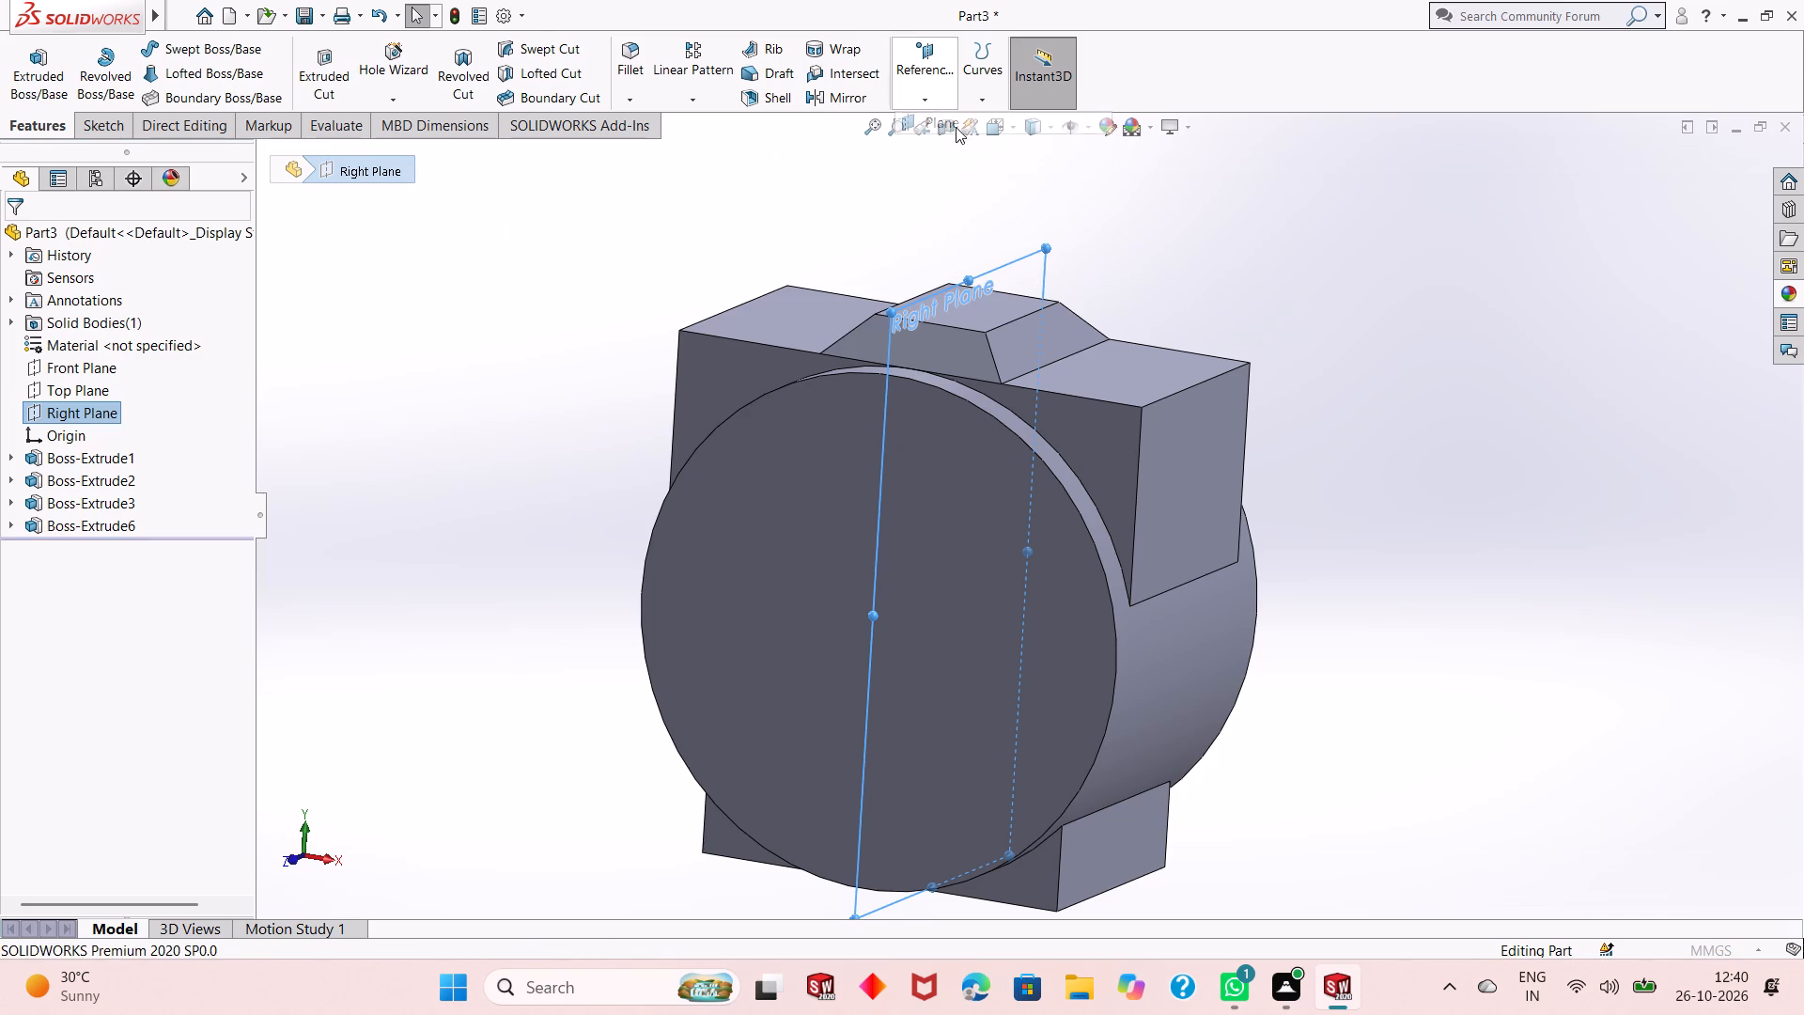
middle_drag(504, 539, 516, 523)
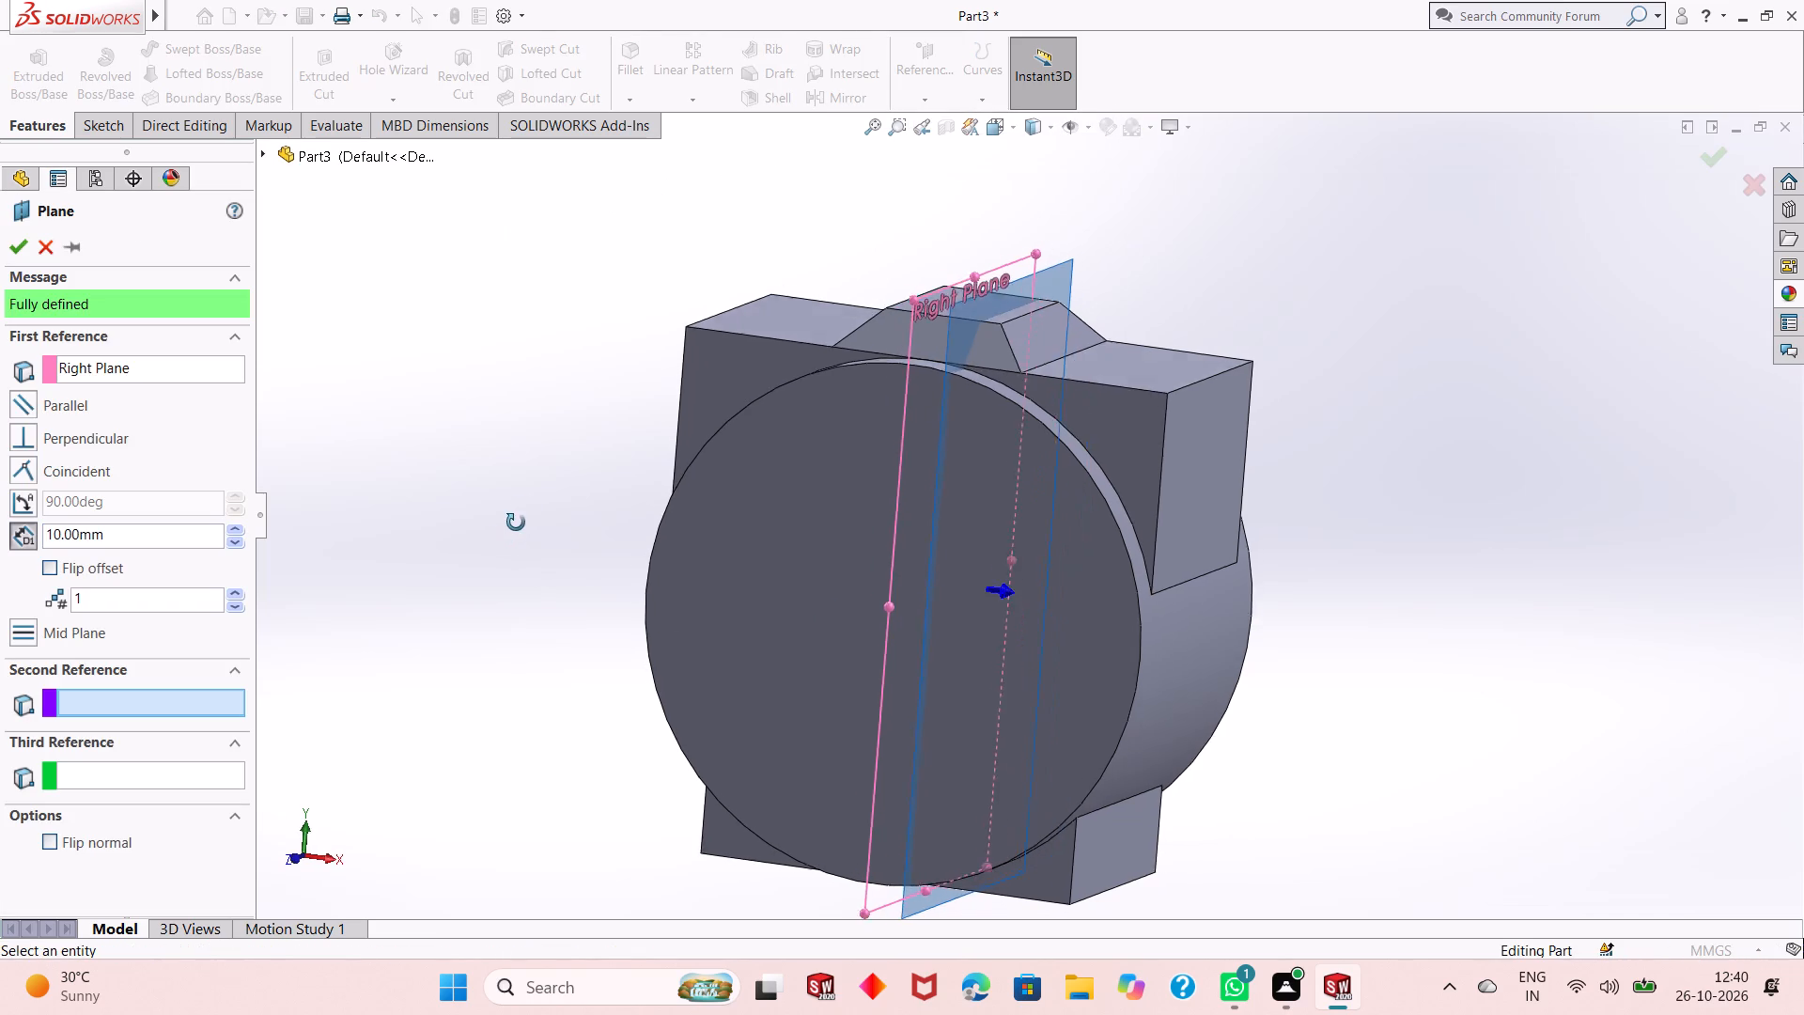
middle_drag(516, 523, 578, 581)
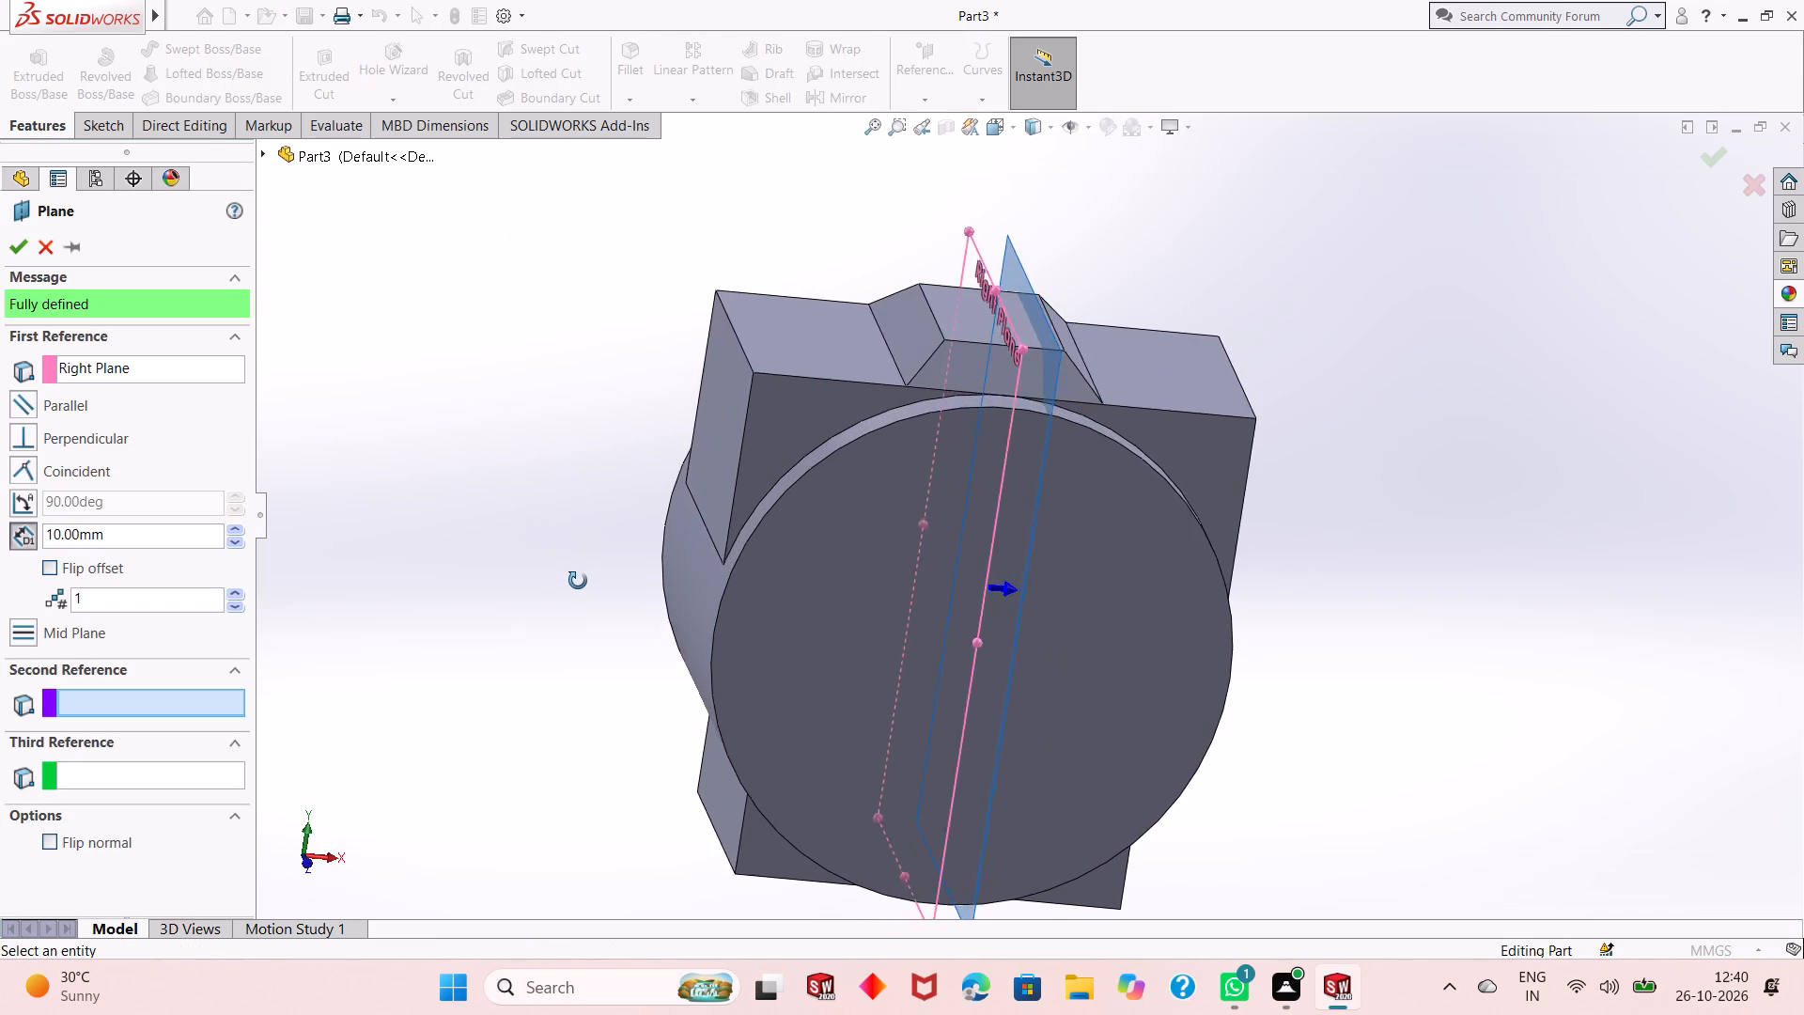
middle_drag(578, 581, 542, 617)
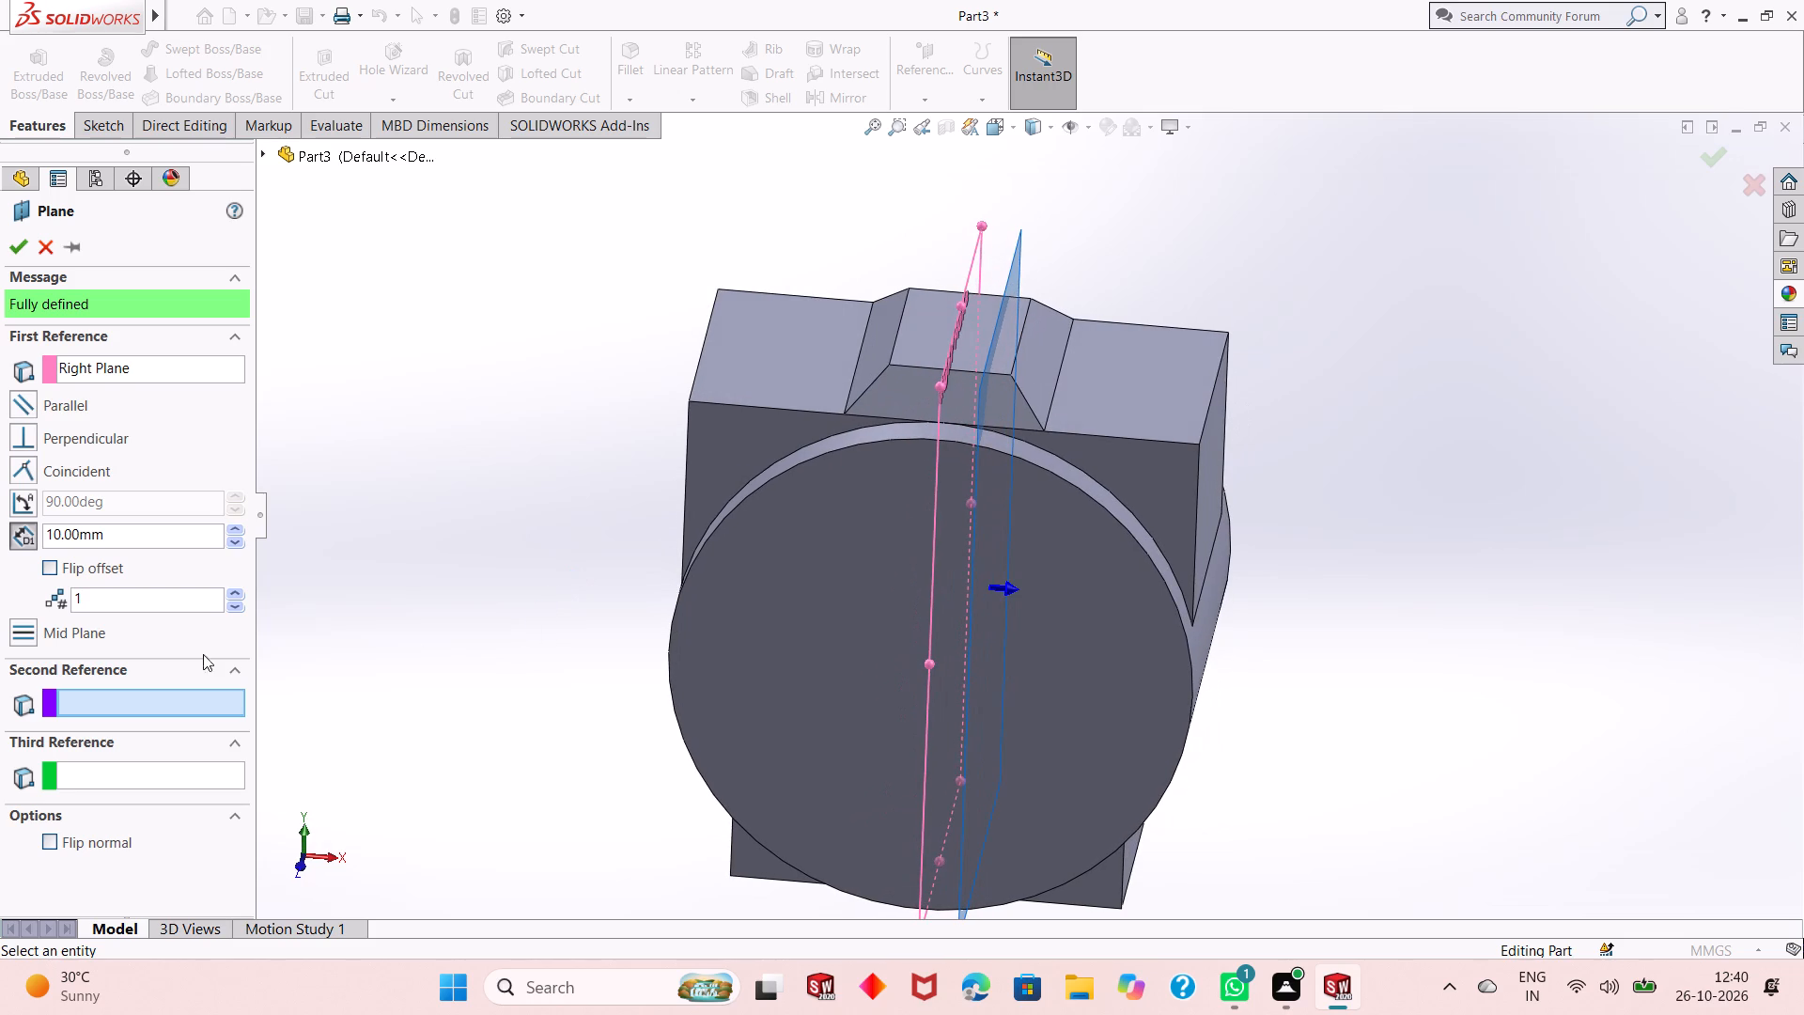
double_click(109, 538)
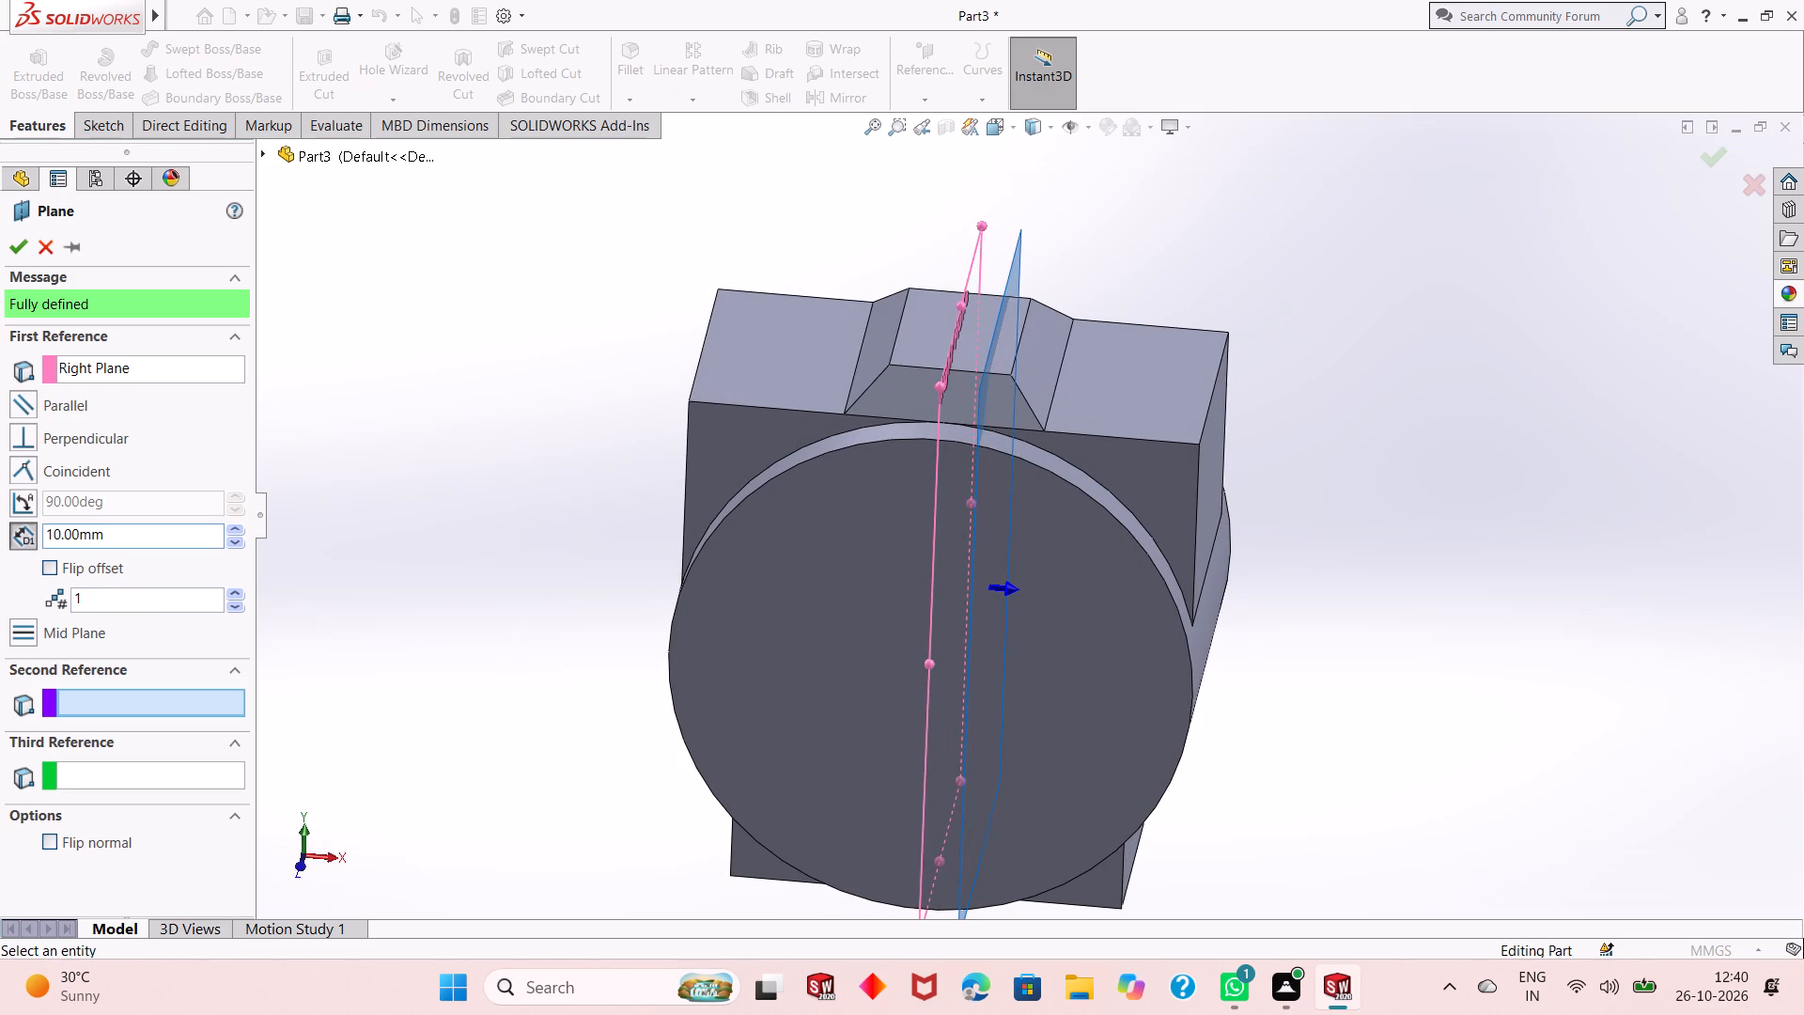
click(99, 544)
double_click(108, 536)
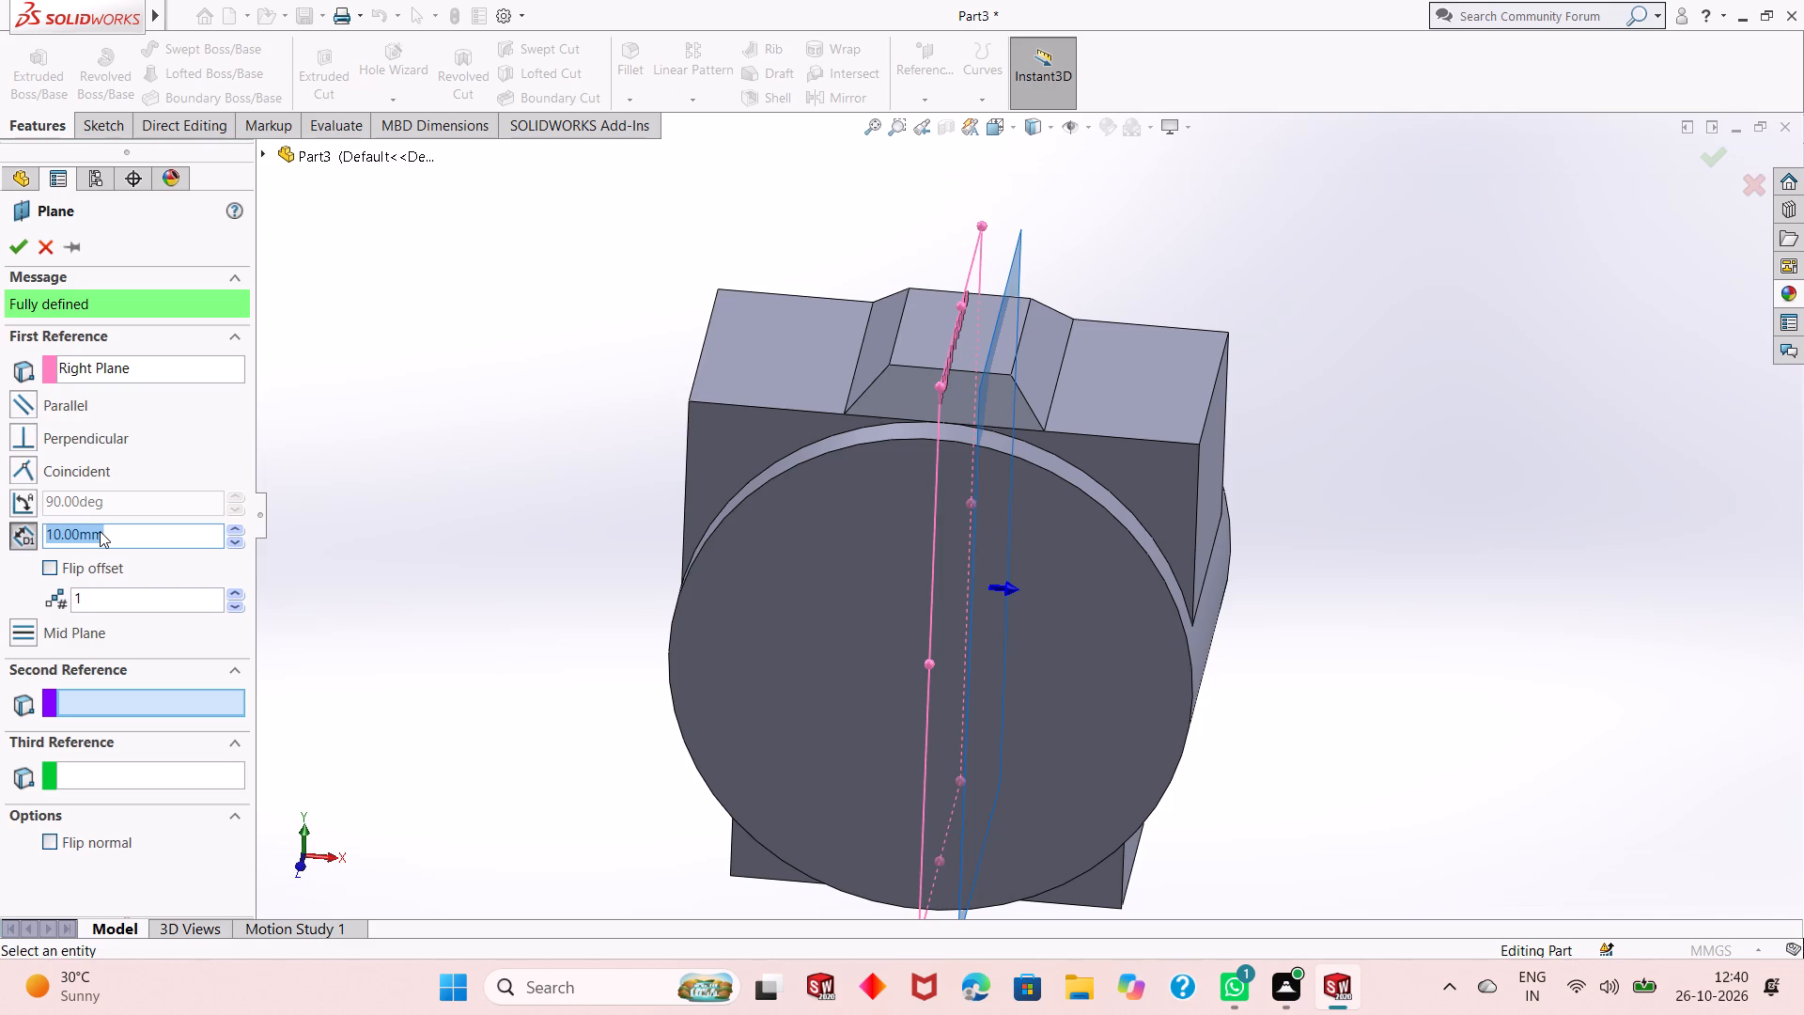
text(181/2)
key(Return)
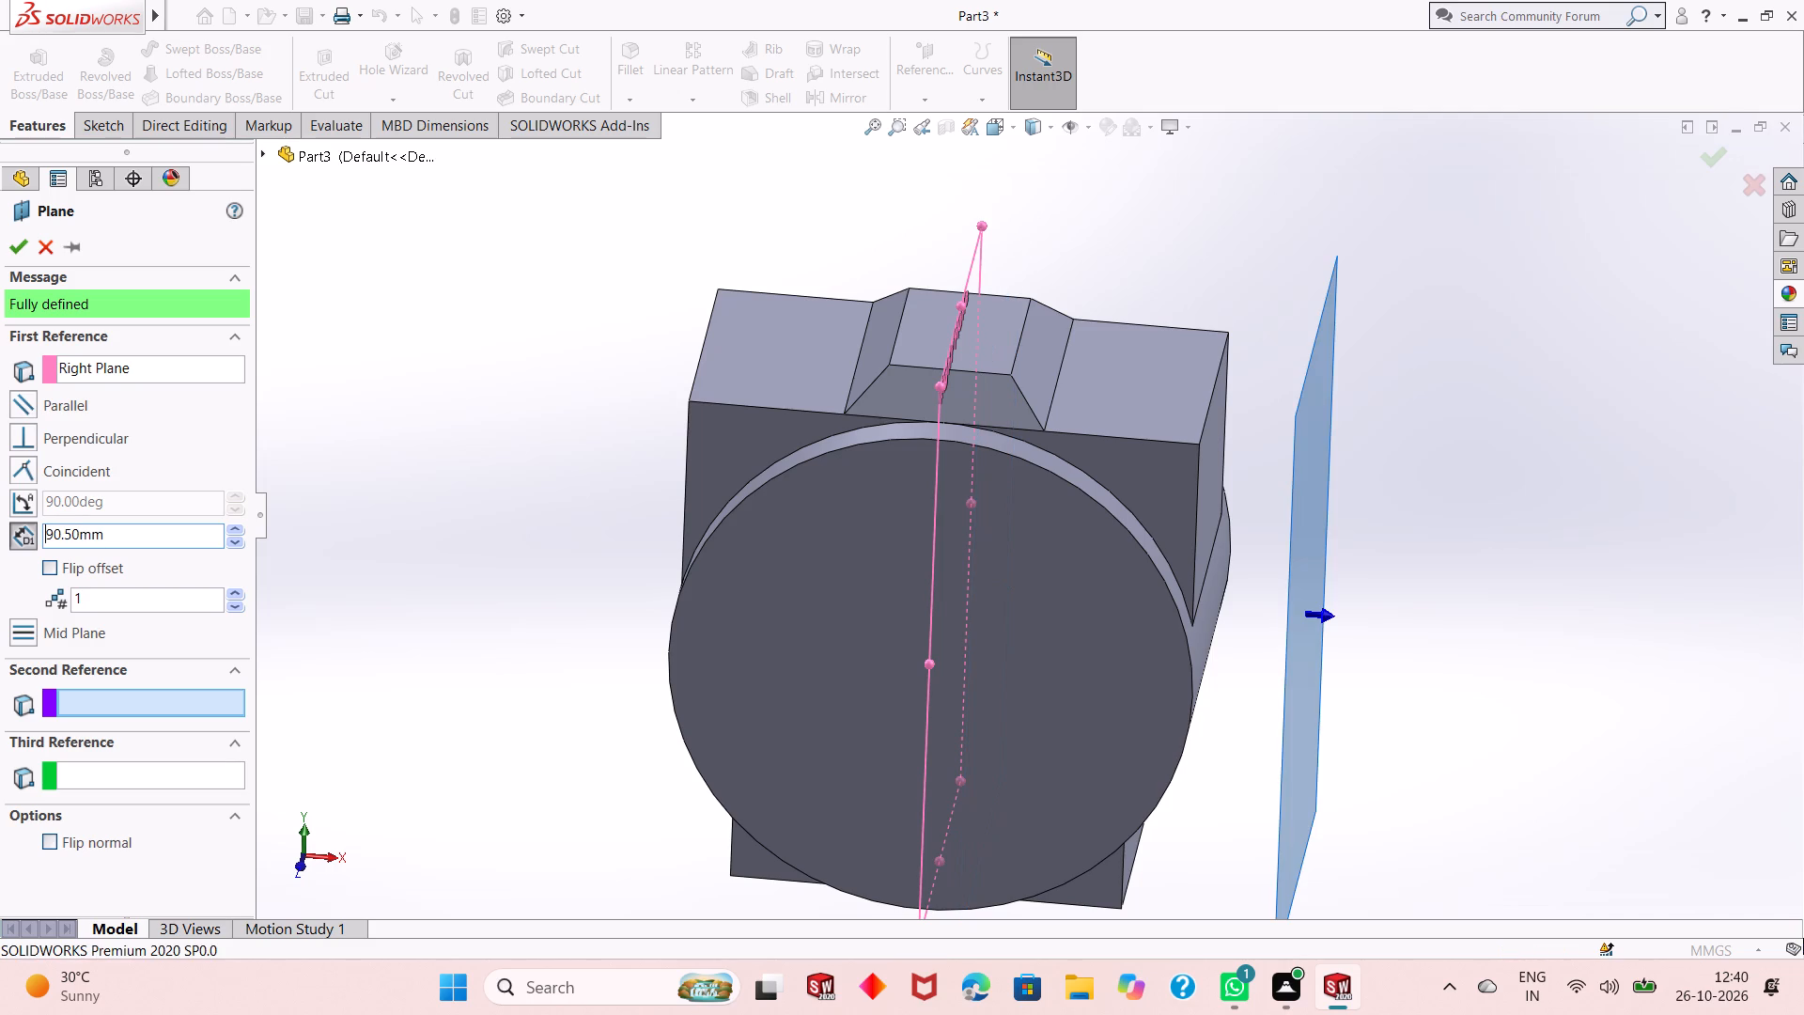
click(21, 244)
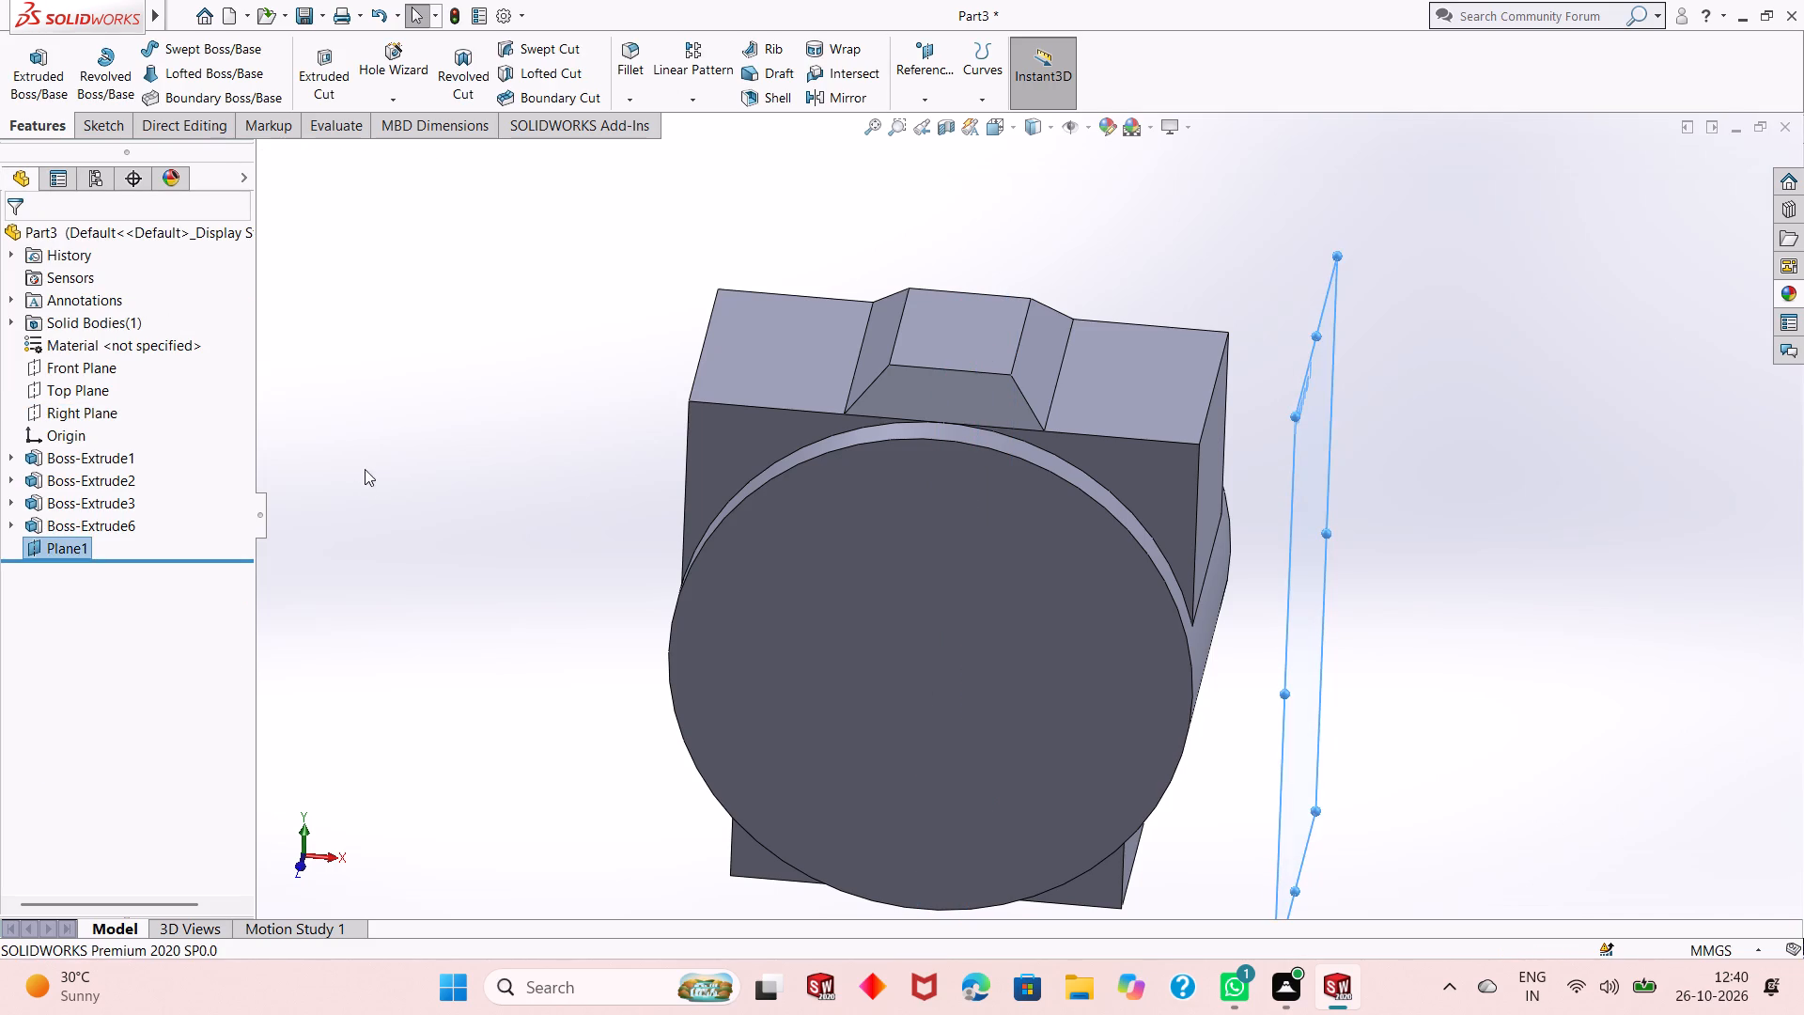
click(406, 500)
Start a sketch on the new offset plane and draw a circle of about 18.5 mm radius below the origin.
middle_drag(916, 526, 914, 494)
scroll(914, 494, up, 2)
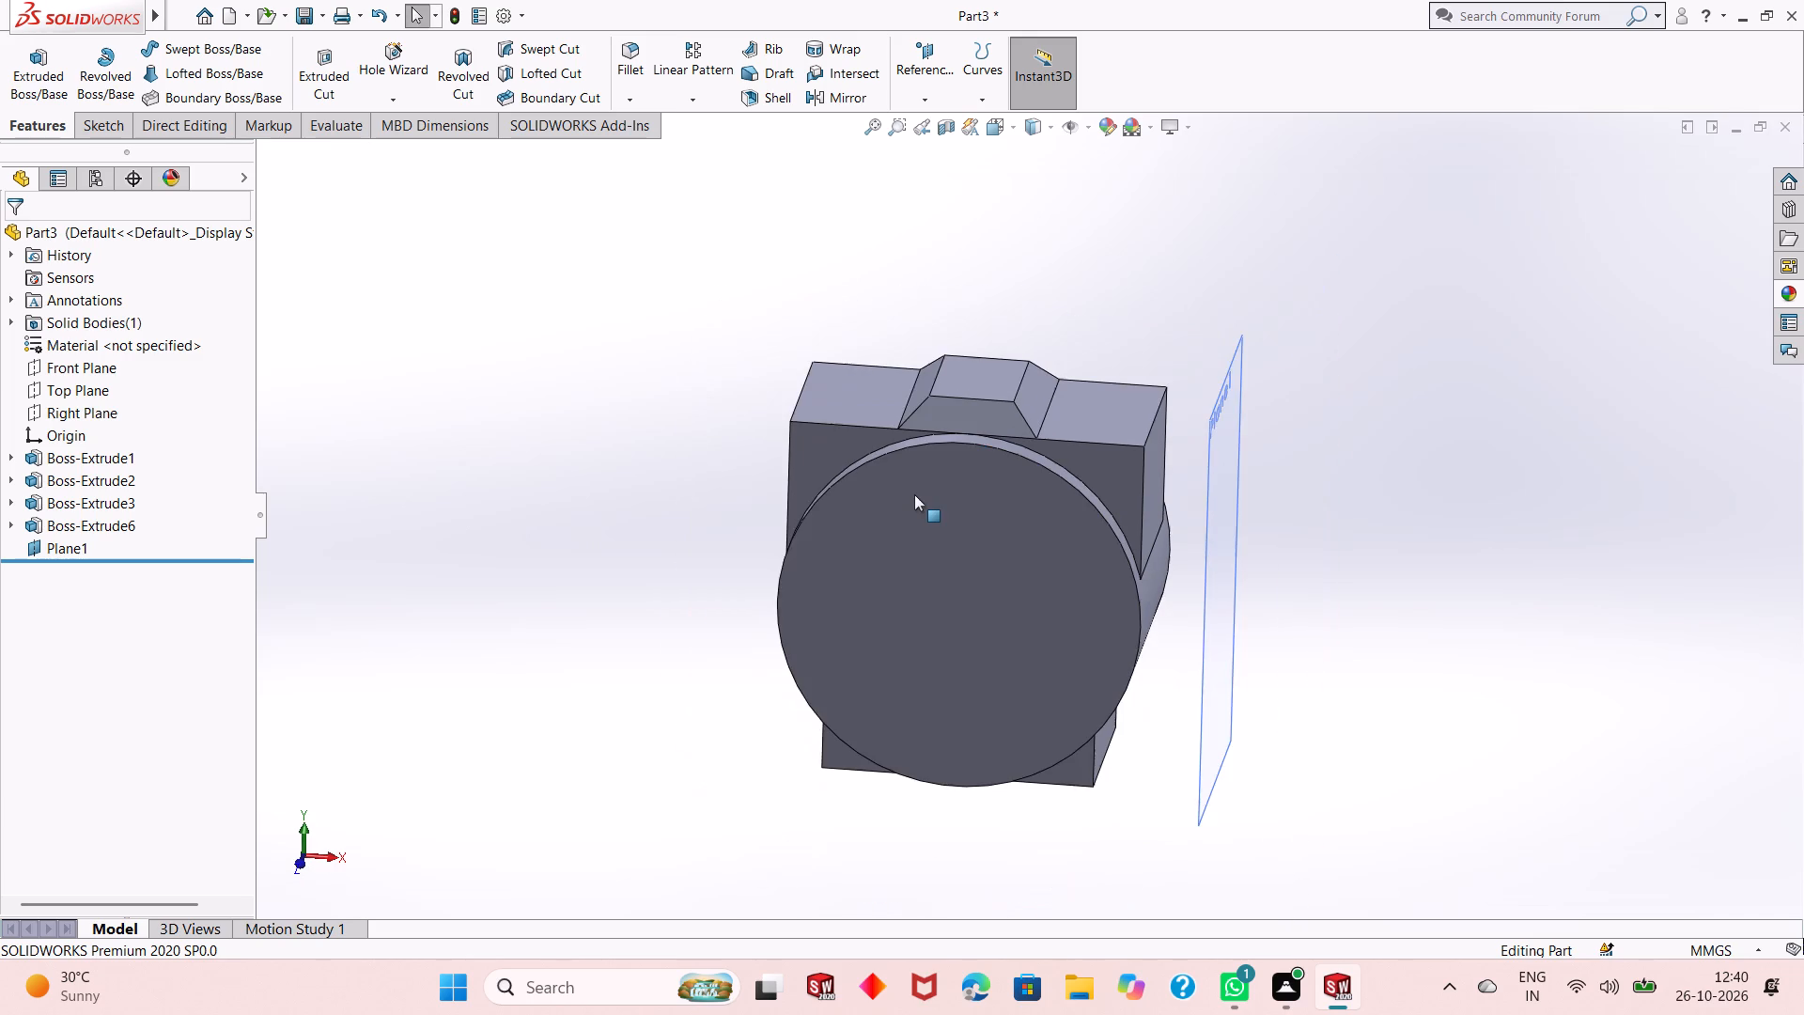
middle_drag(1159, 624, 1046, 492)
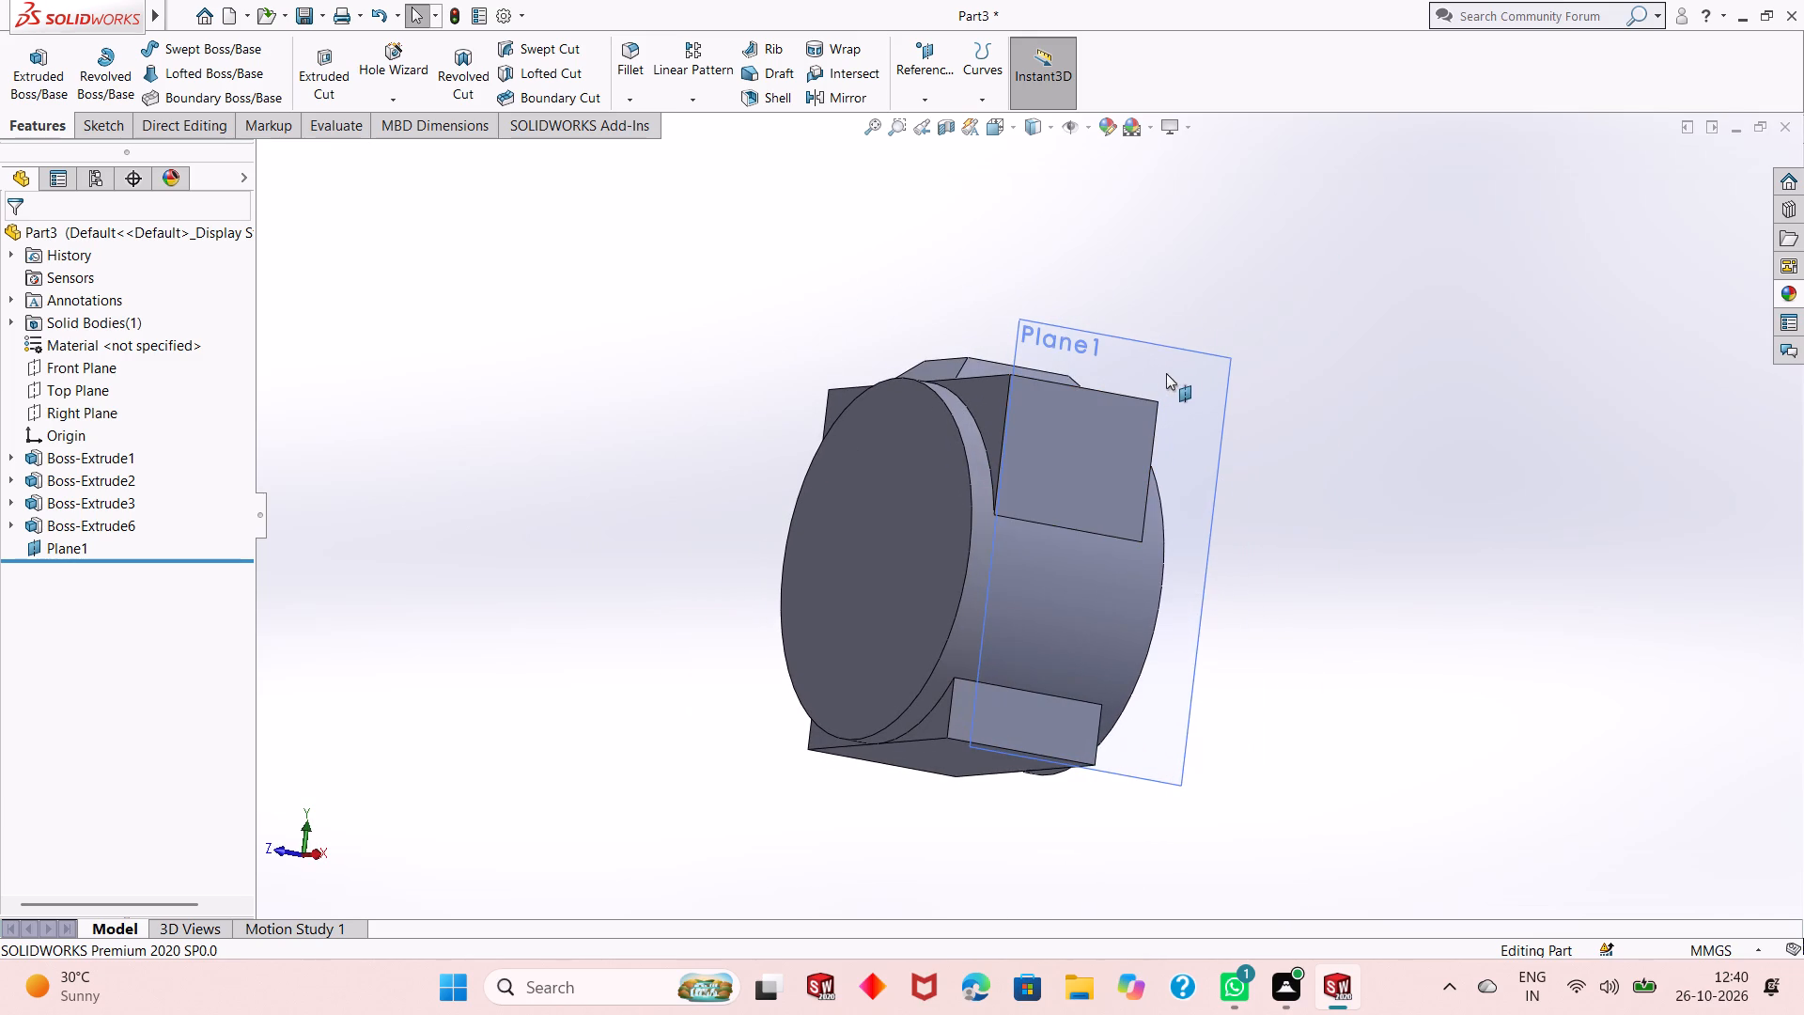
right_click(1177, 365)
click(1220, 337)
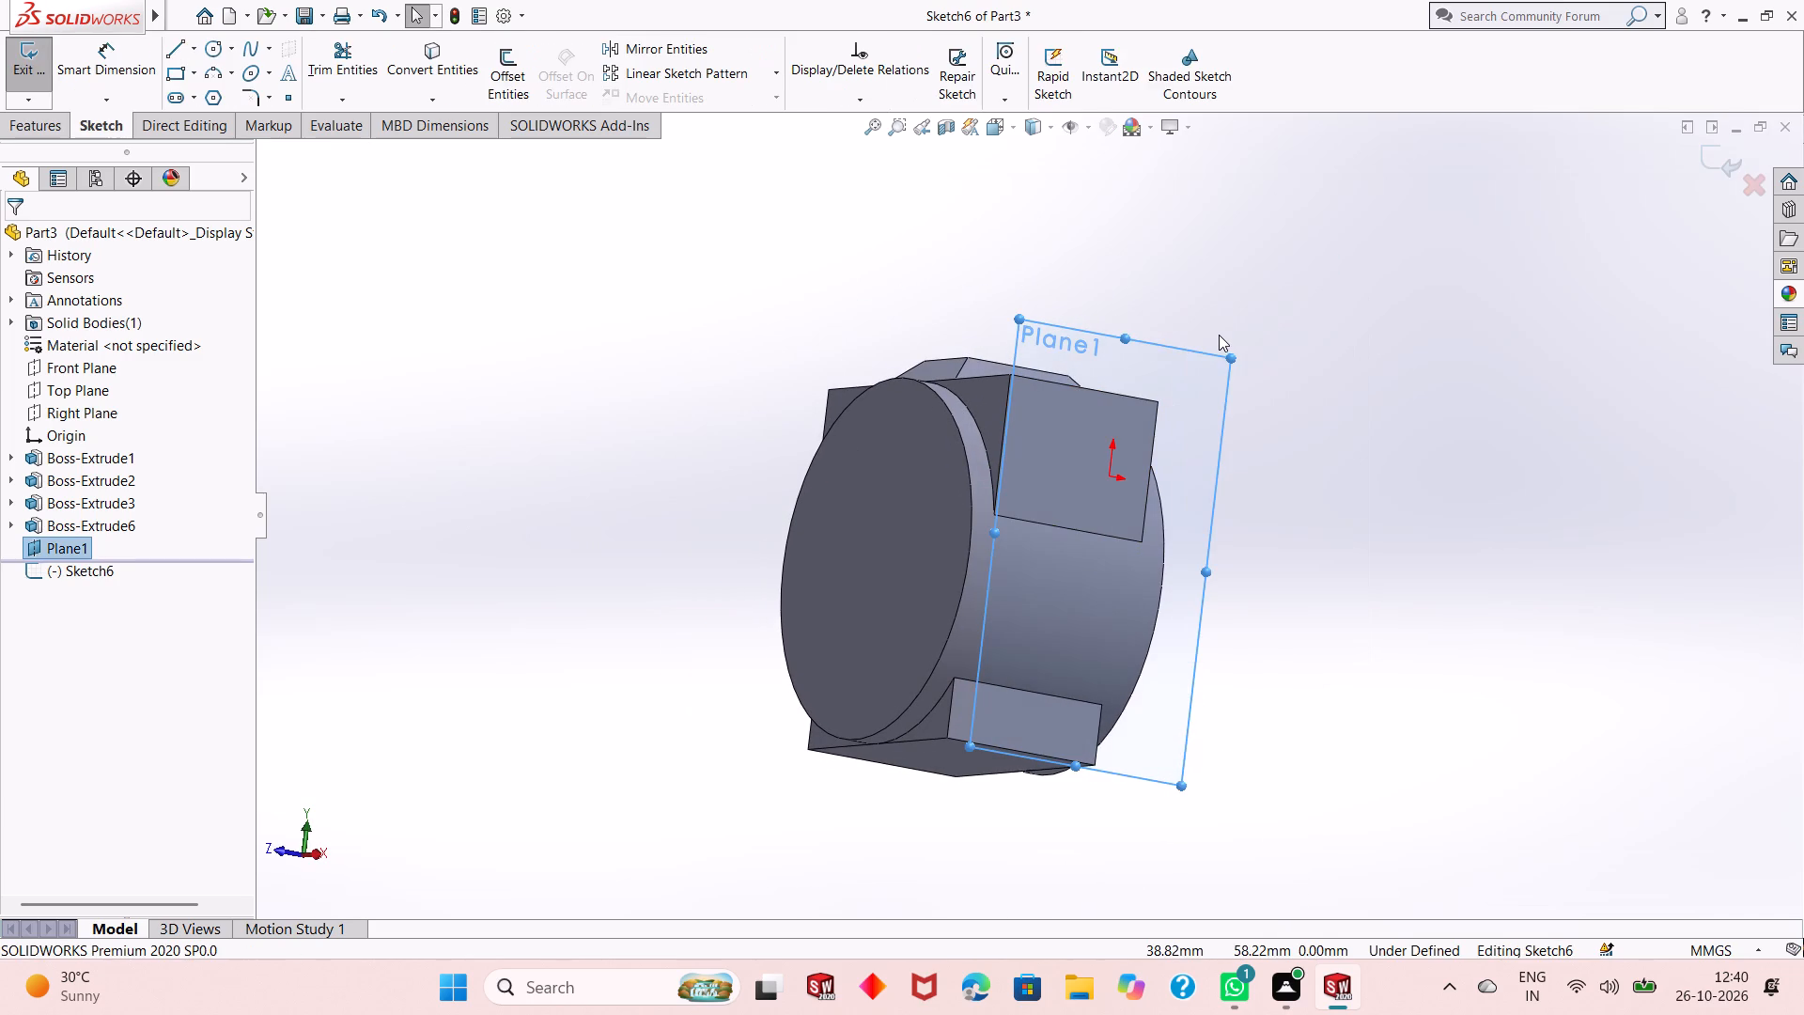
key(ctrl+8)
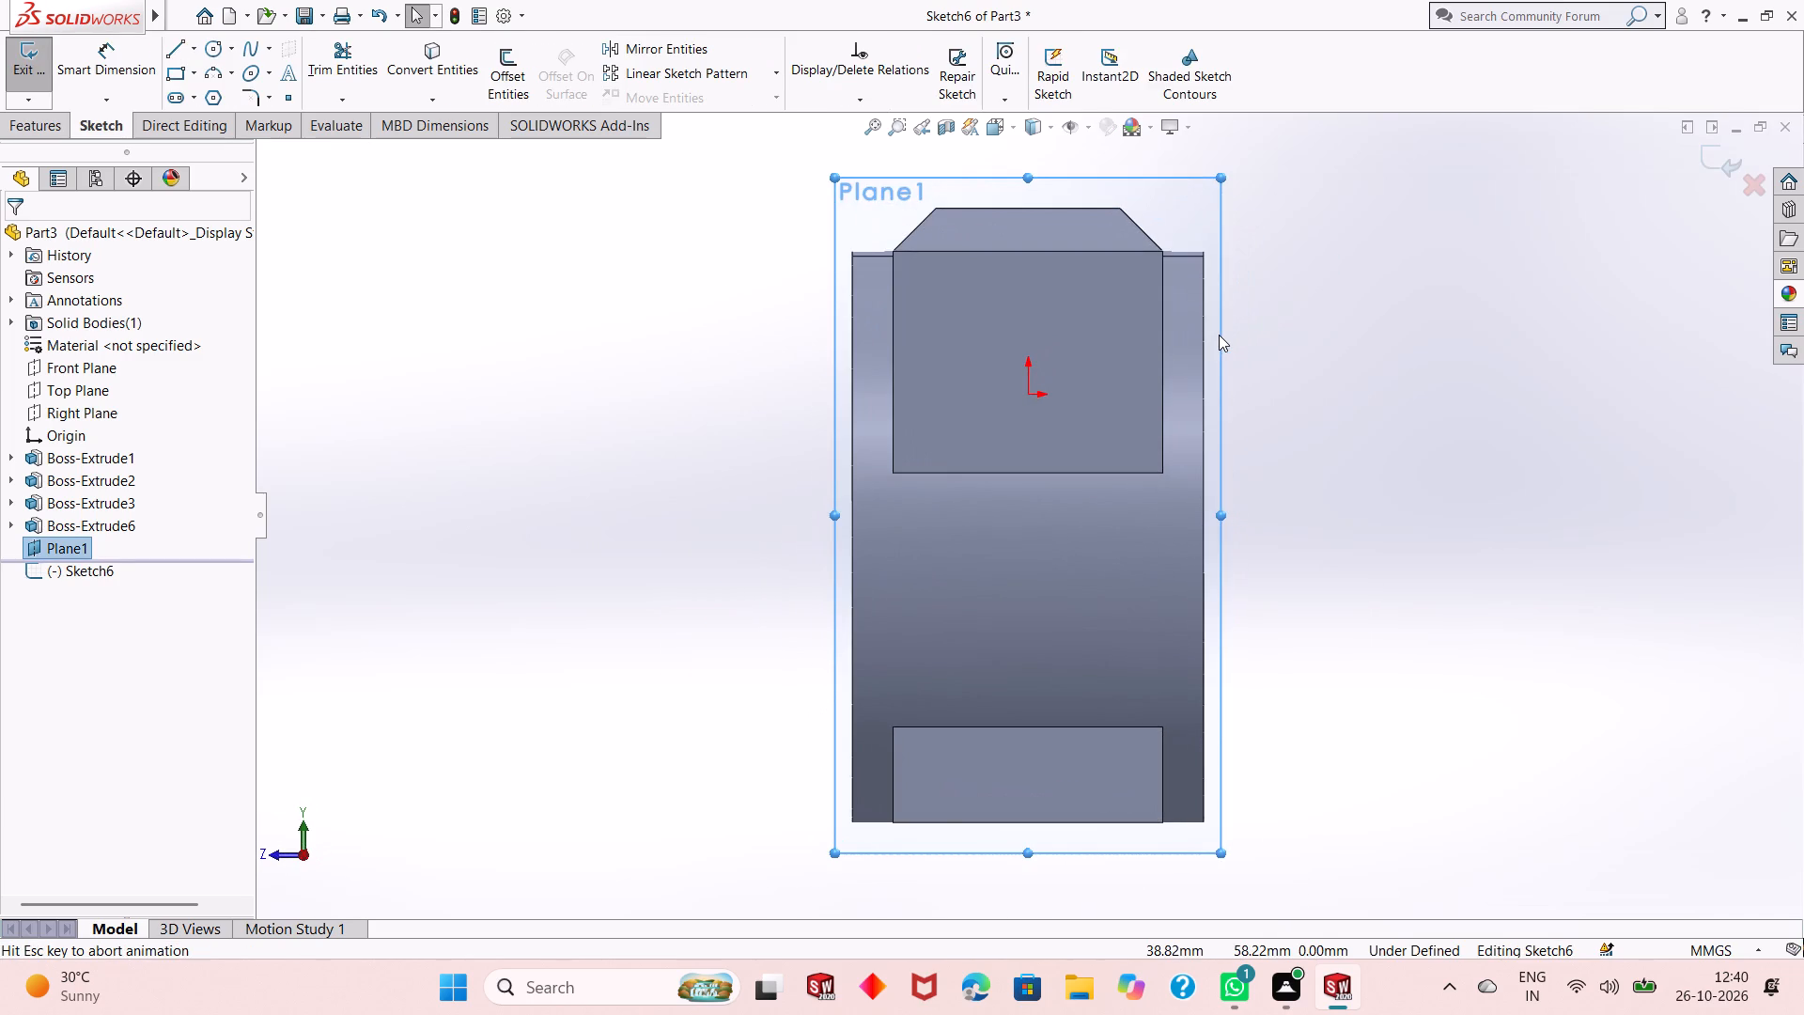
scroll(1218, 336, up, 1)
scroll(1206, 250, up, 1)
scroll(1198, 236, down, 2)
scroll(1400, 569, up, 1)
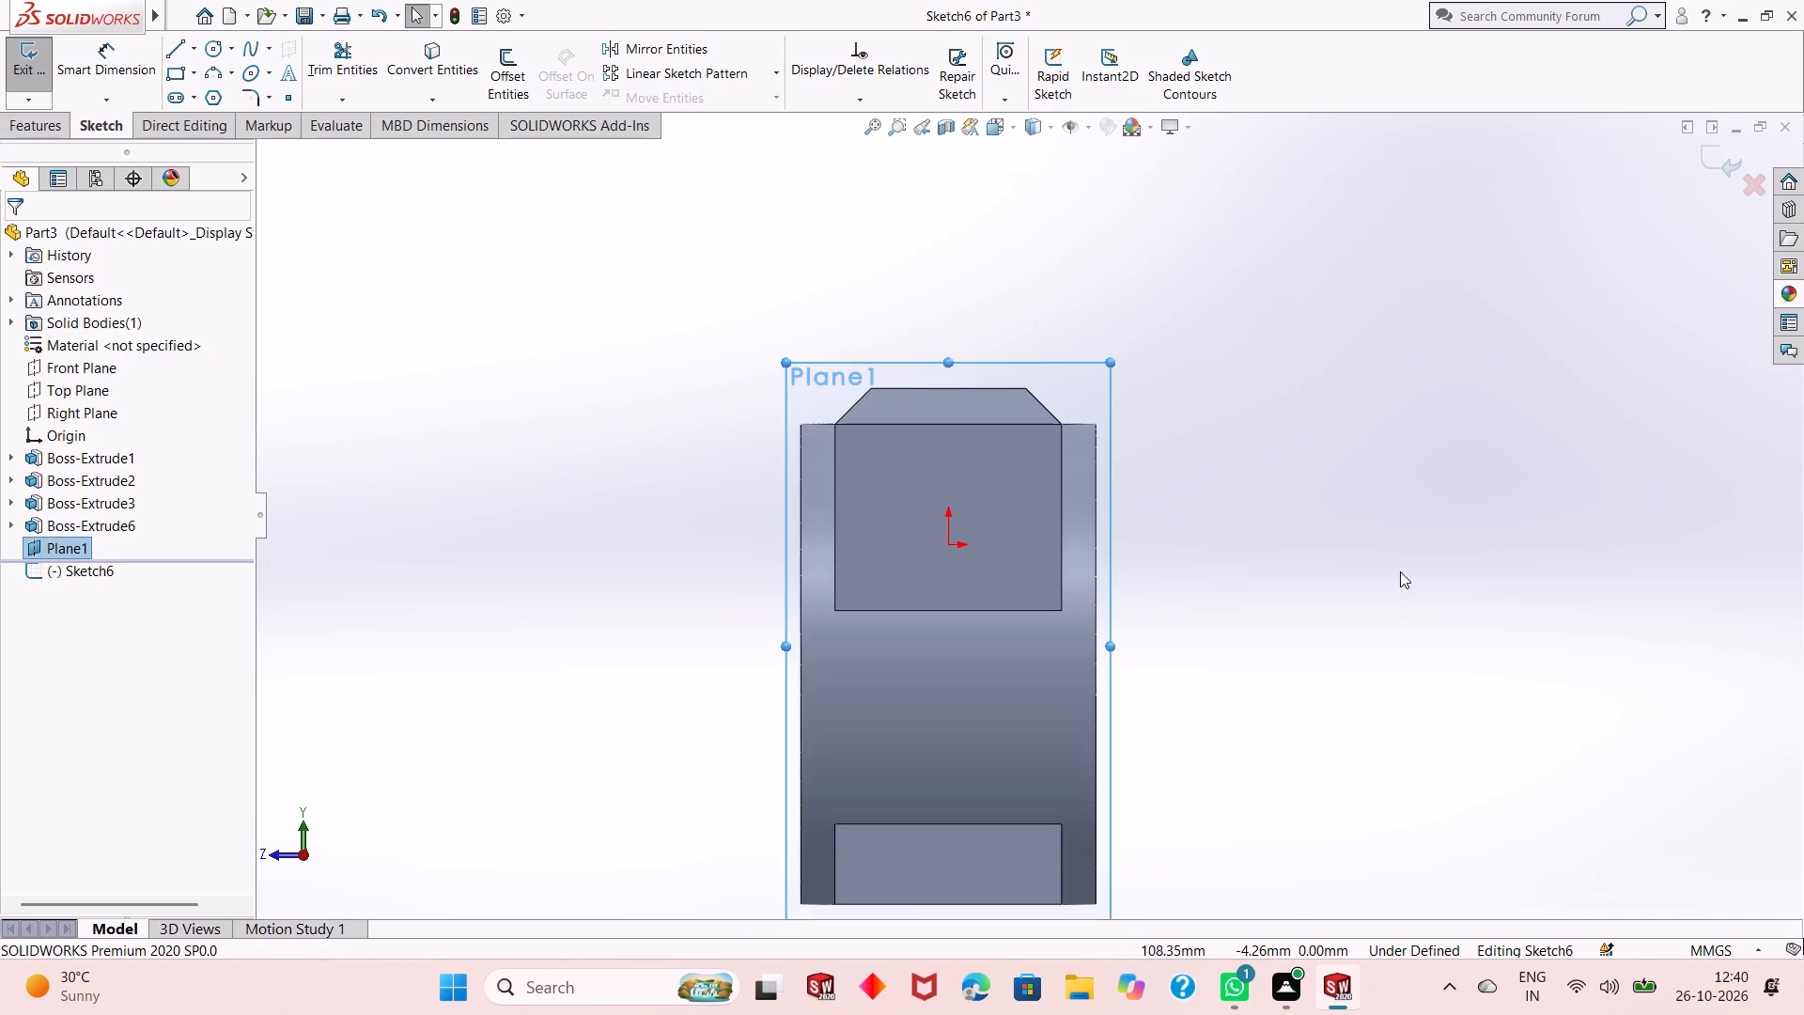
click(1400, 571)
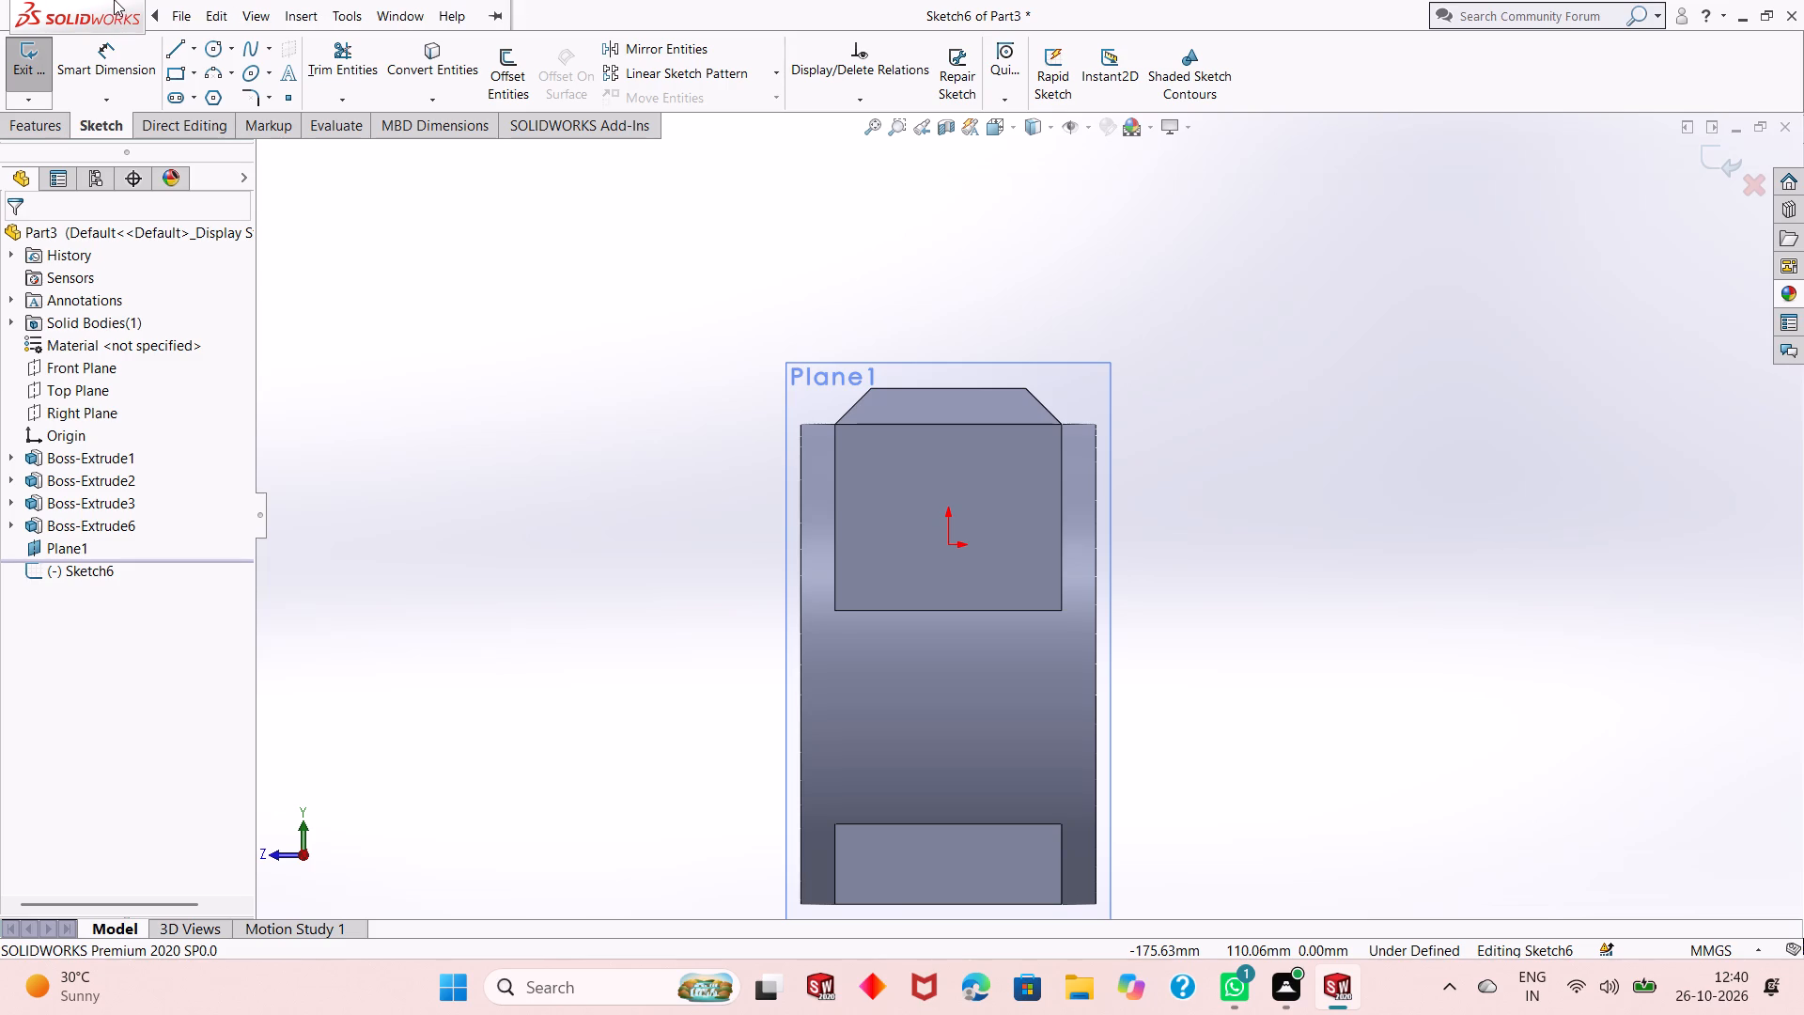
click(207, 45)
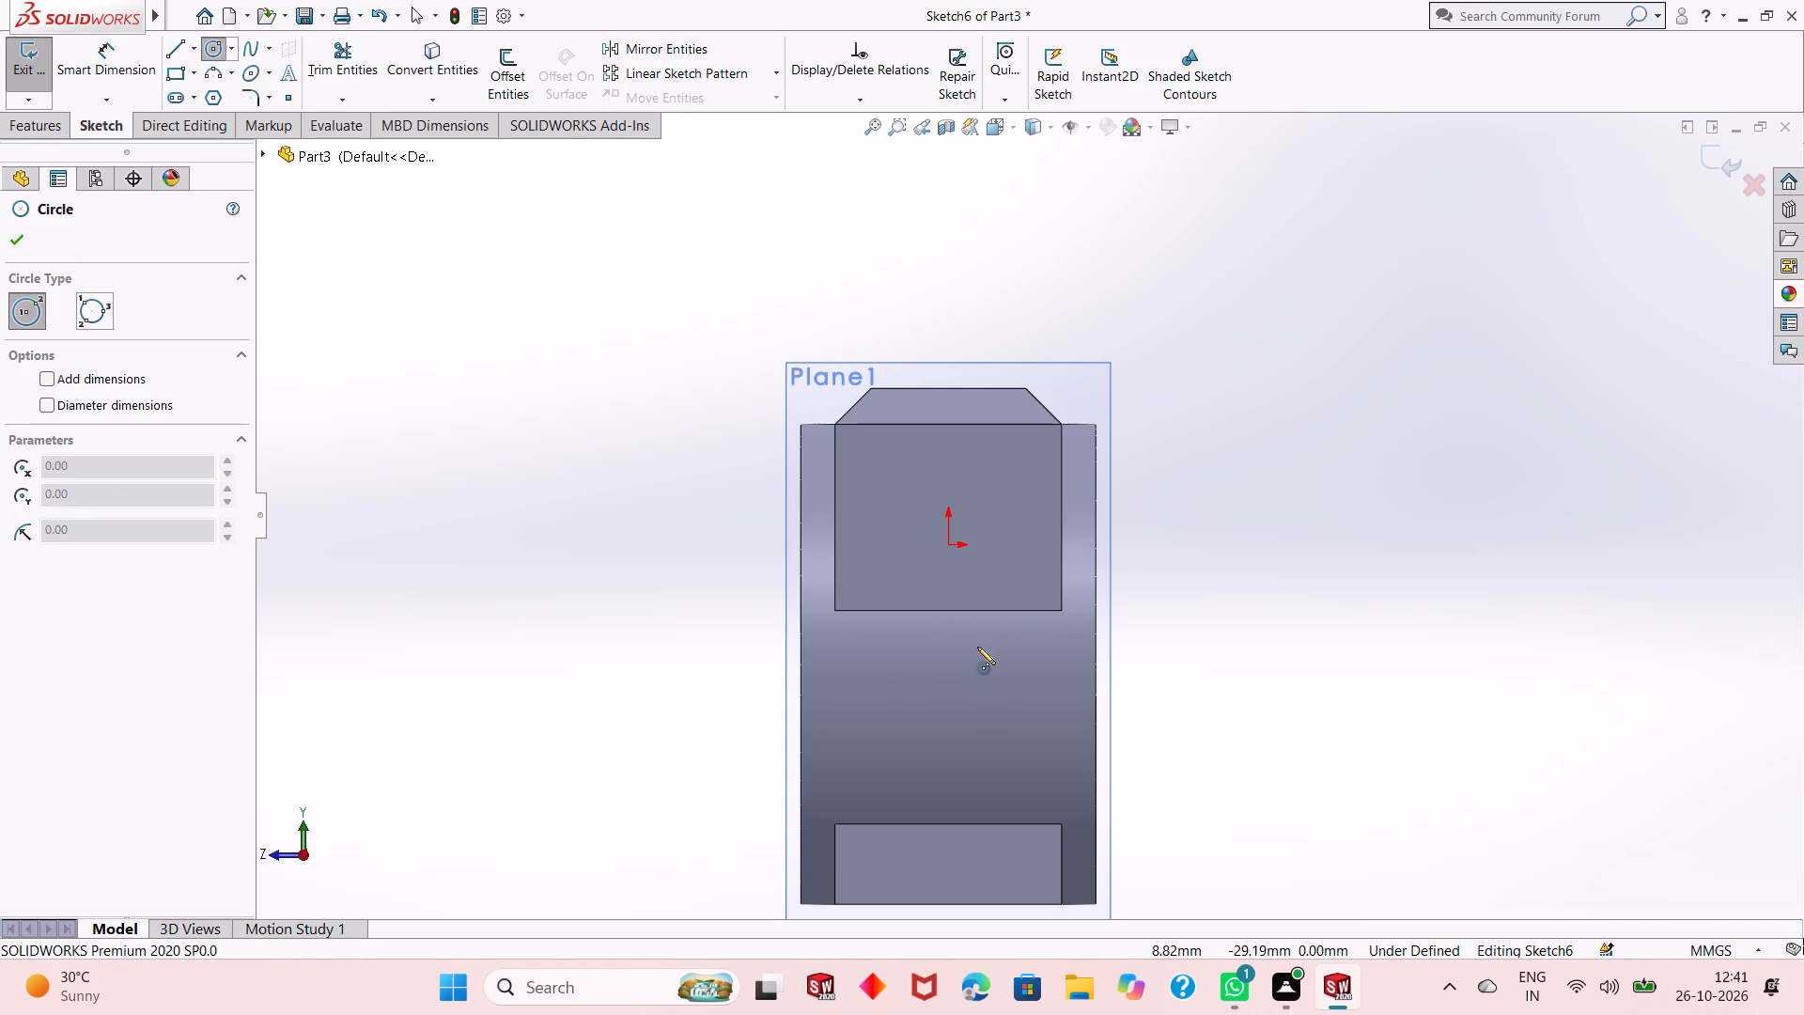
click(934, 651)
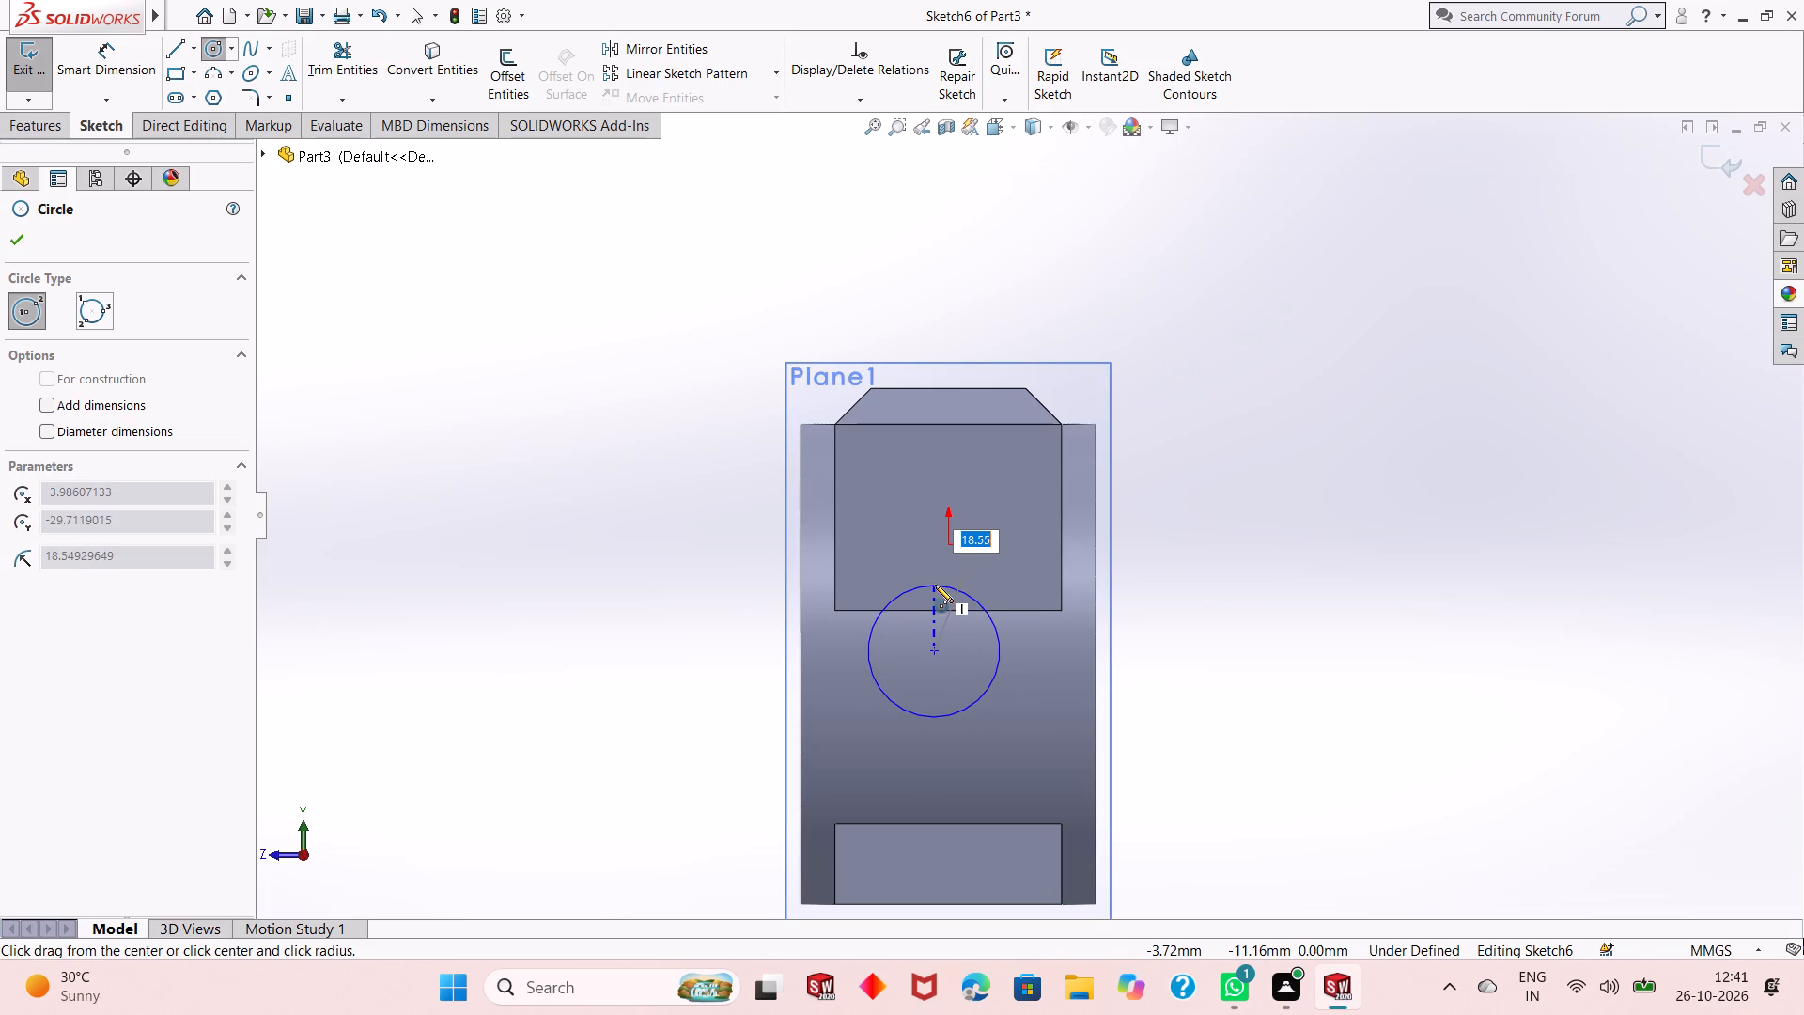
click(935, 585)
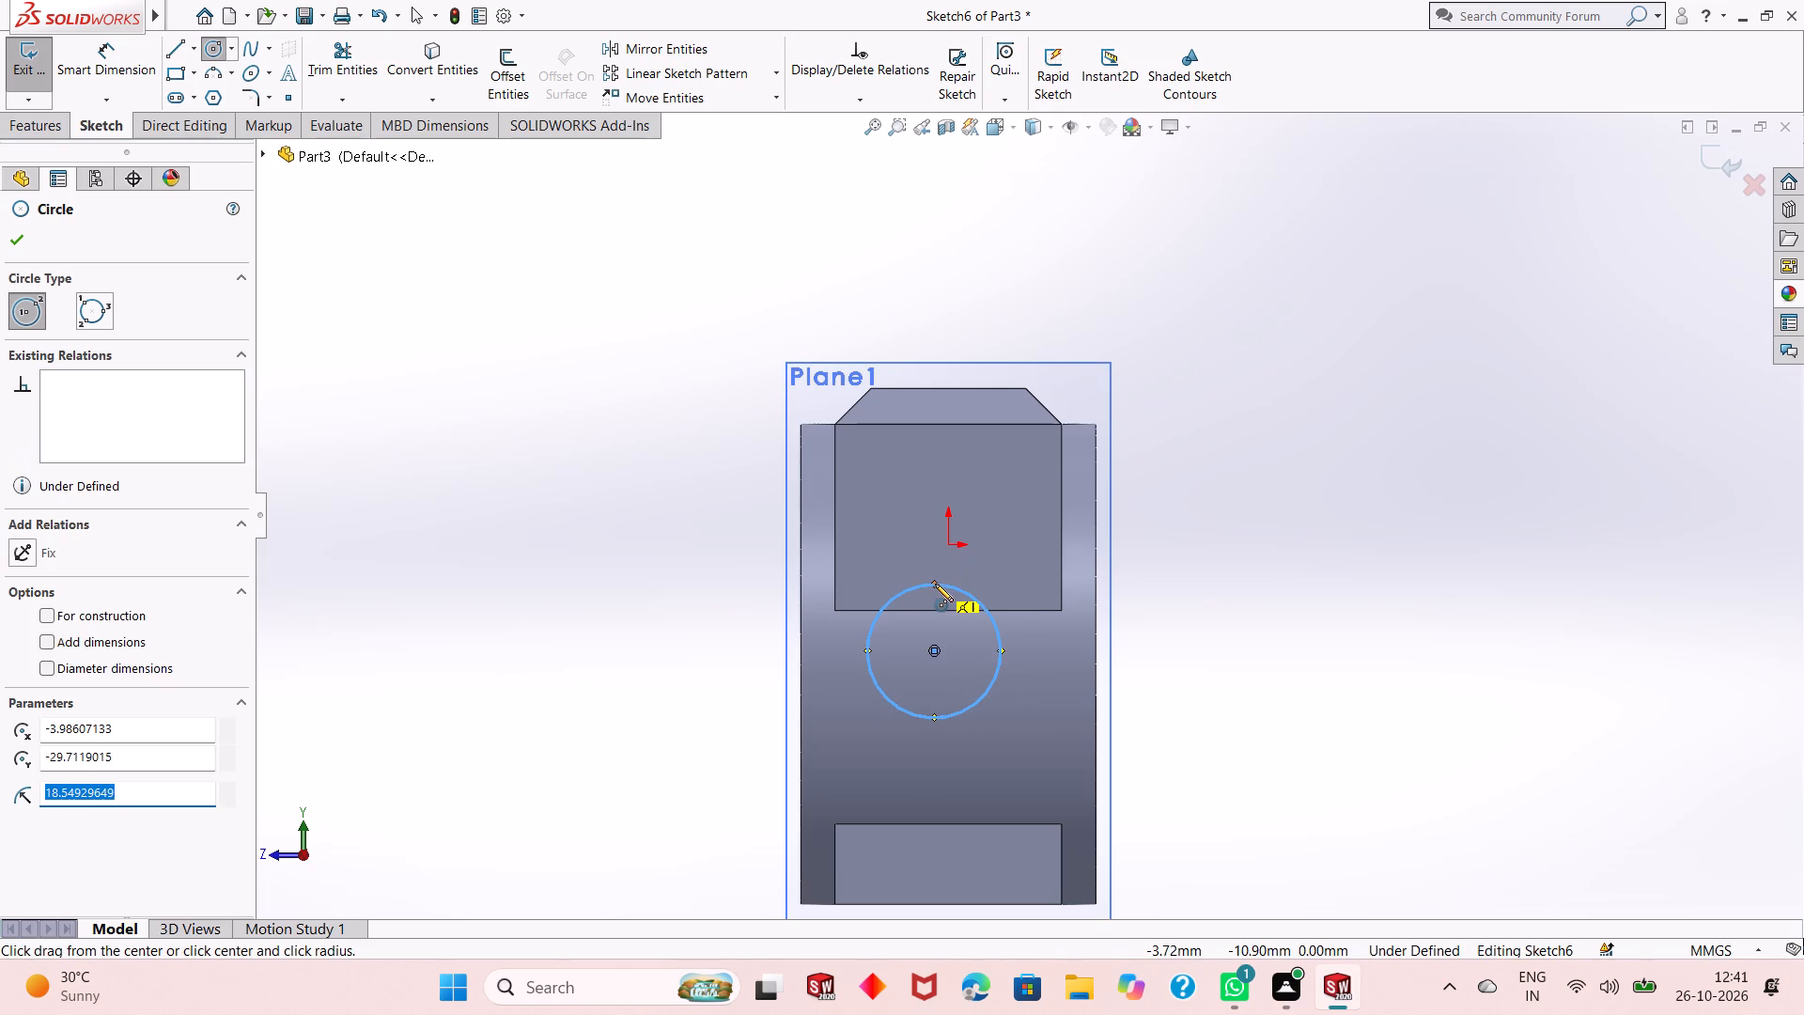
right_click(577, 609)
click(593, 616)
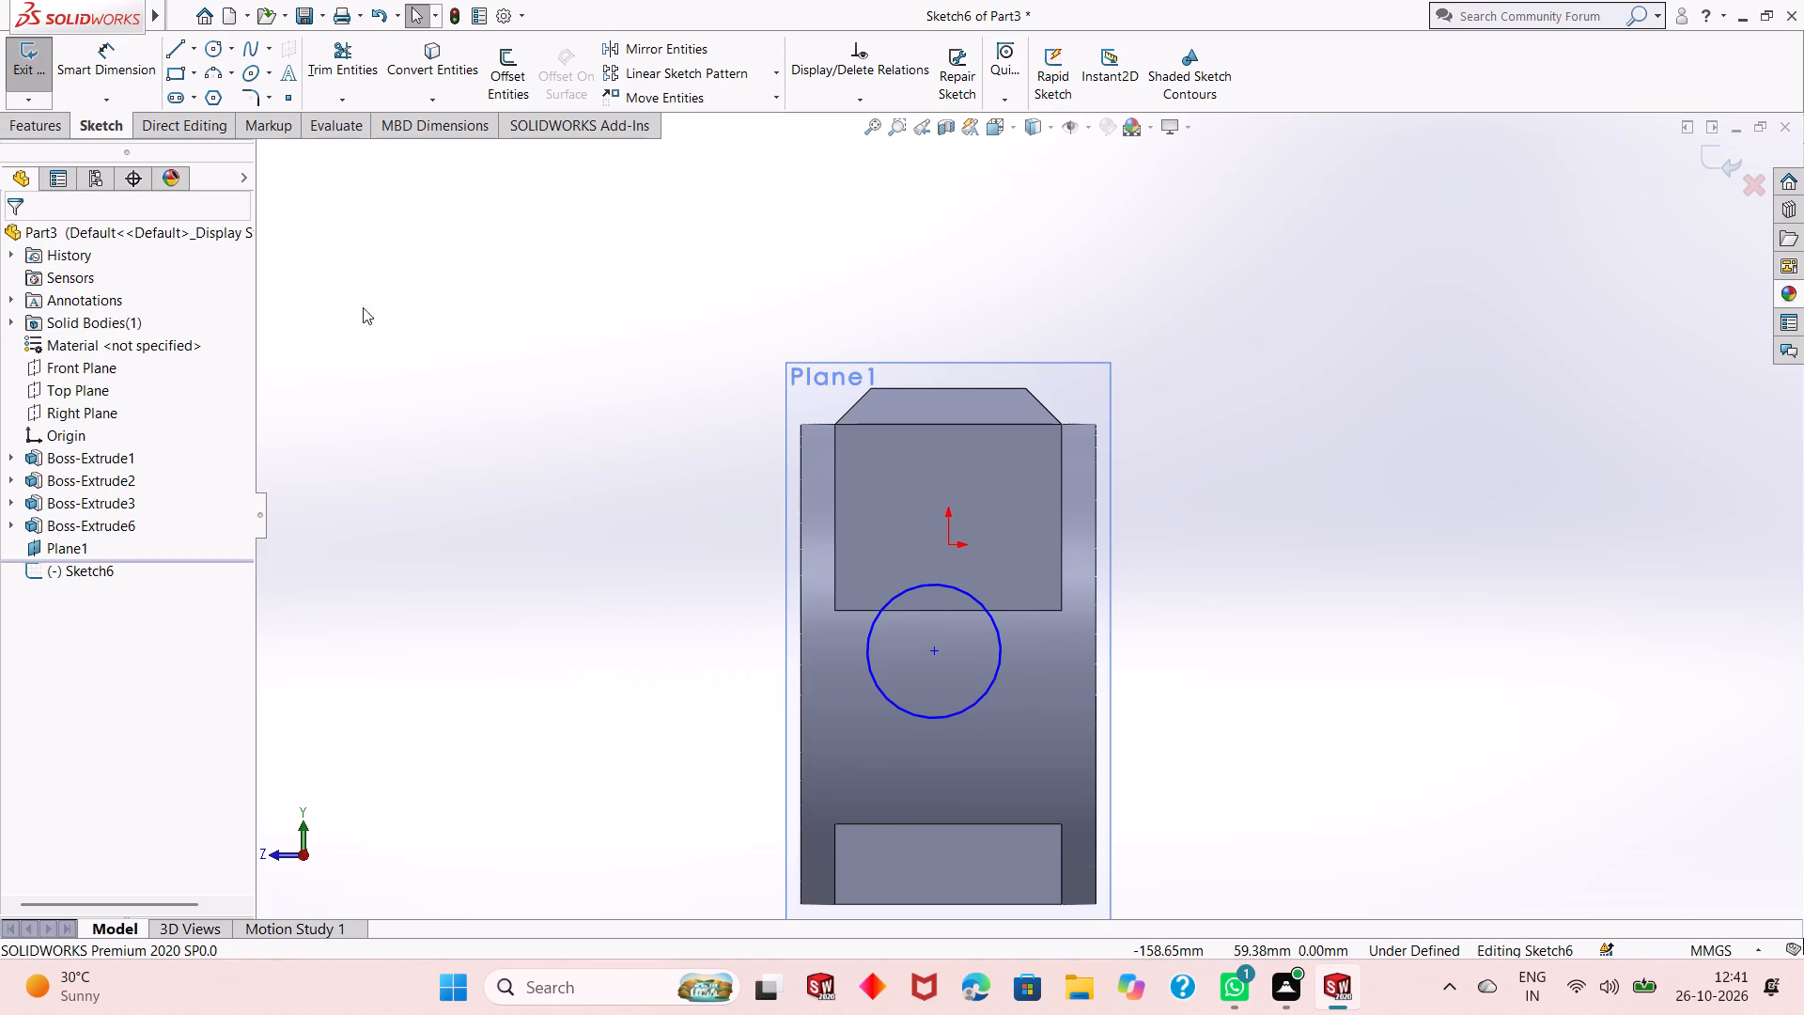
Dimension the circle's diameter and set it to 50 mm.
click(94, 54)
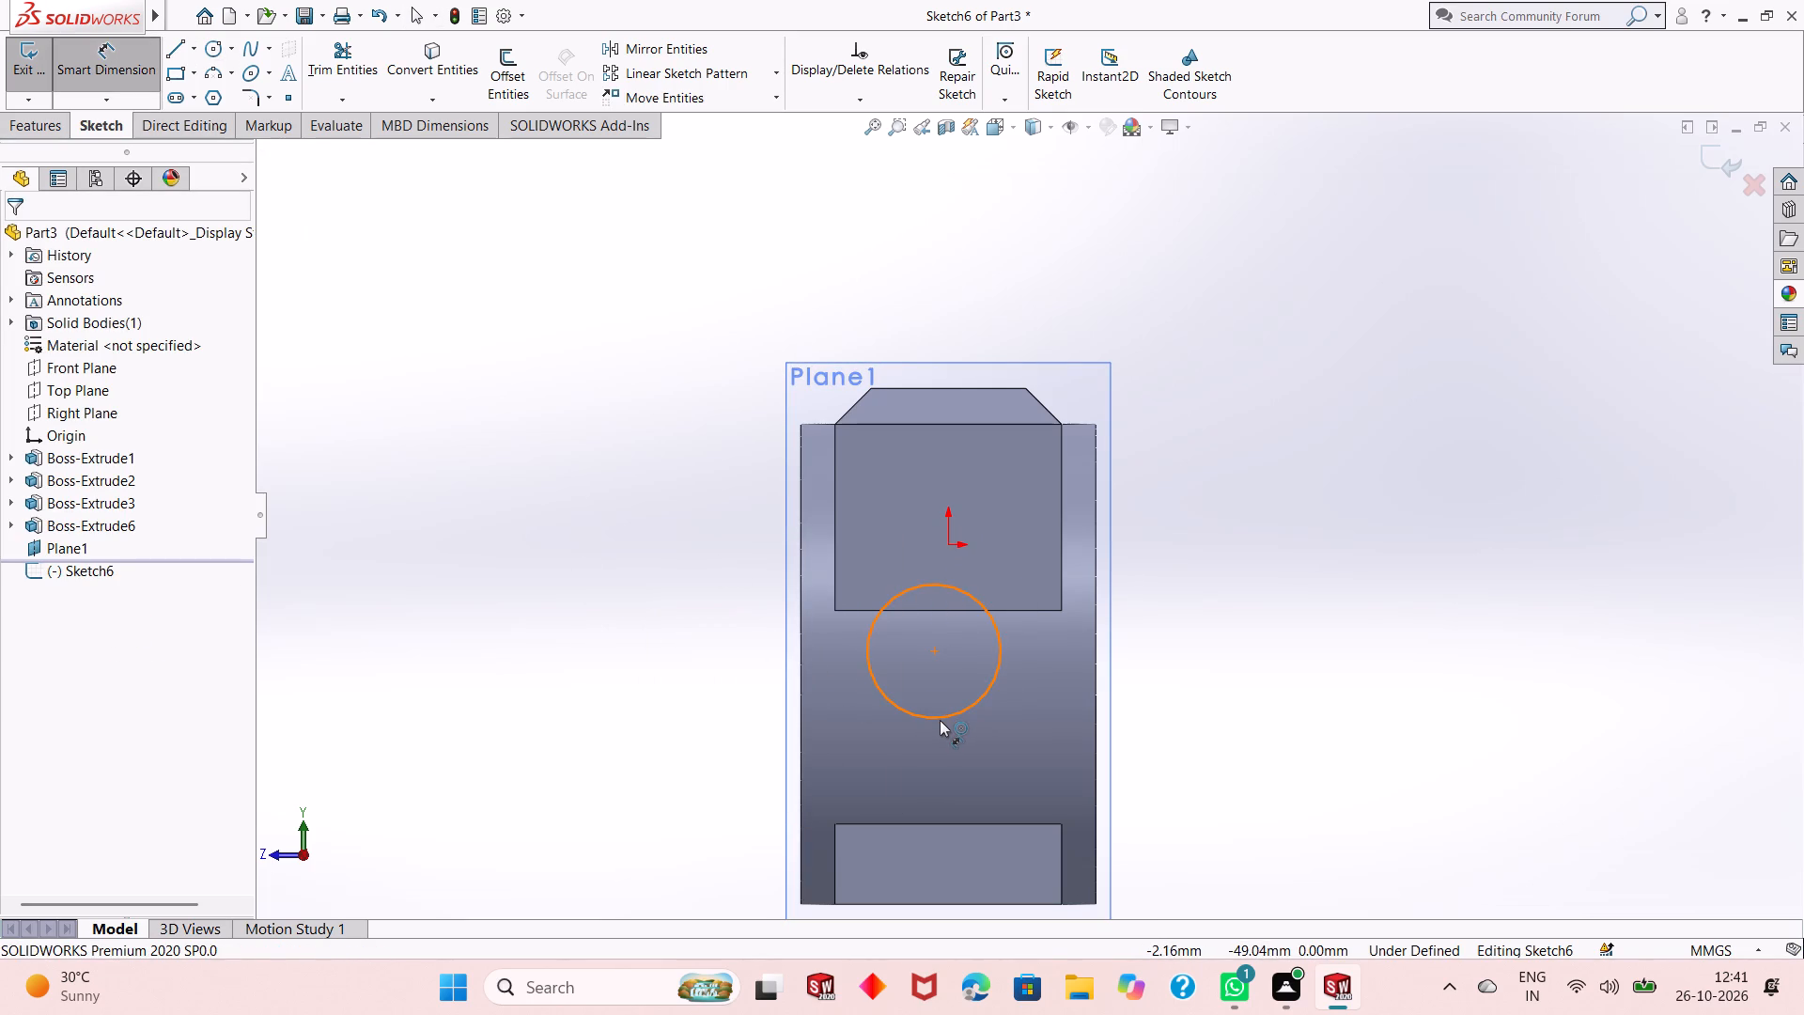
click(940, 720)
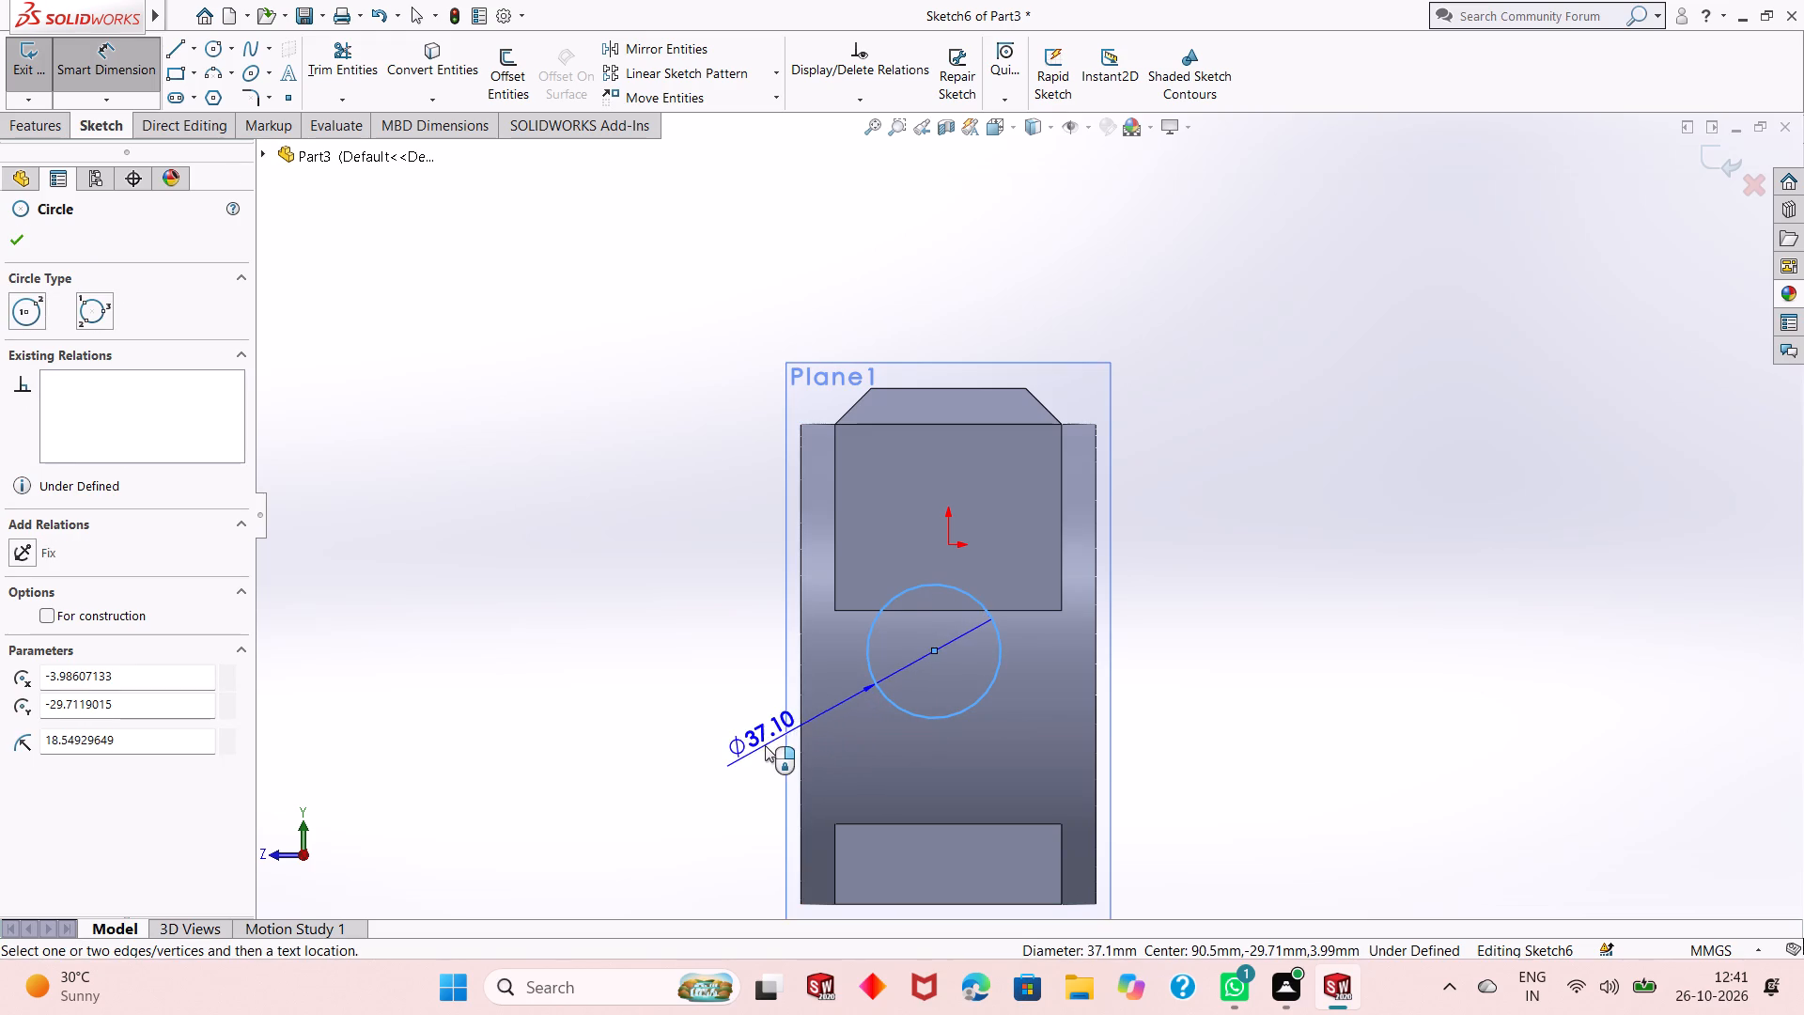
click(721, 755)
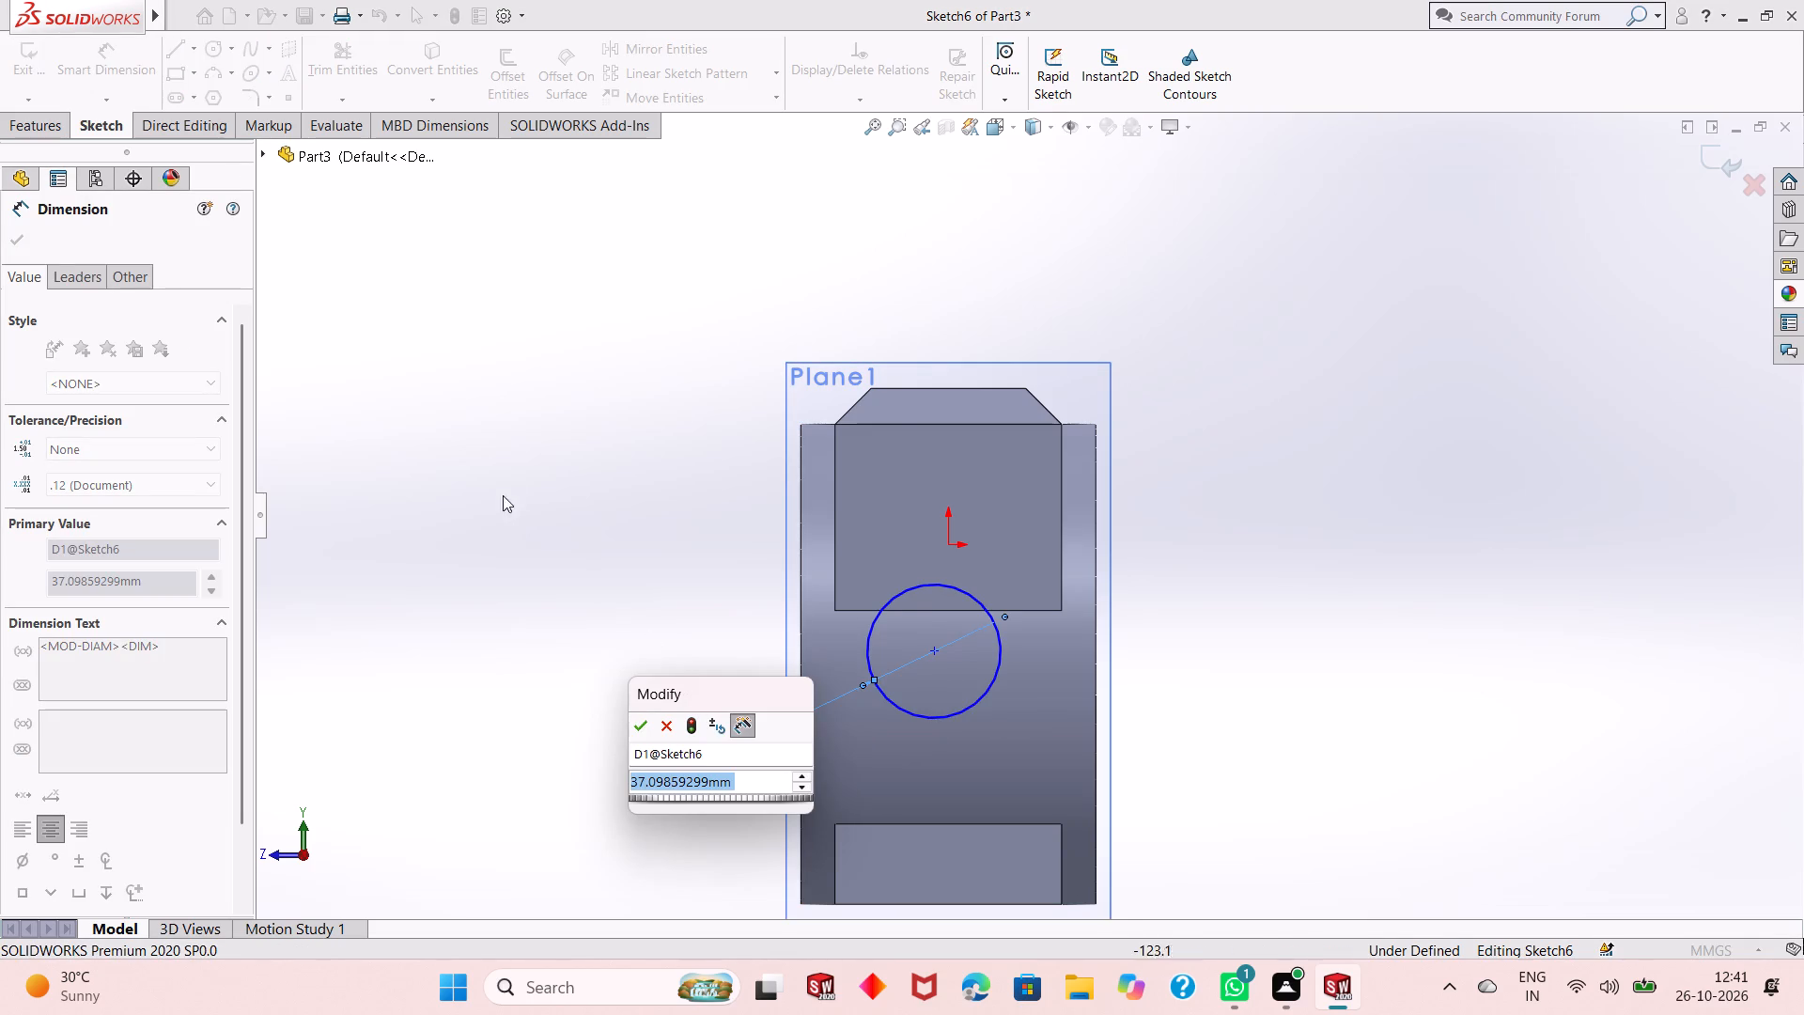
right_click(565, 476)
click(611, 523)
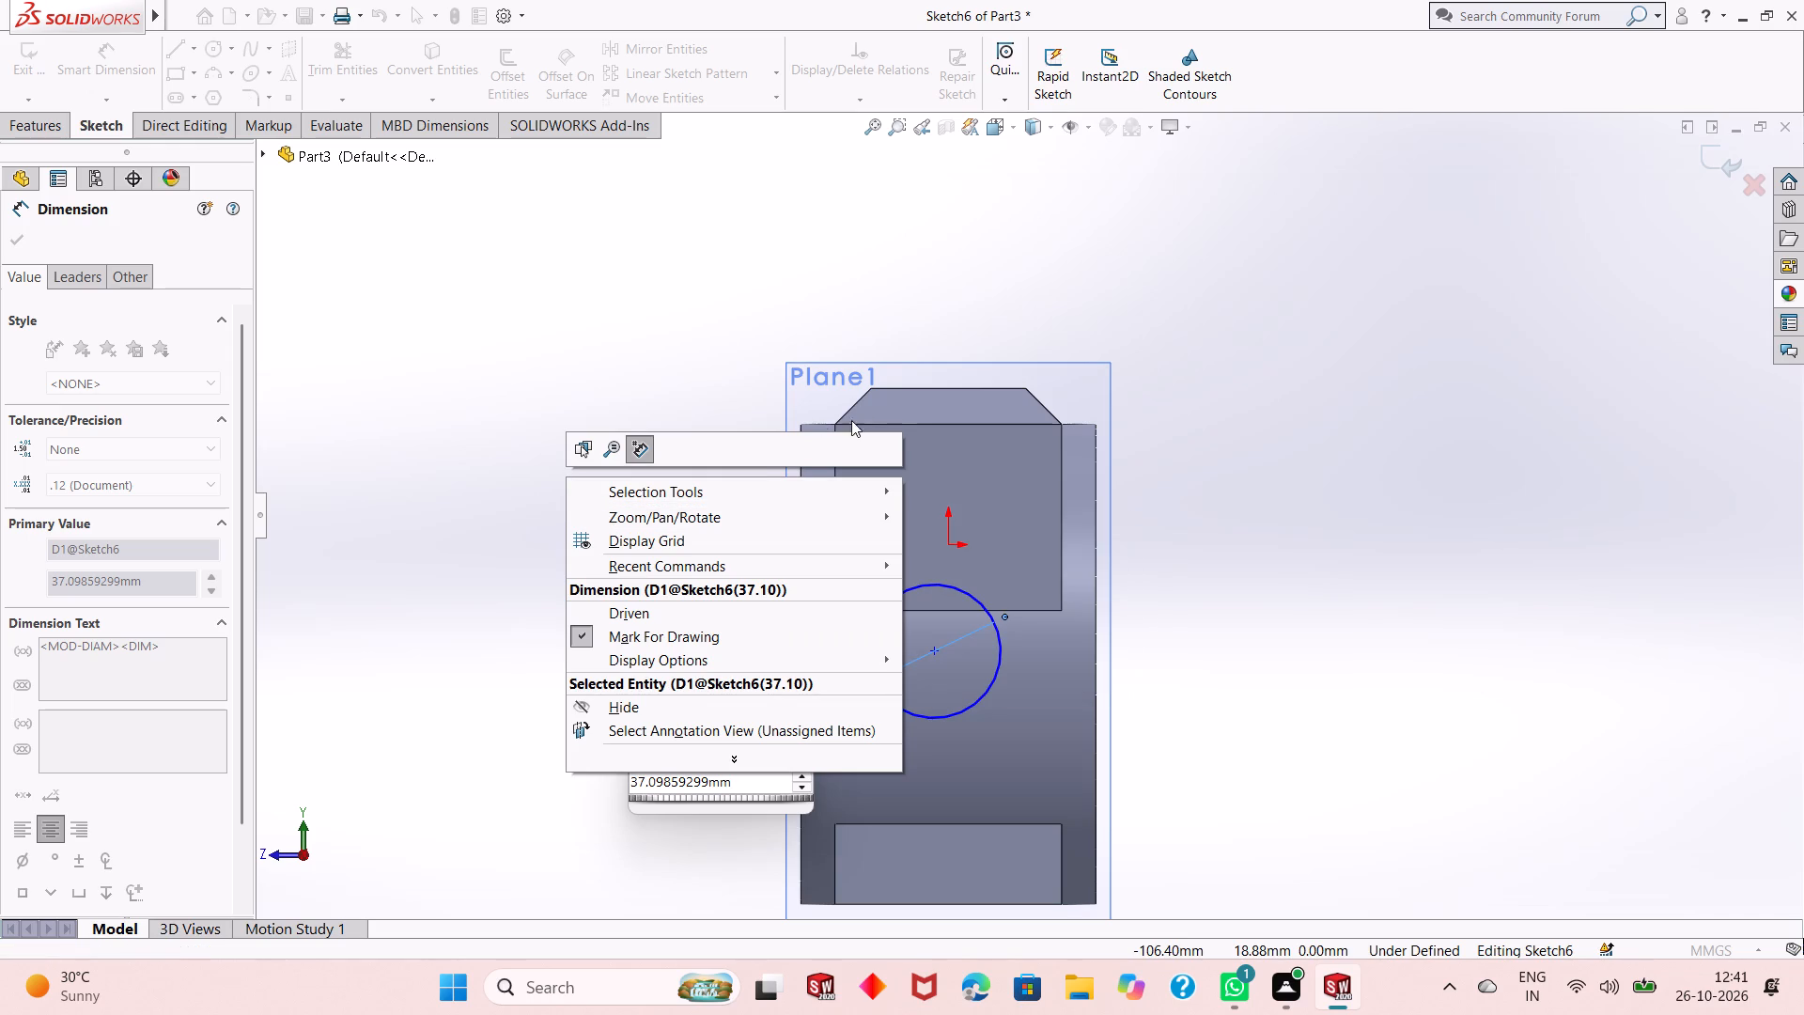
click(686, 411)
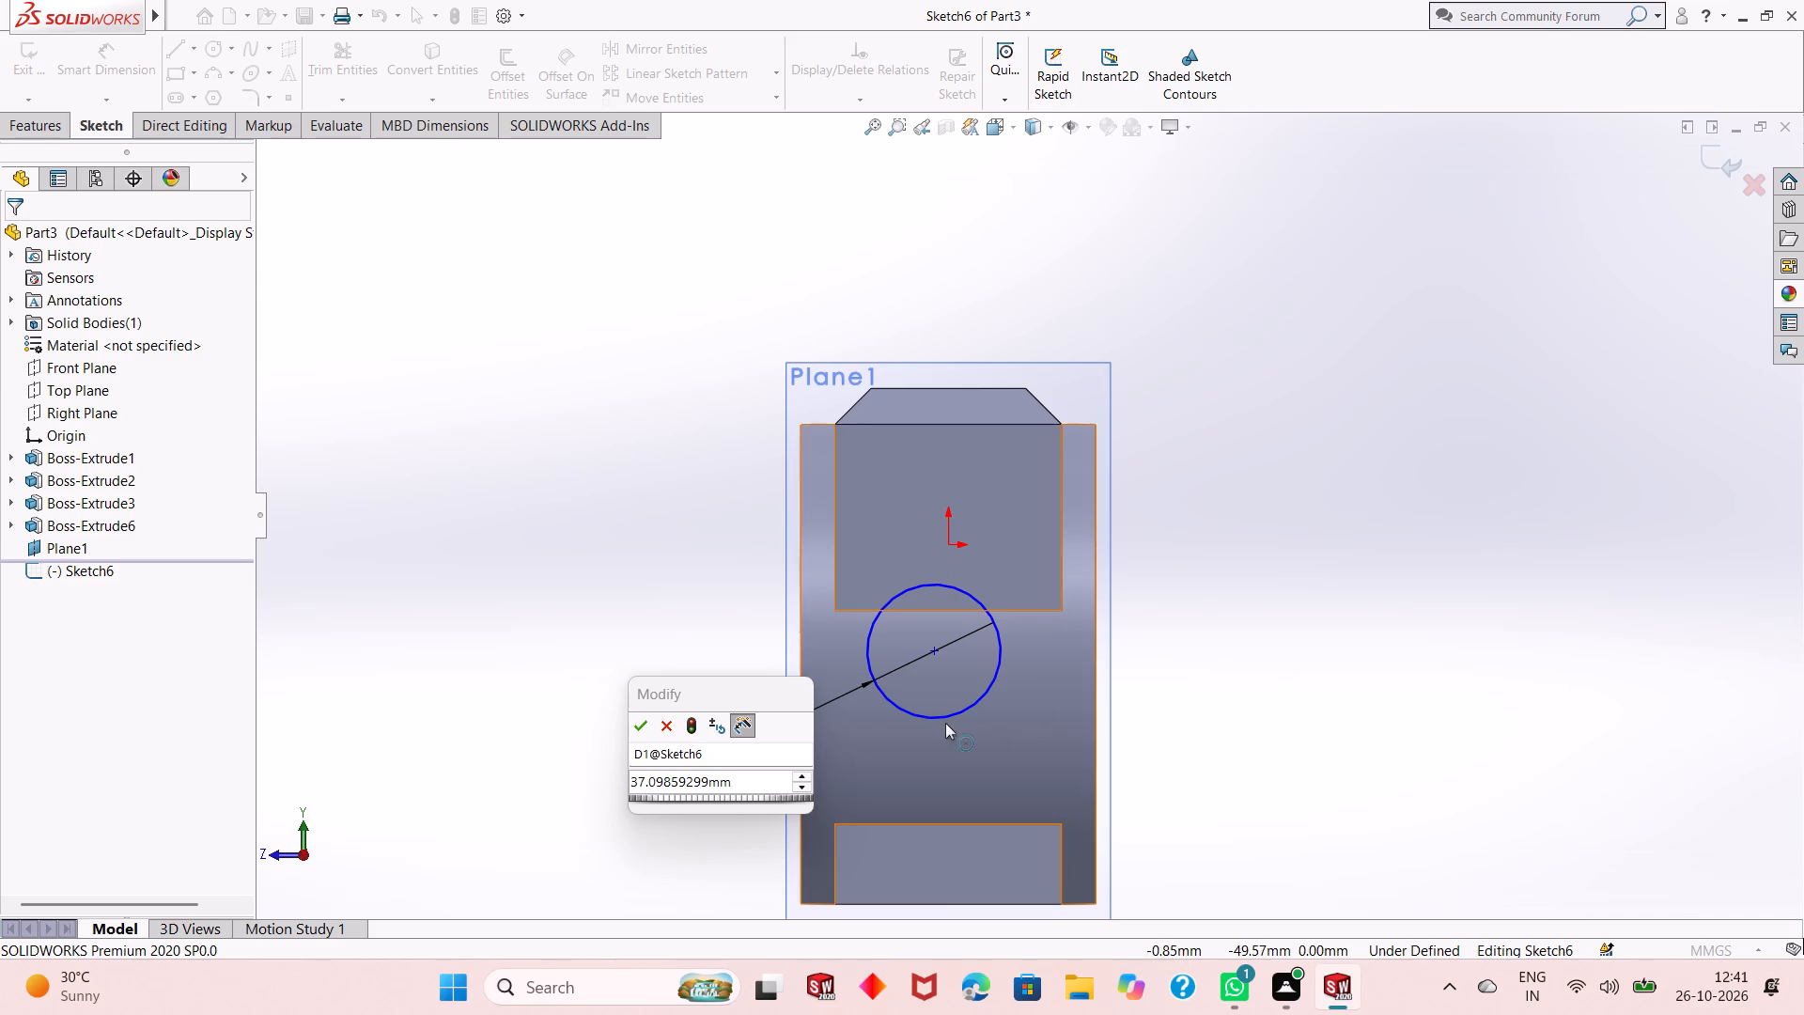
click(676, 790)
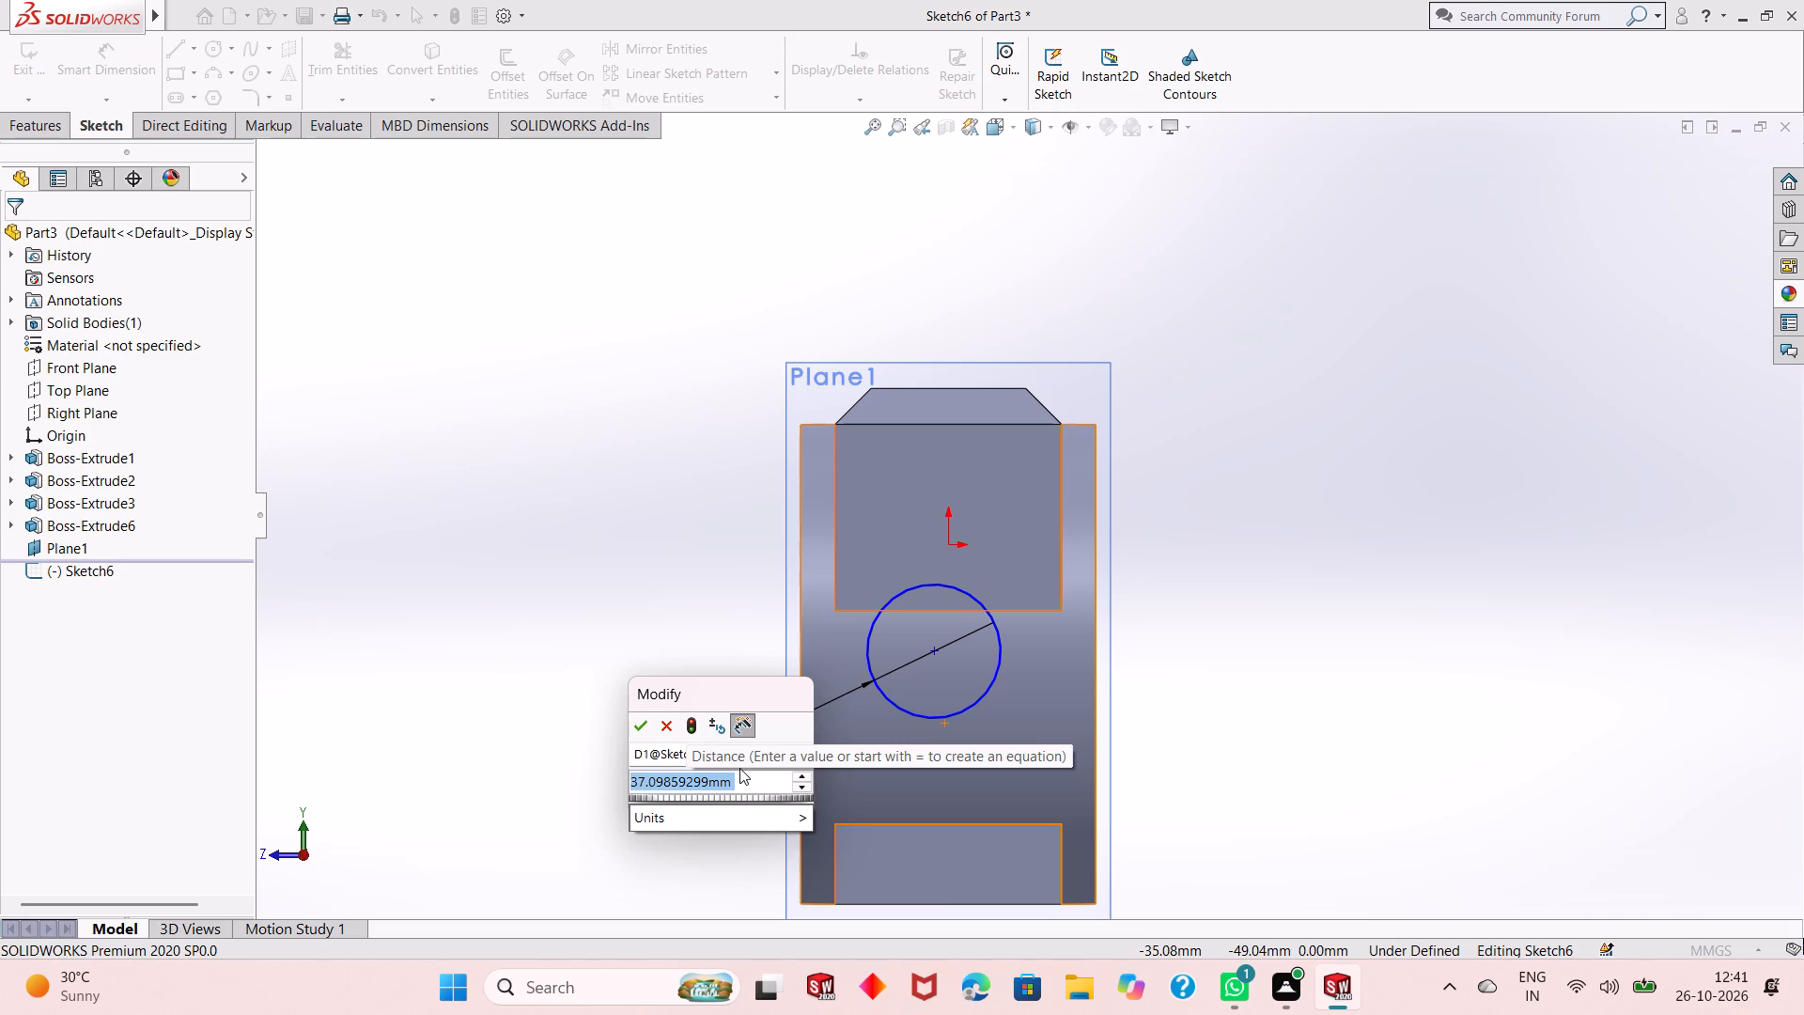
text(50)
key(Return)
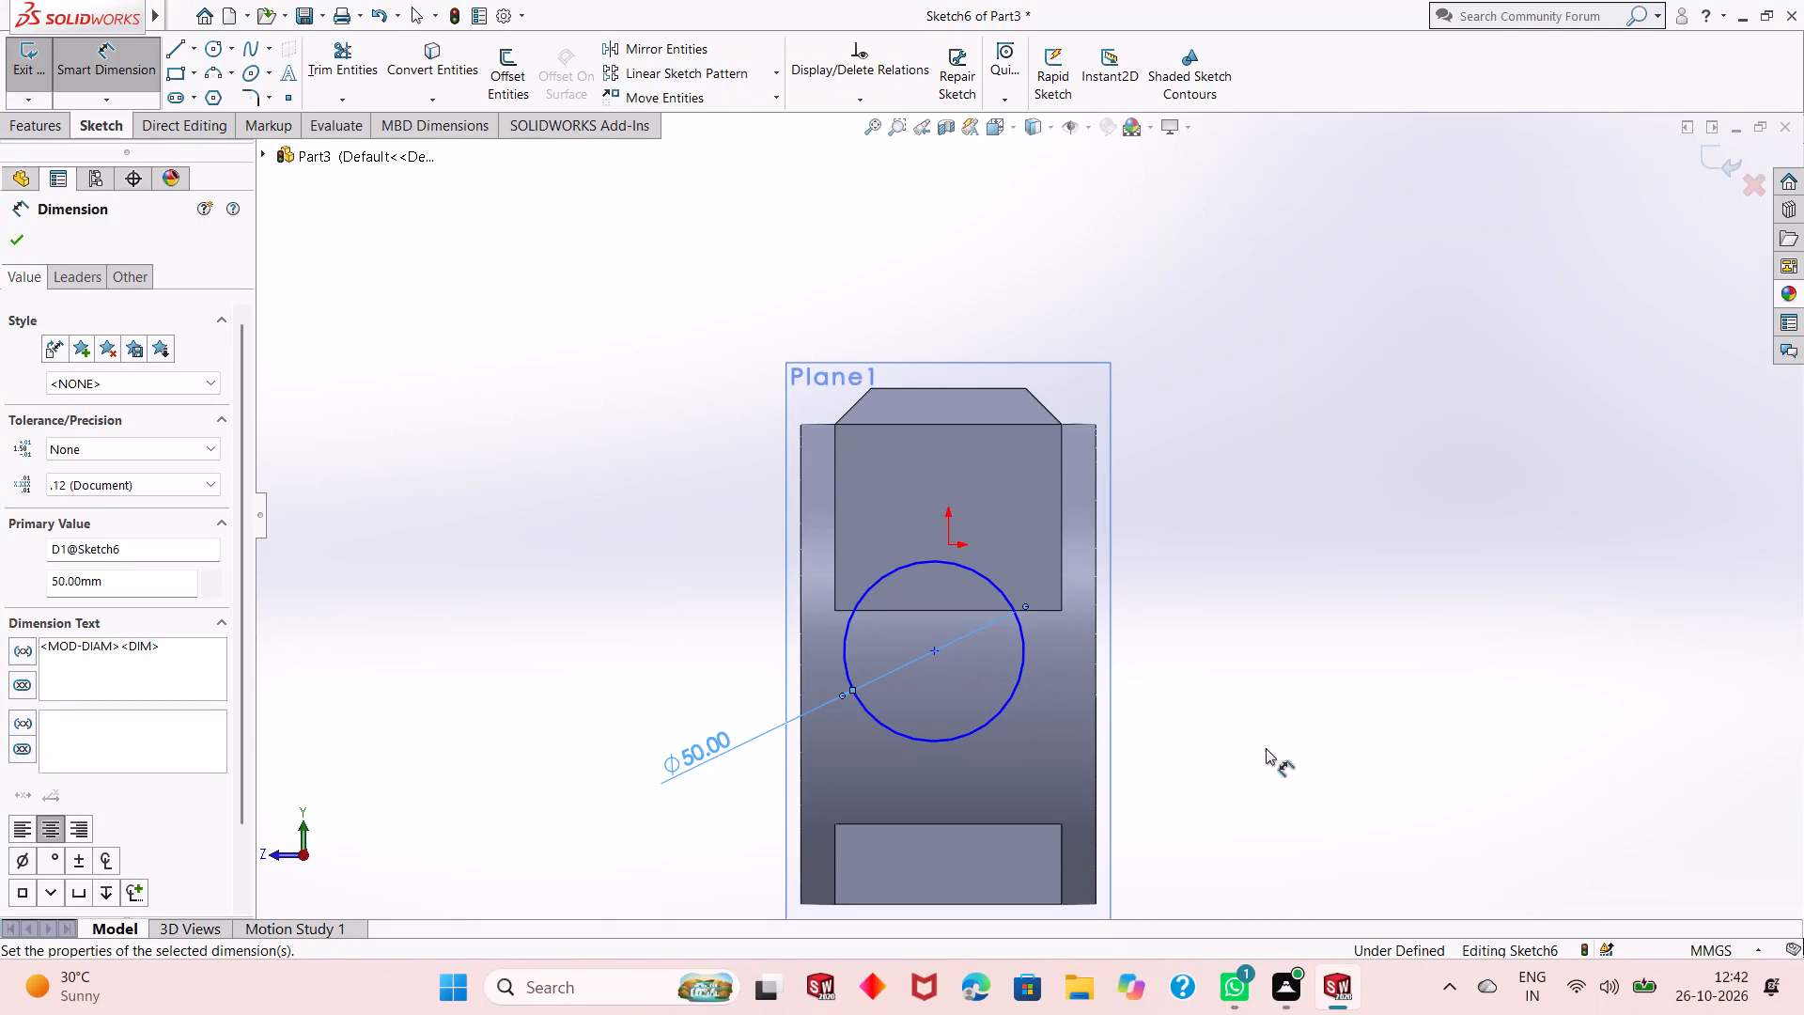
Dimension the circle's centre from the body's bottom edge and set the distance to 88.7-25 (63.7 mm).
click(935, 651)
scroll(938, 601, up, 3)
scroll(966, 671, down, 2)
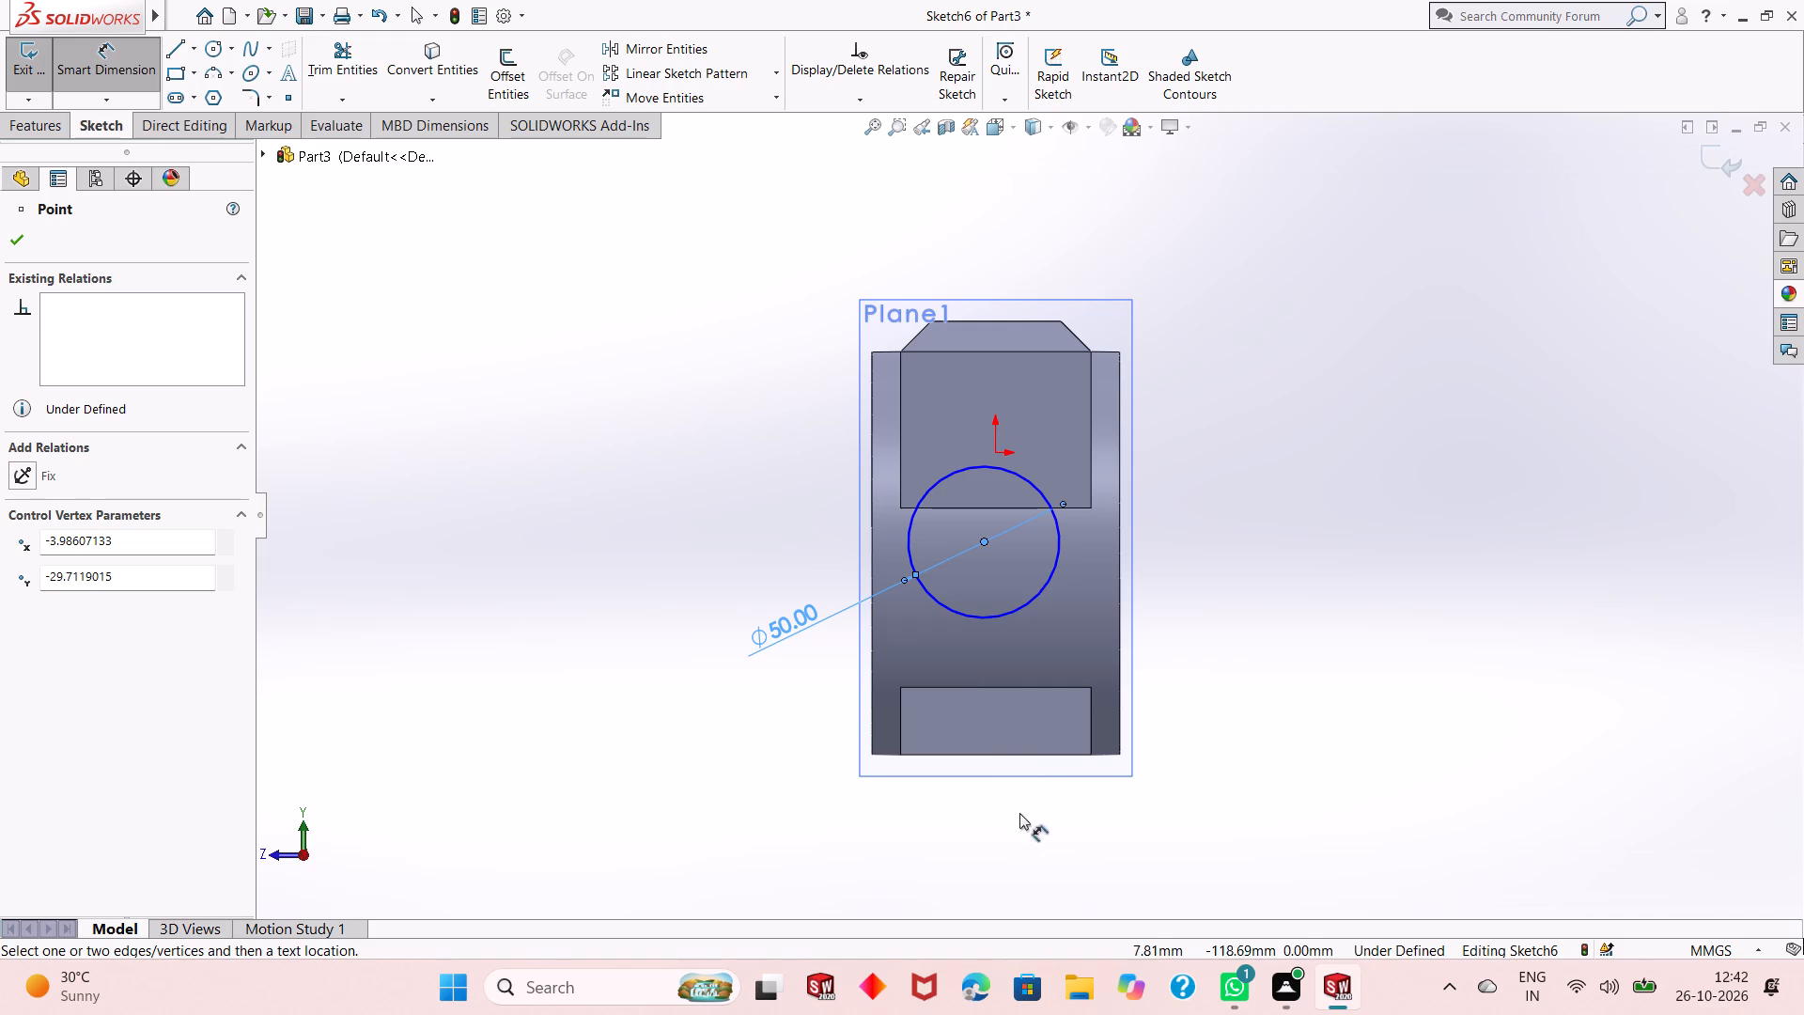
click(1011, 755)
click(1324, 730)
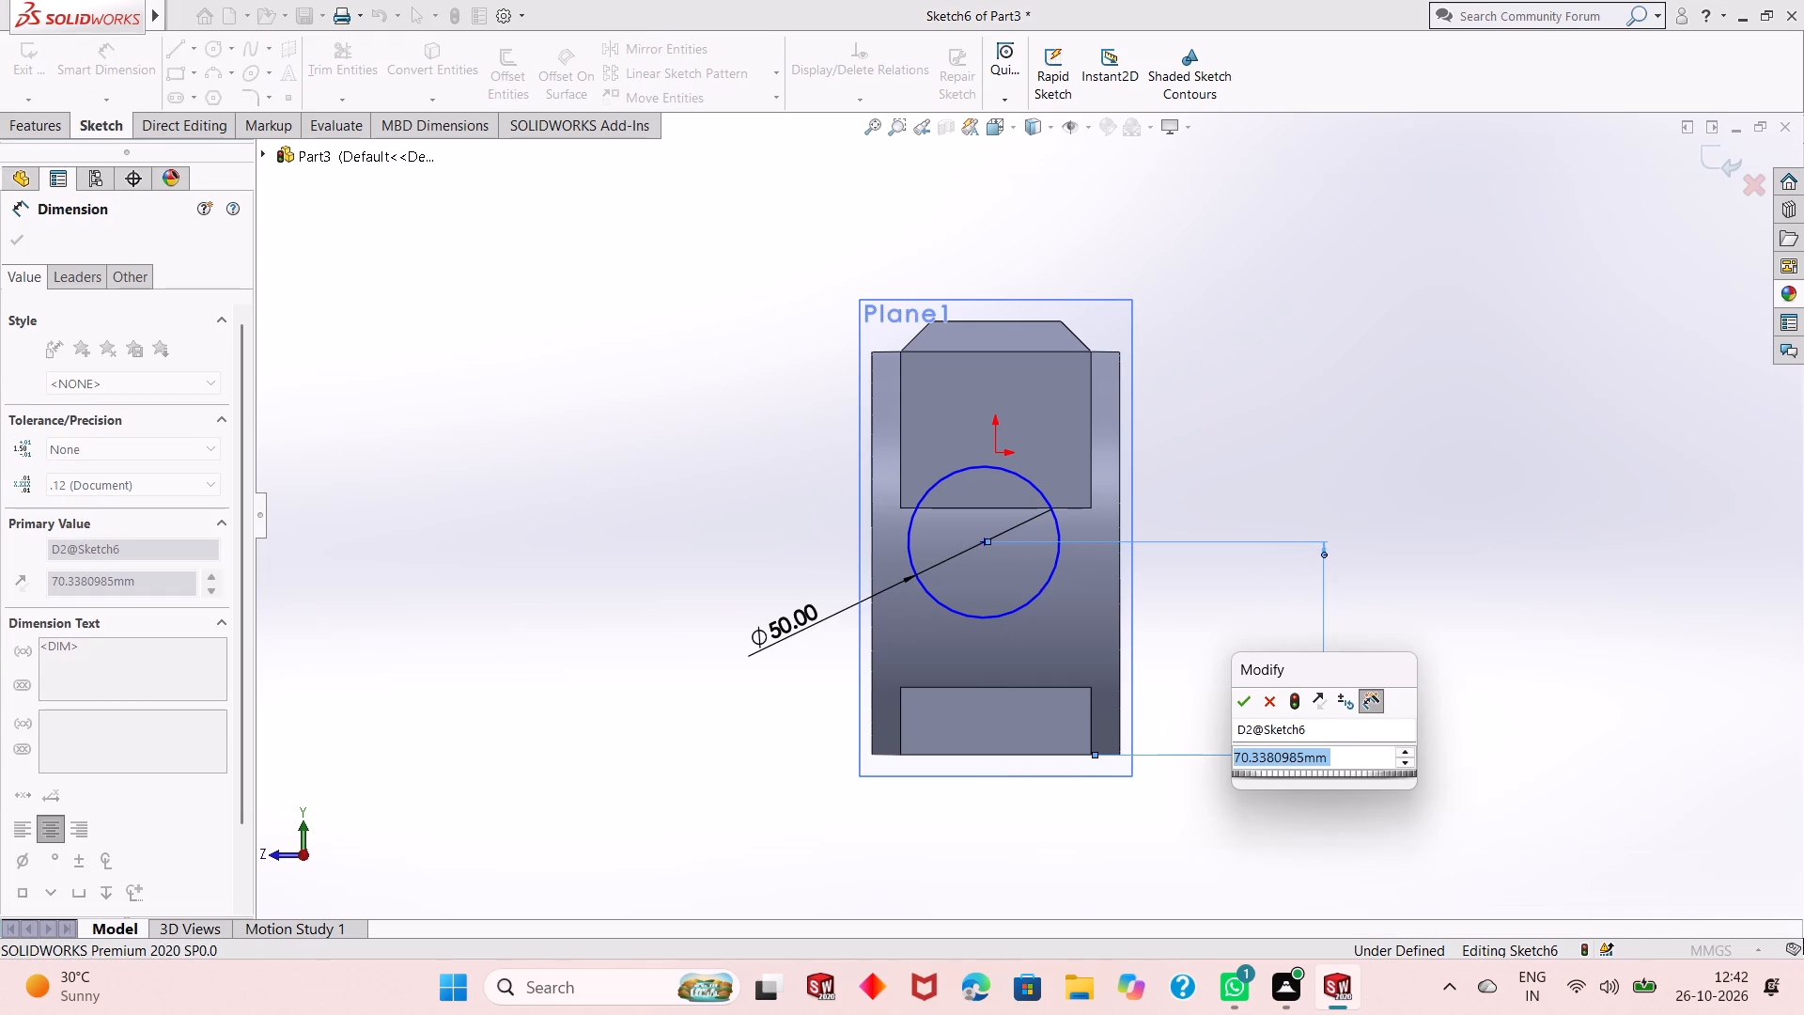
text(883)
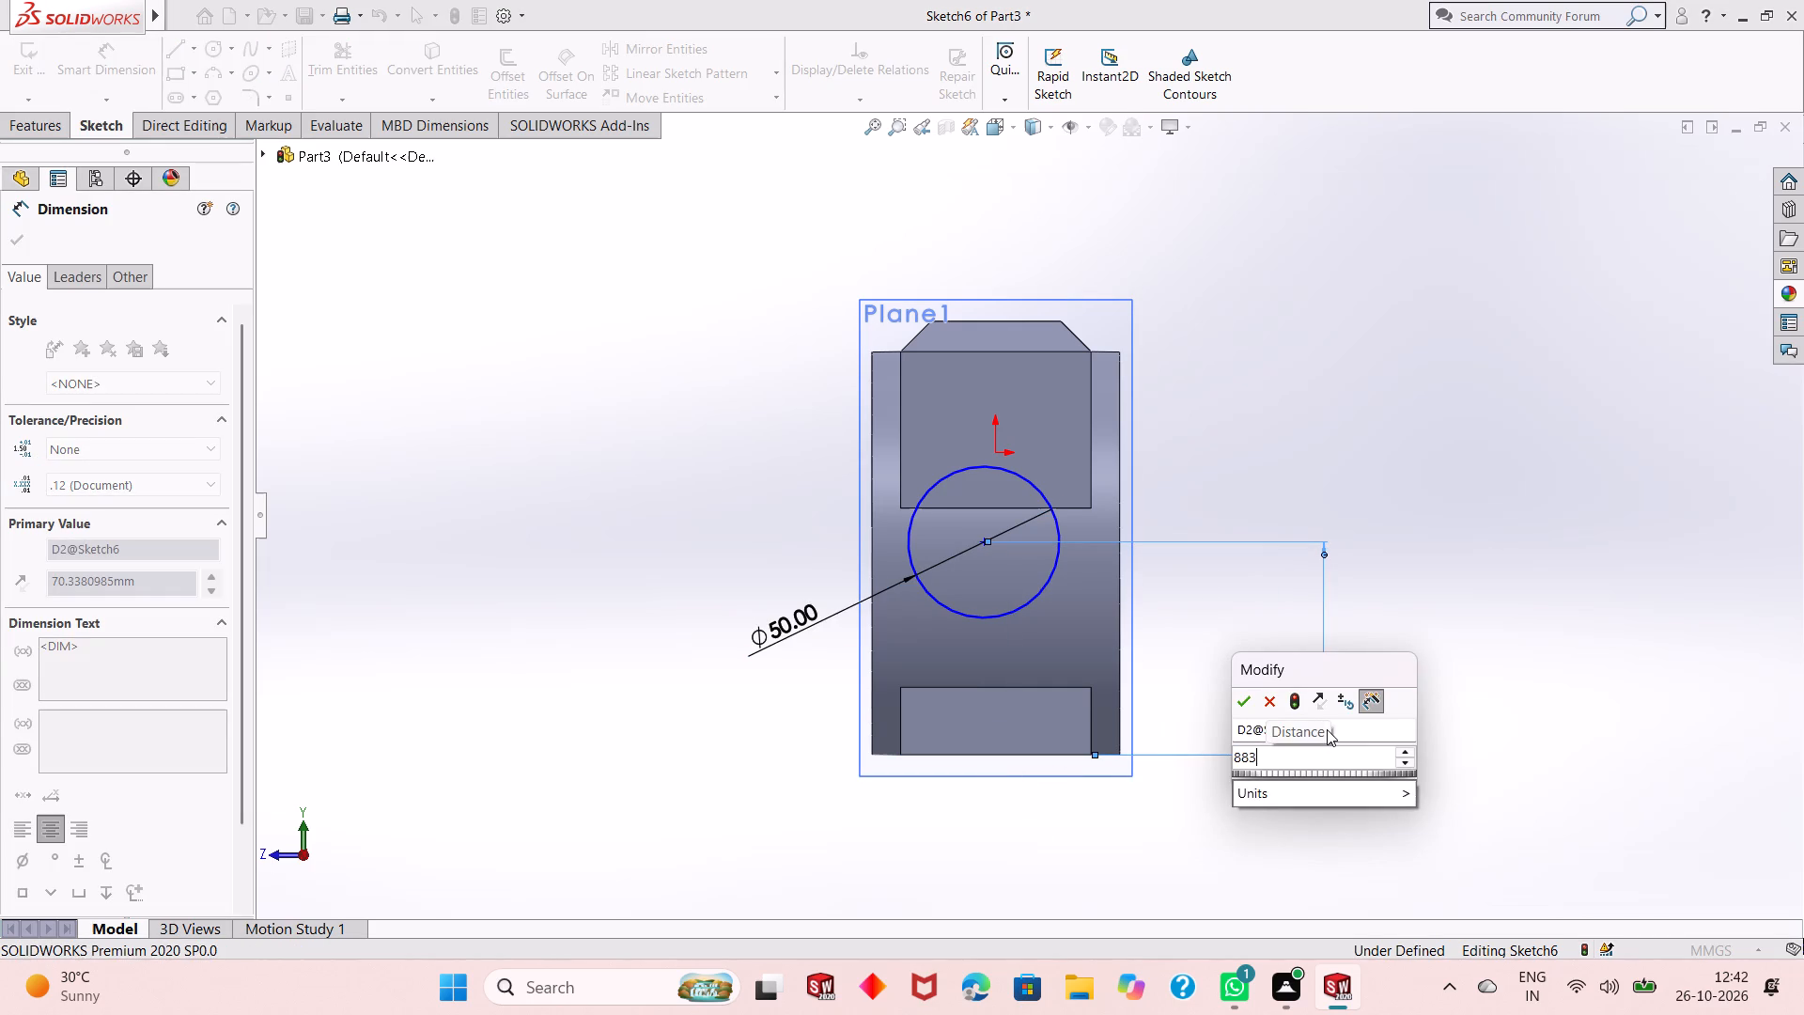
key(BackSpace)
key(period)
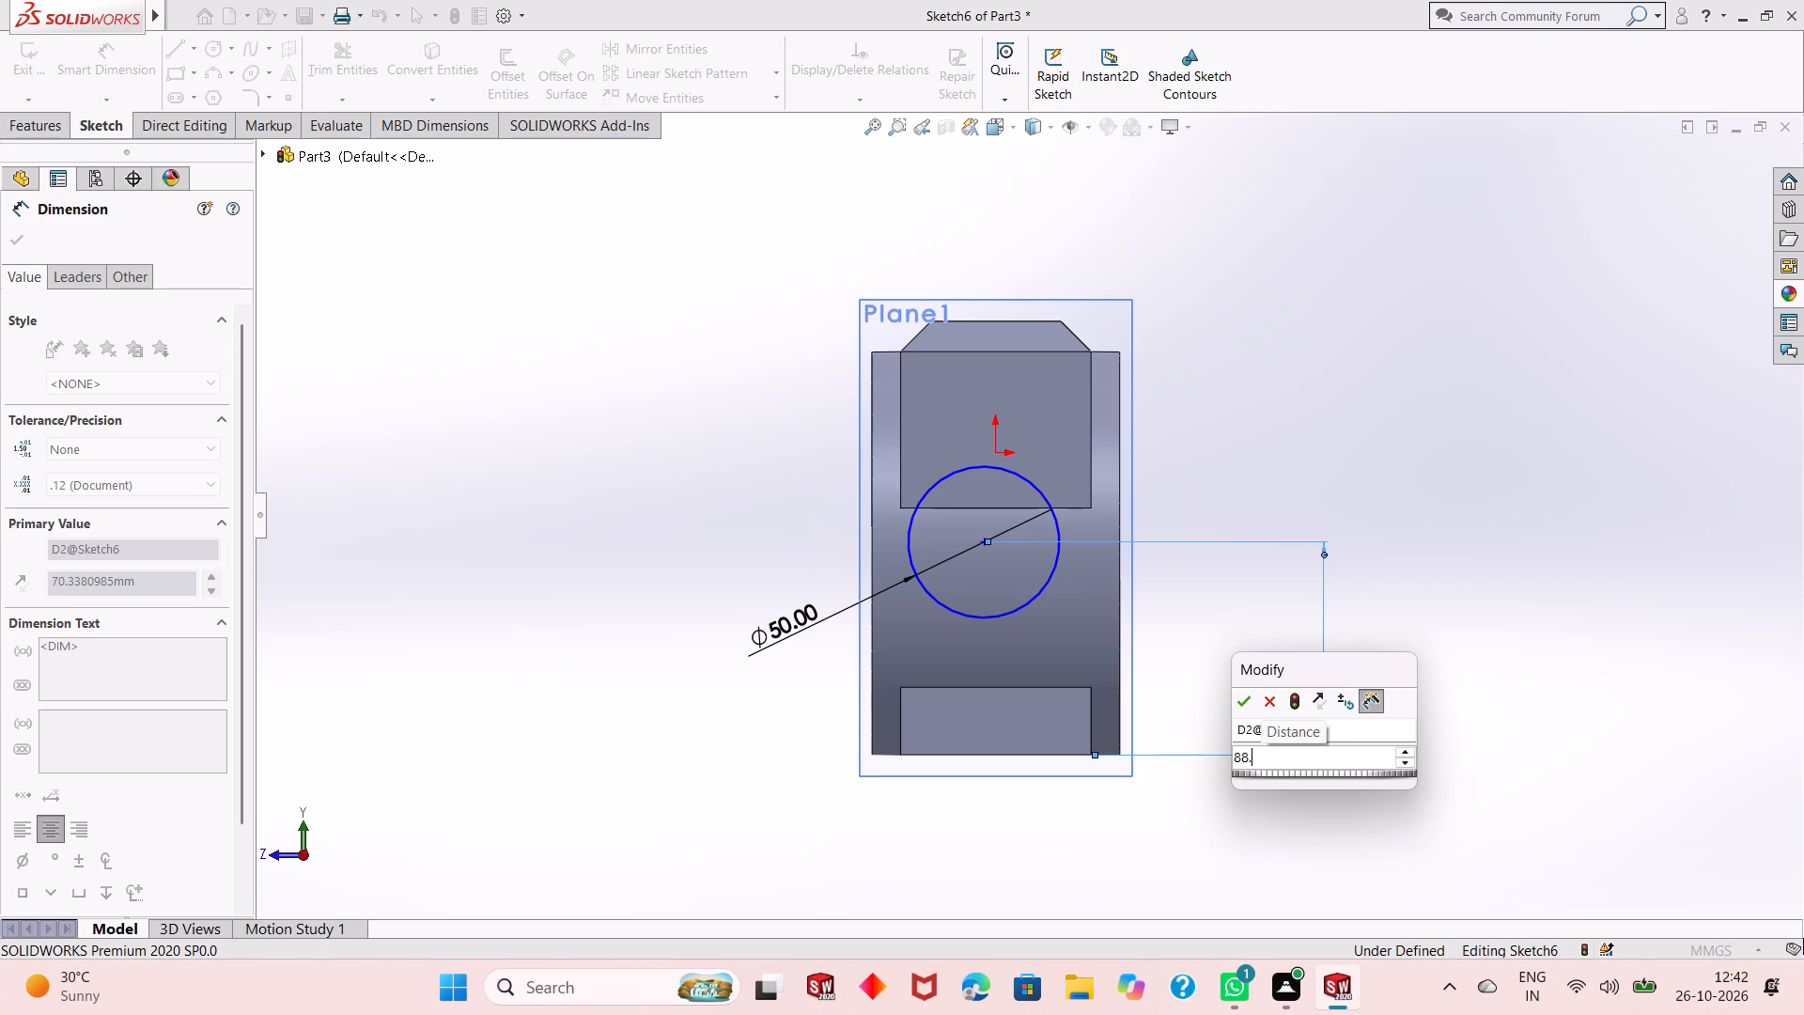
key(7)
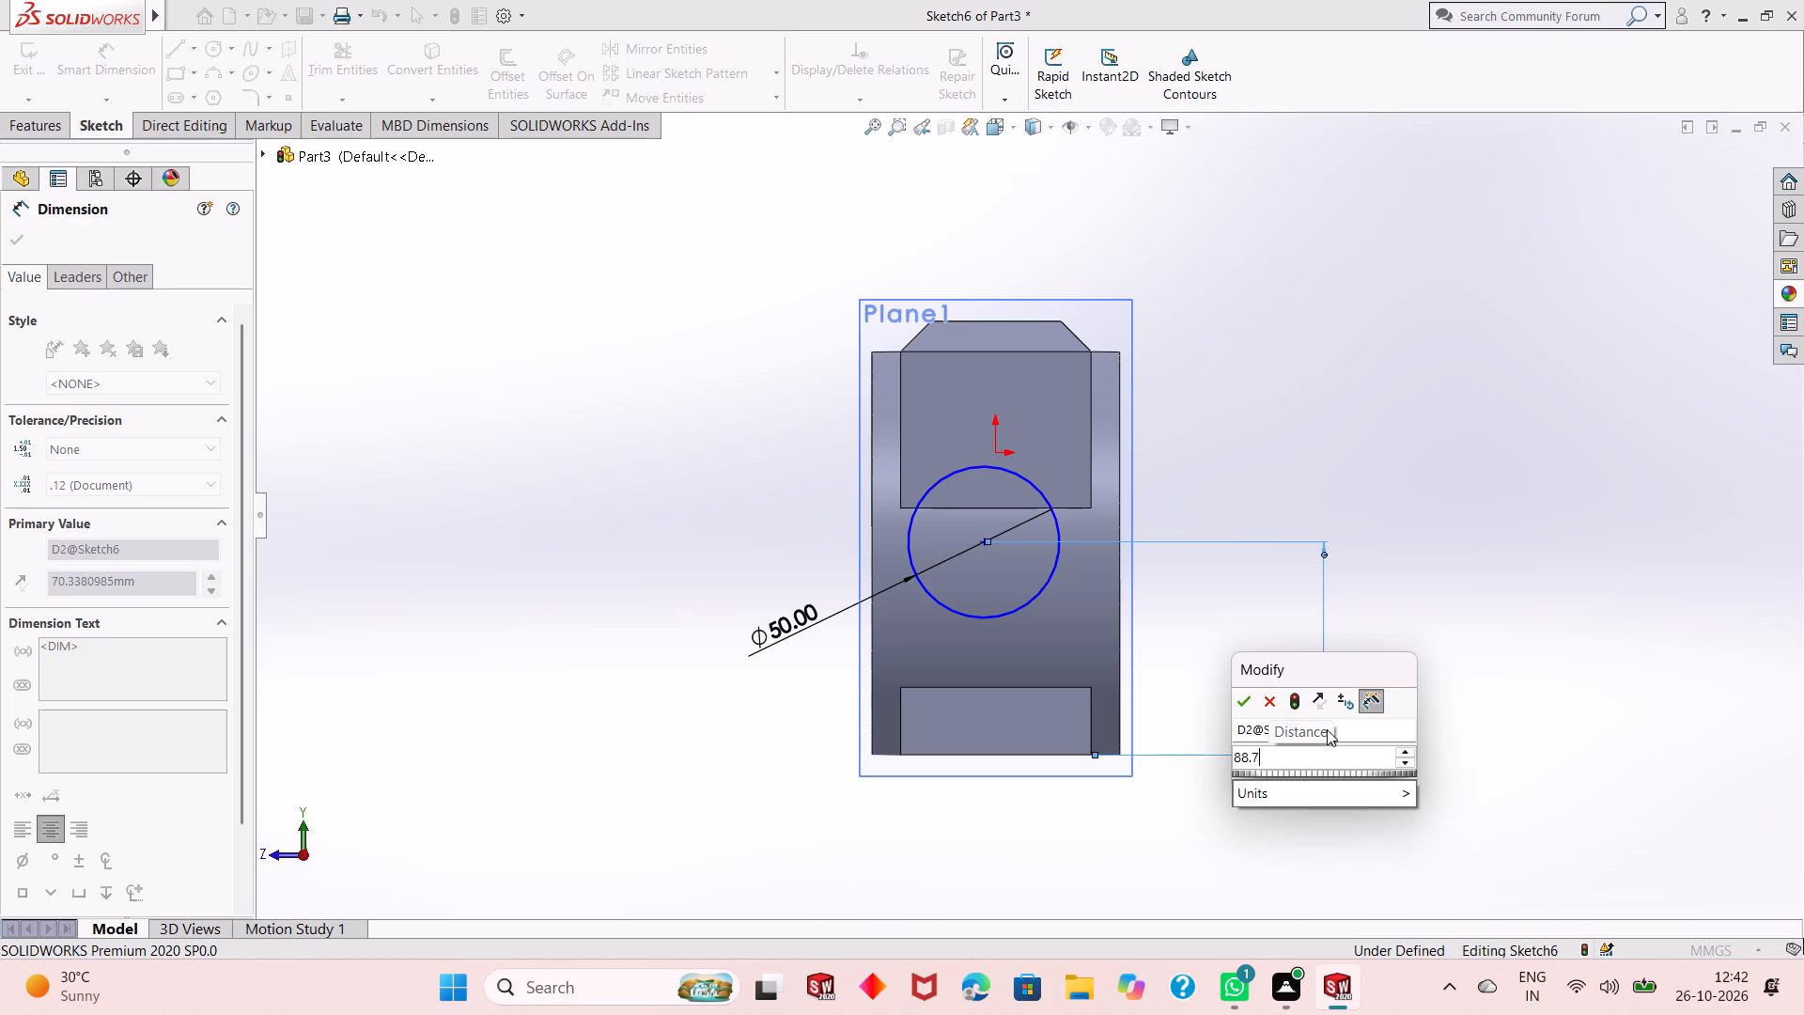
key(minus)
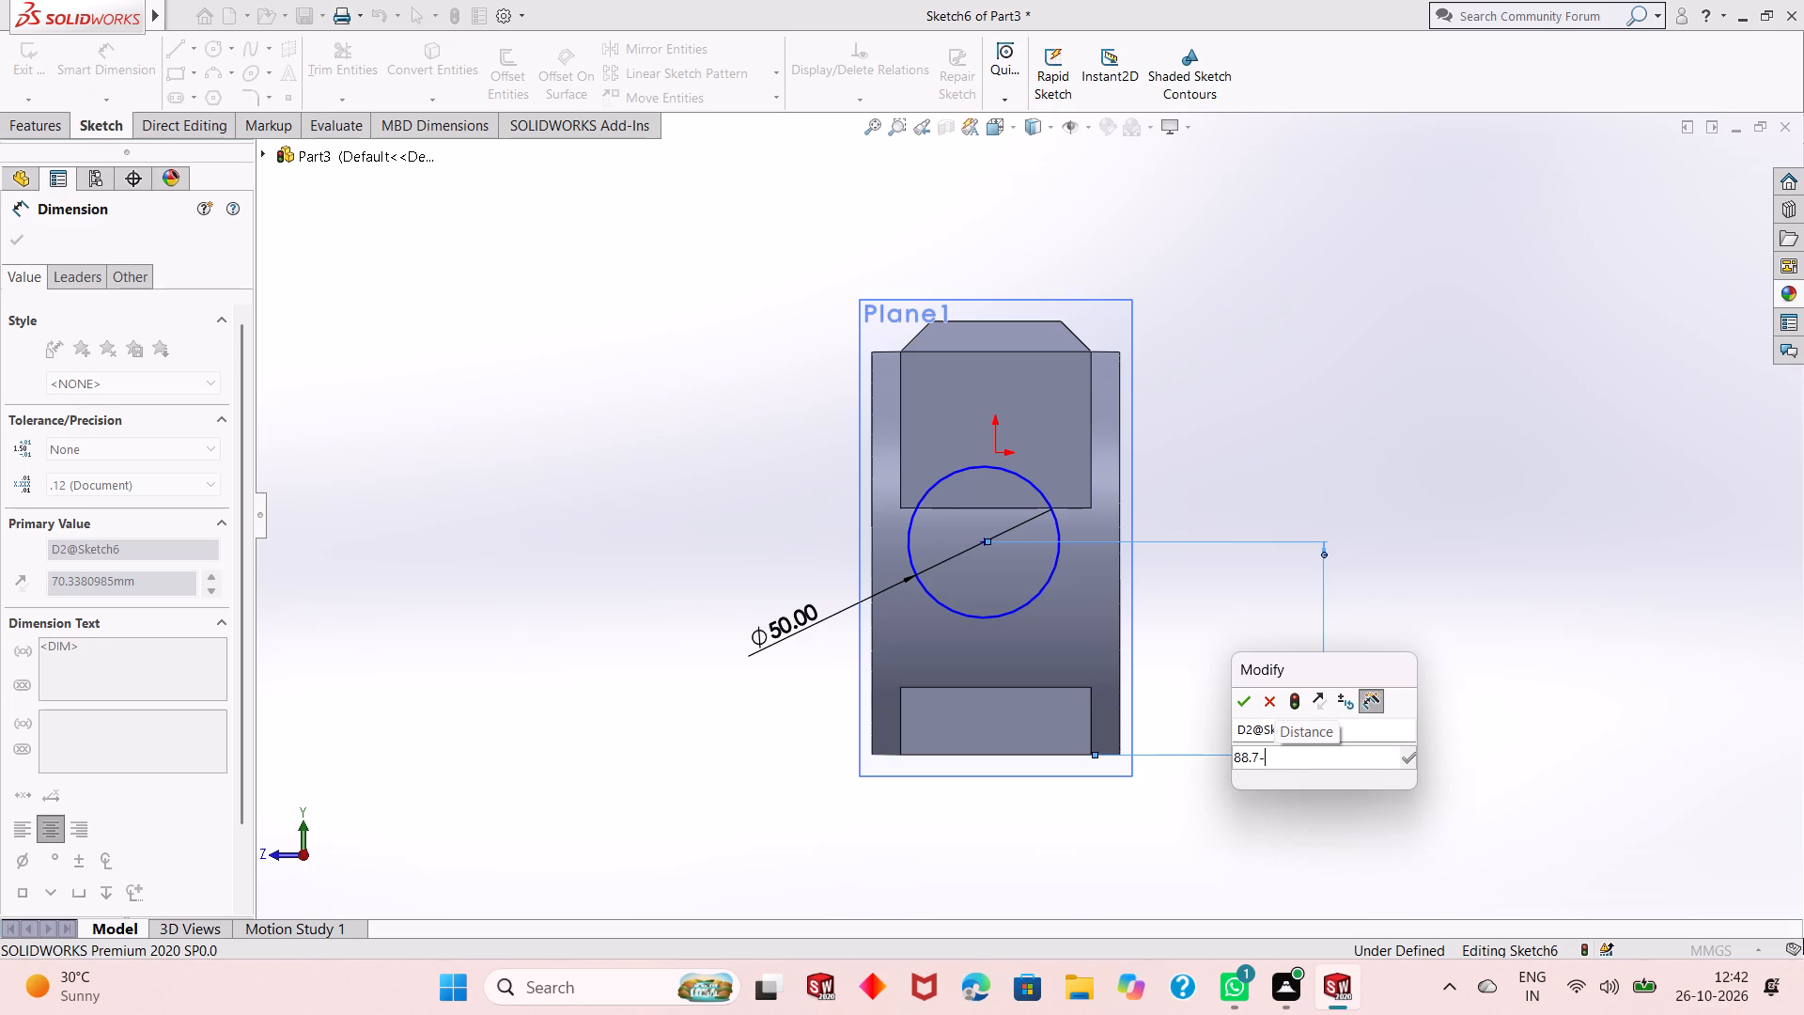
text(25)
key(Return)
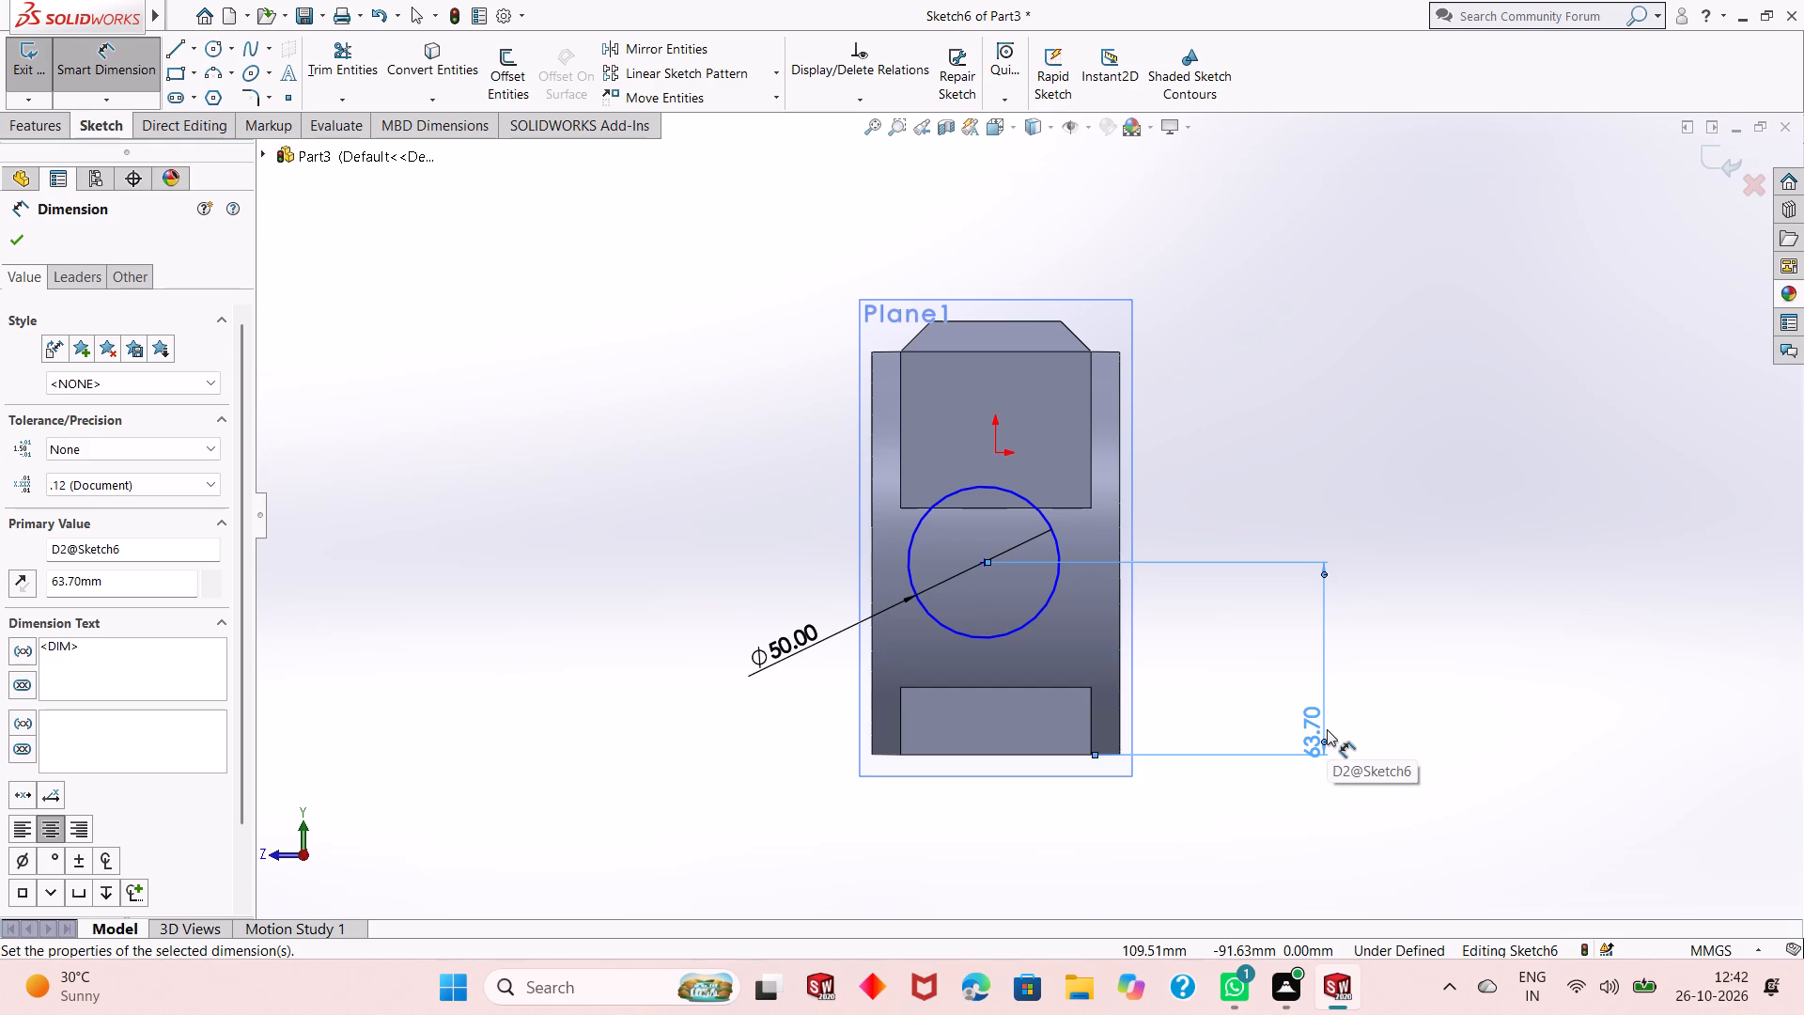
right_click(1381, 353)
click(1460, 405)
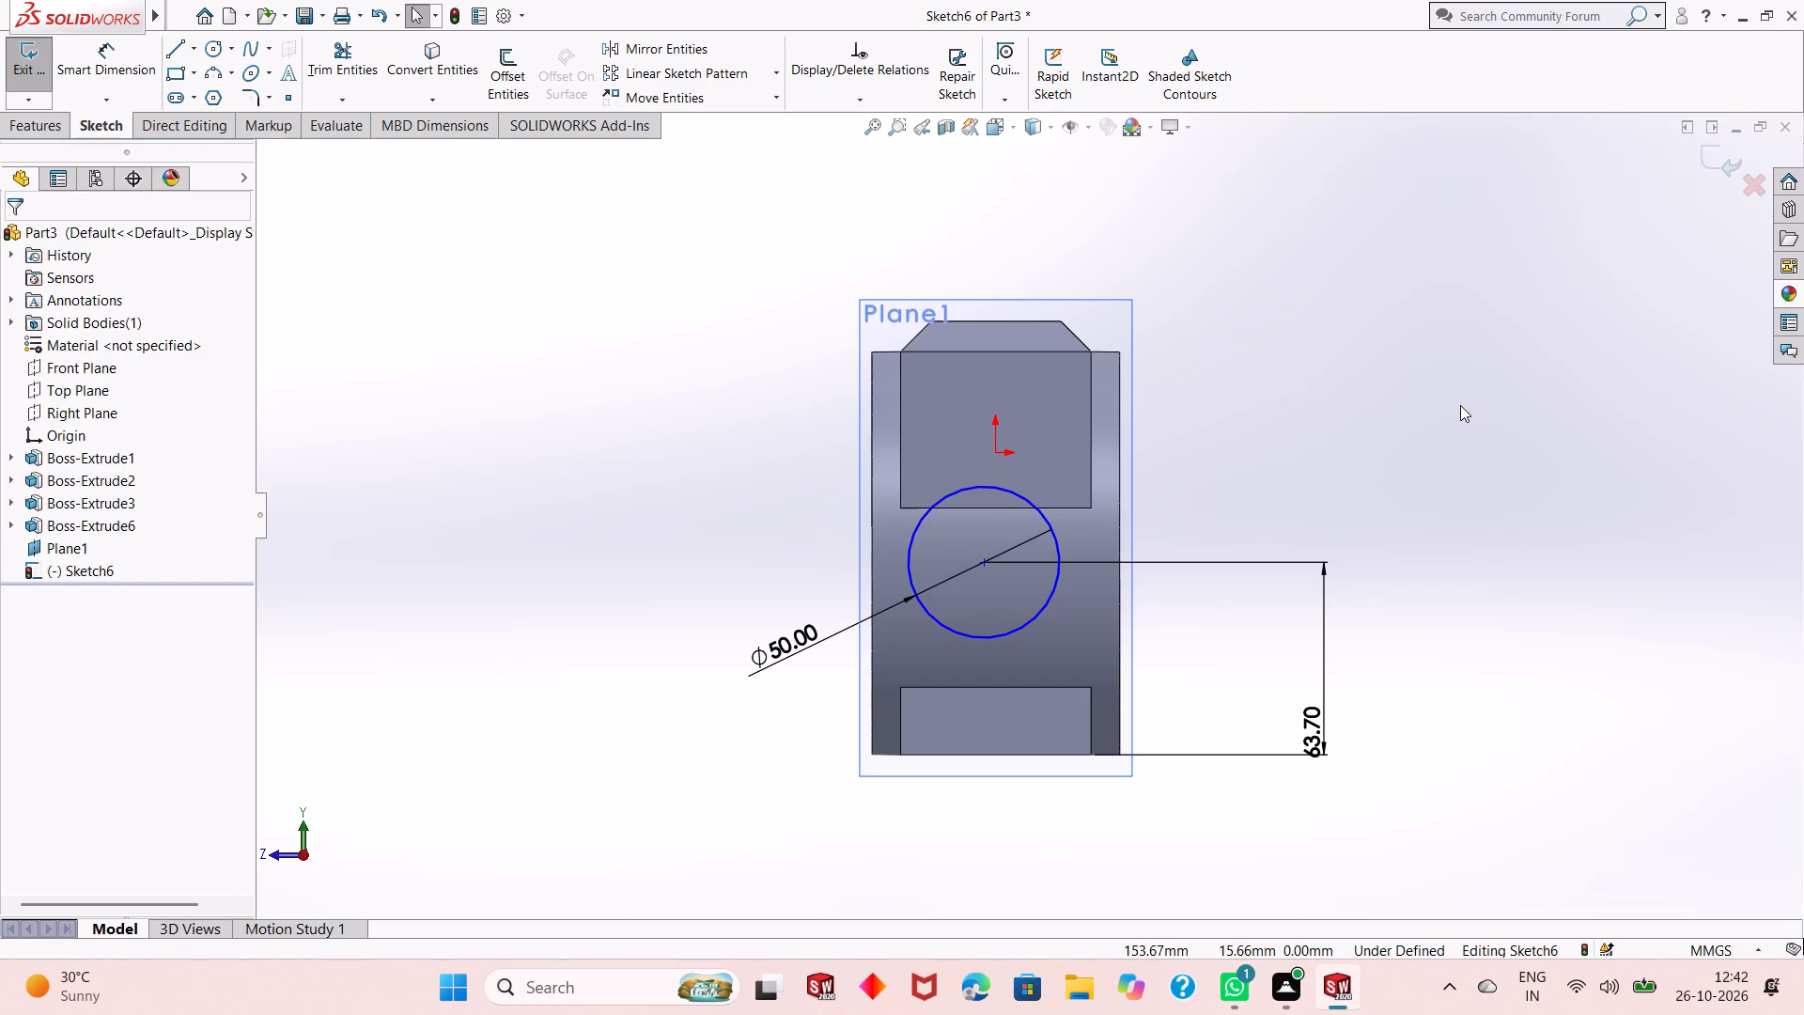
Add a vertical relation between the circle's centre and the origin.
click(988, 566)
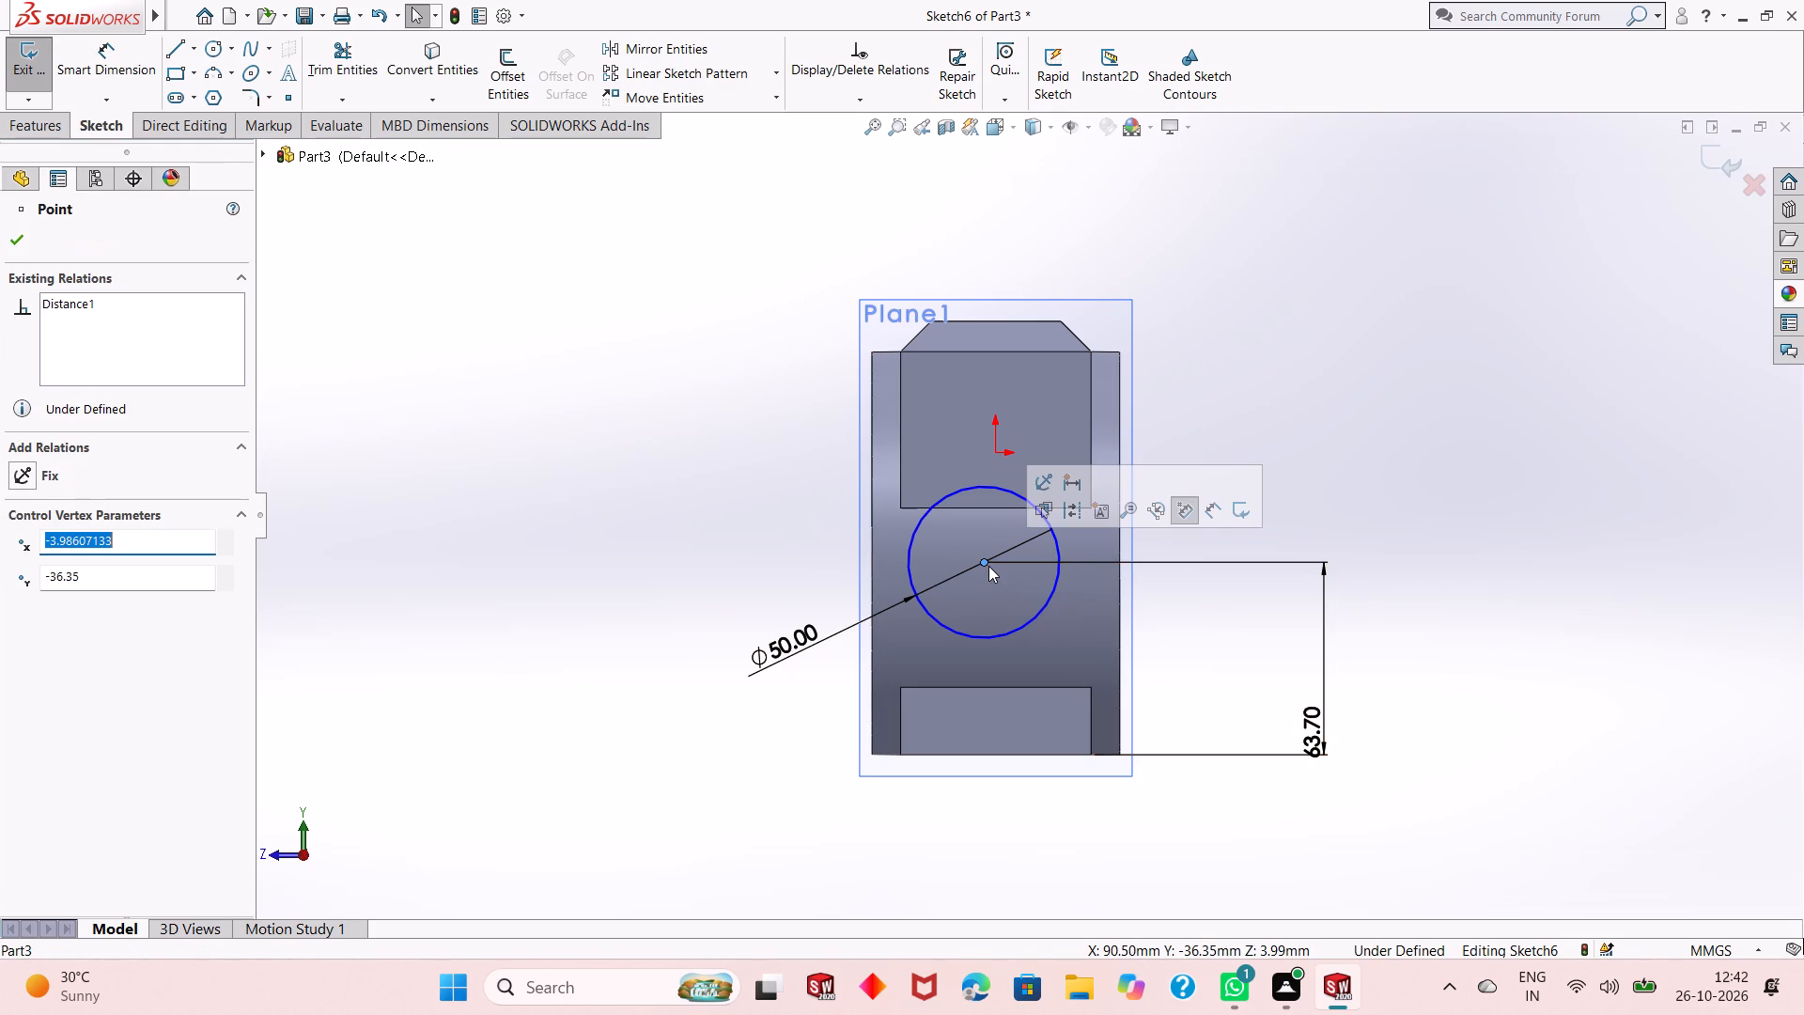
ctrl+click(999, 447)
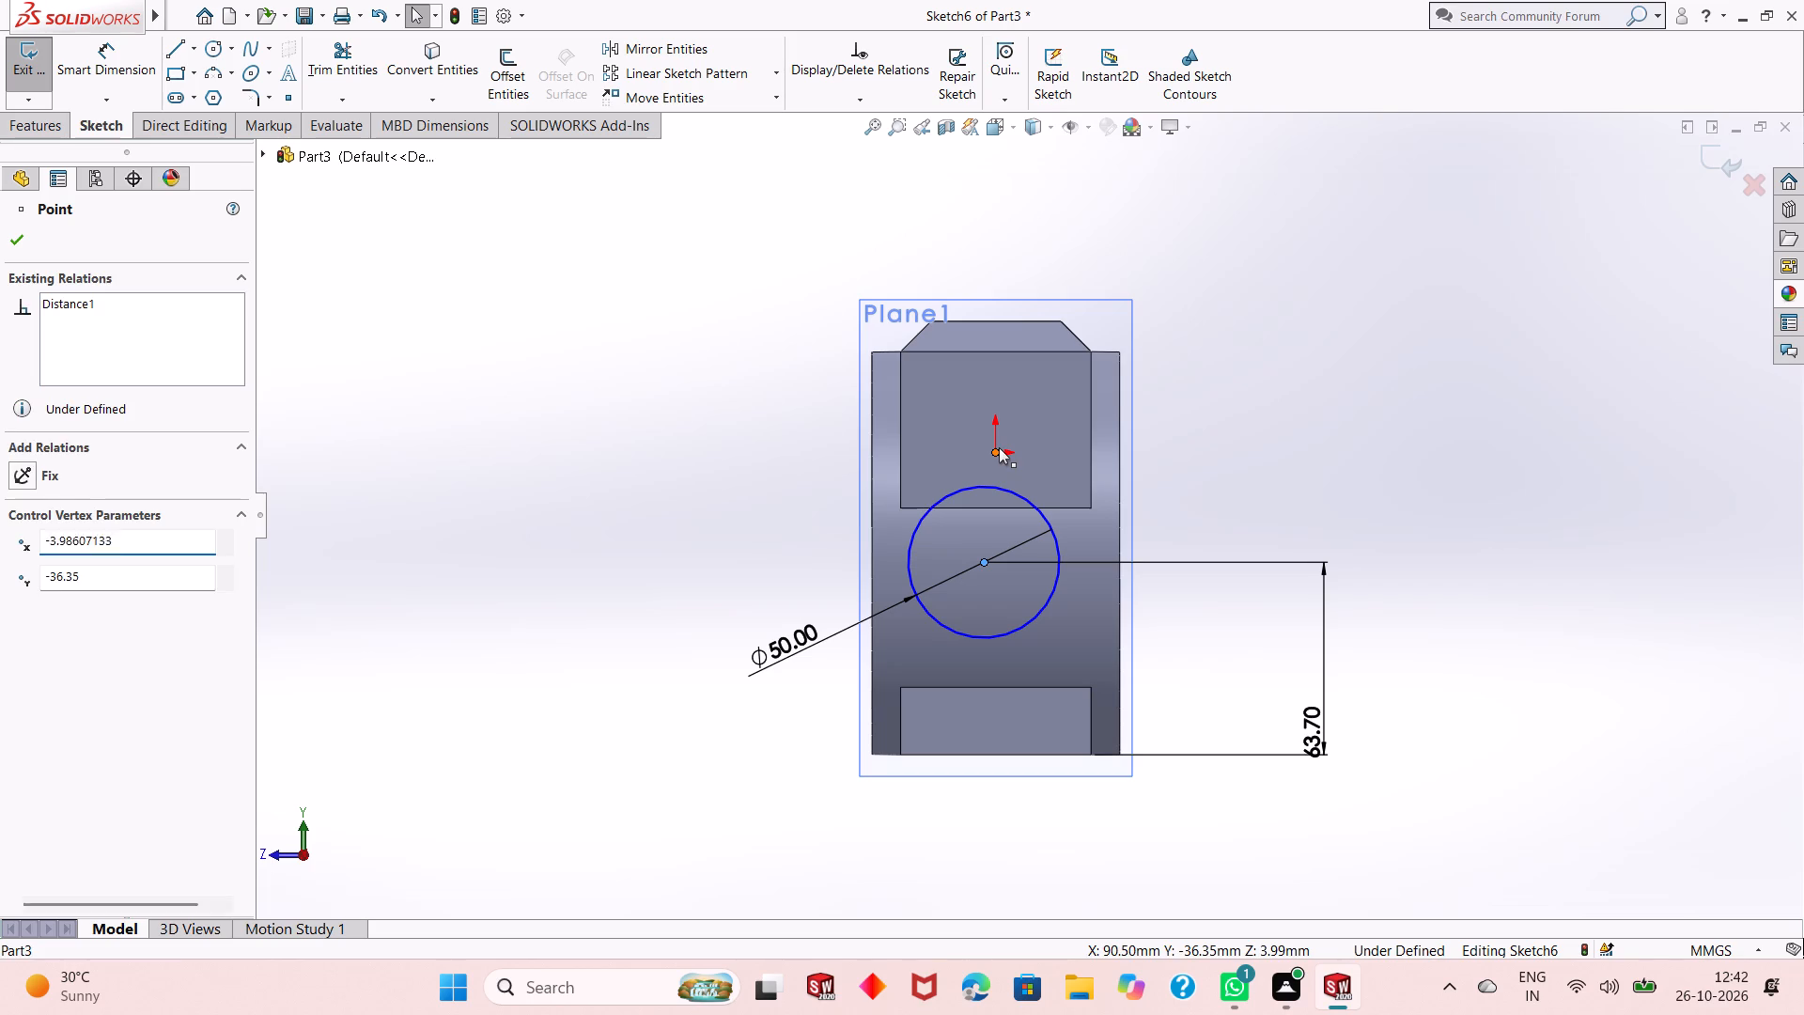
click(1081, 359)
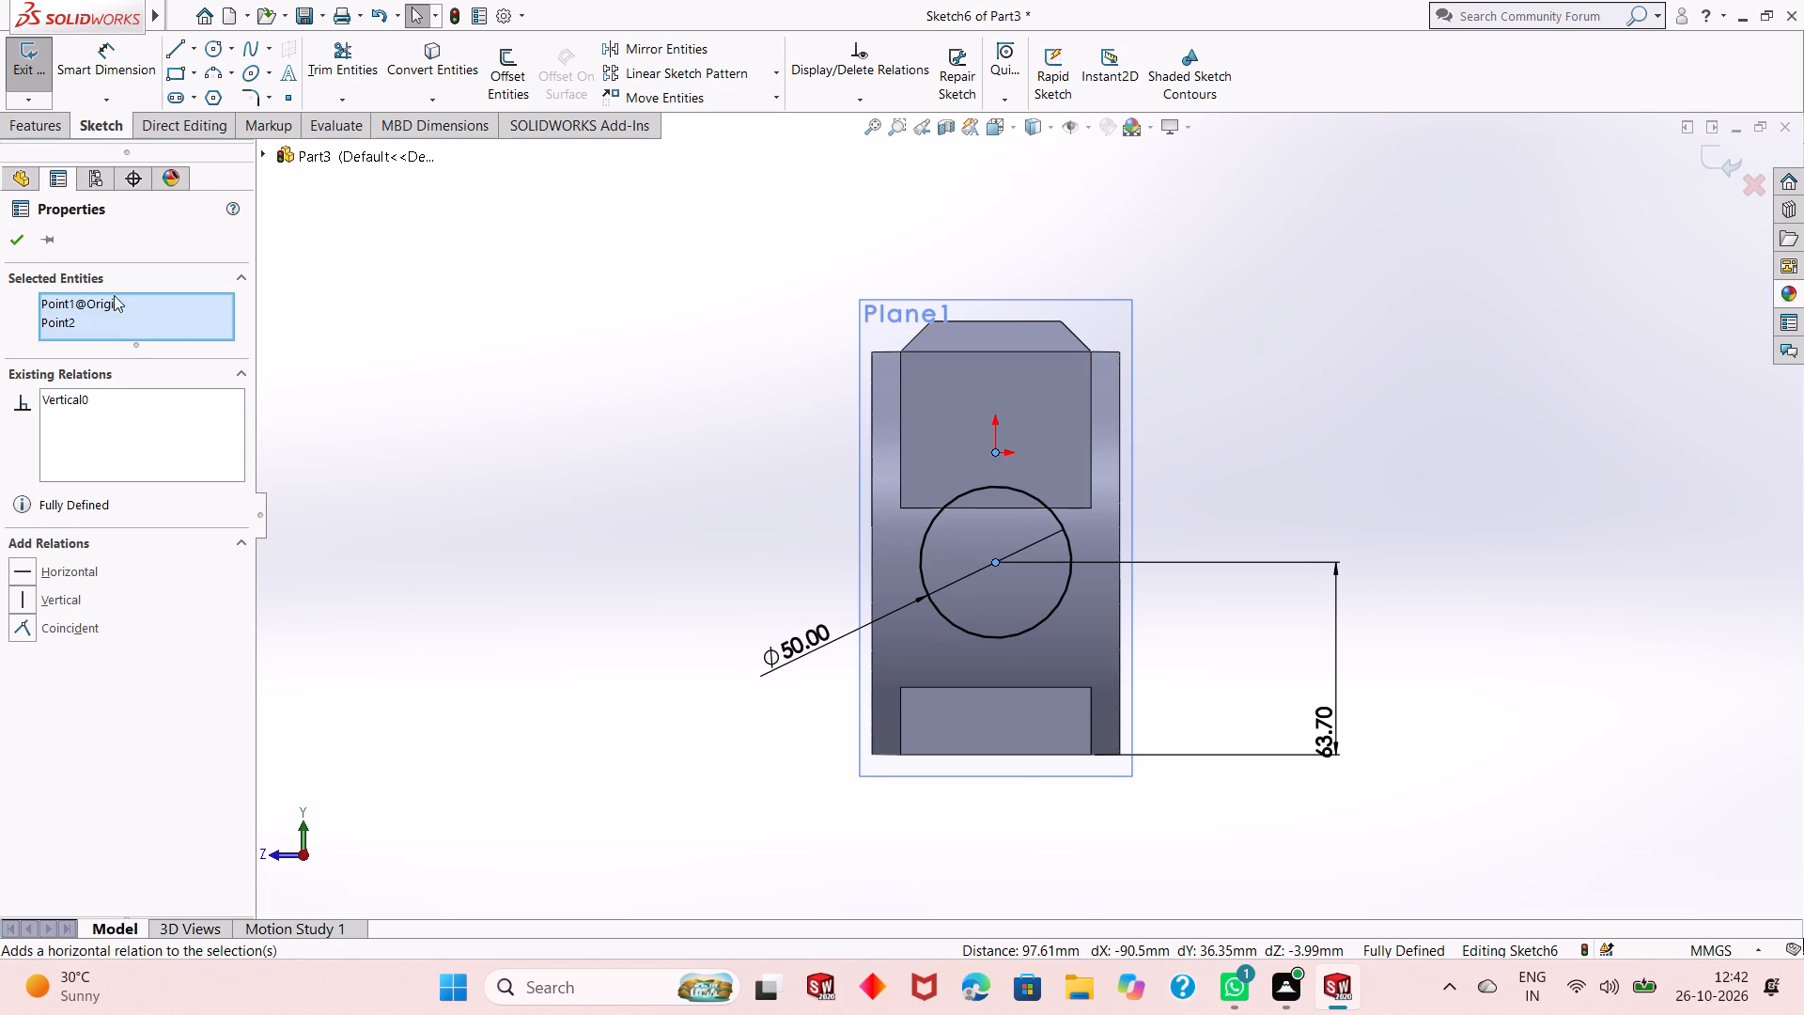
click(19, 230)
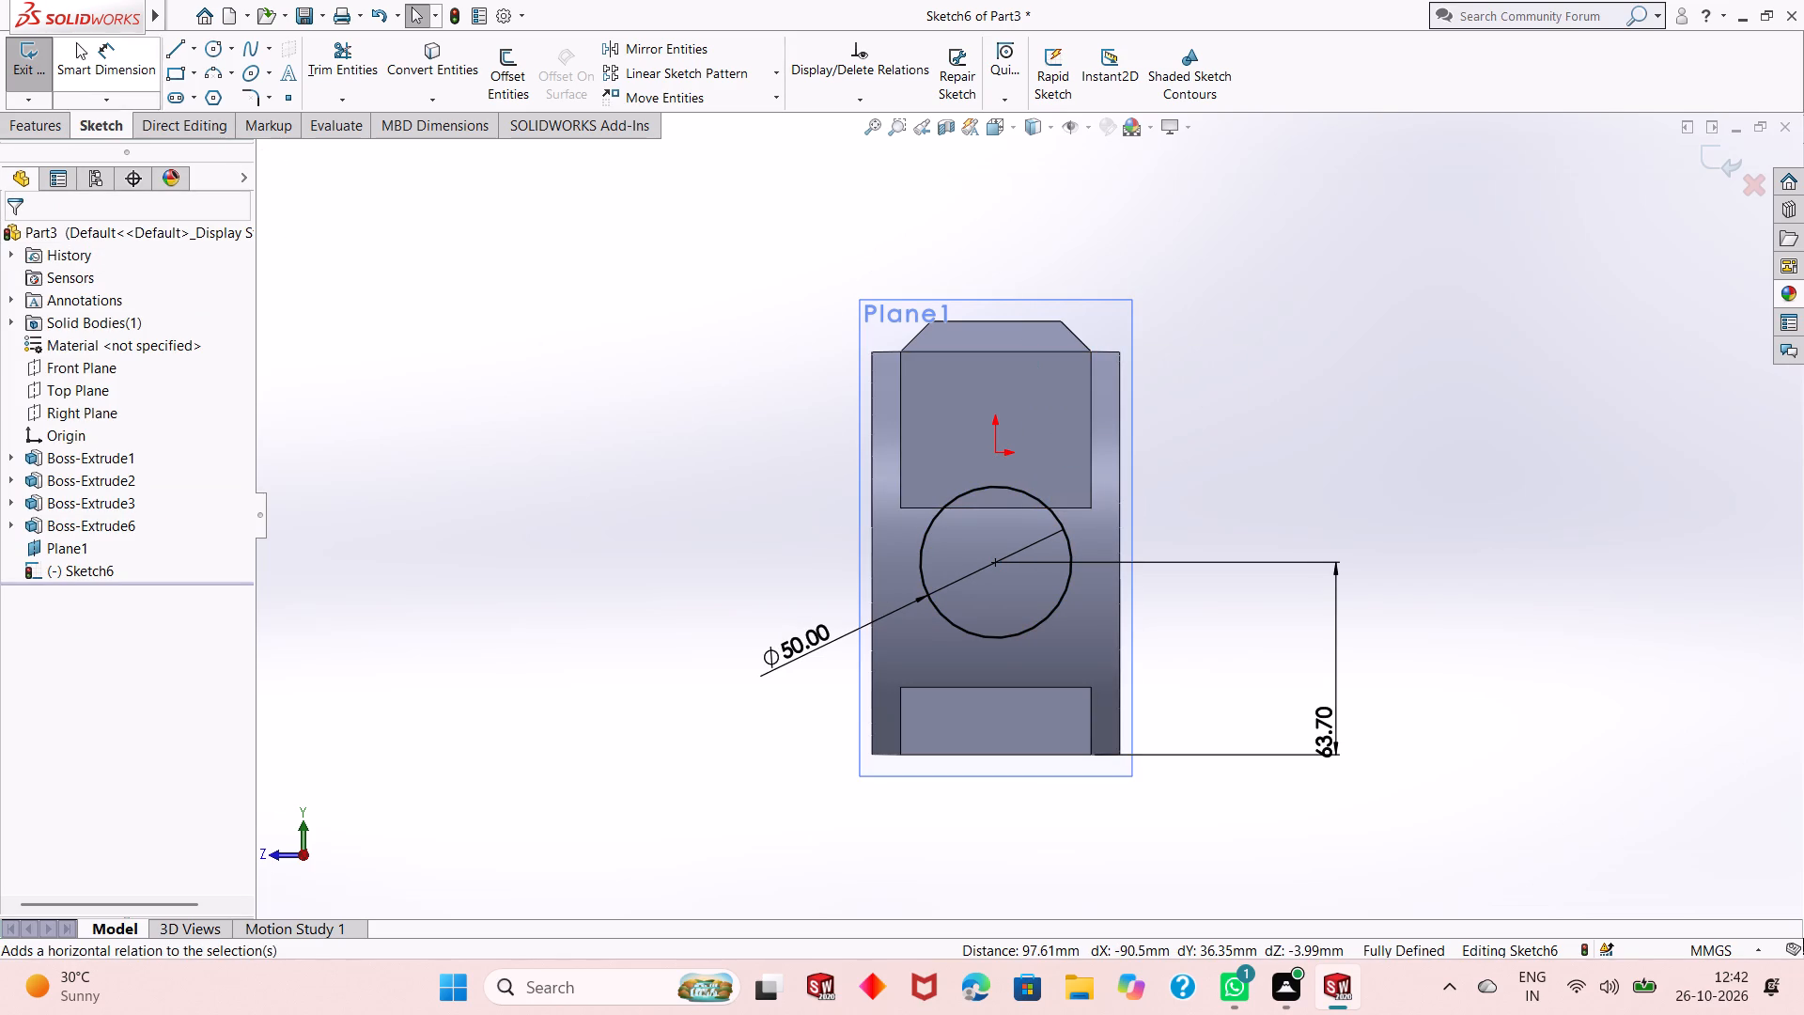
Draw three connected lines from the circle's one side quadrant down, 50 mm across horizontally, and back up to the opposite quadrant.
click(179, 40)
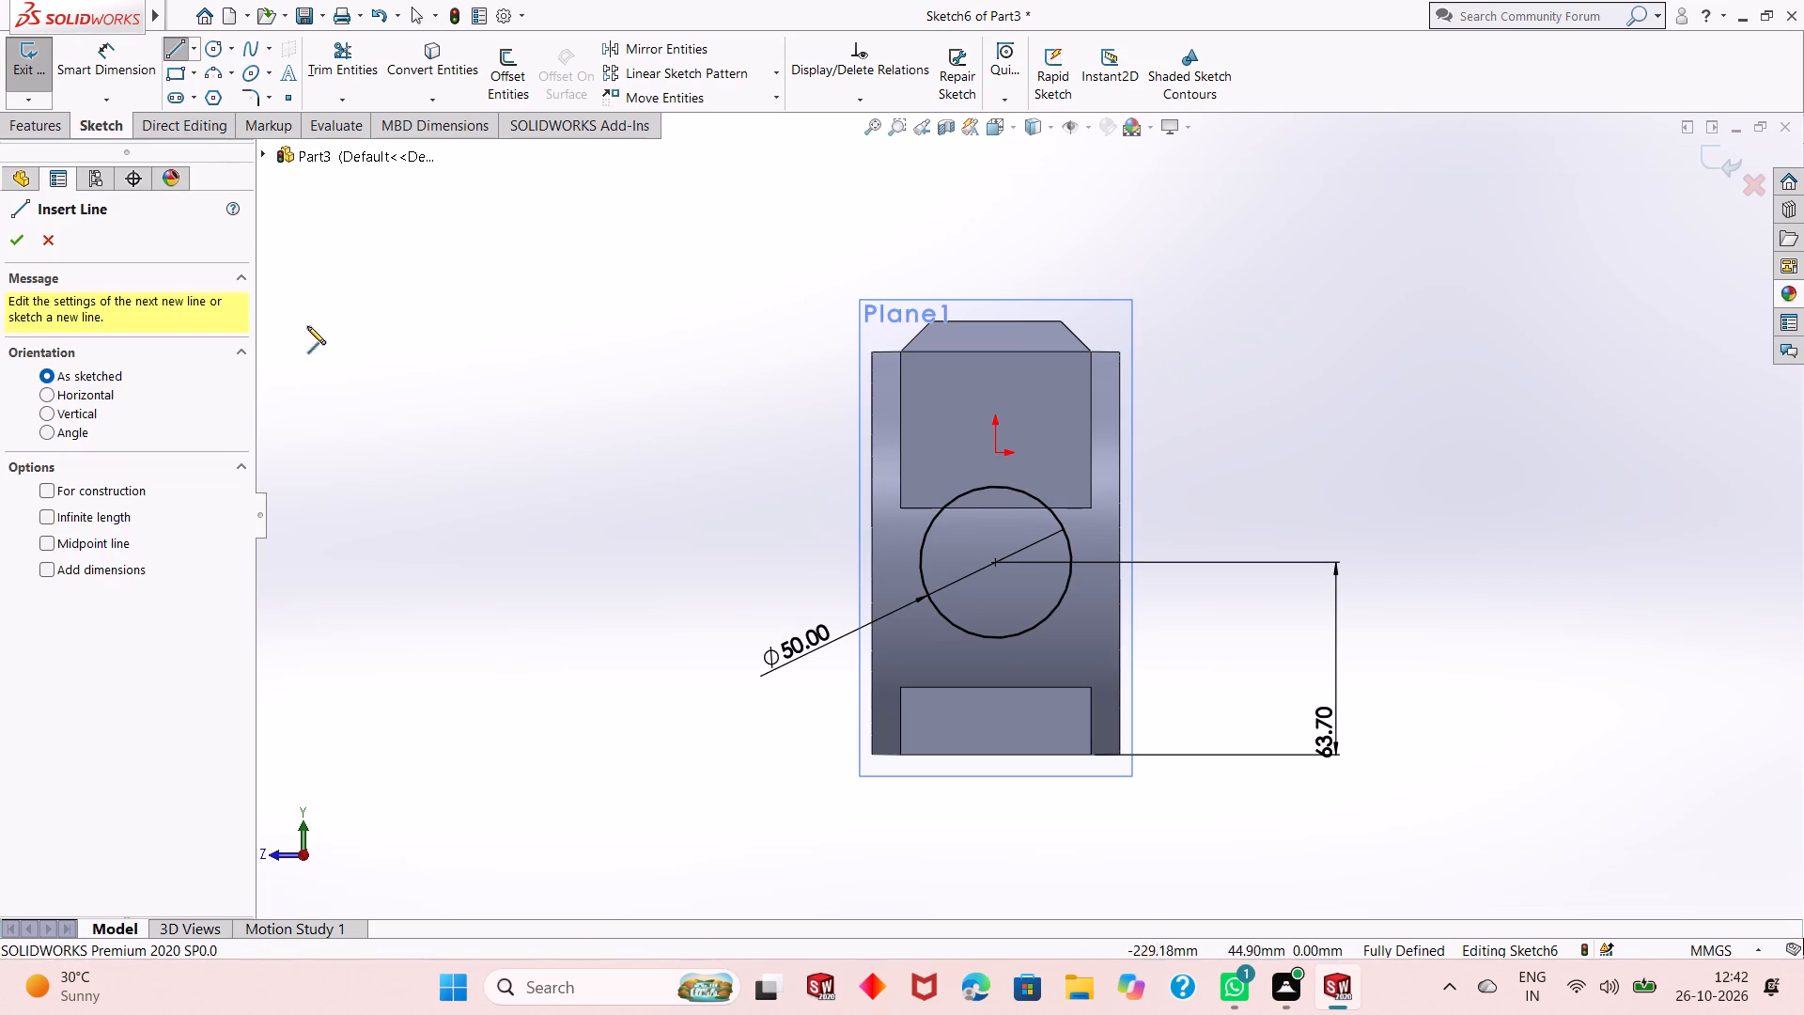
click(925, 561)
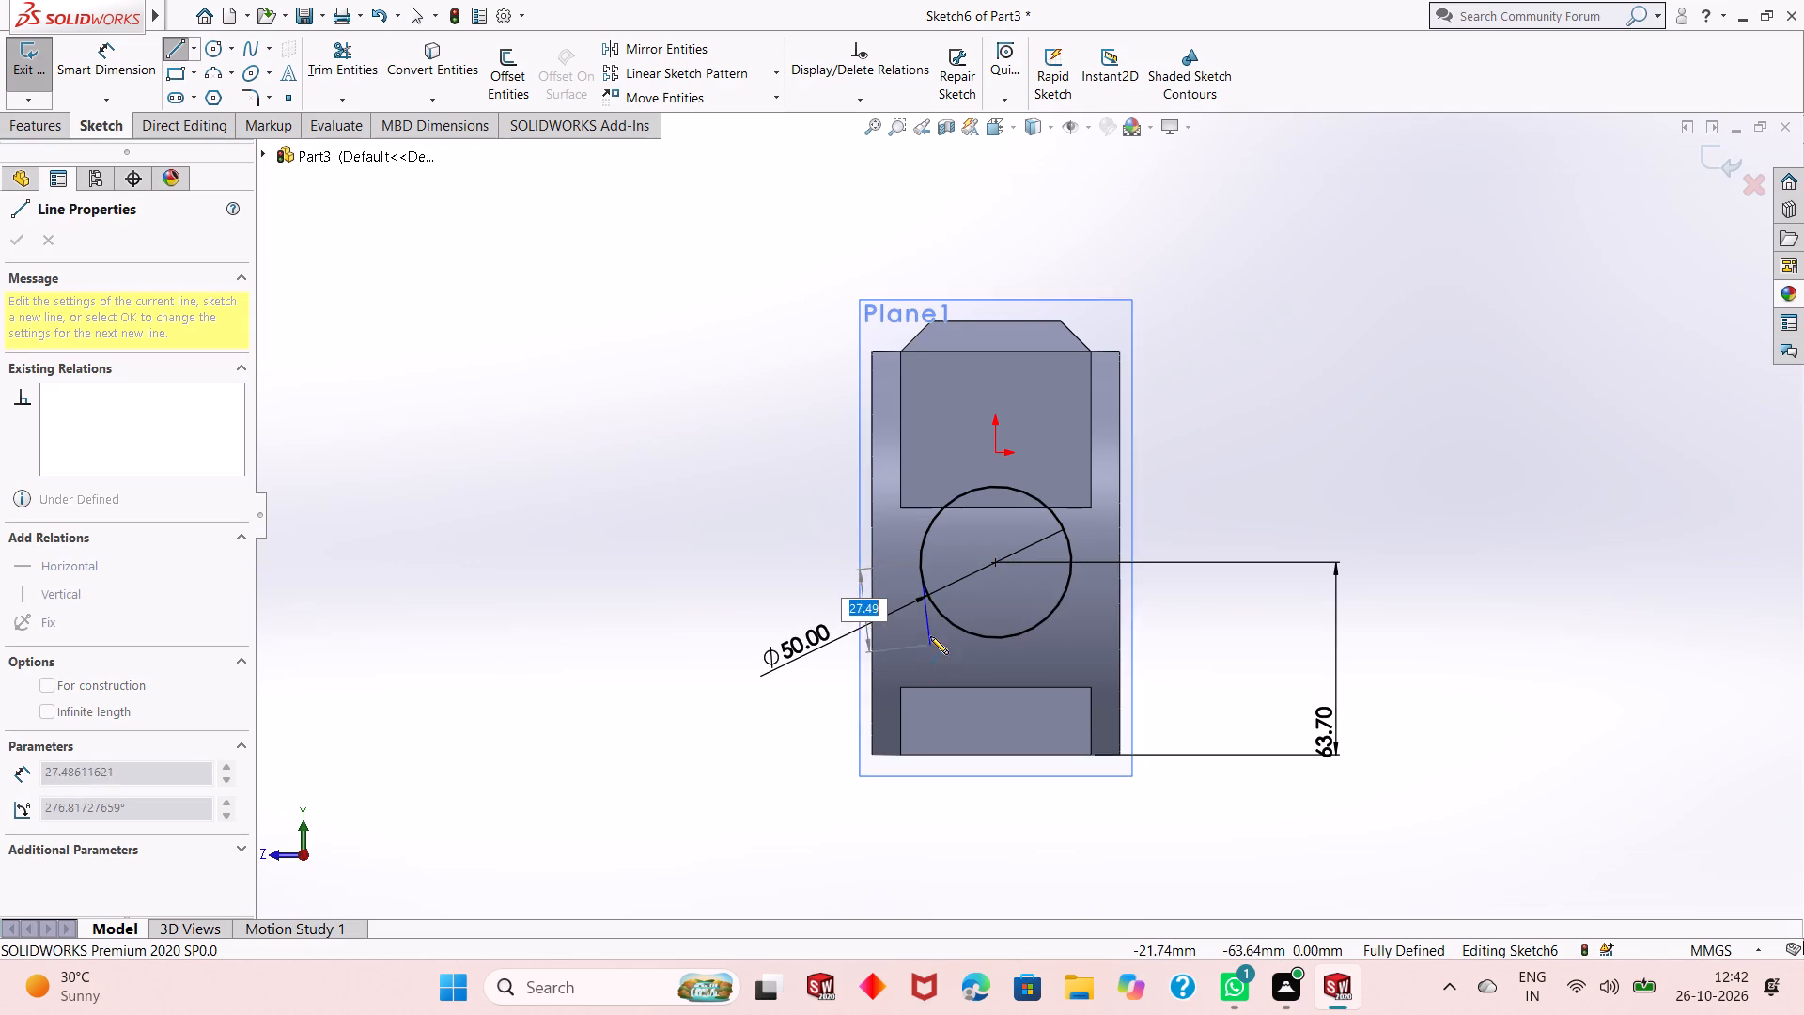
click(924, 616)
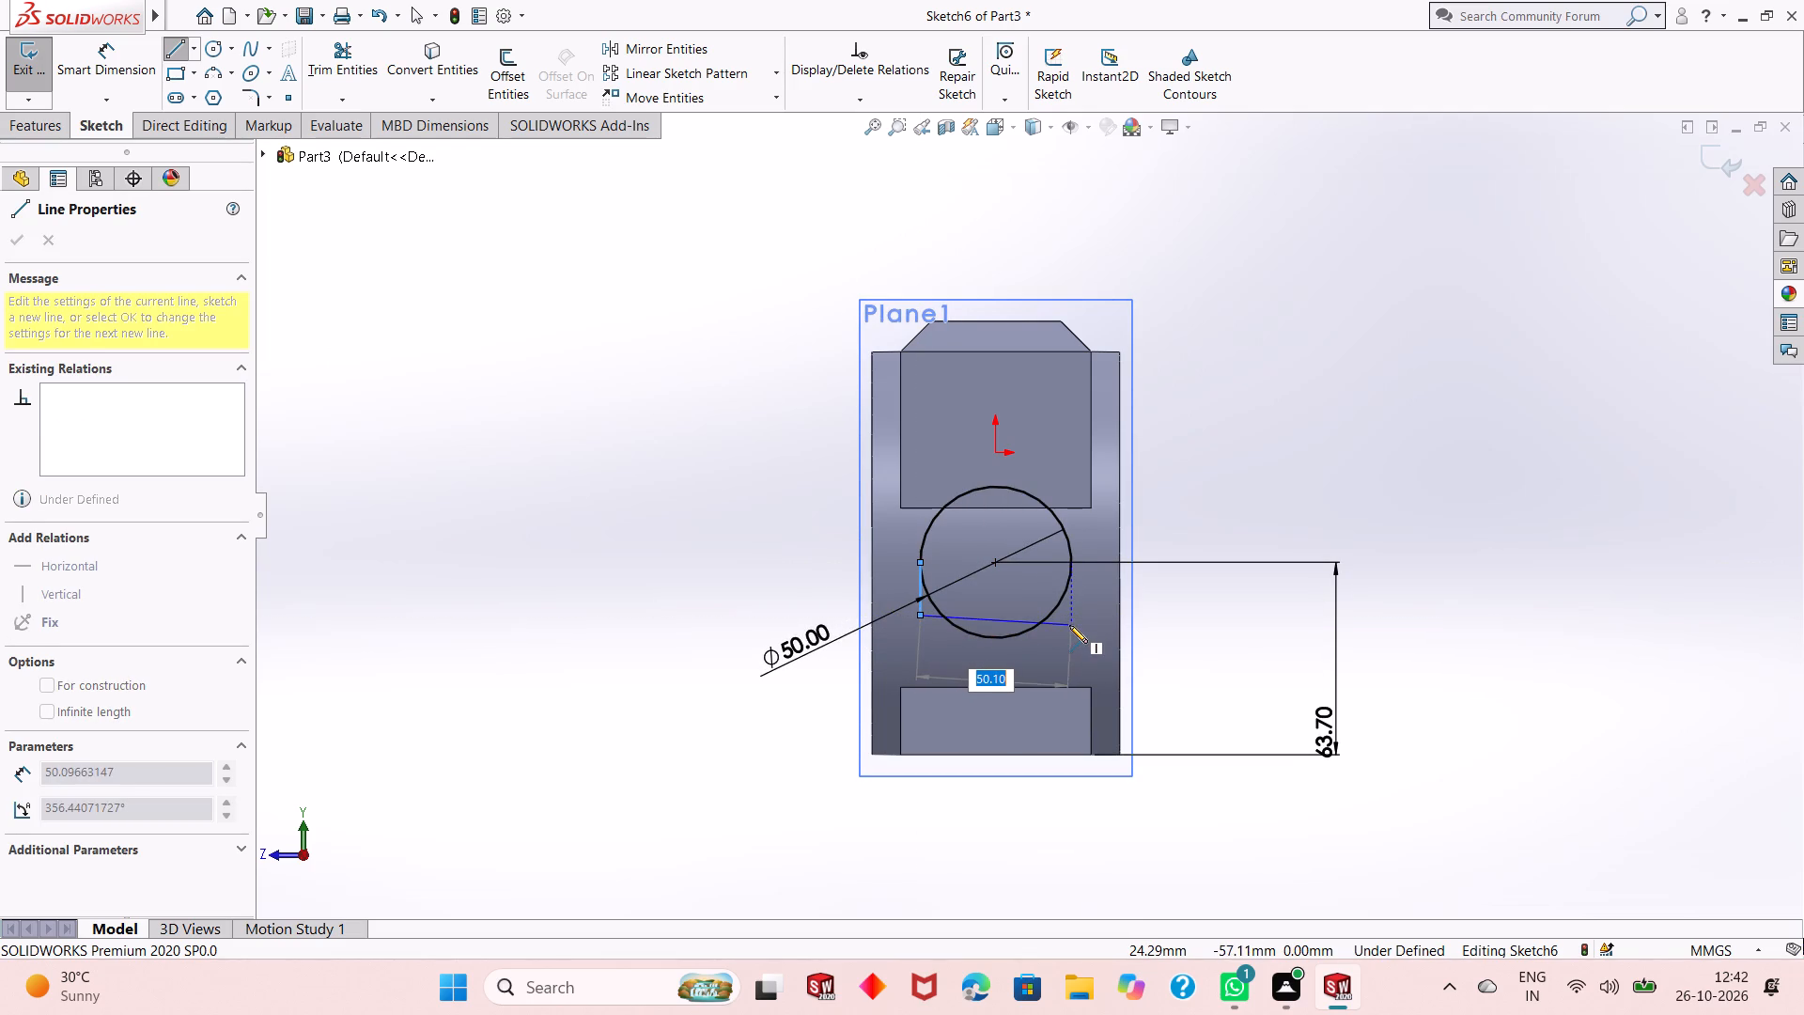
click(1069, 614)
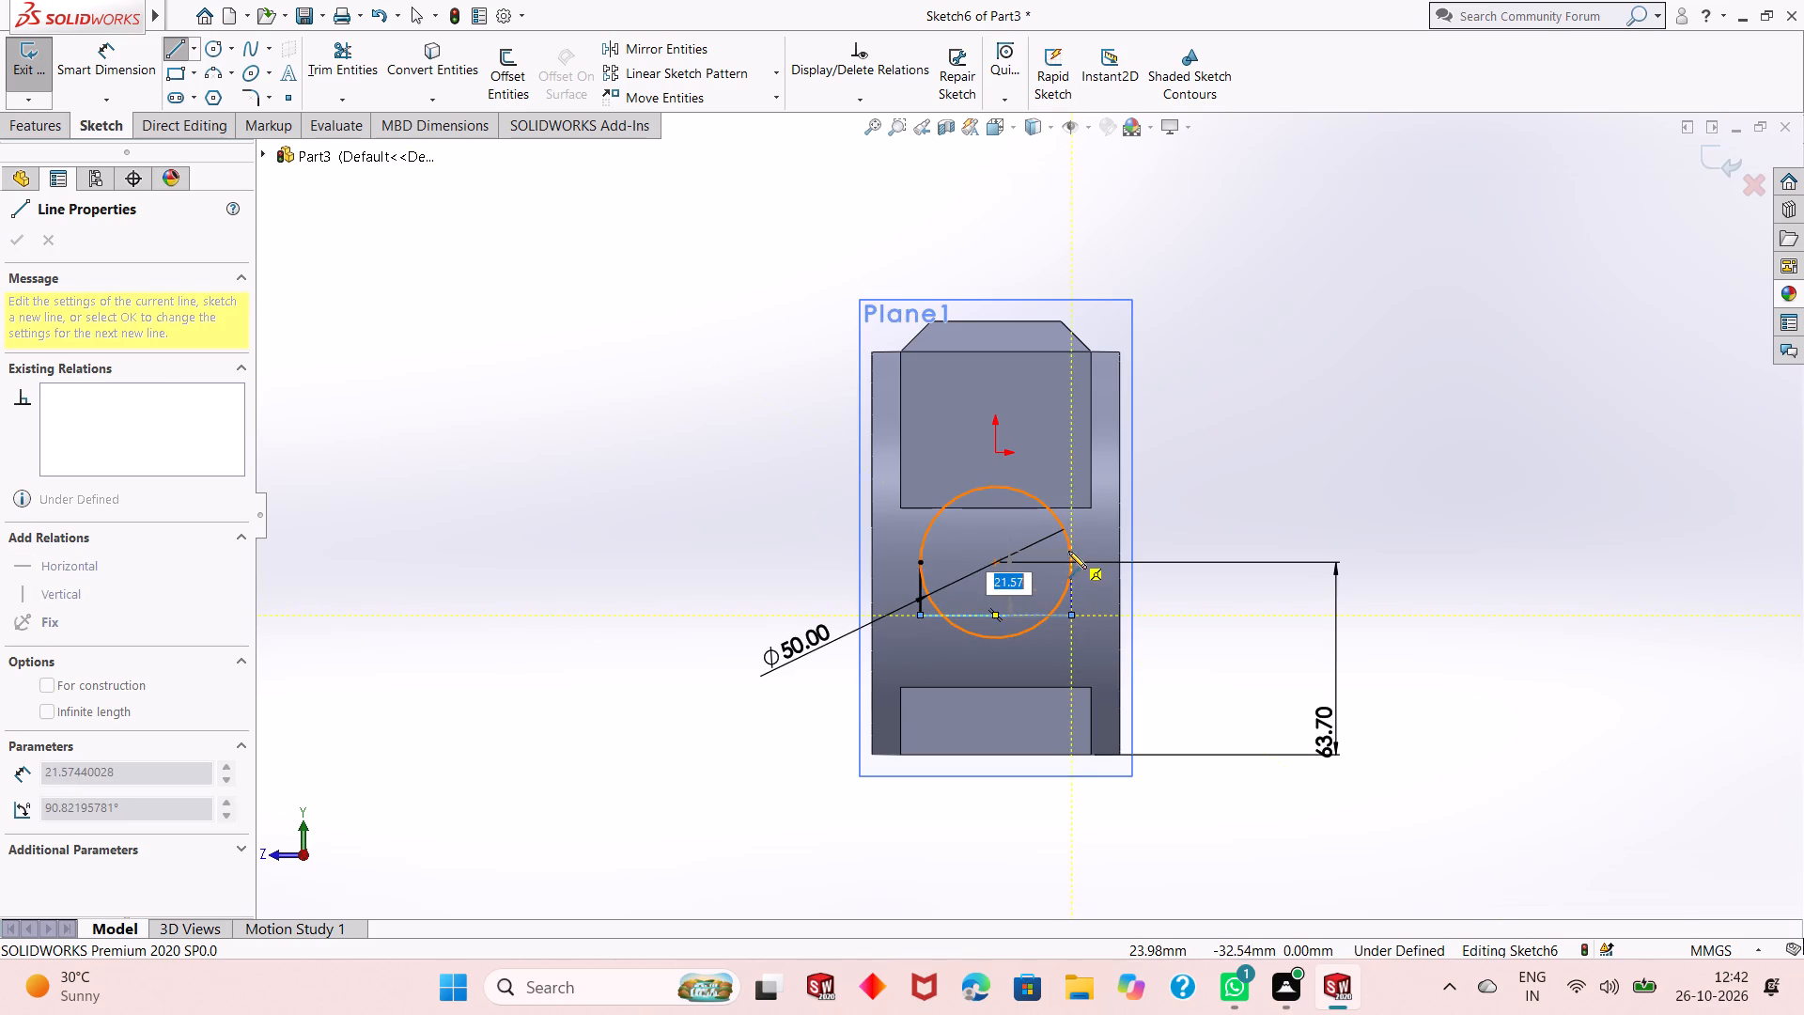
click(1071, 561)
right_click(1163, 447)
click(1203, 458)
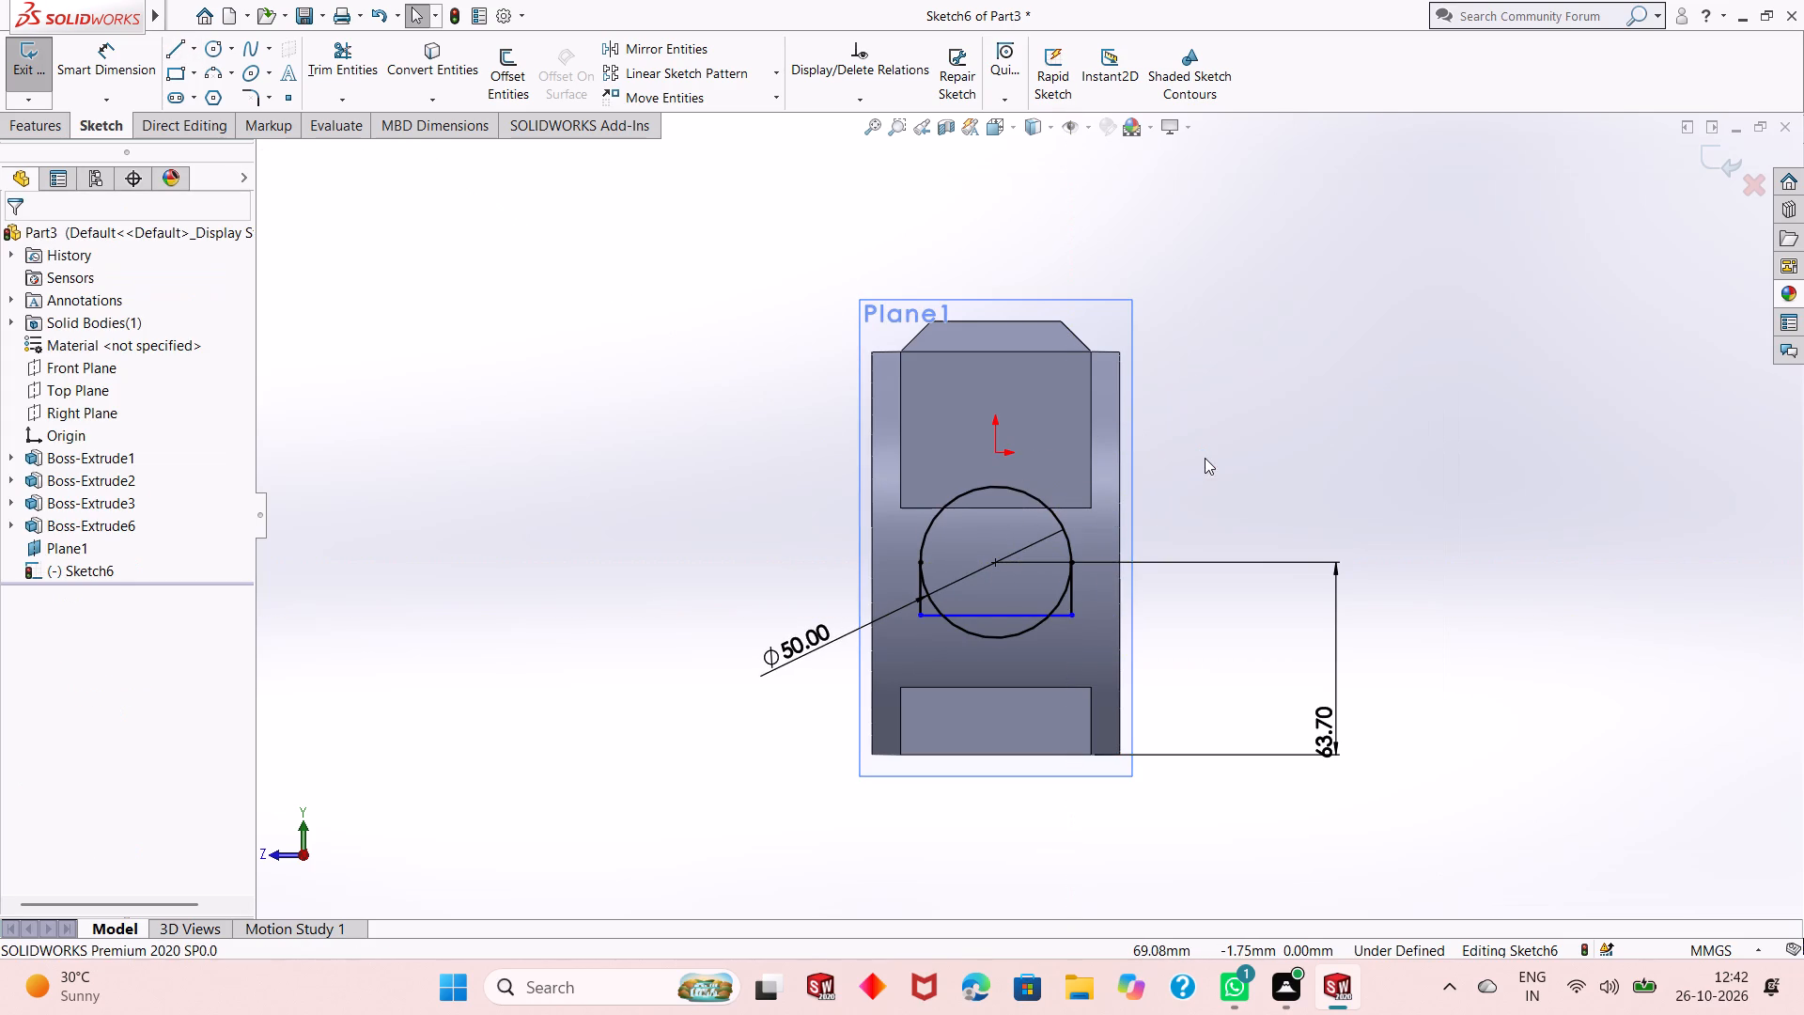
Dimension the horizontal line's height above the body's bottom edge and set it to 44.7 mm.
click(101, 61)
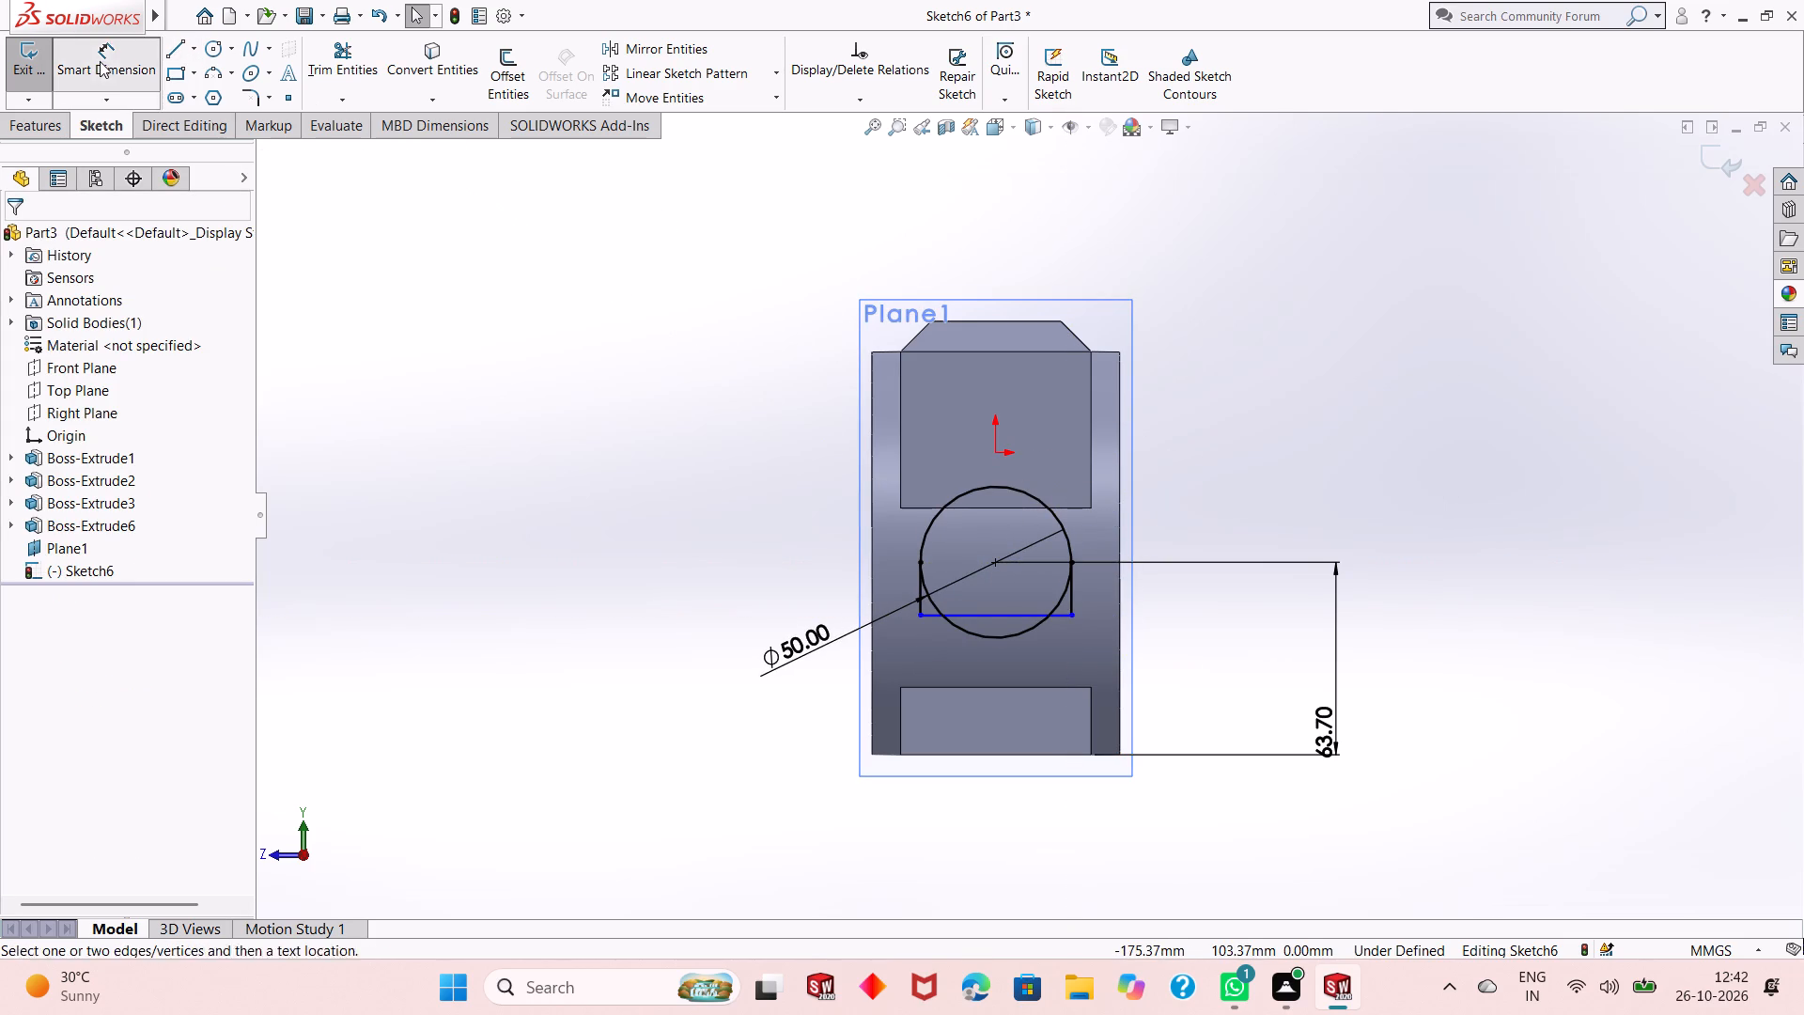
click(1060, 612)
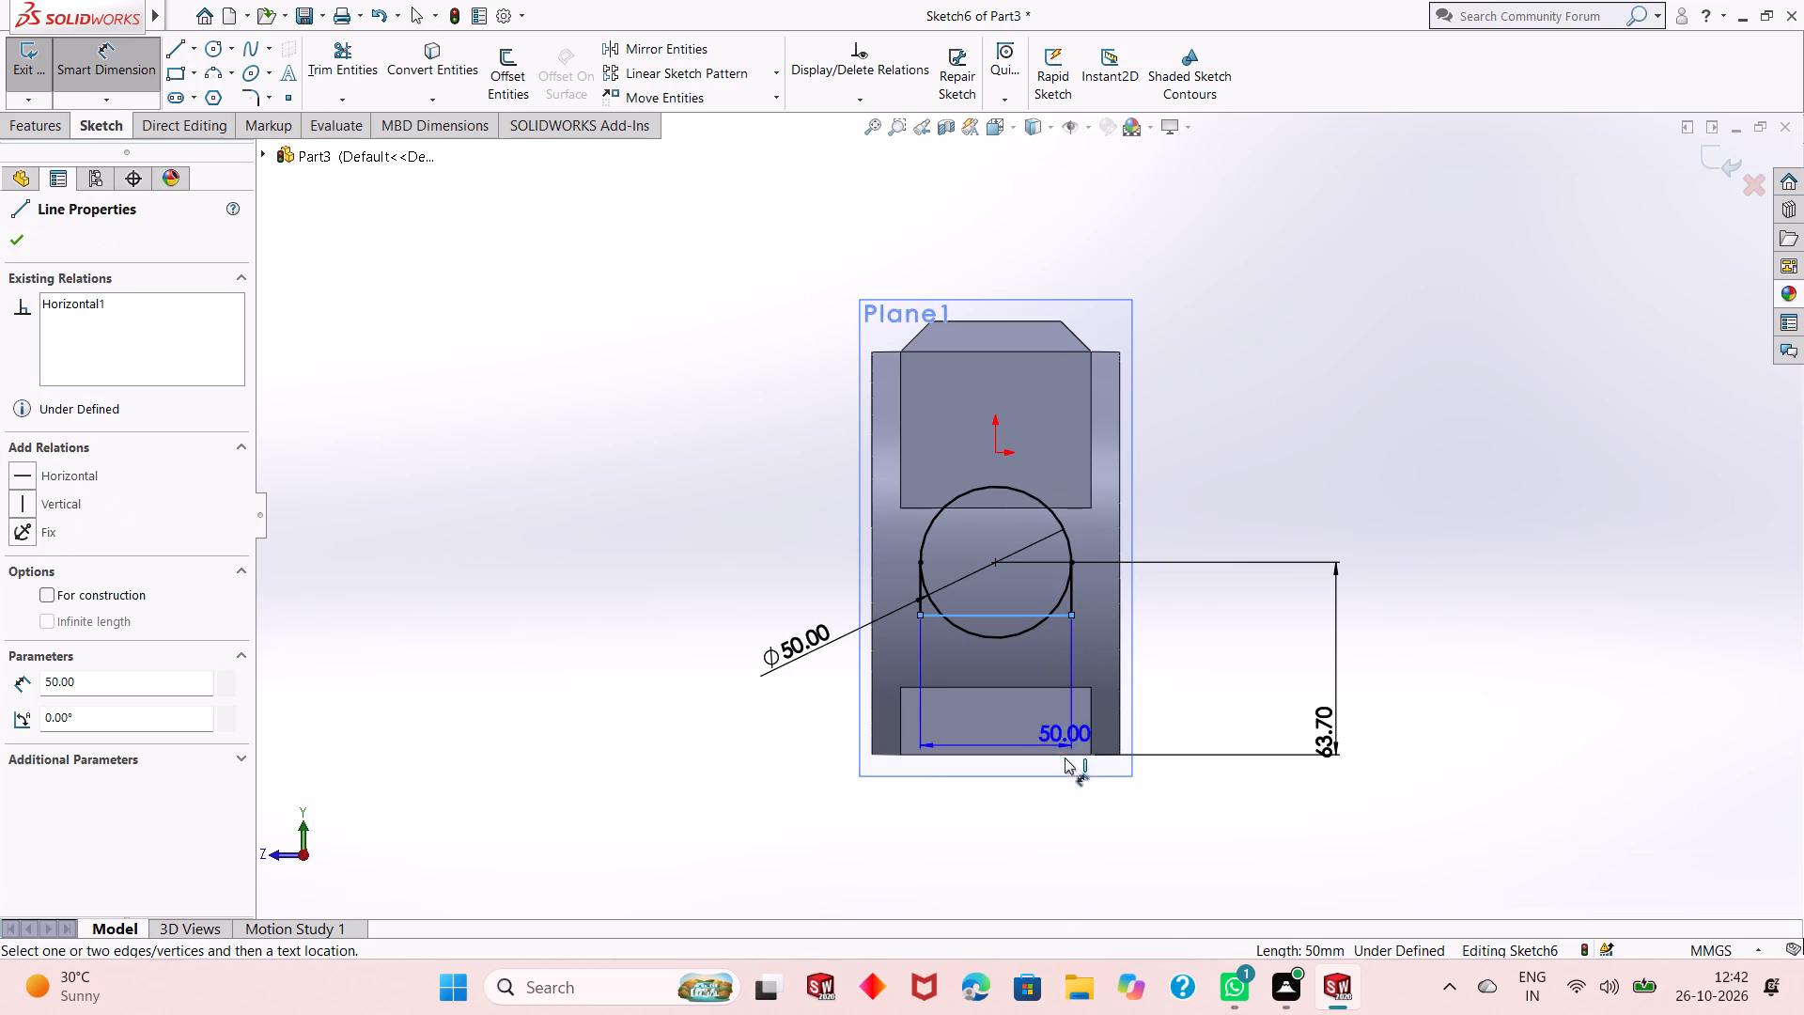
click(1055, 756)
click(1258, 711)
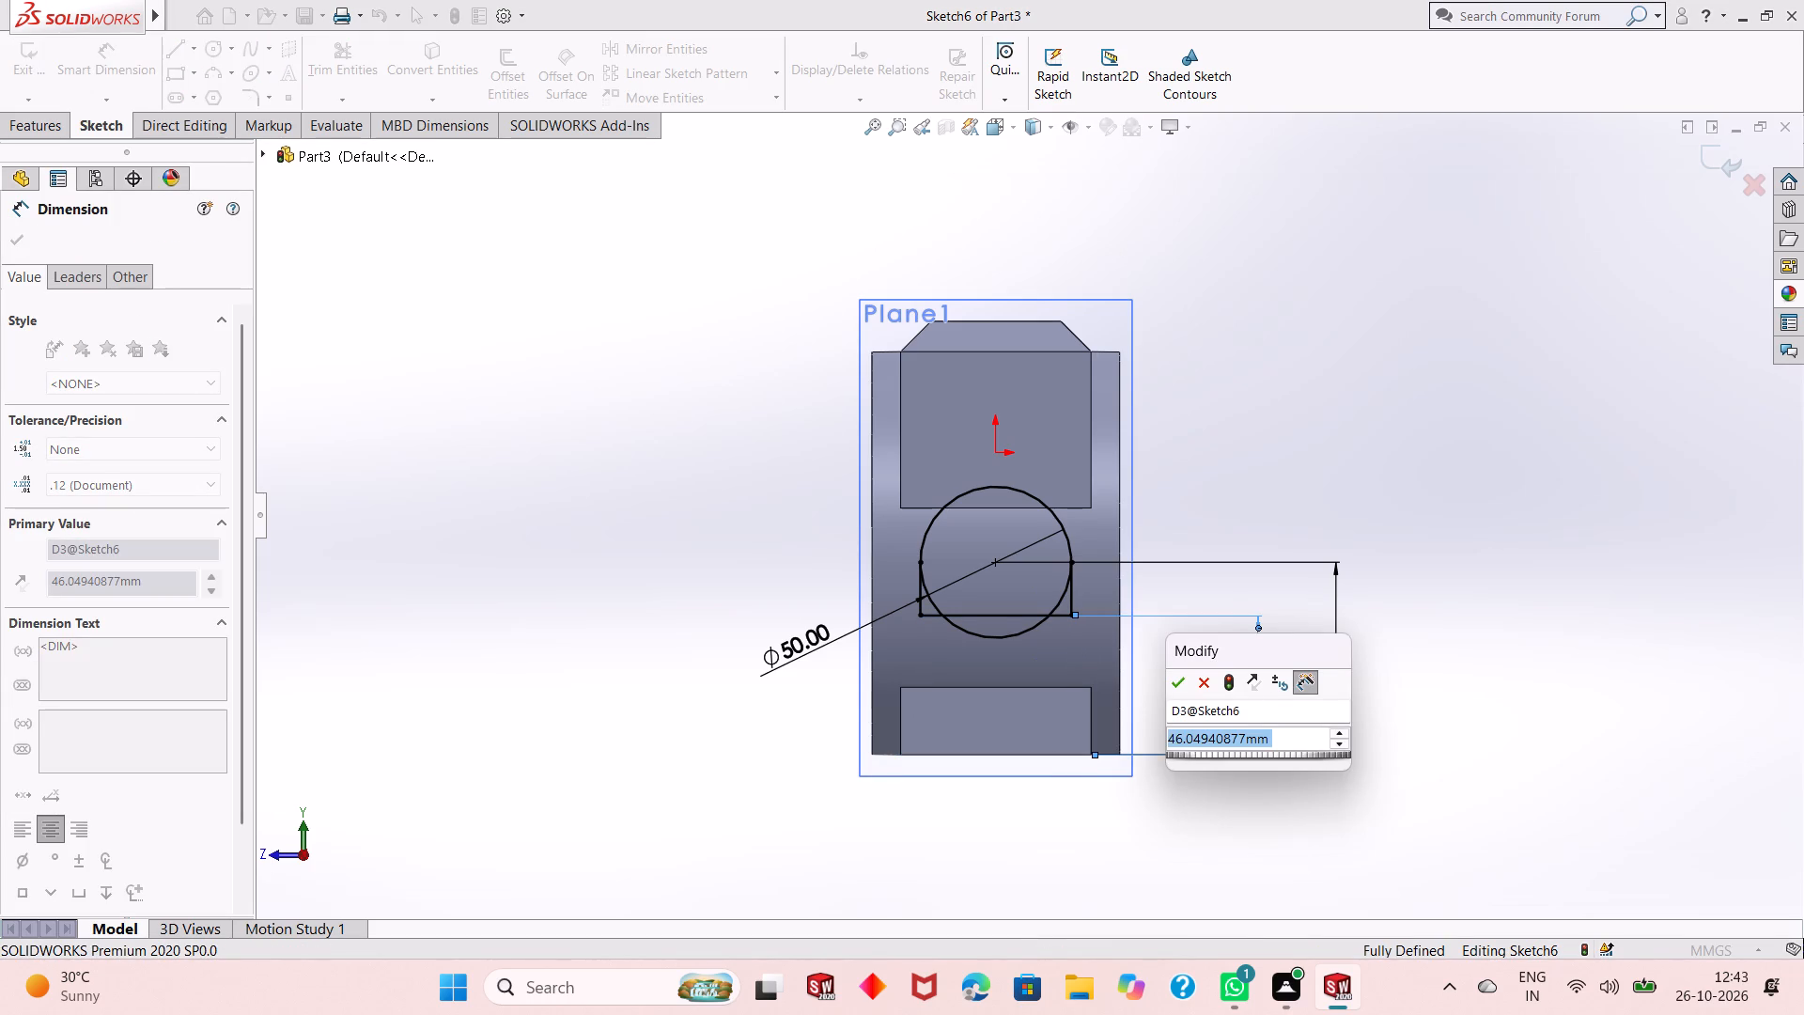
text(44.7)
key(Return)
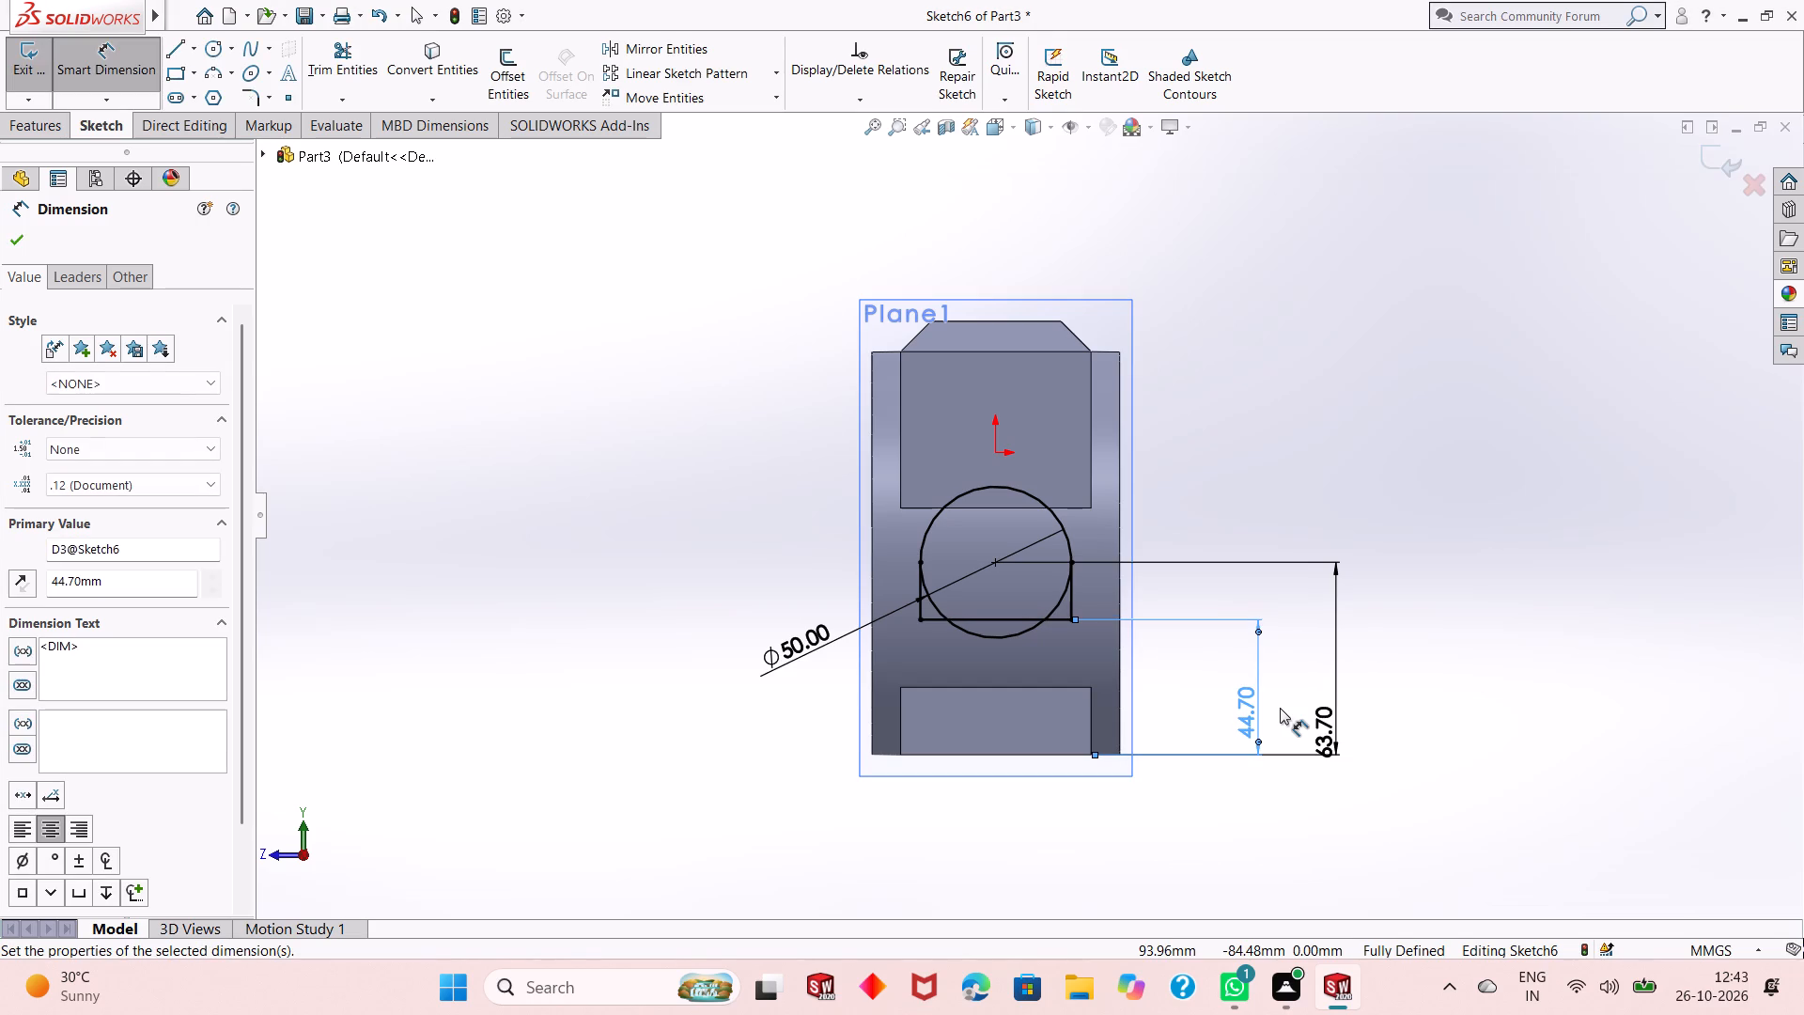
right_click(1330, 475)
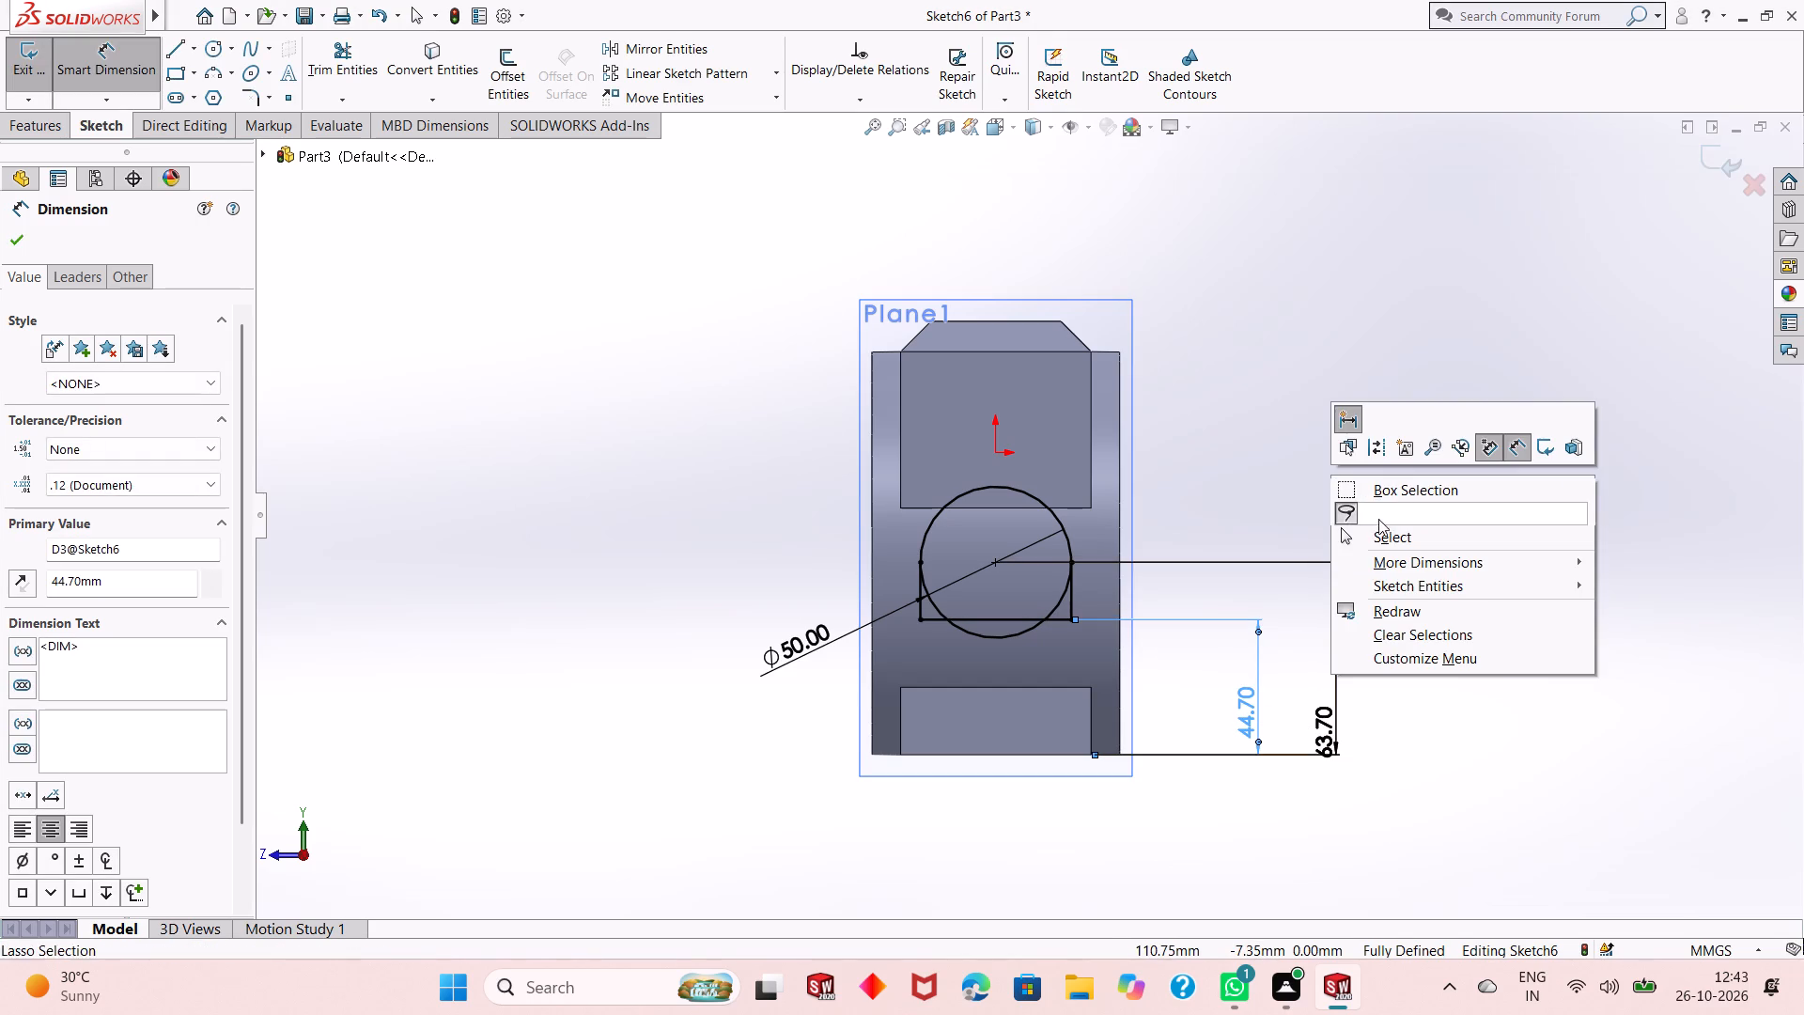
click(1381, 545)
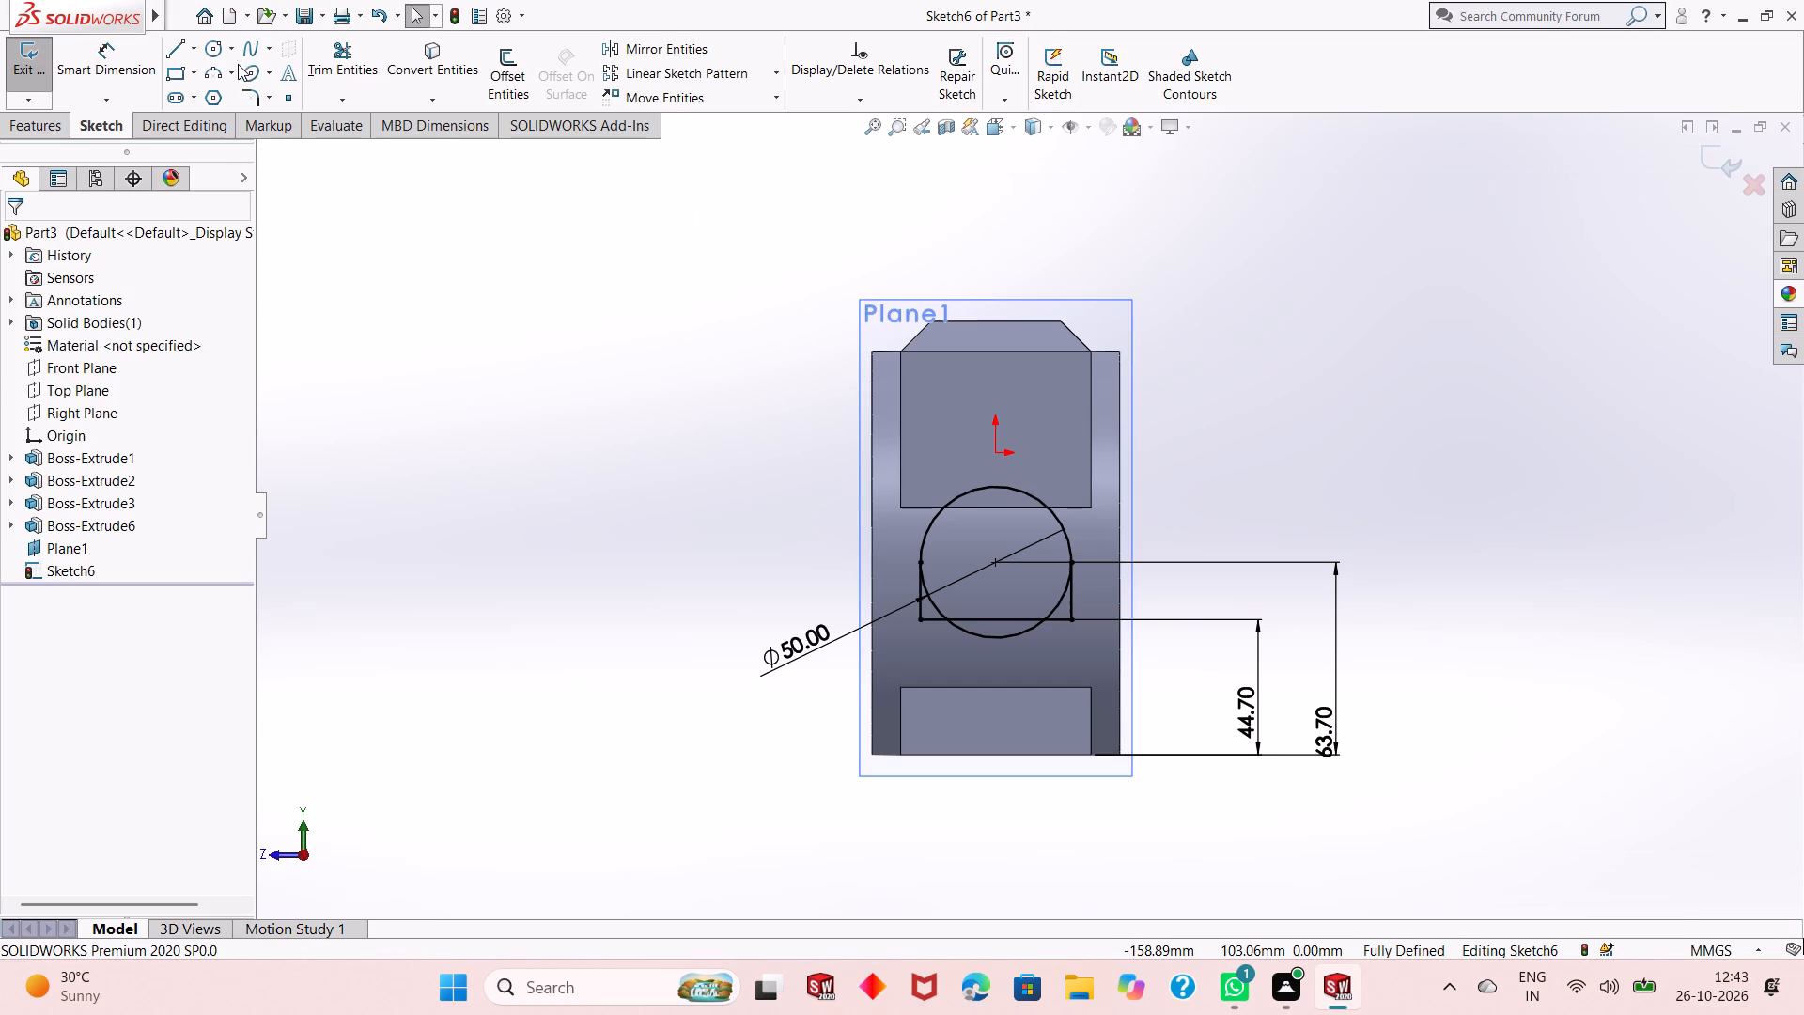
Trim away the circle's lower arcs below and inside the three lines, leaving a closed arch profile with a flat base.
click(328, 66)
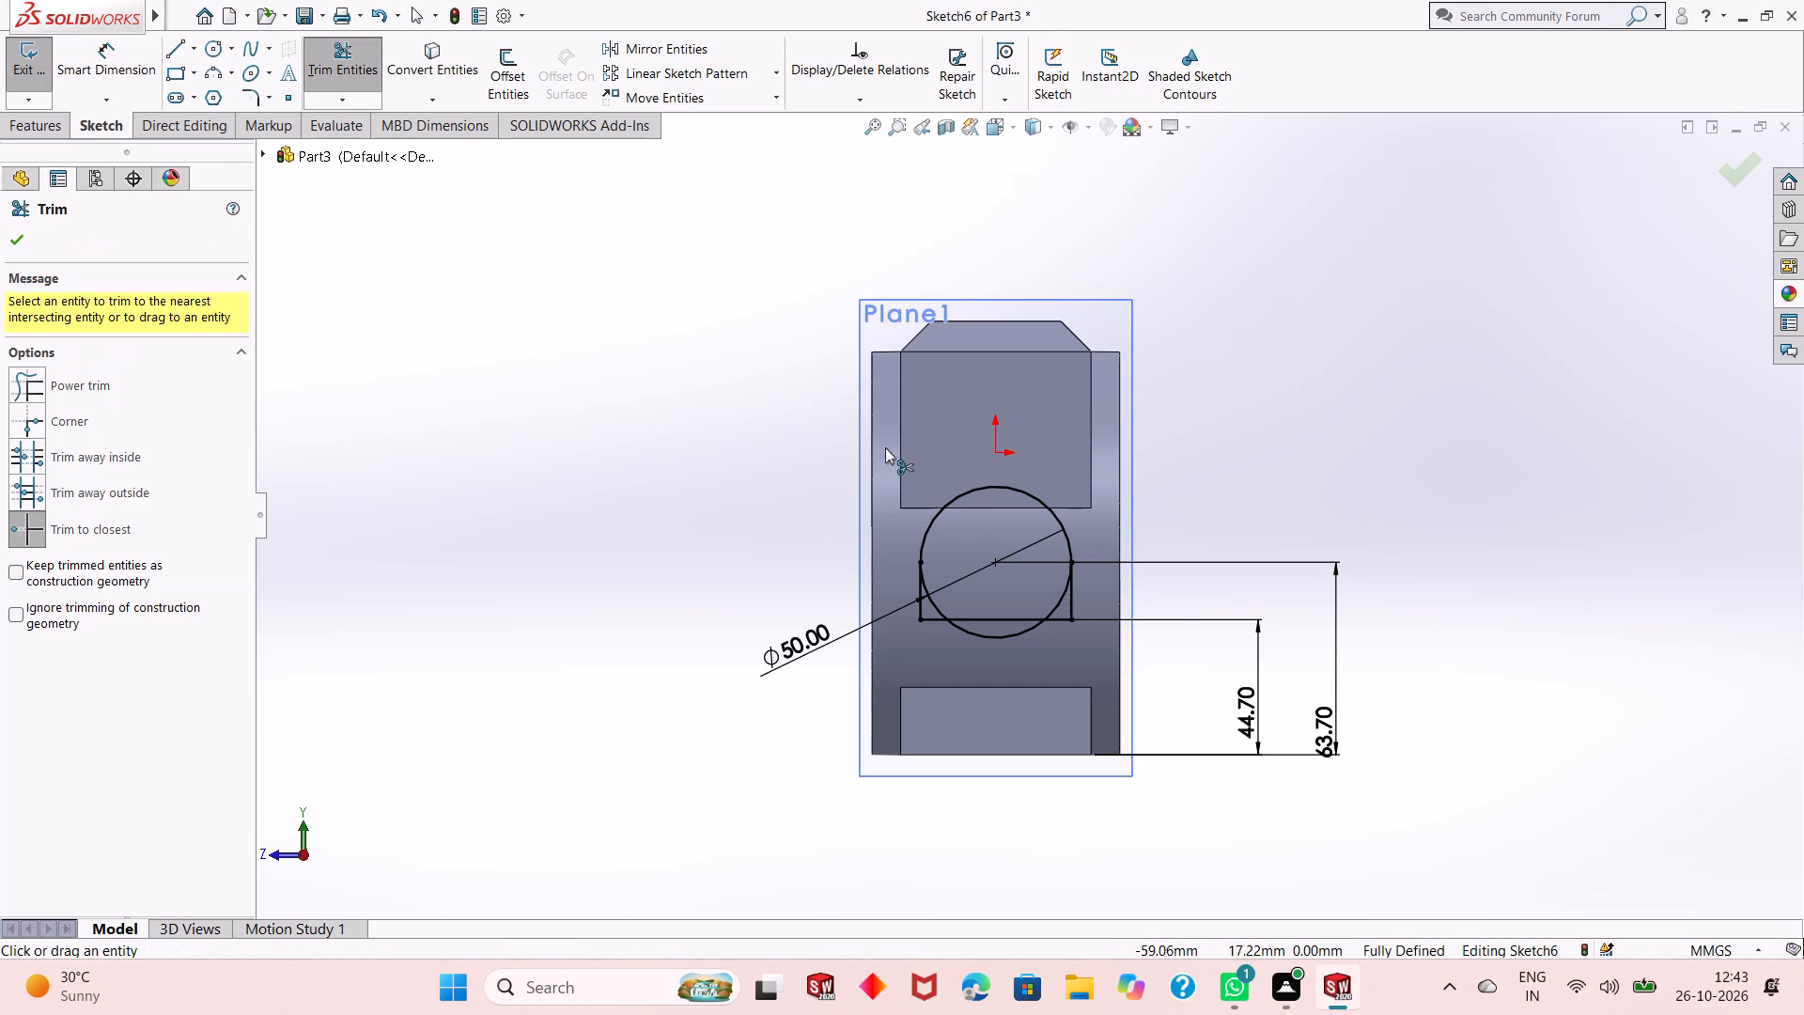
scroll(1028, 625, down, 4)
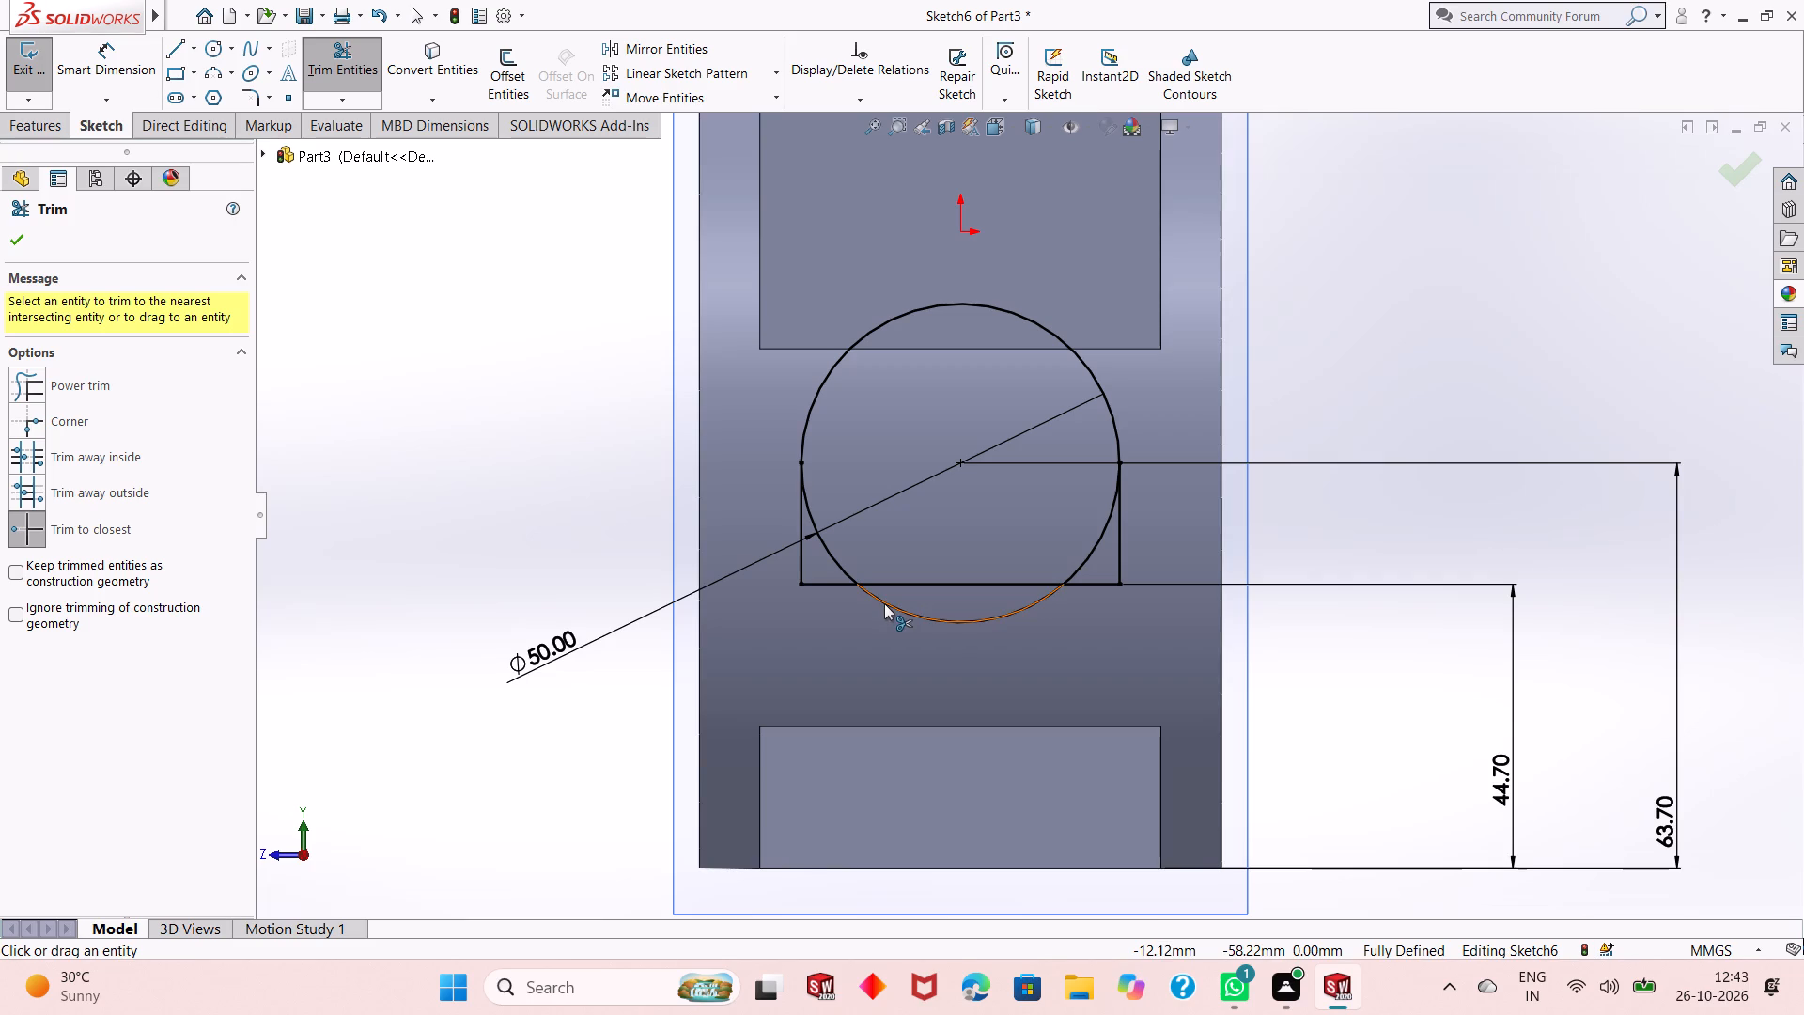
click(884, 604)
click(846, 553)
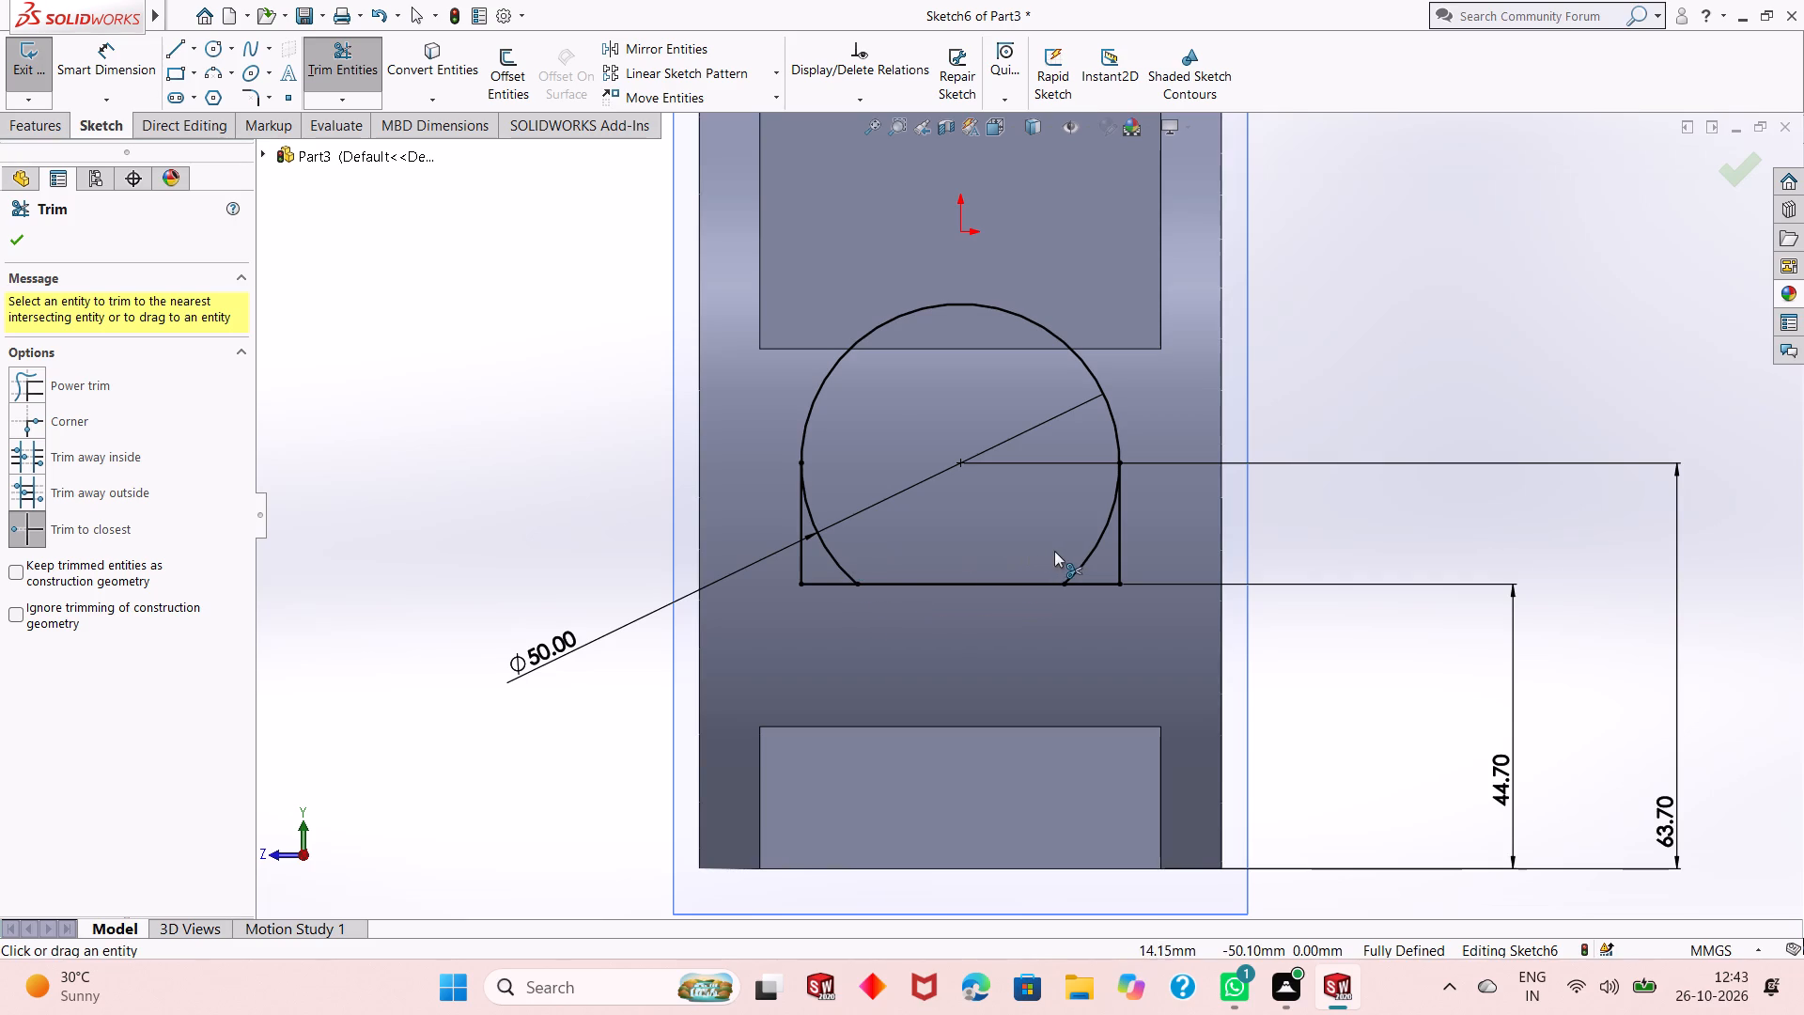
click(1098, 556)
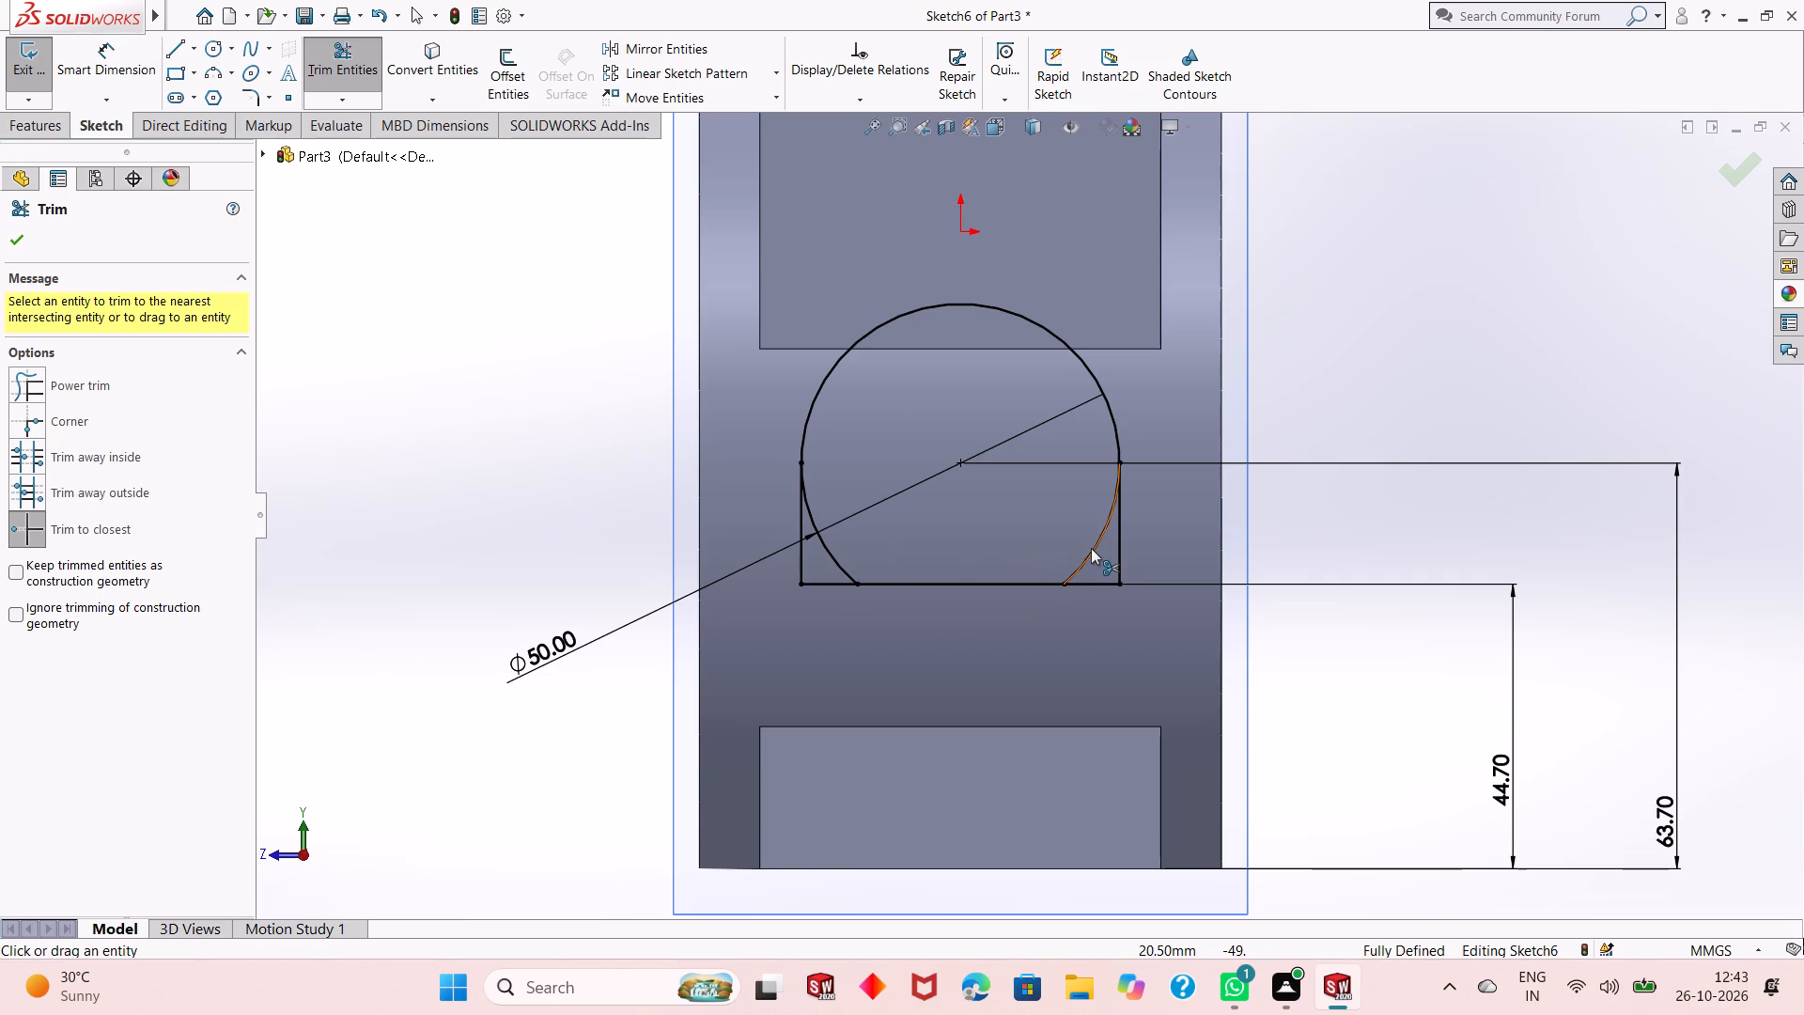
click(1092, 553)
click(832, 559)
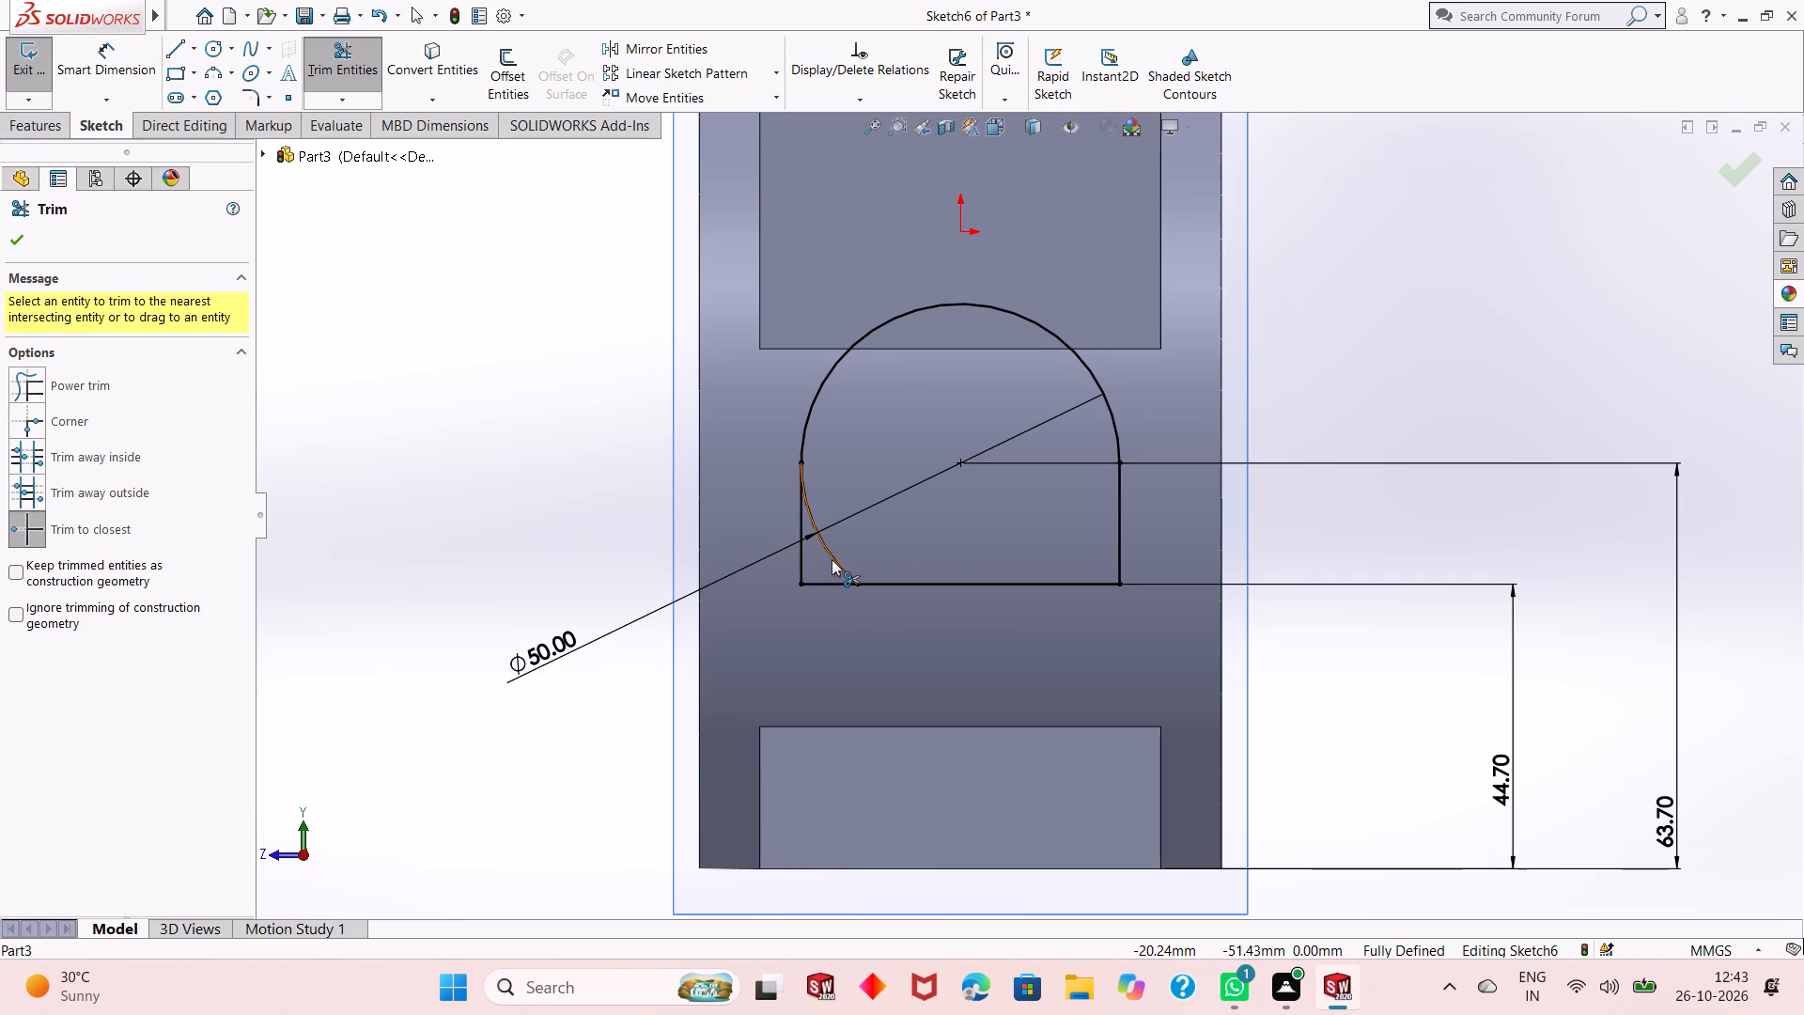
right_click(1388, 312)
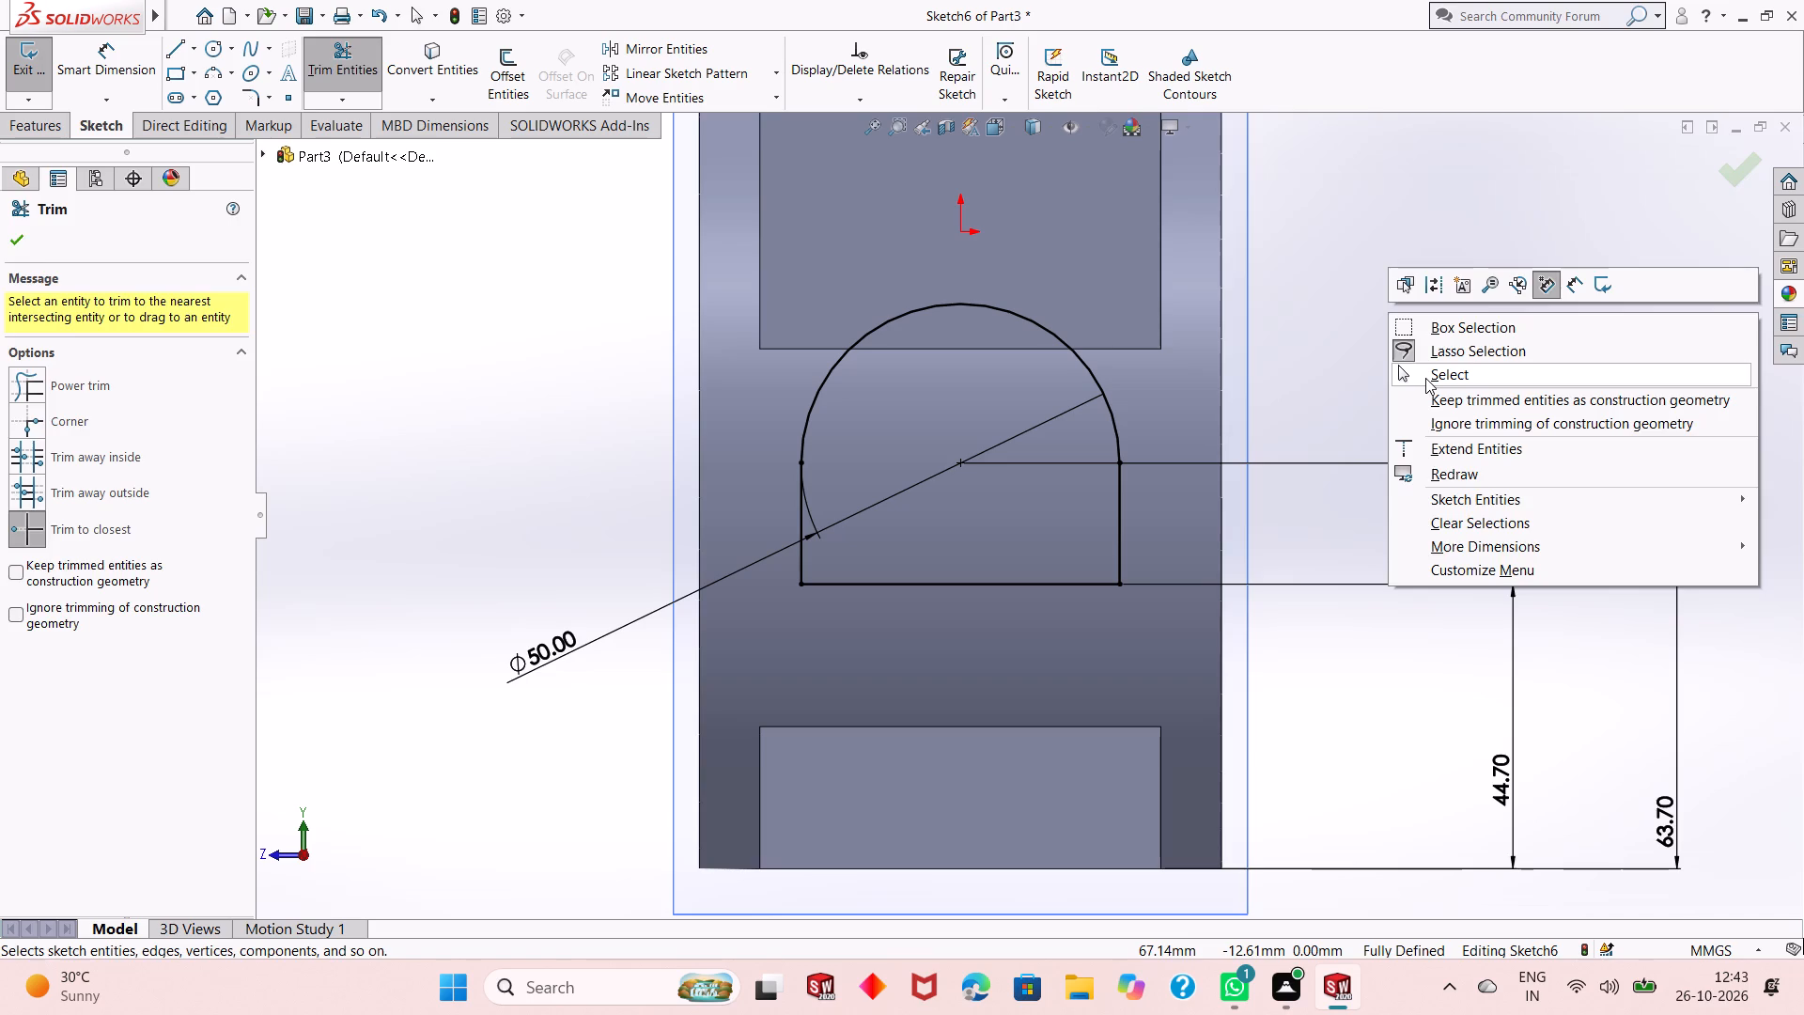
click(1425, 378)
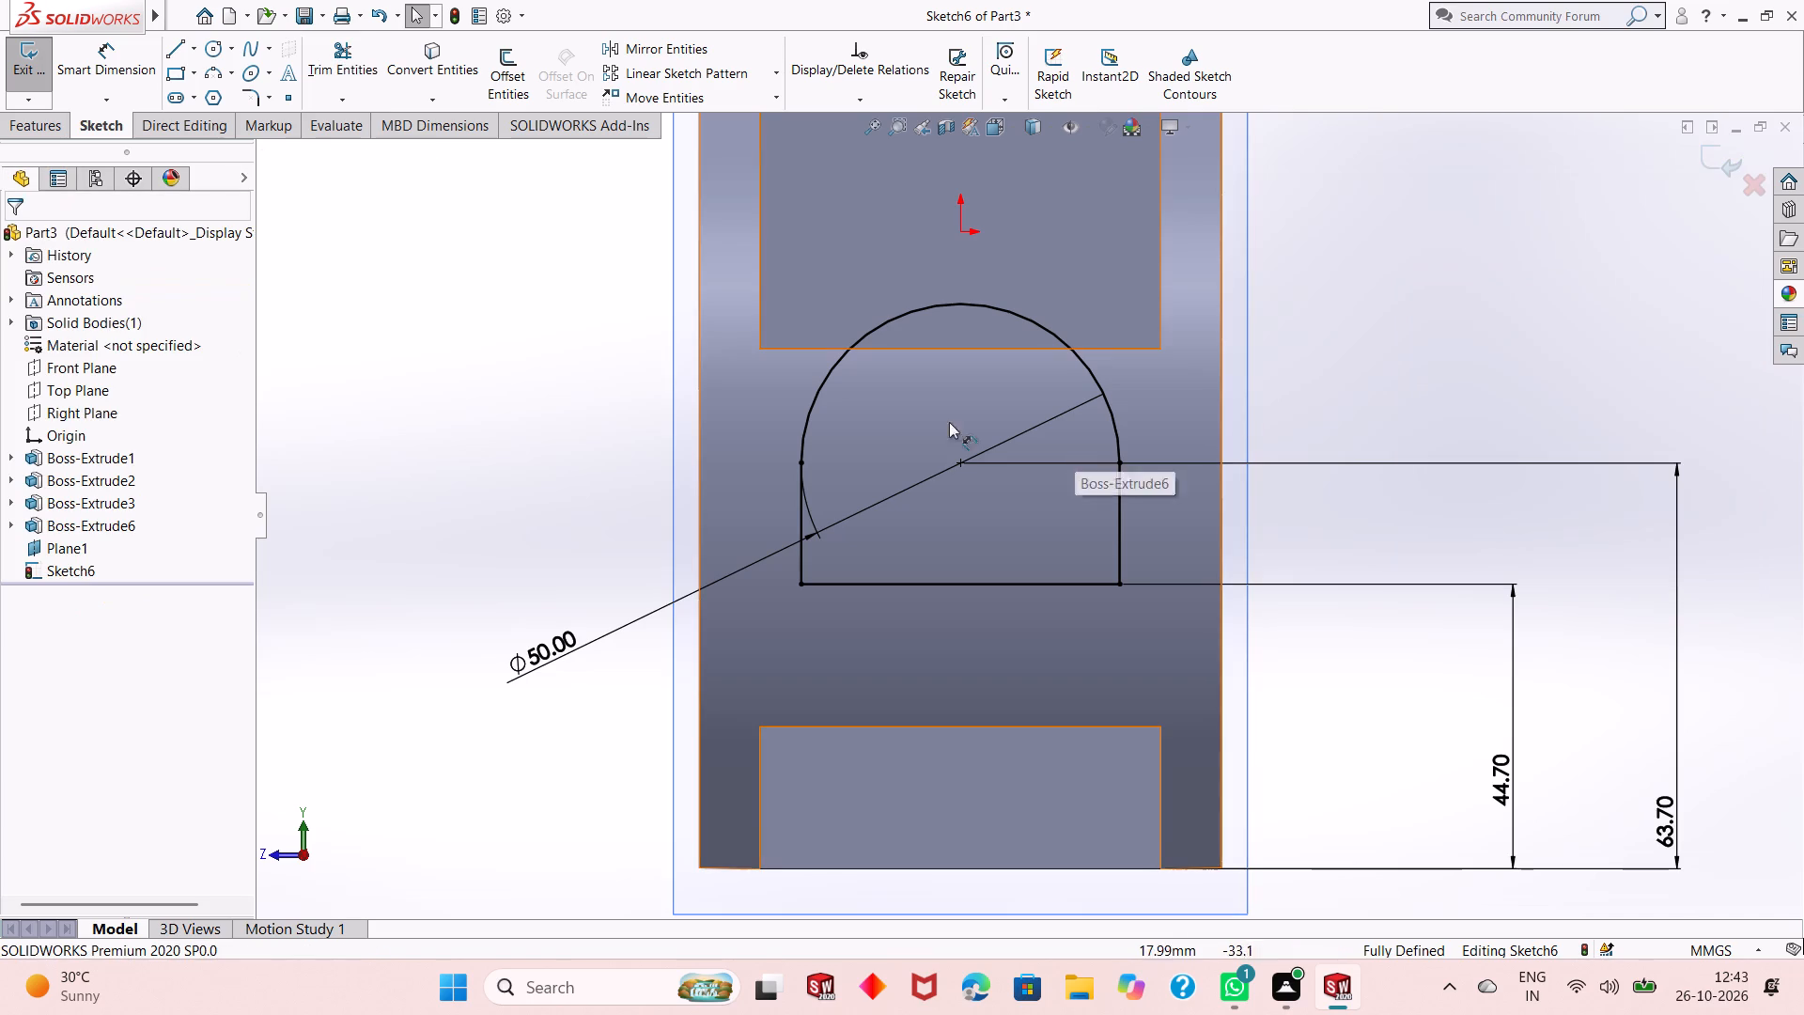
Extrude the closed arch profile in the reversed direction toward the body with the Up To Next end condition, merging the result.
click(31, 118)
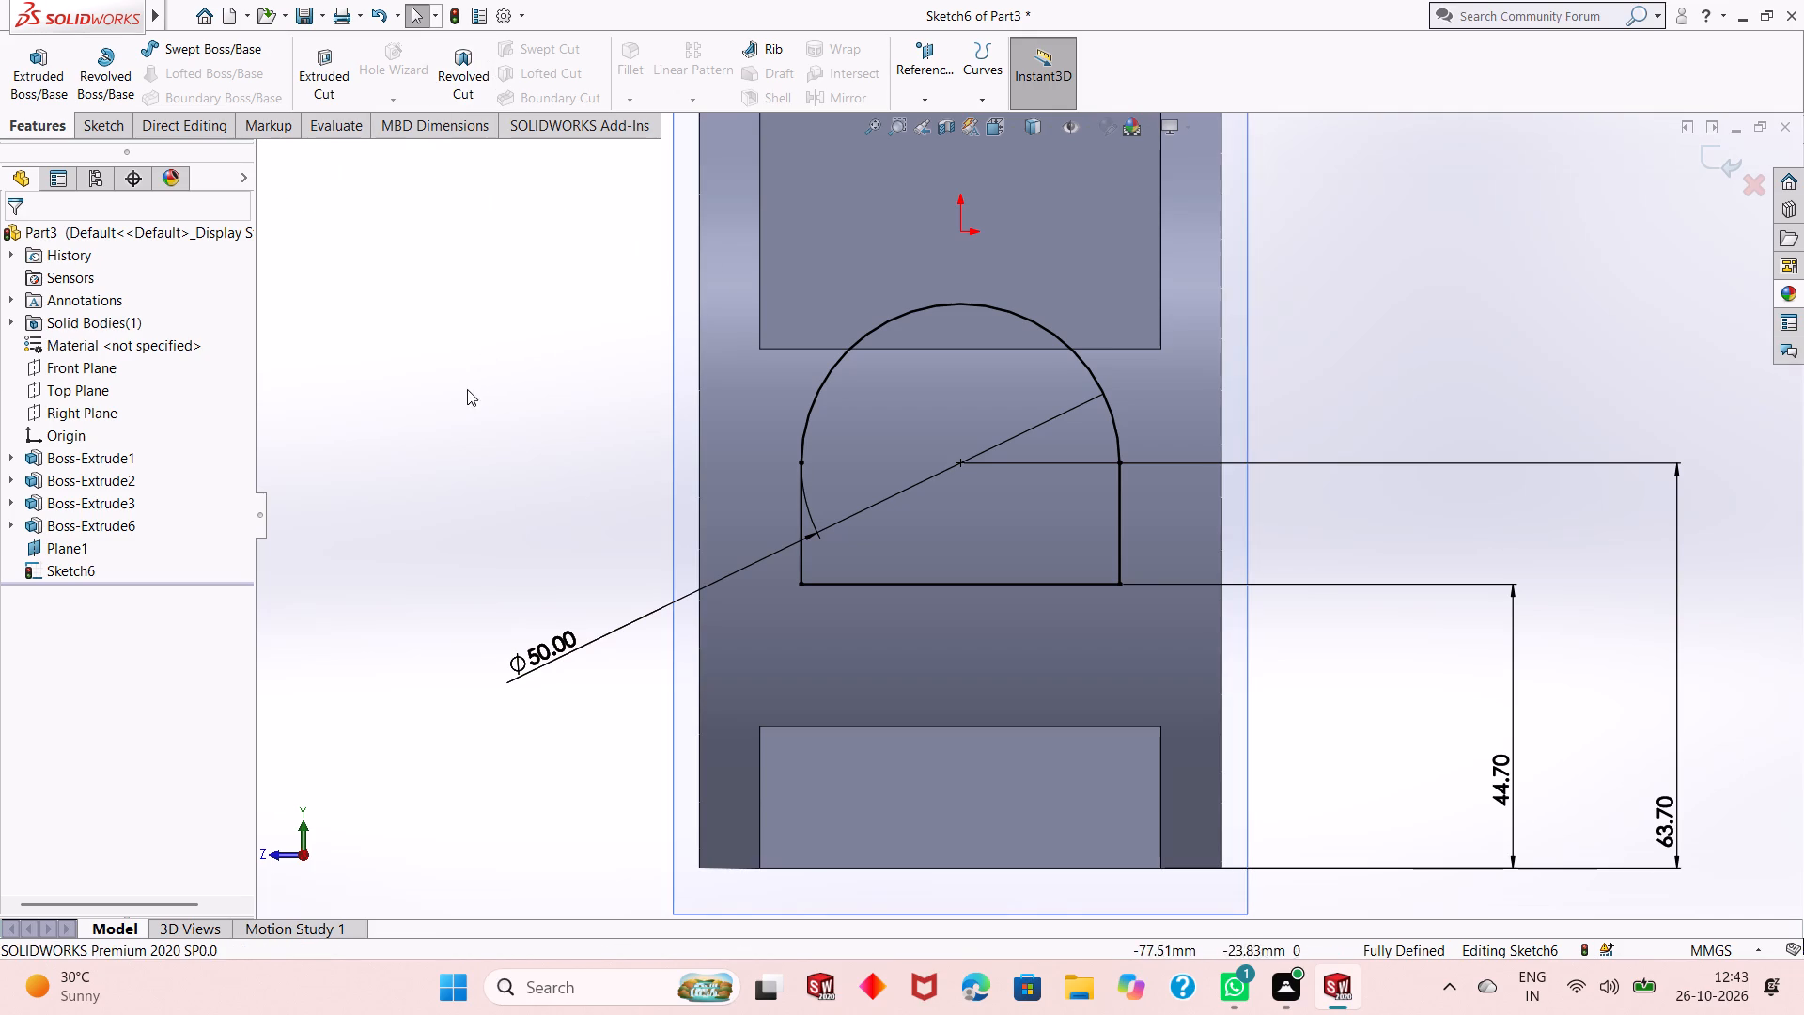
middle_drag(606, 445, 661, 438)
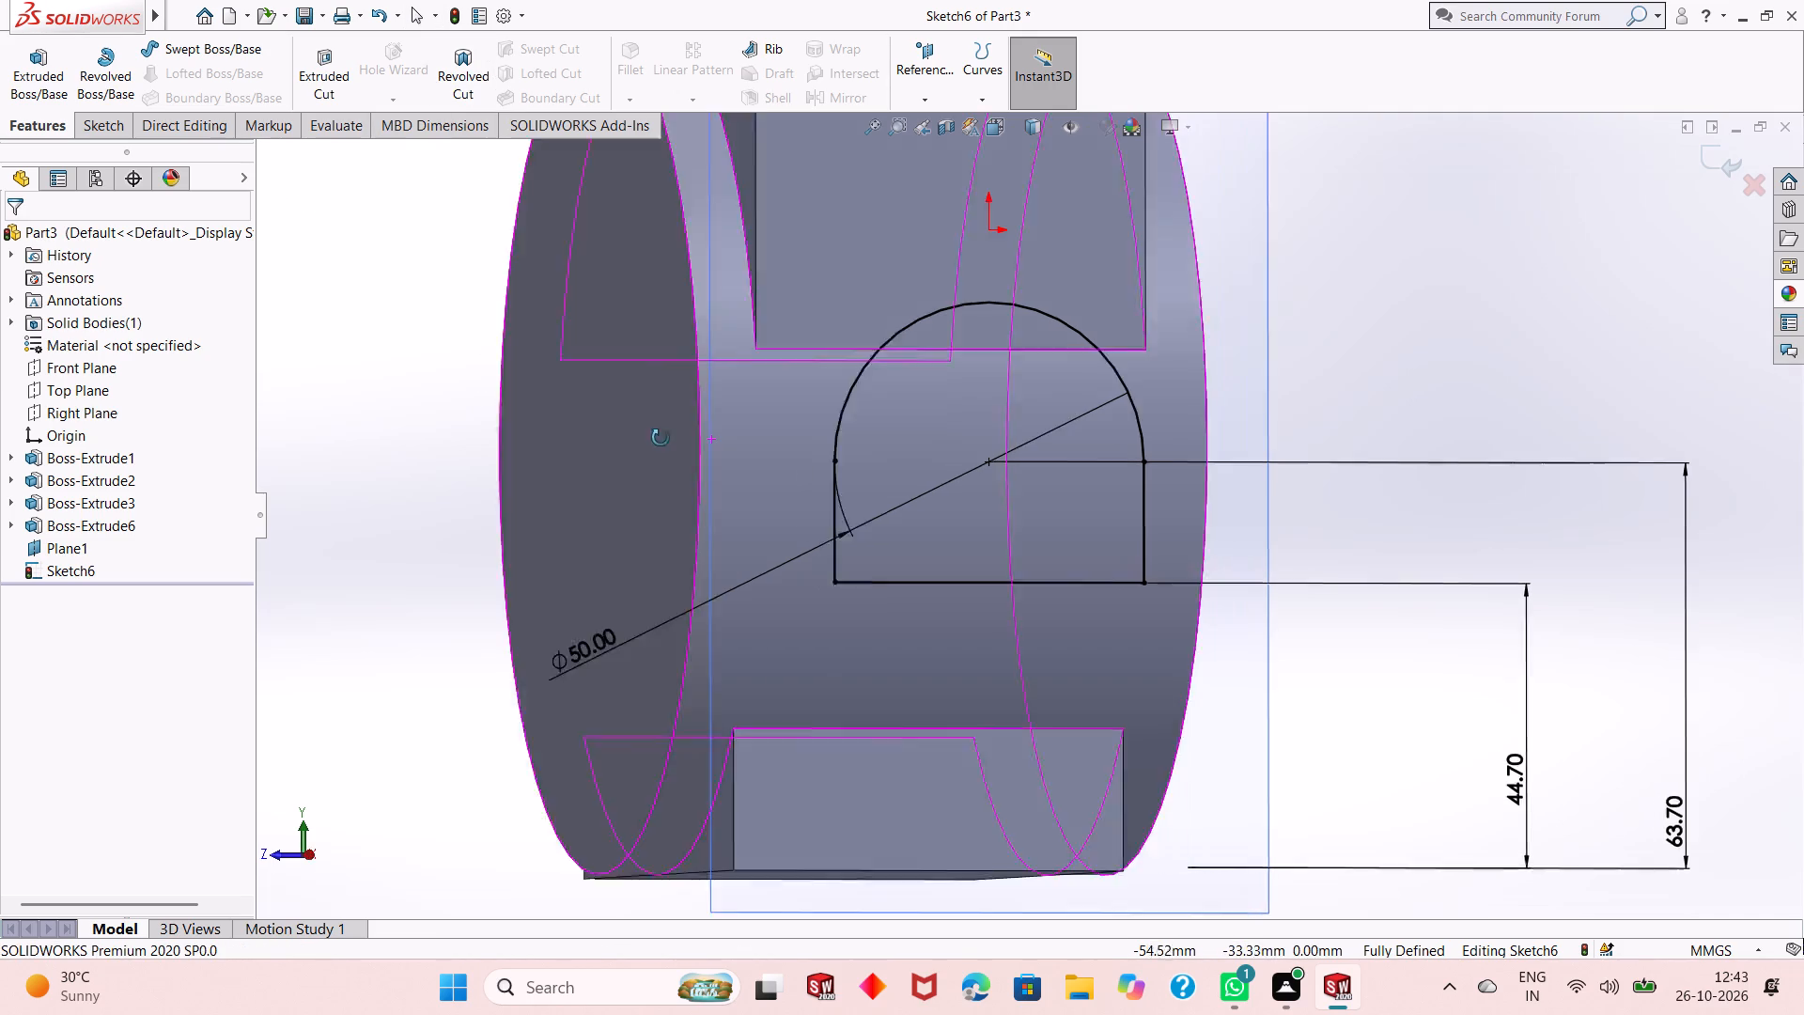
middle_drag(661, 438, 801, 458)
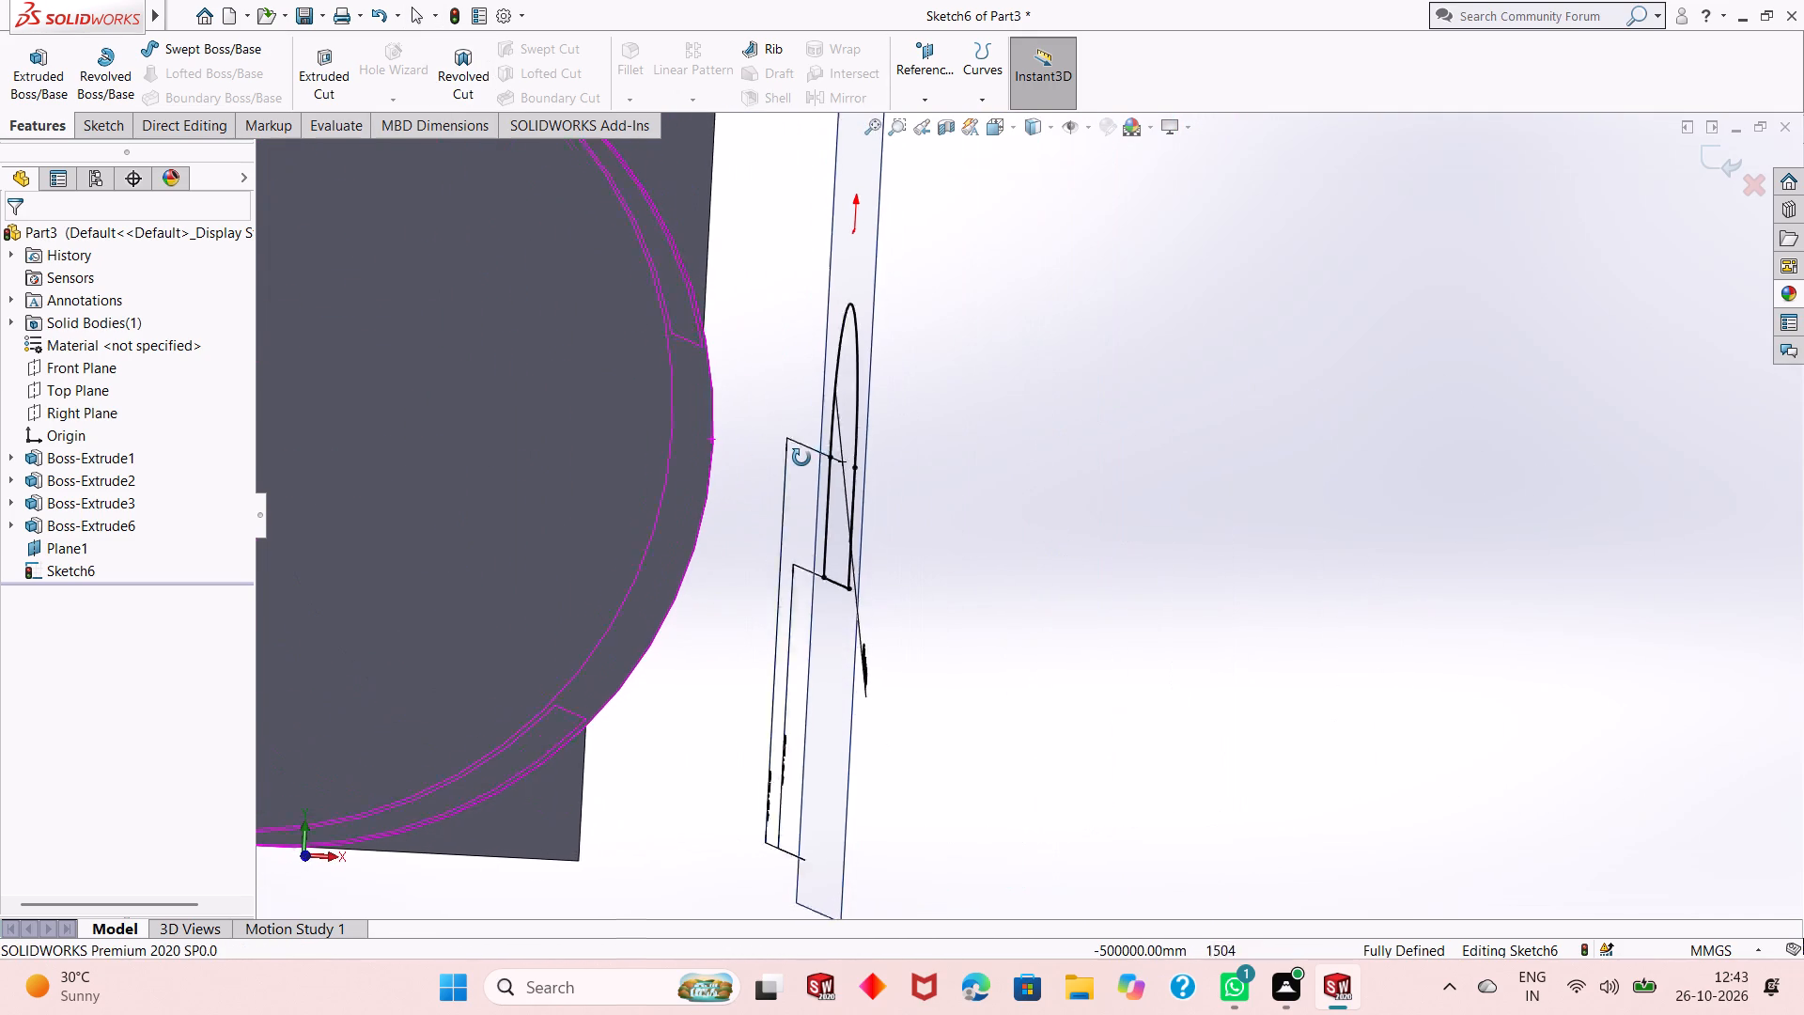
middle_drag(801, 458, 753, 461)
scroll(751, 459, up, 2)
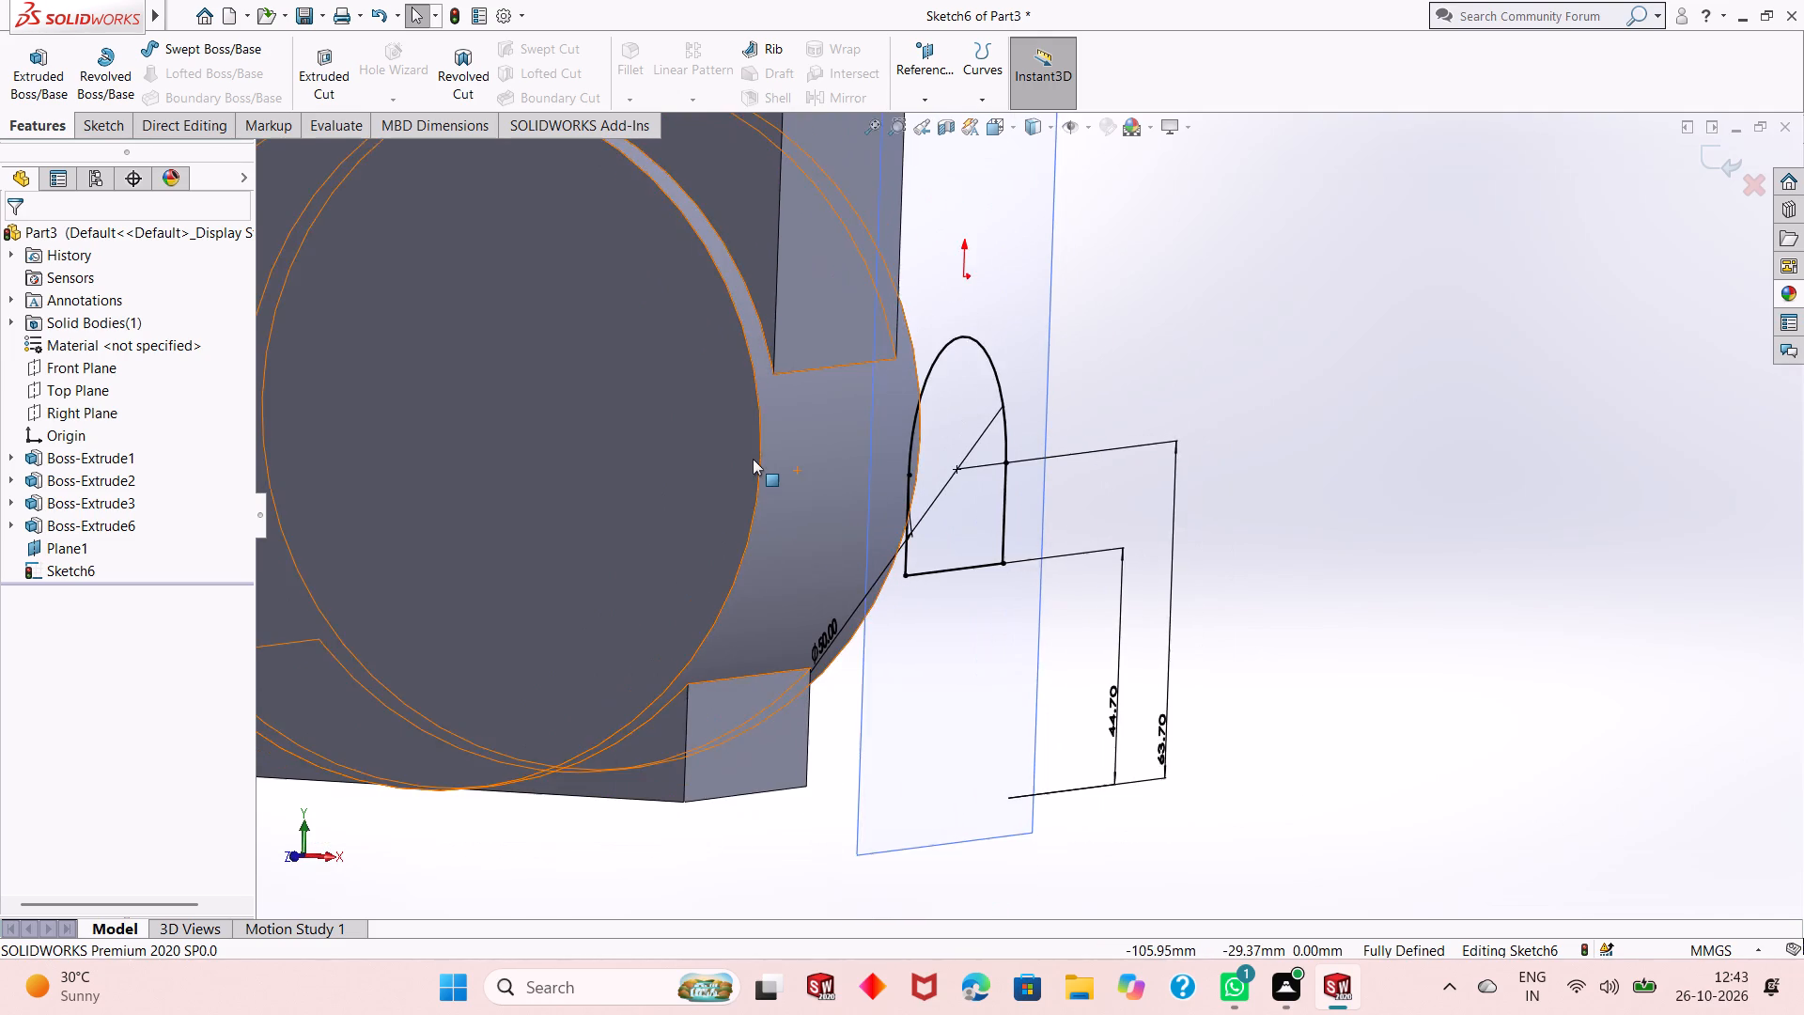
click(44, 123)
click(44, 89)
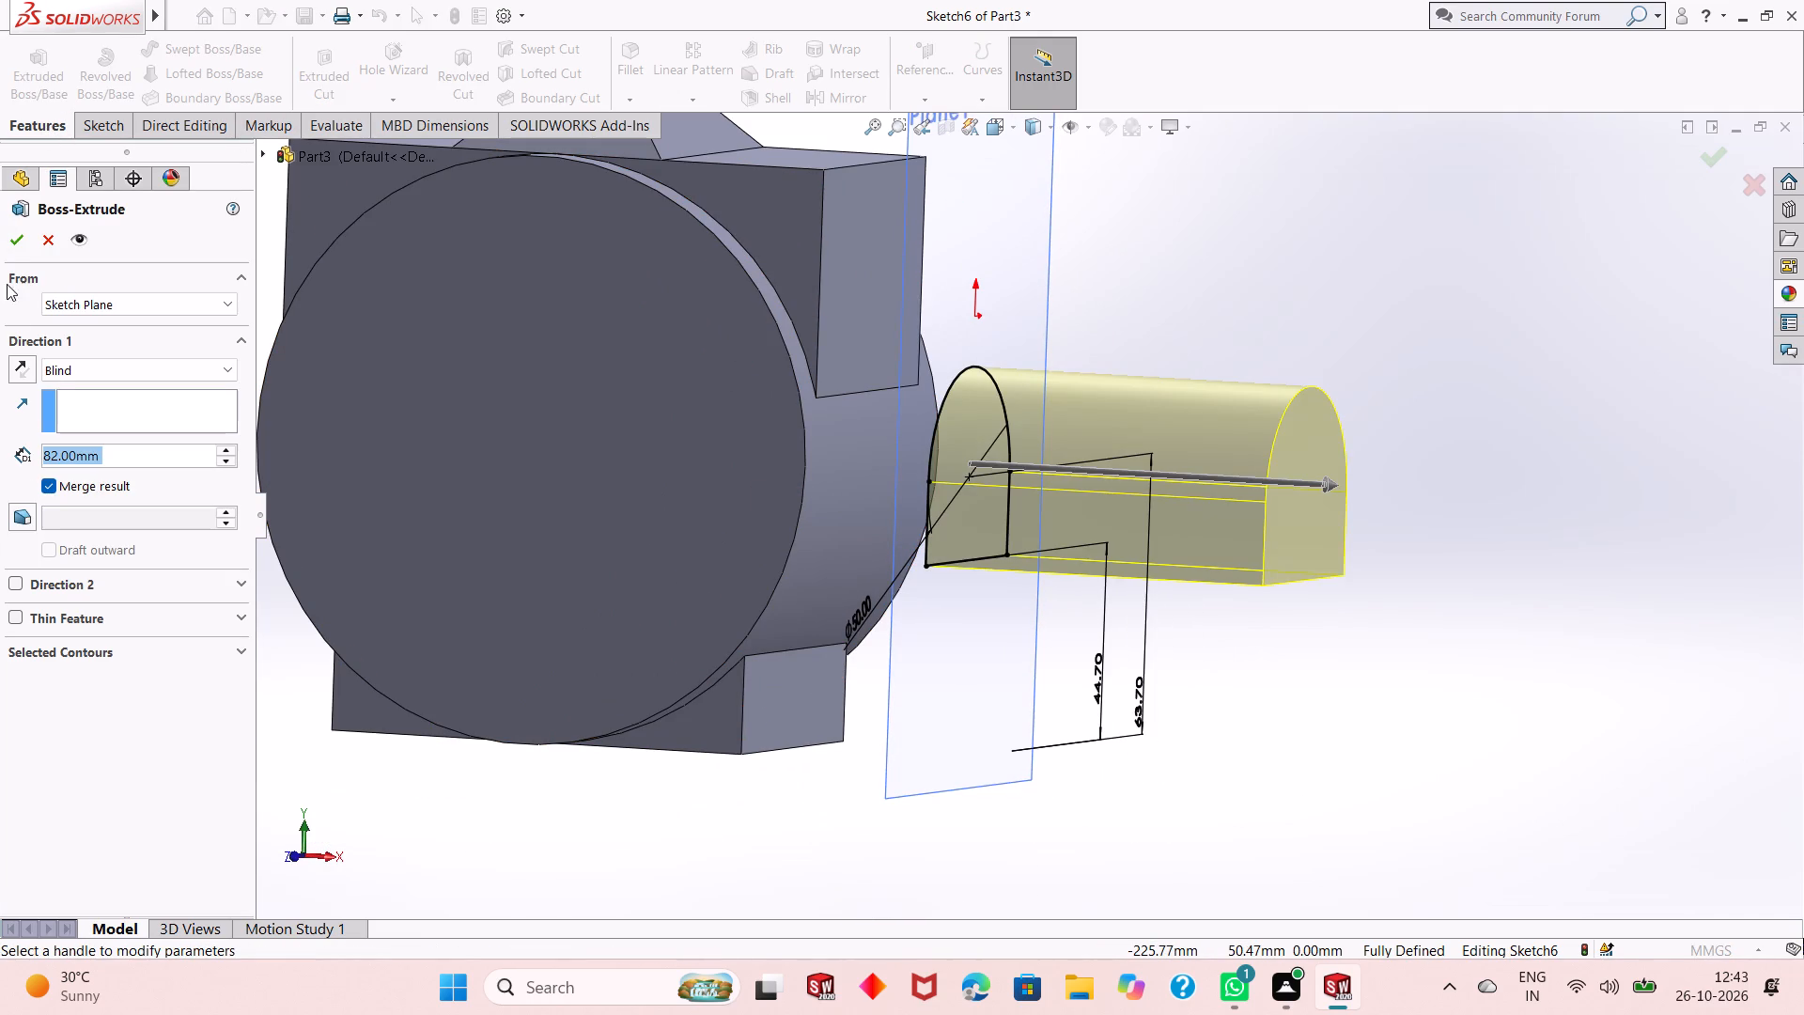
click(15, 368)
click(80, 371)
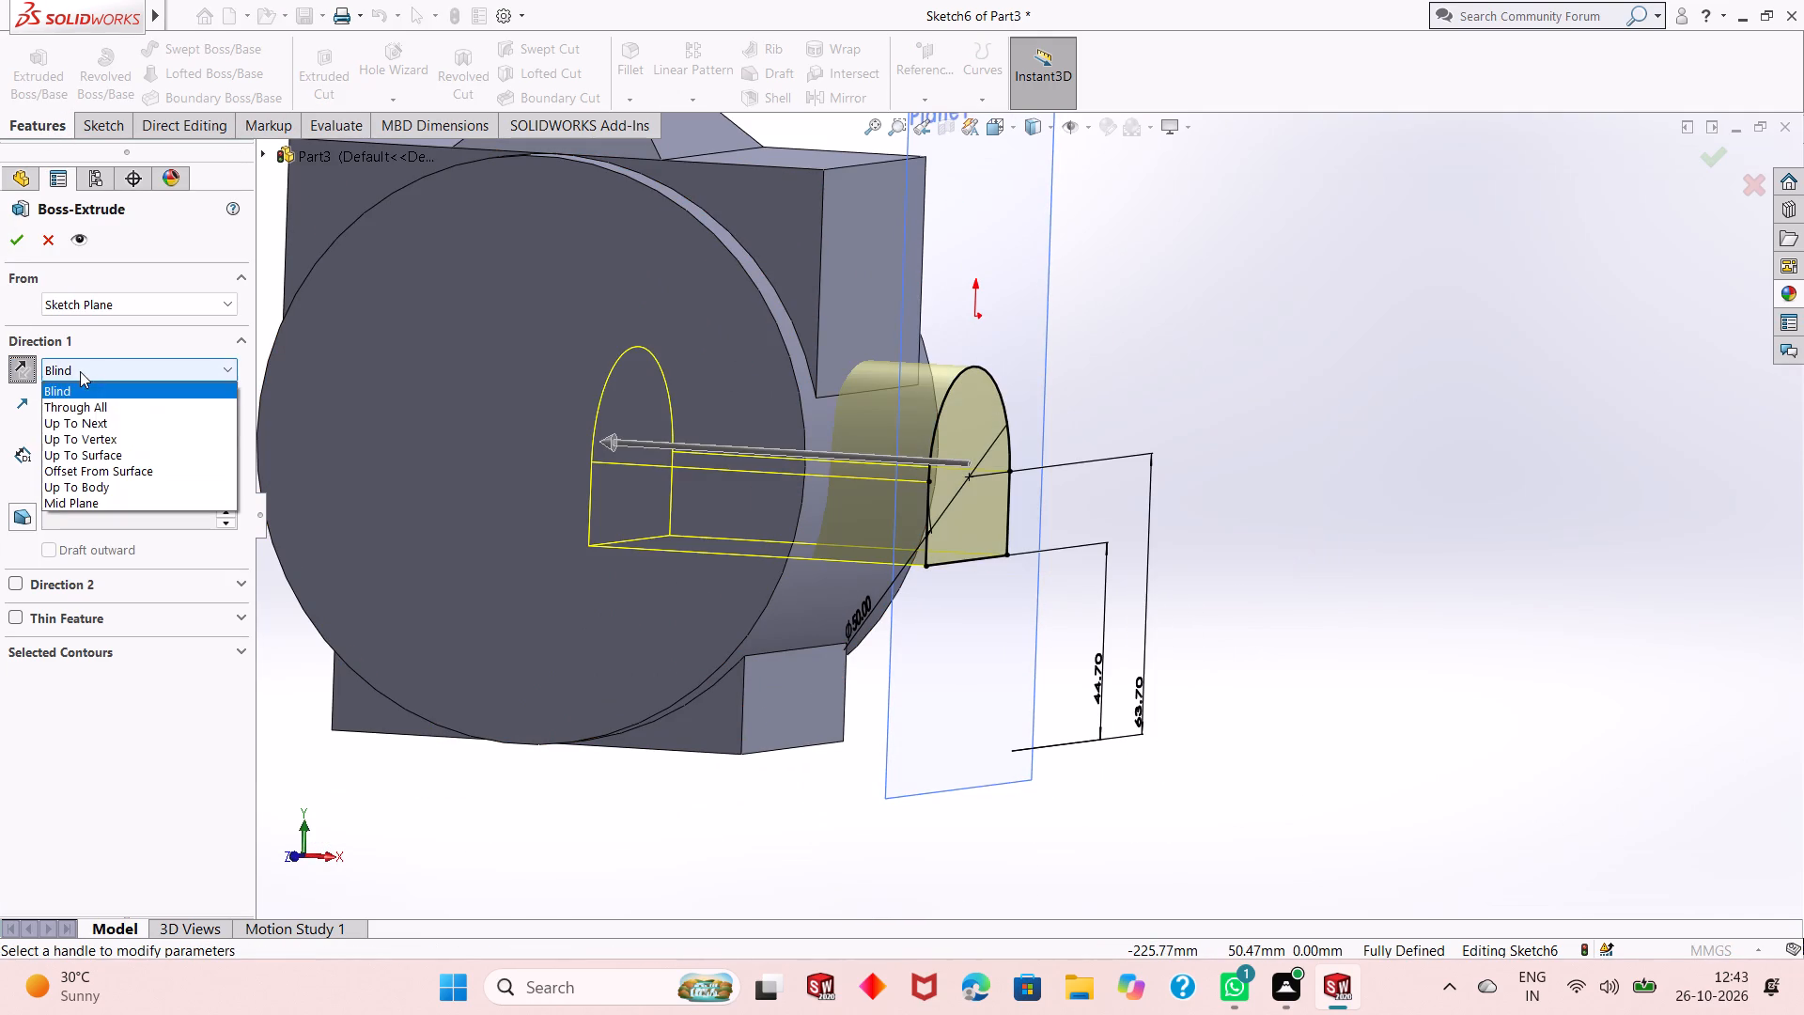
click(104, 421)
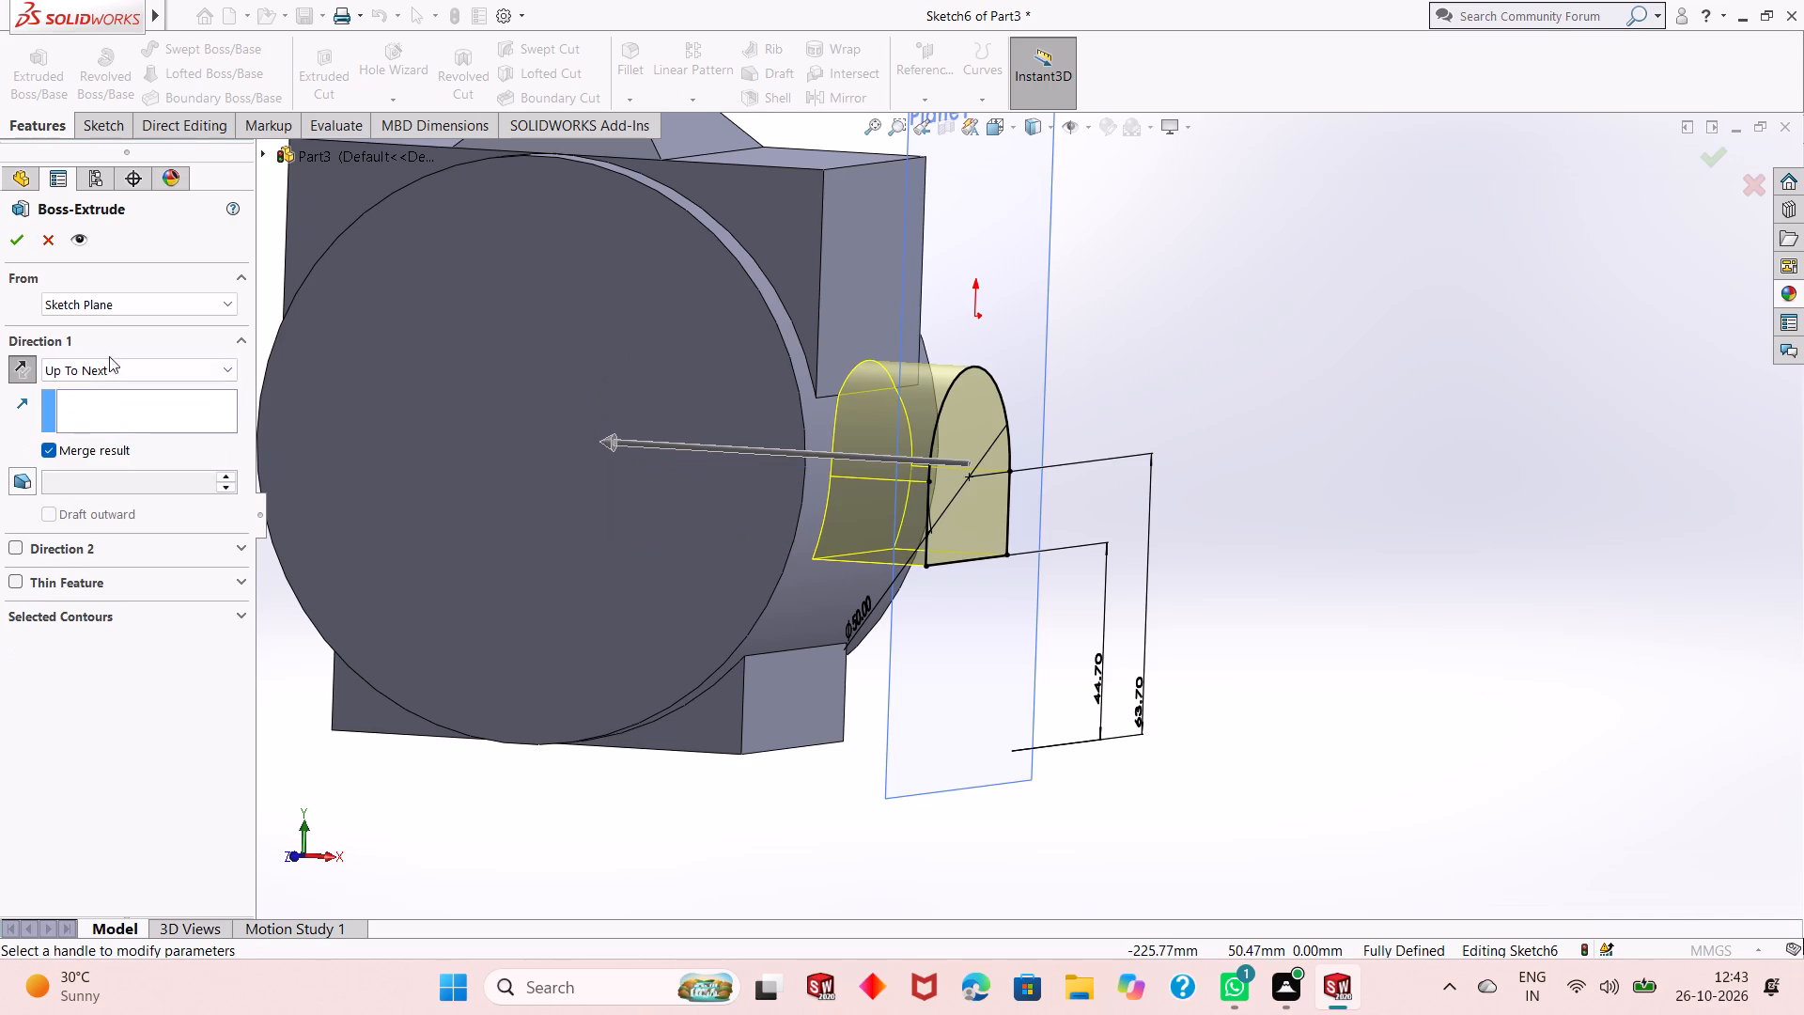
click(12, 242)
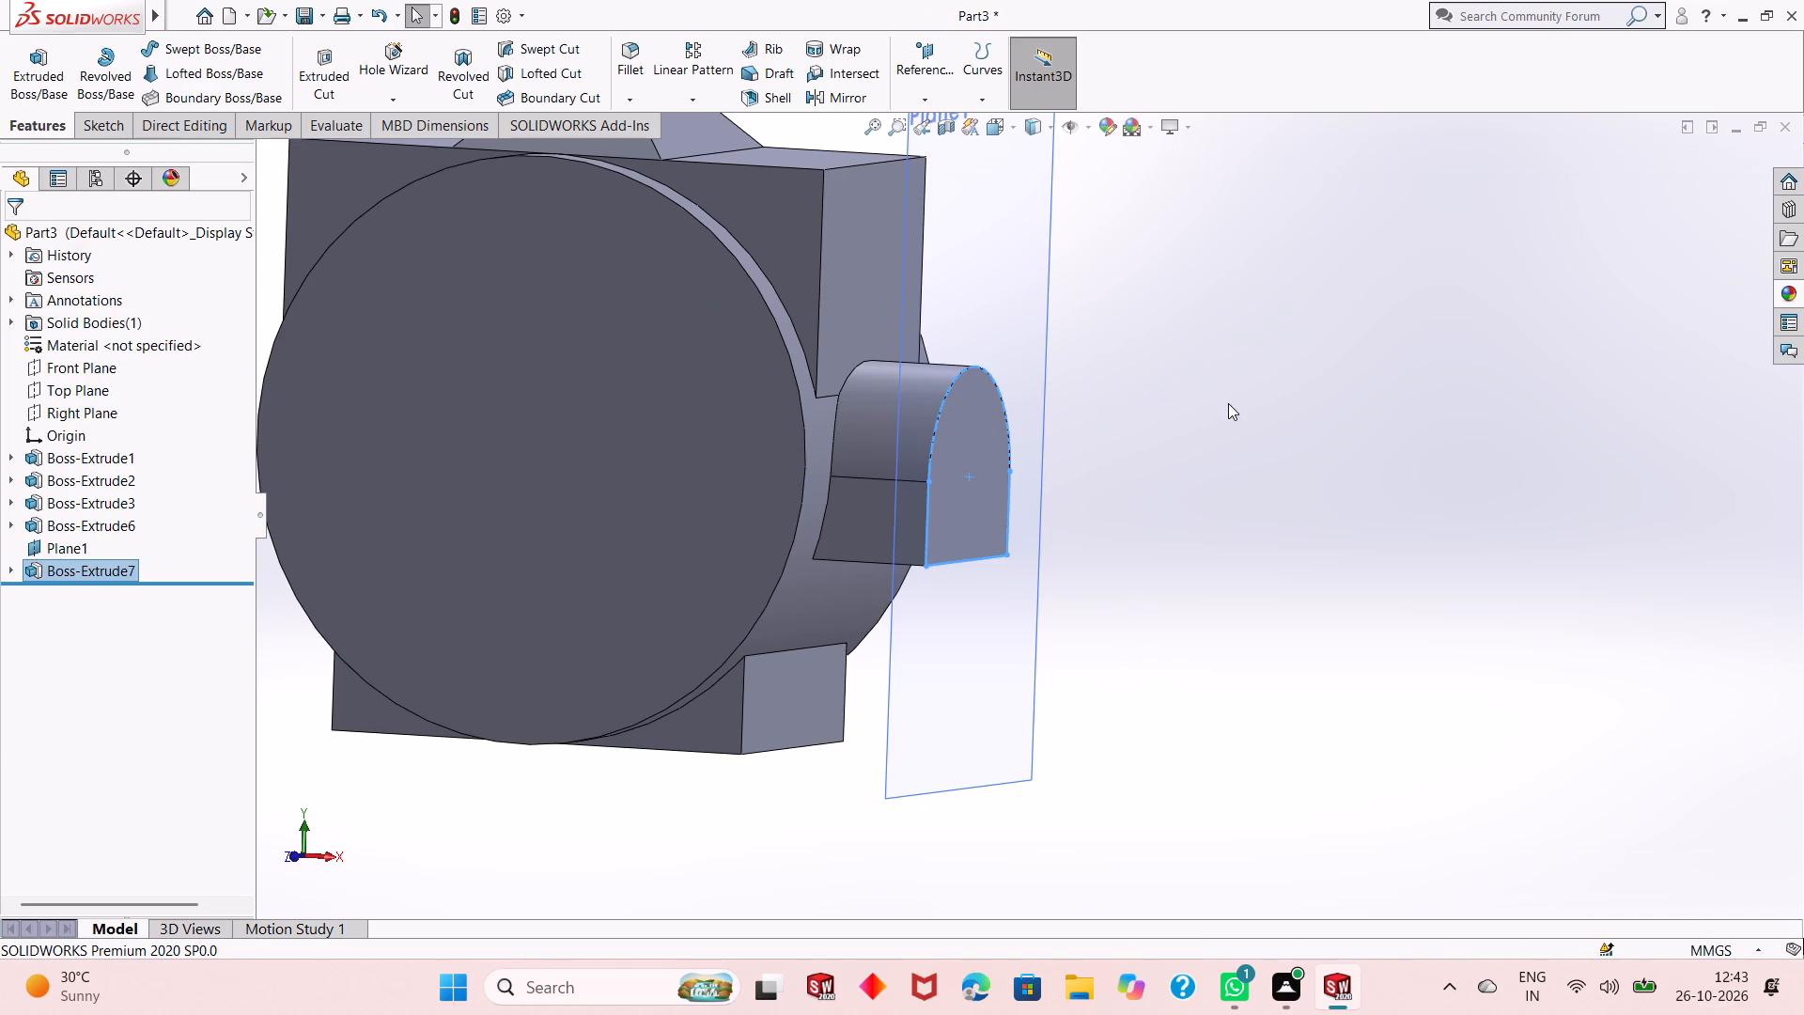
click(1228, 403)
Hide the reference plane Plane1 that carries the arched boss's sketch.
scroll(1138, 525, up, 2)
right_click(1016, 617)
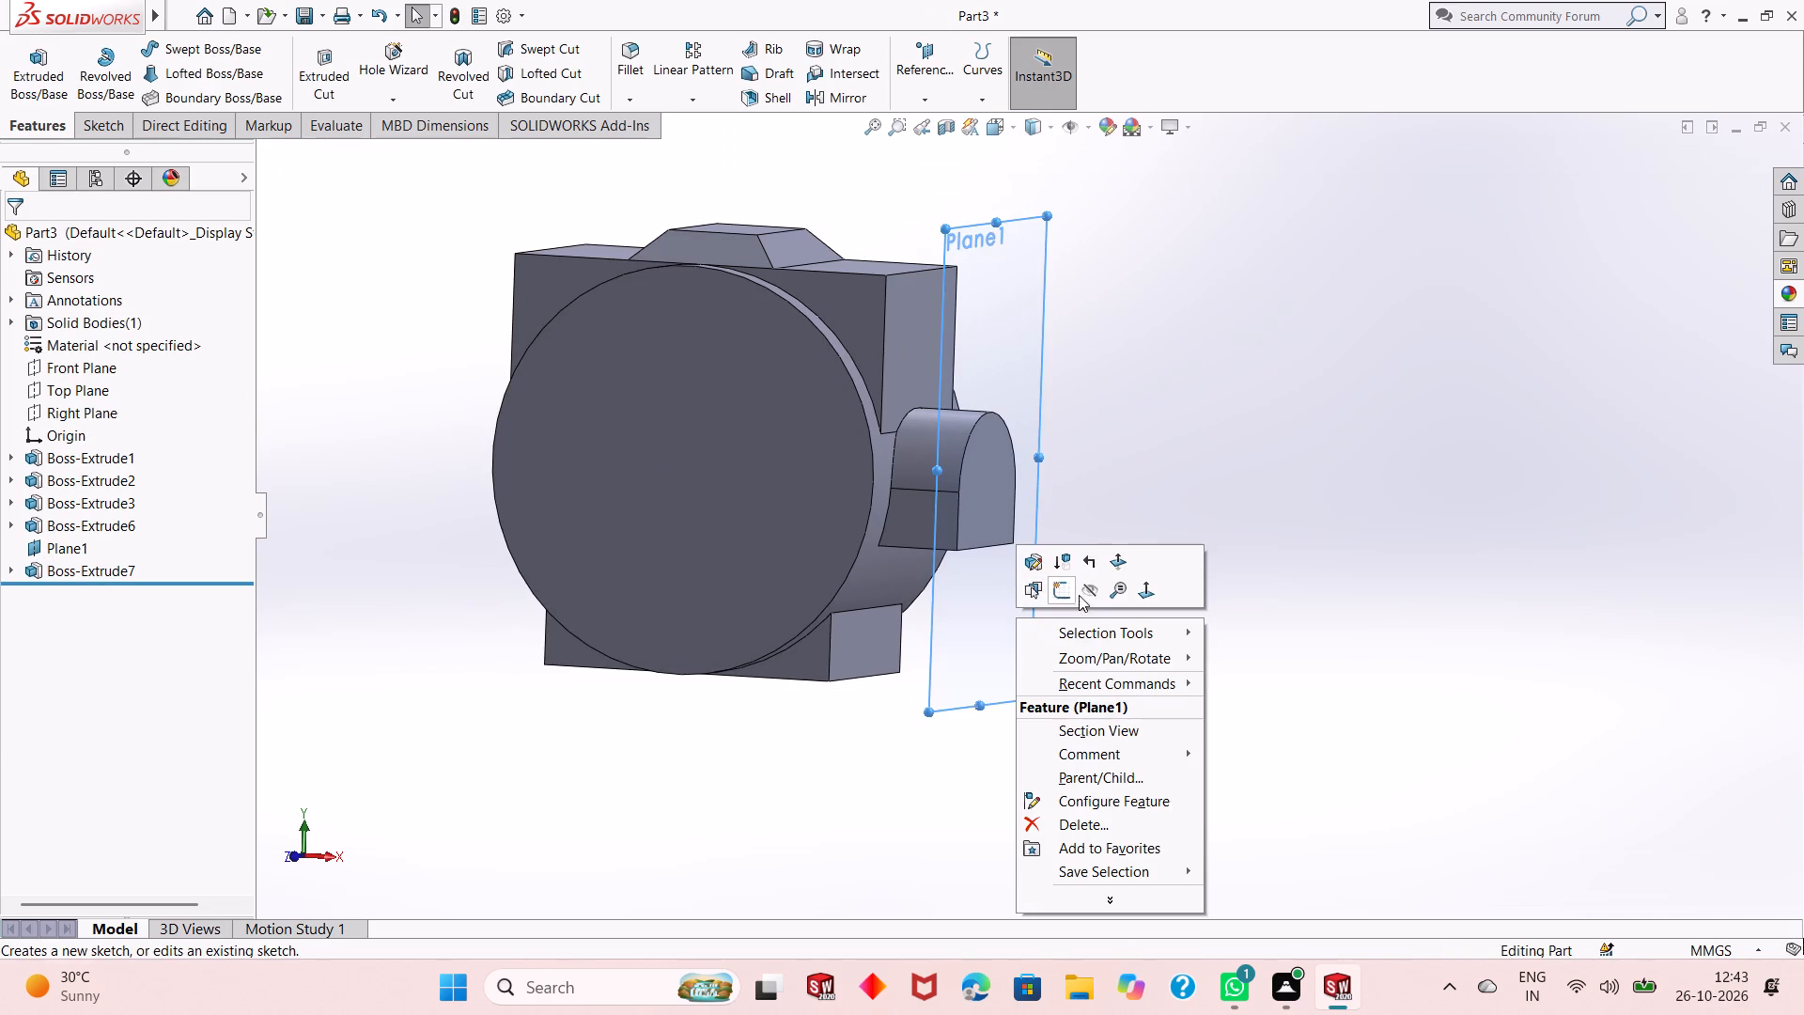
click(1088, 595)
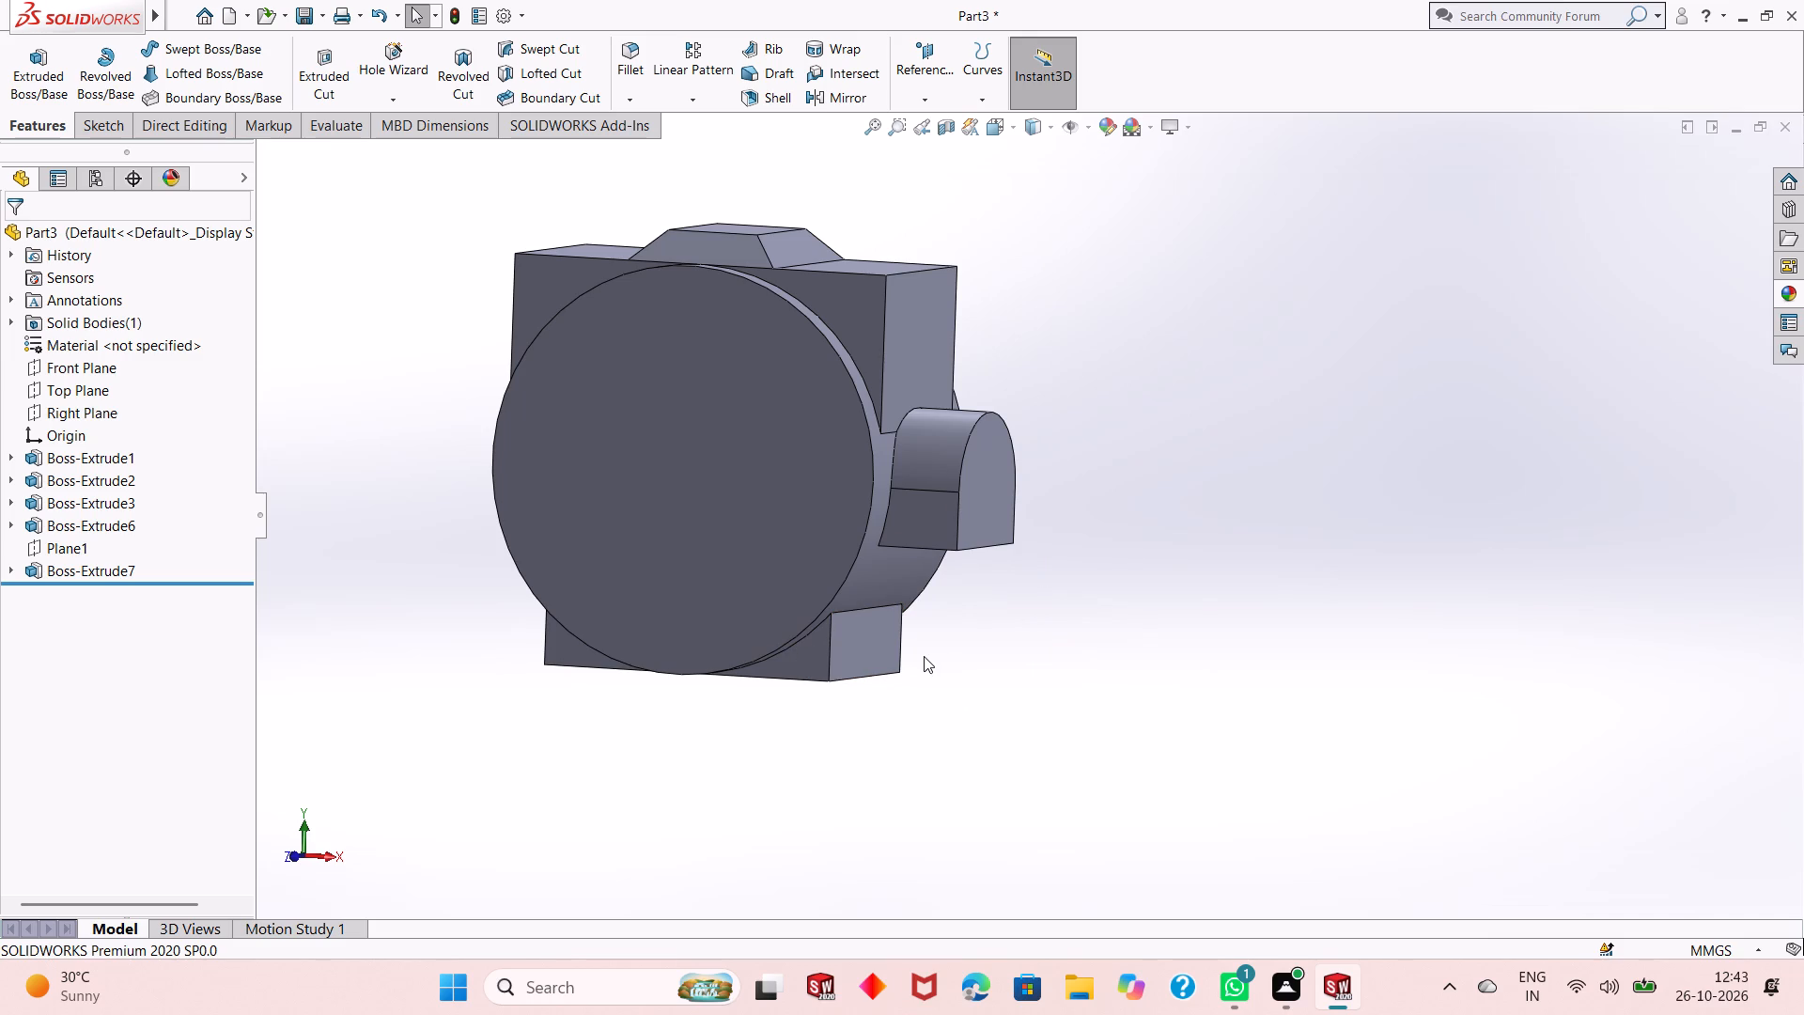
Create a reference plane offset 90.5 mm from the Right Plane, flipped to the side opposite the arched boss.
scroll(924, 656, up, 2)
scroll(750, 292, down, 2)
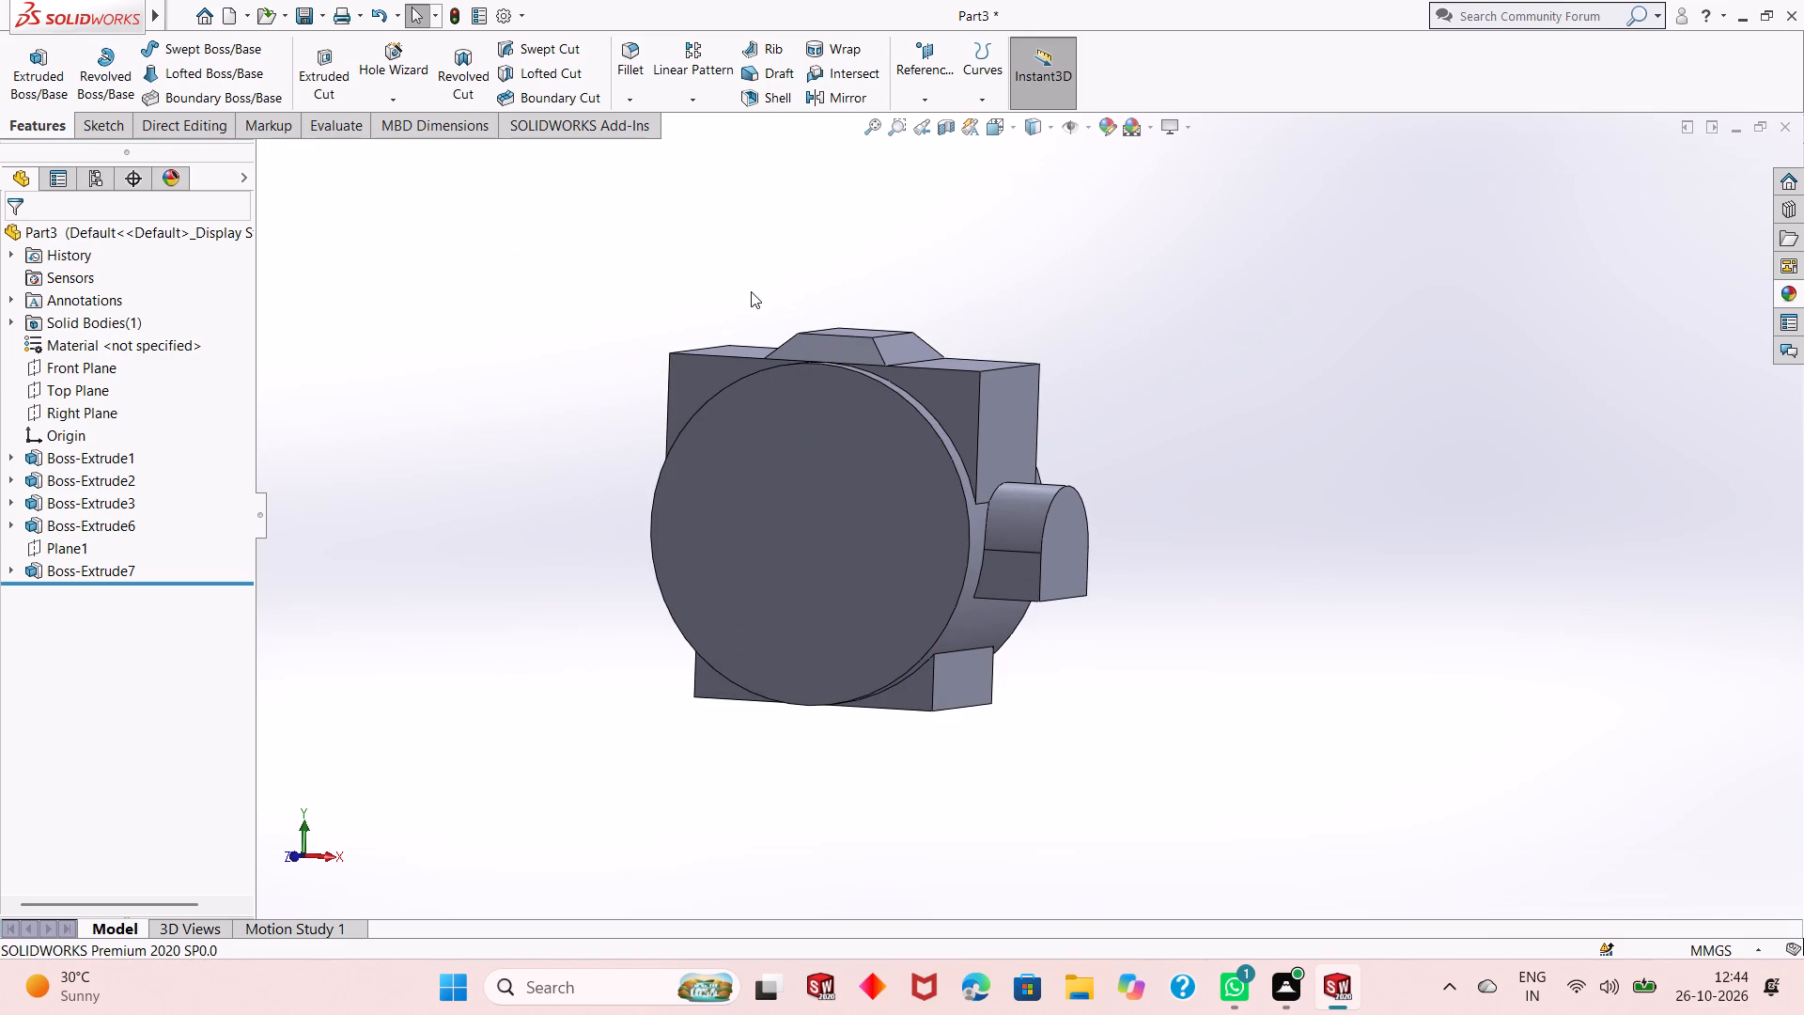
click(86, 409)
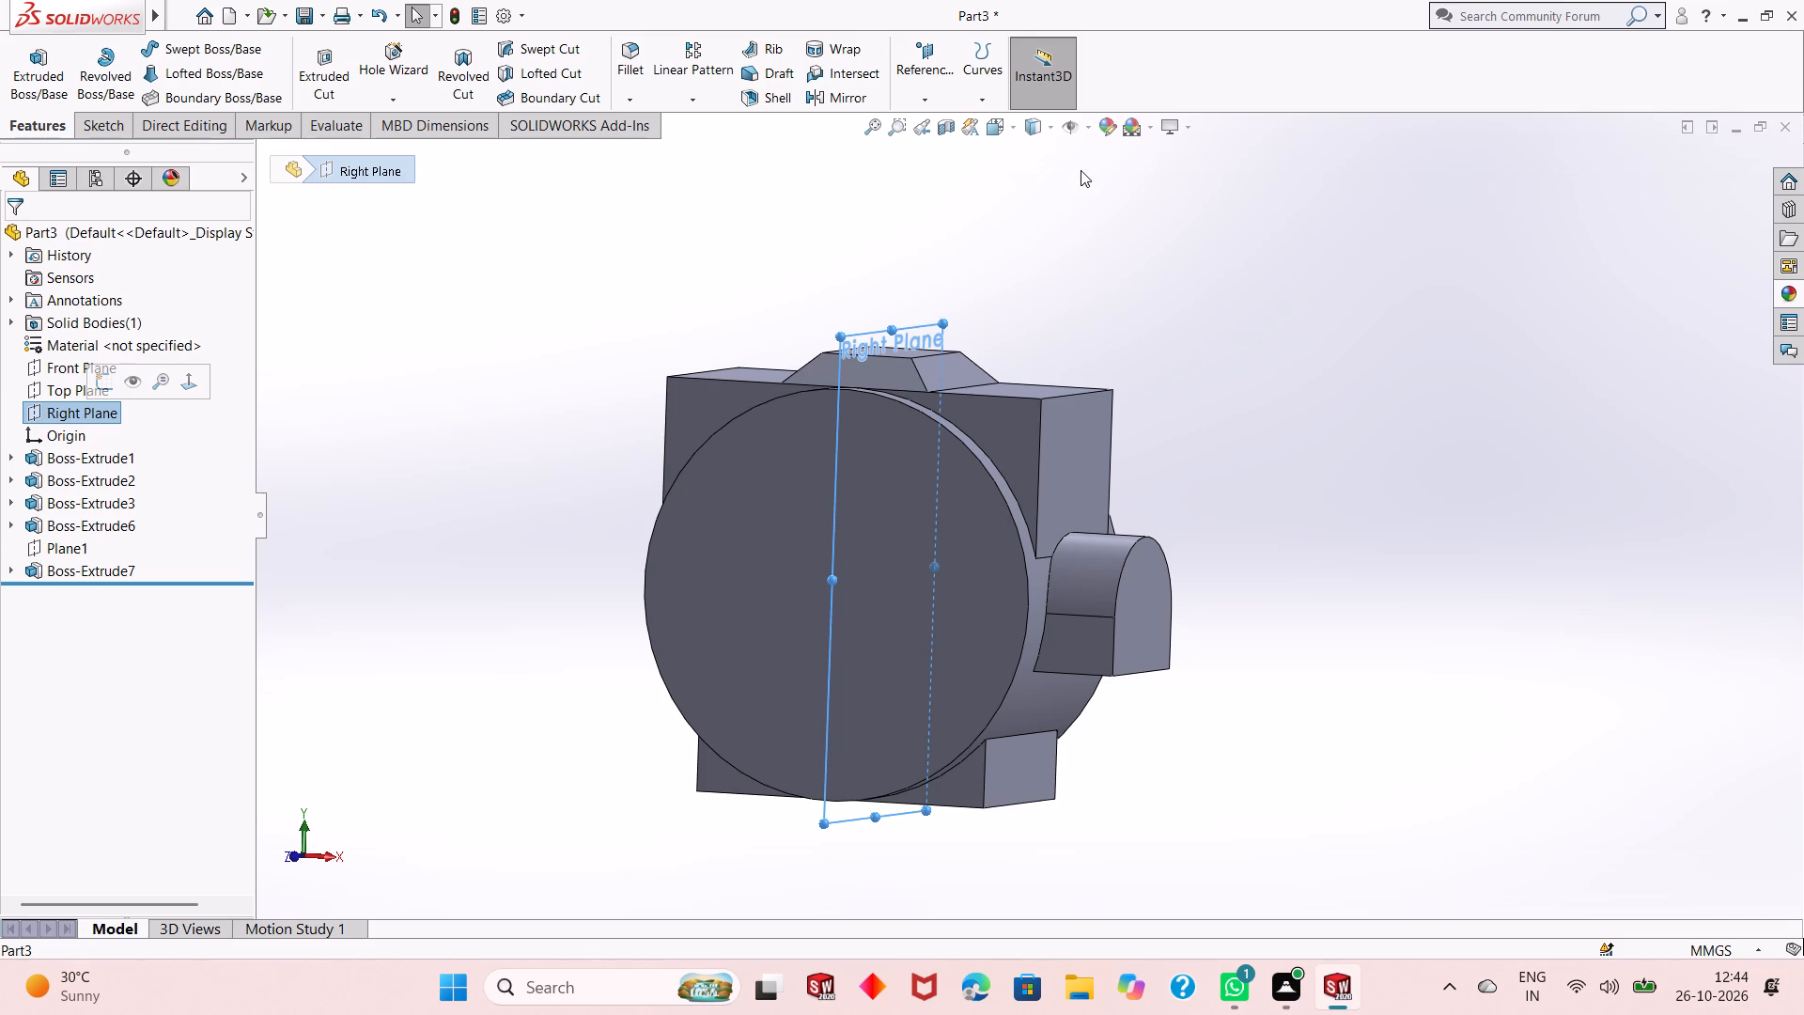
click(948, 81)
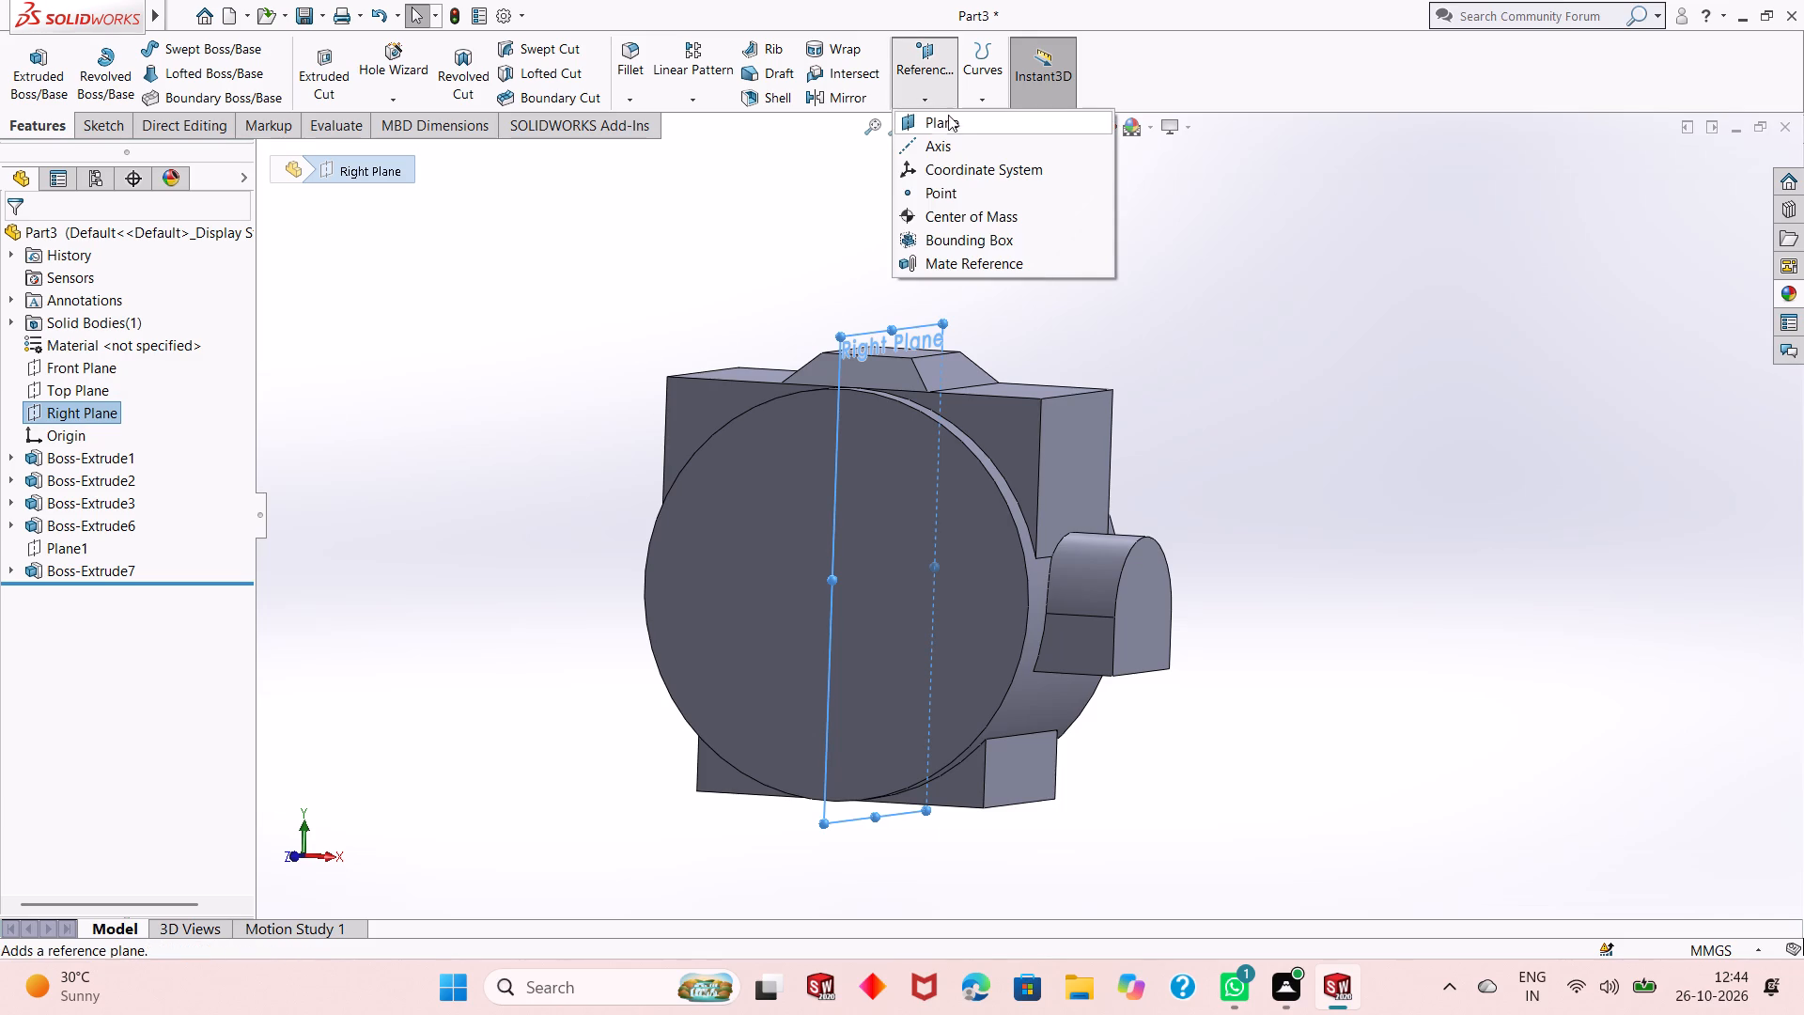
click(948, 122)
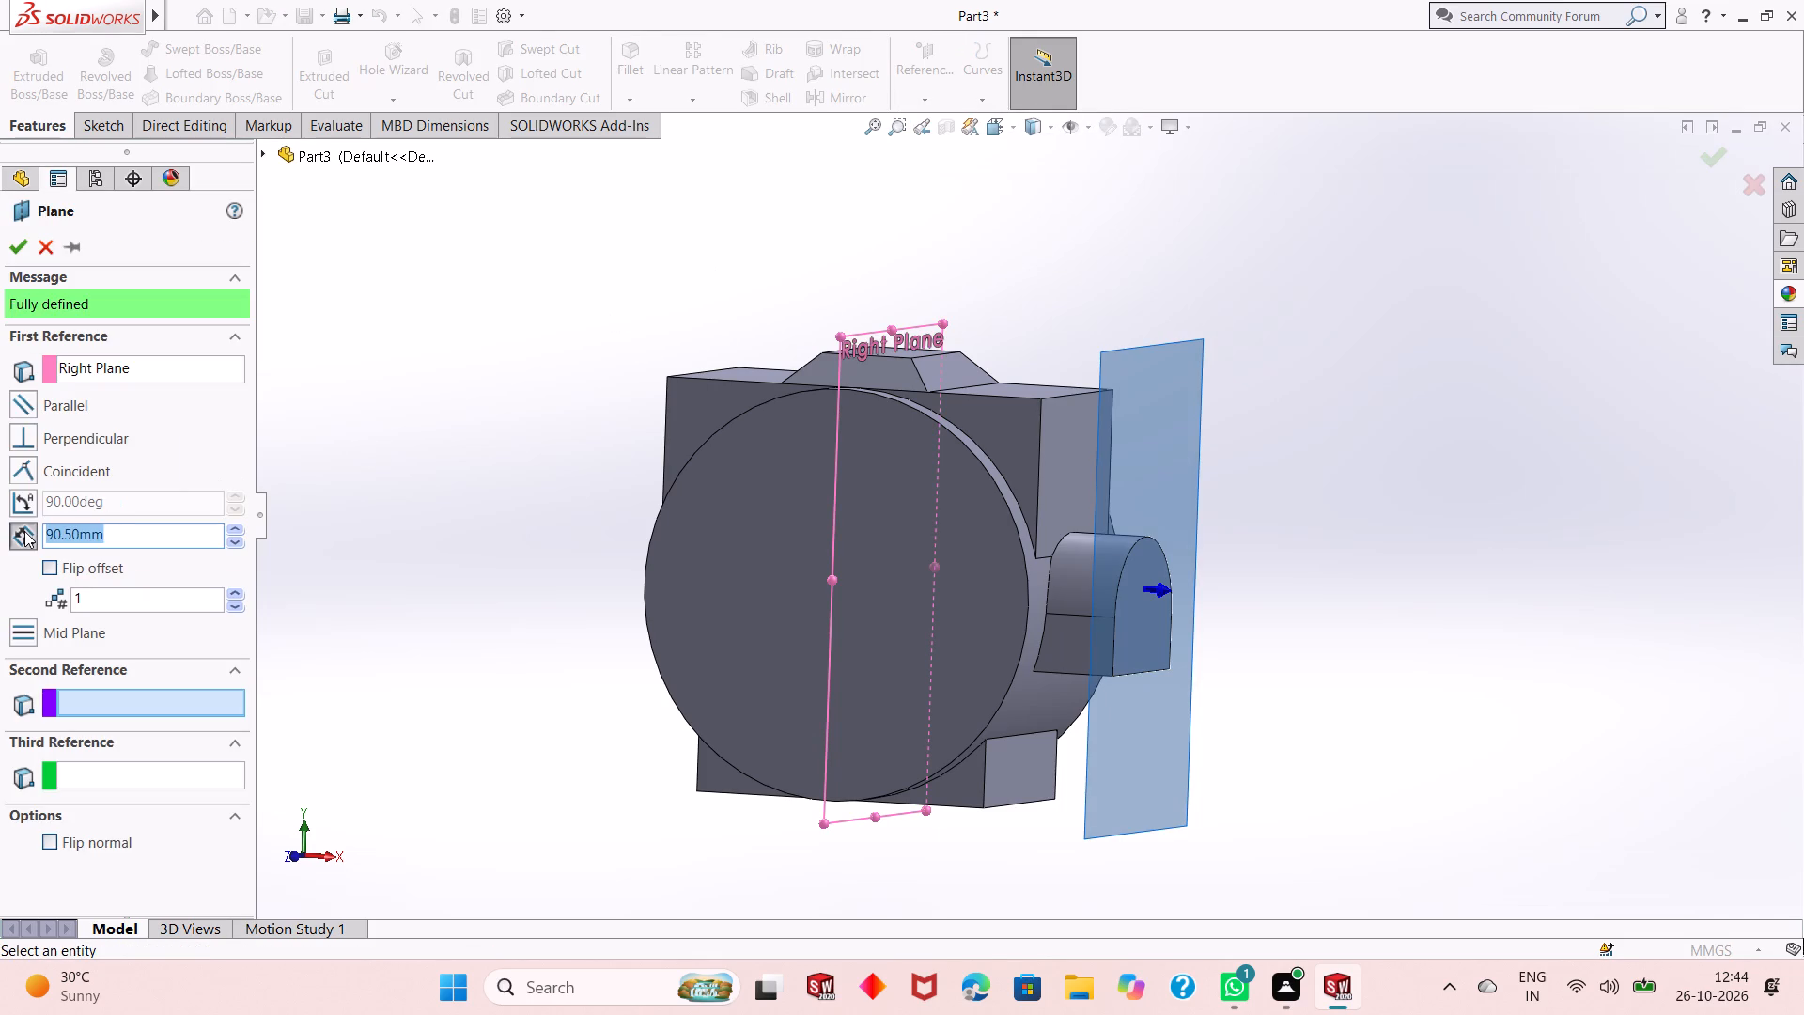
click(52, 567)
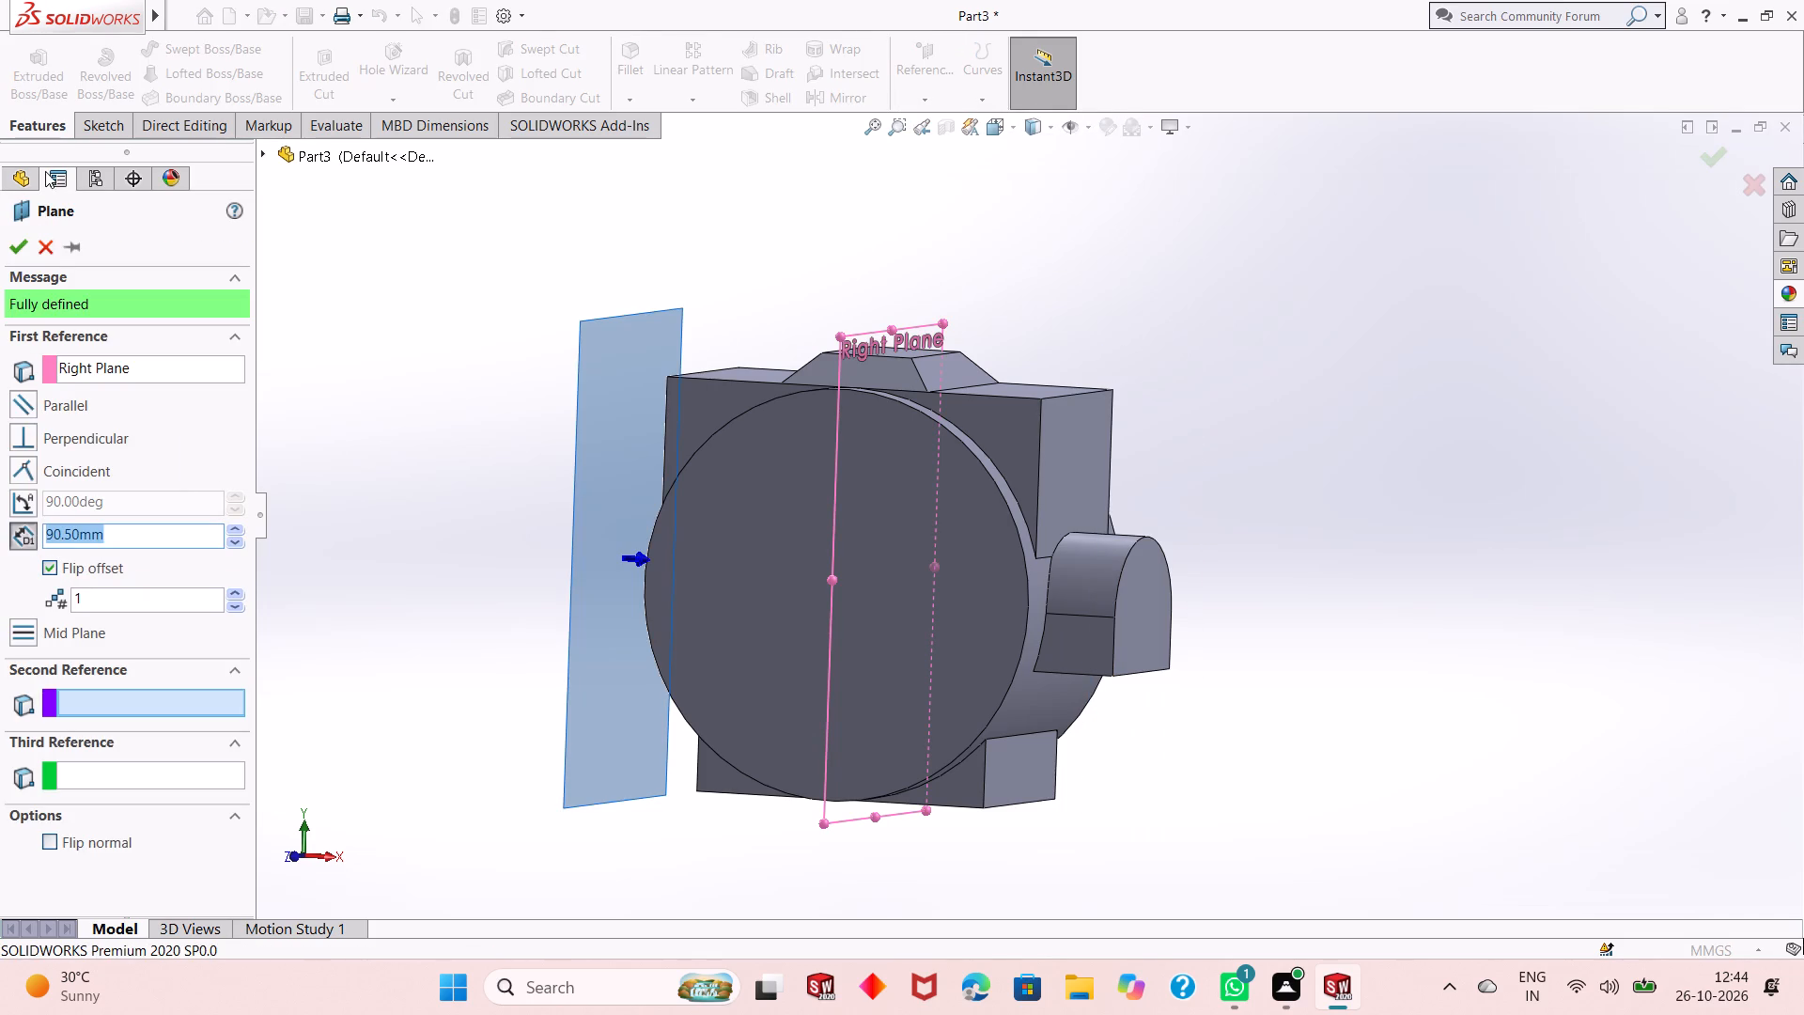
click(10, 252)
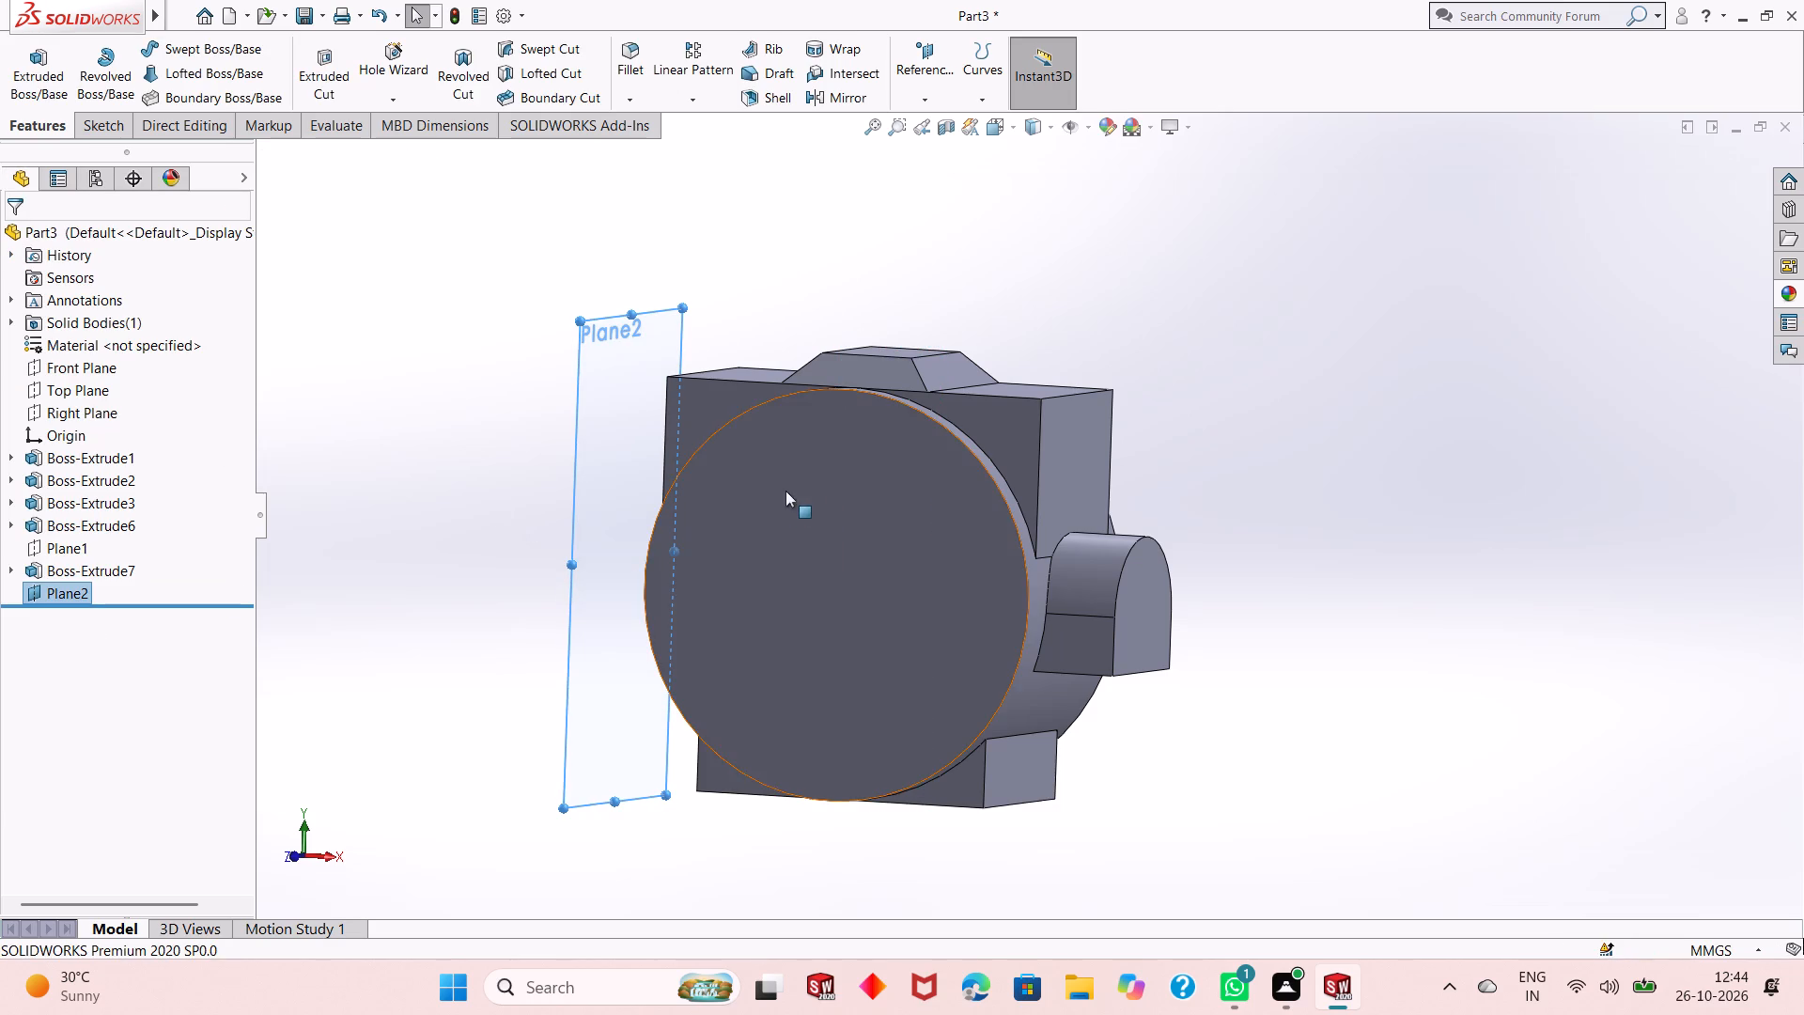
Start a sketch on the new offset plane and draw a circle about 37 mm in diameter below the origin.
scroll(701, 509, up, 2)
click(555, 509)
middle_drag(949, 554, 1030, 528)
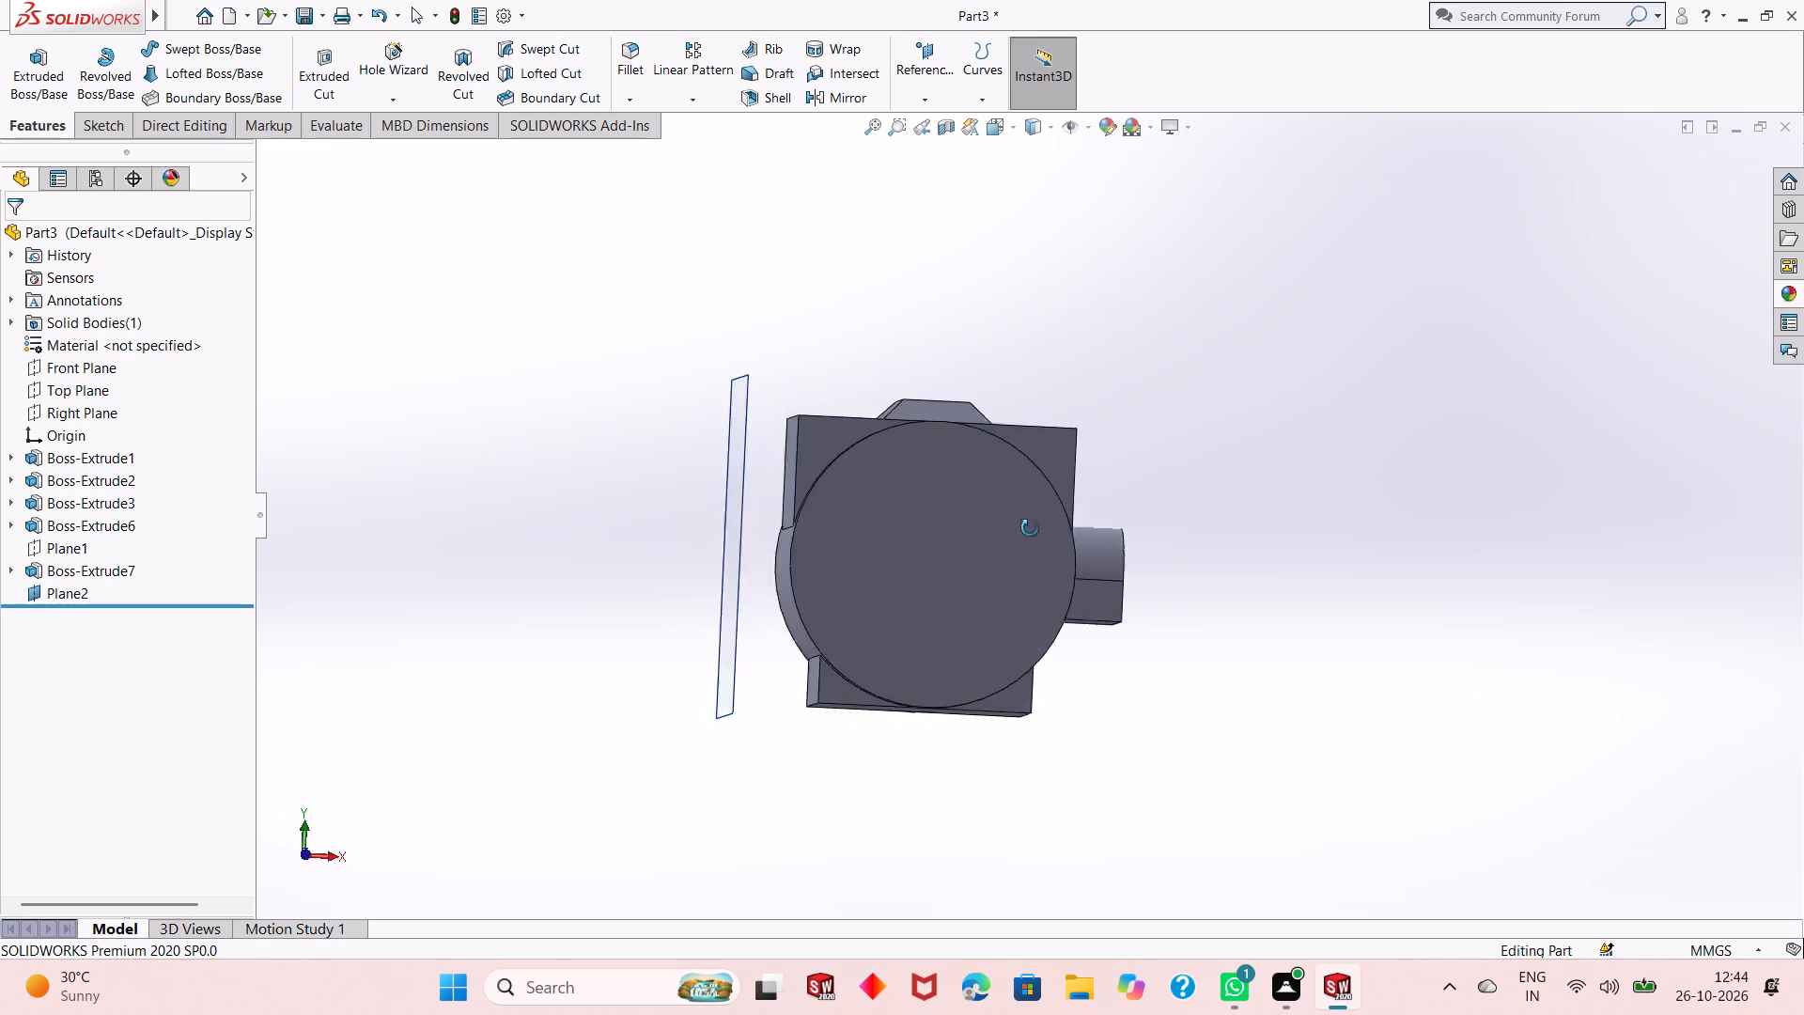
middle_drag(1030, 528, 1297, 514)
right_click(1155, 407)
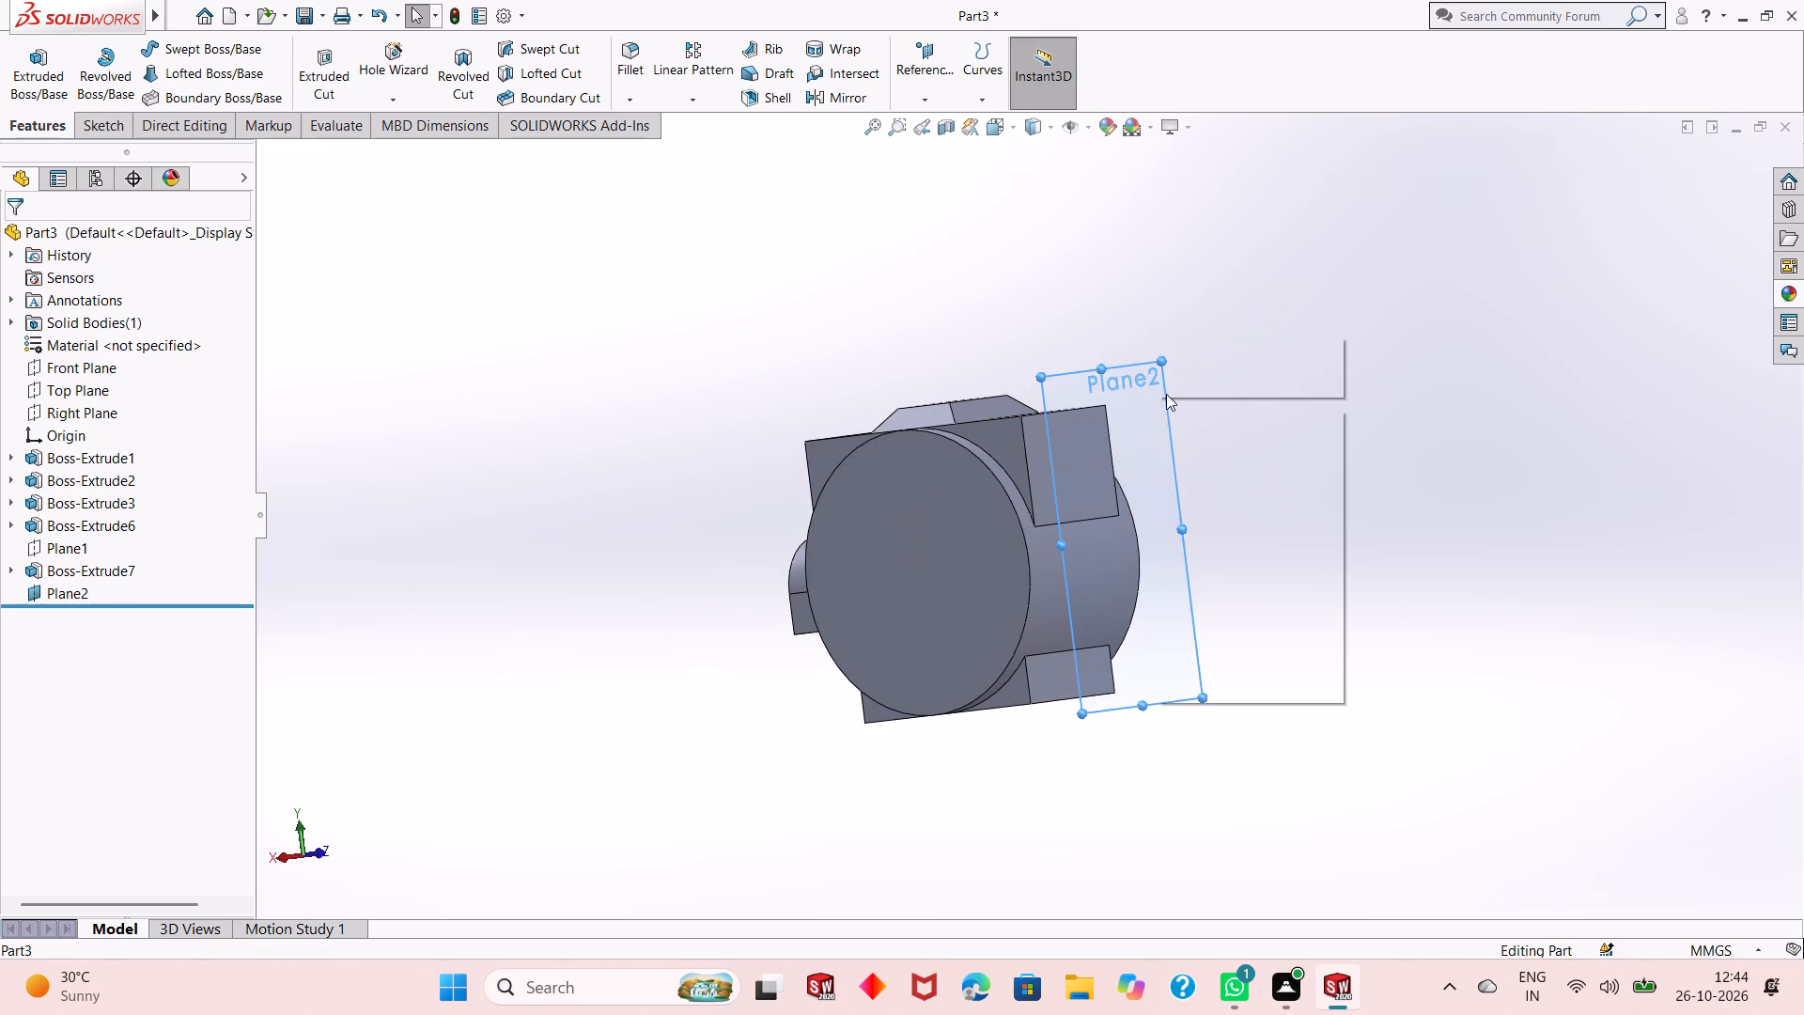
click(1198, 371)
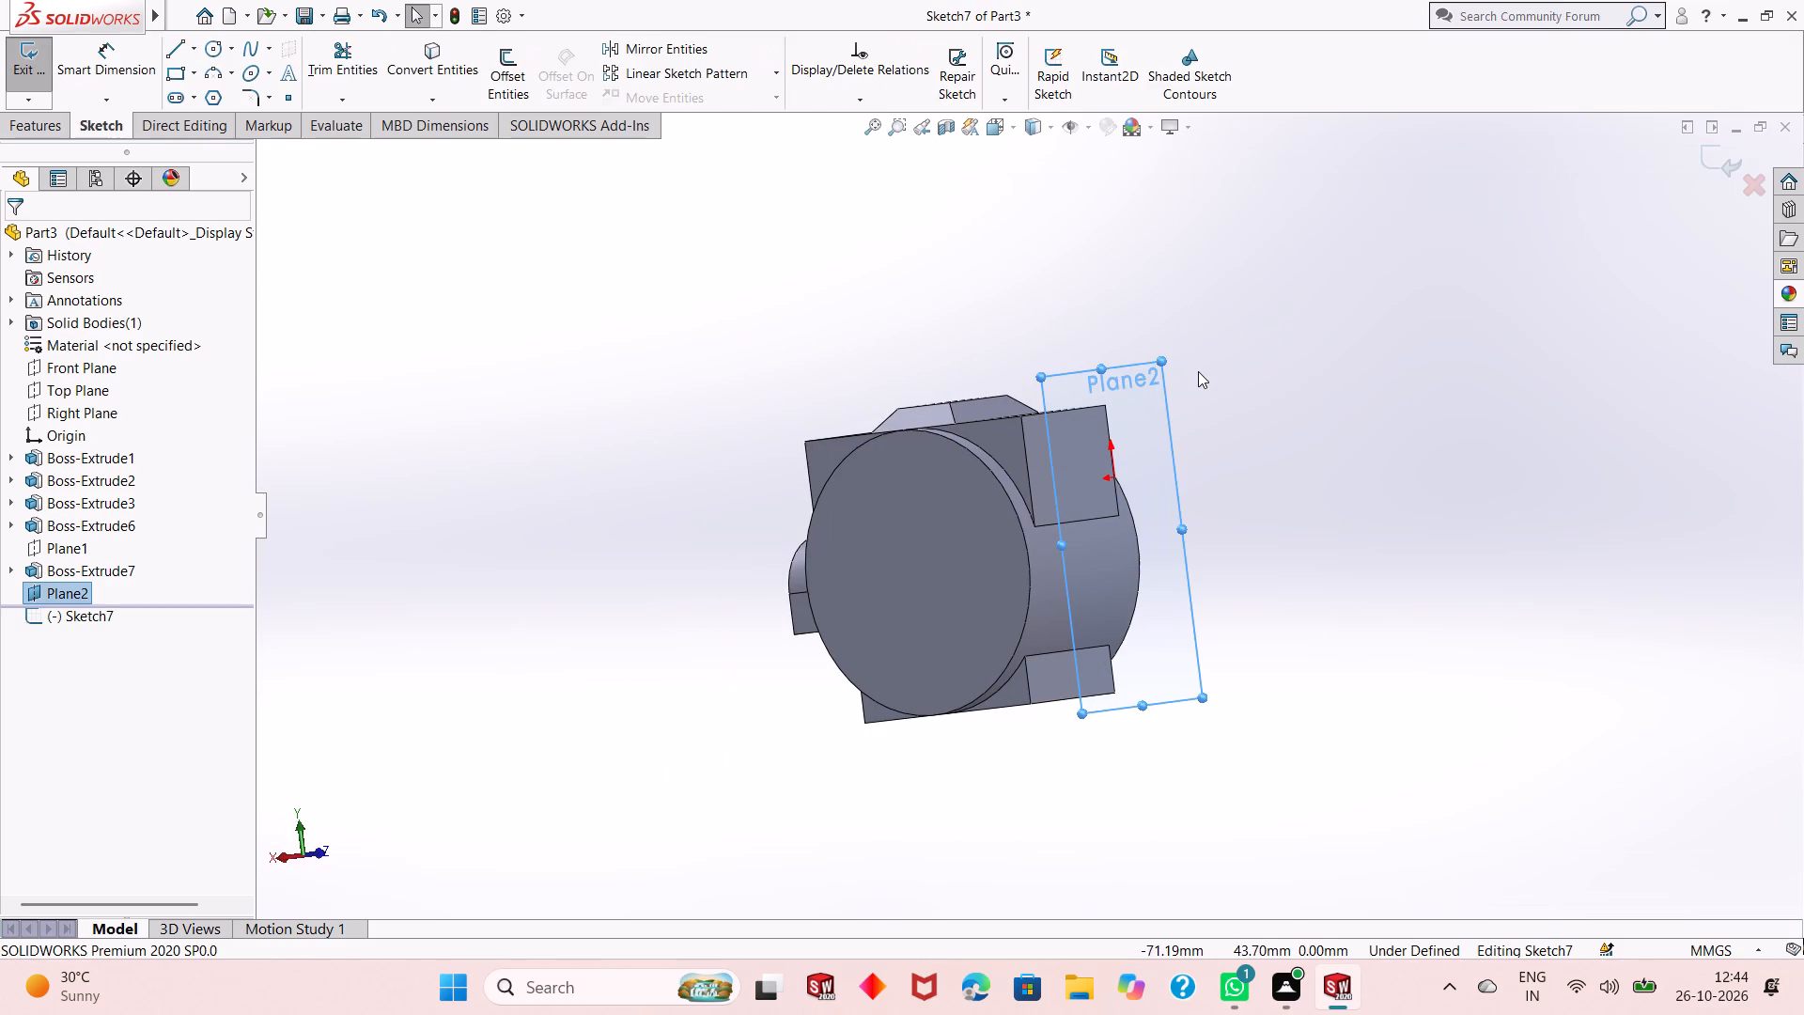
key(ctrl+8)
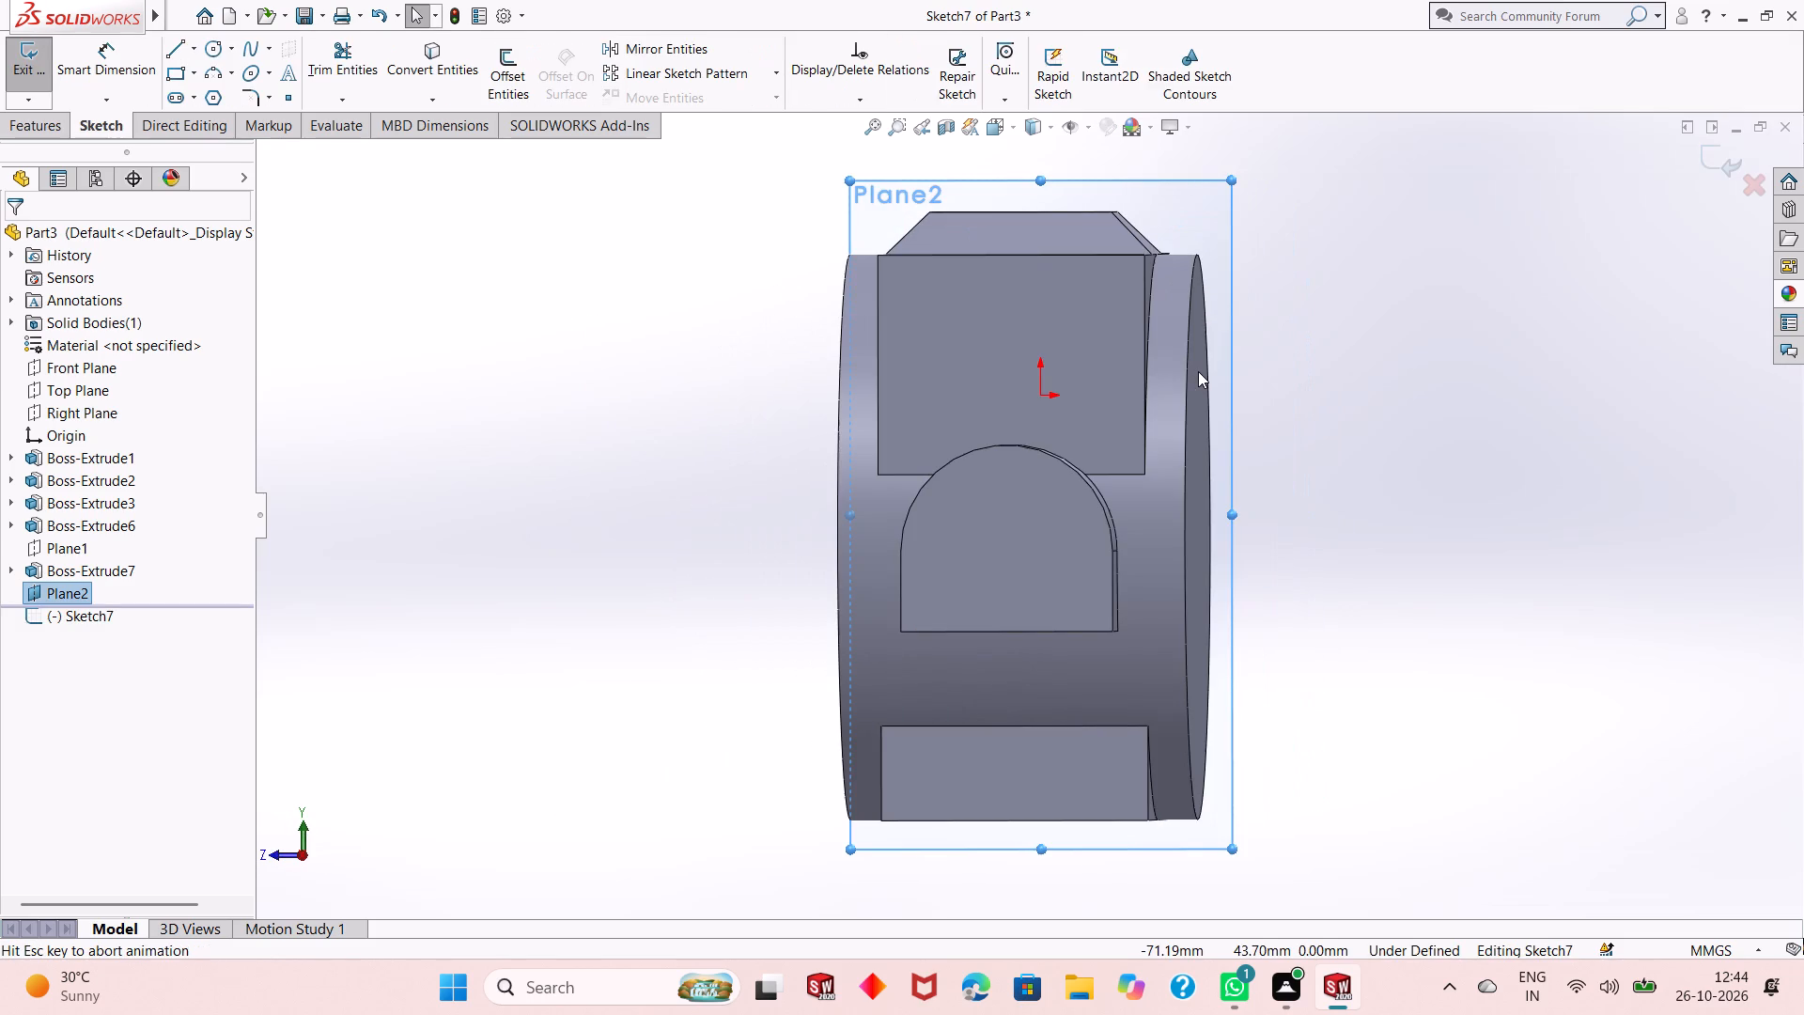
key(ctrl+8)
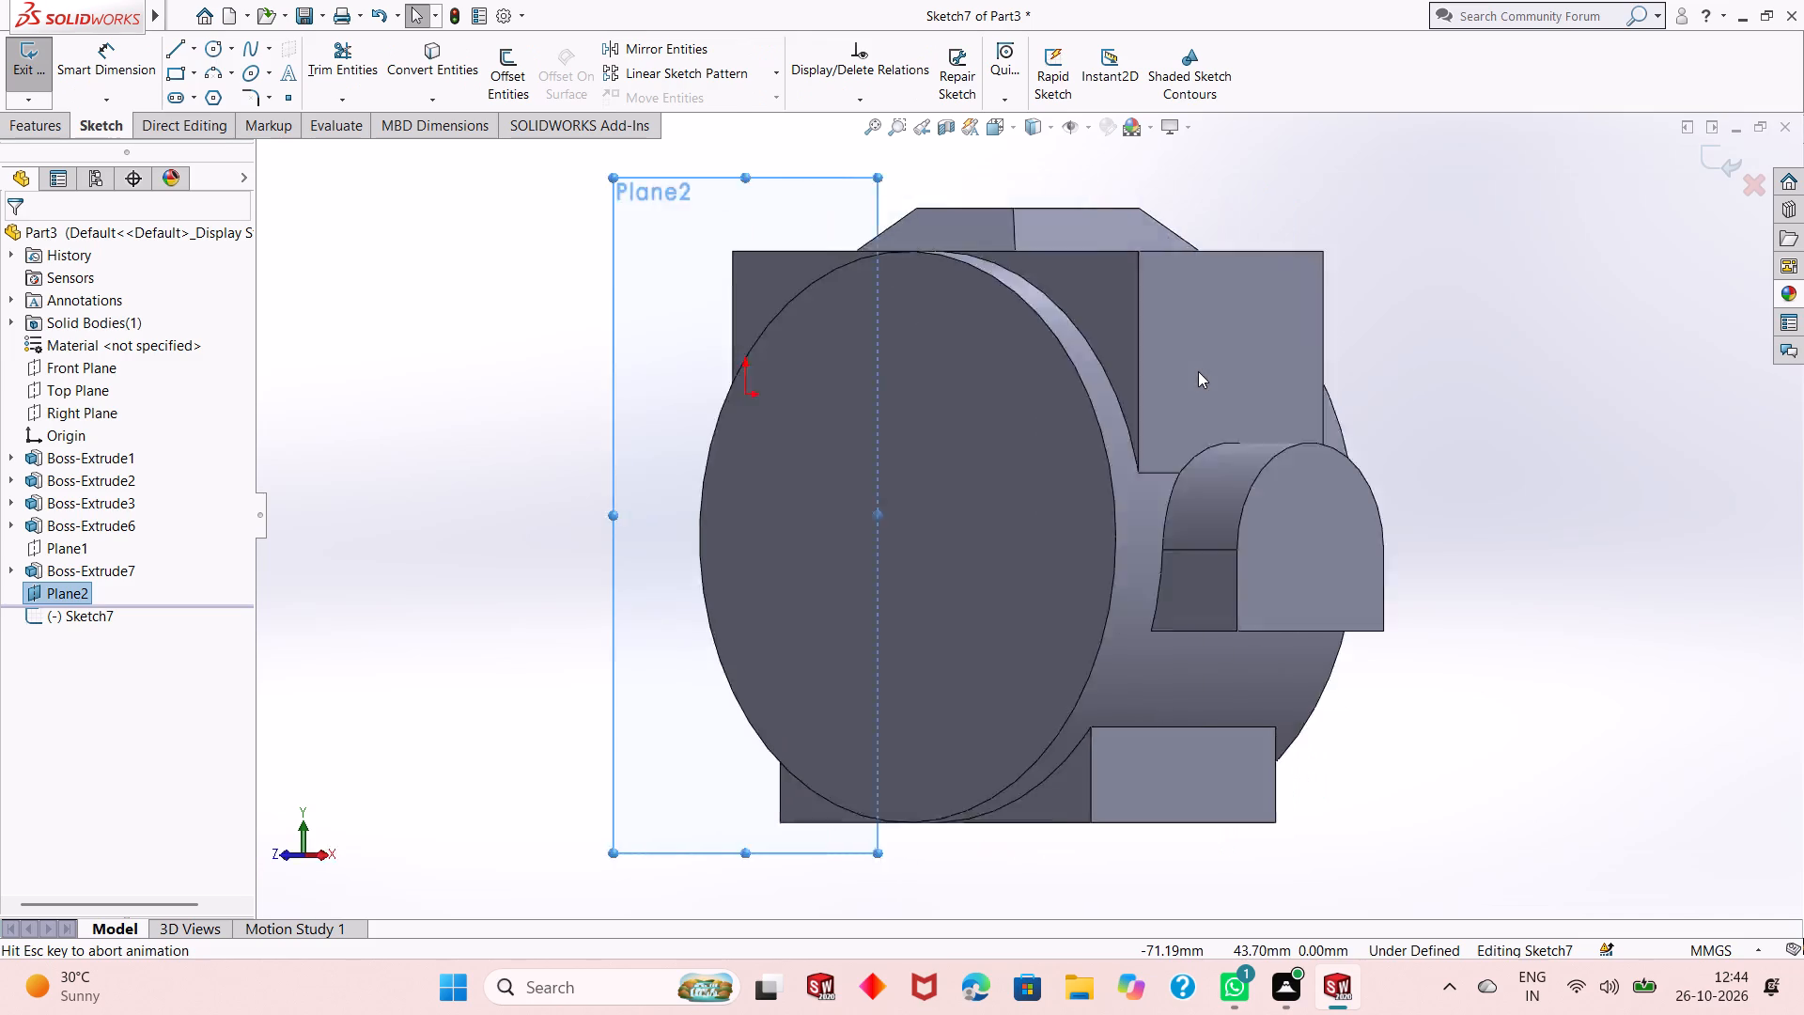
click(1395, 383)
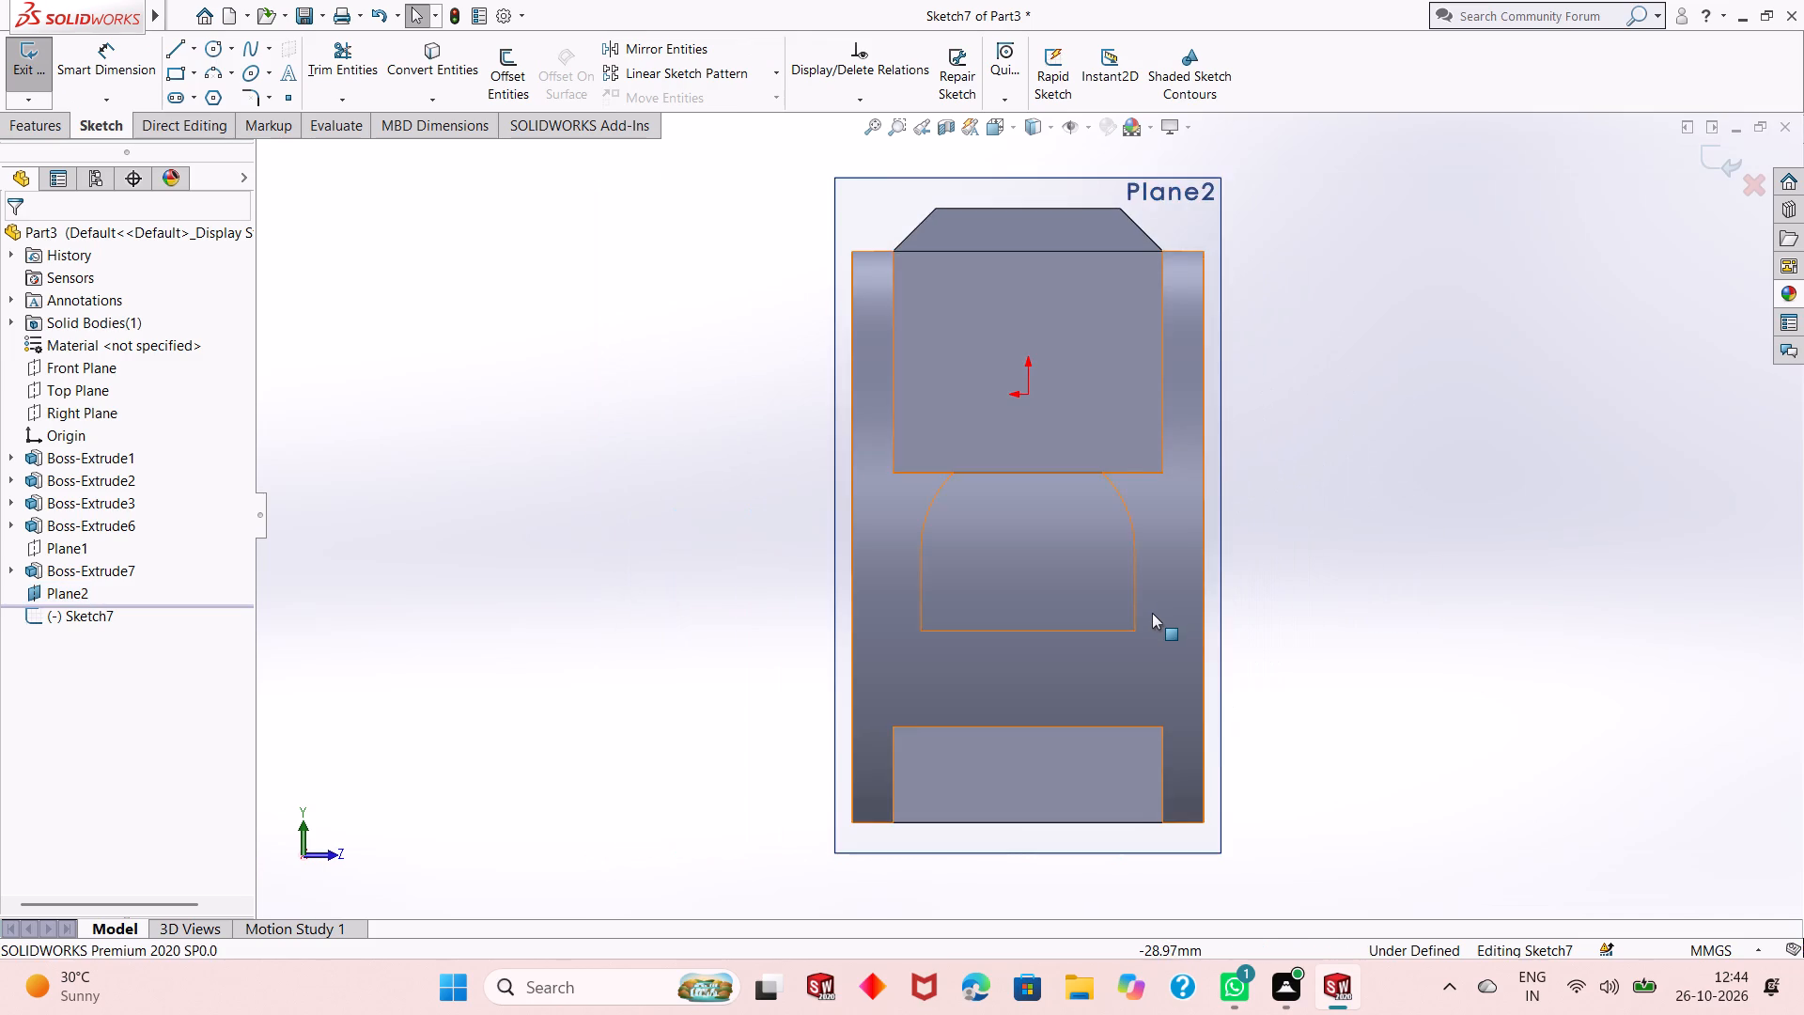
scroll(1152, 613, up, 1)
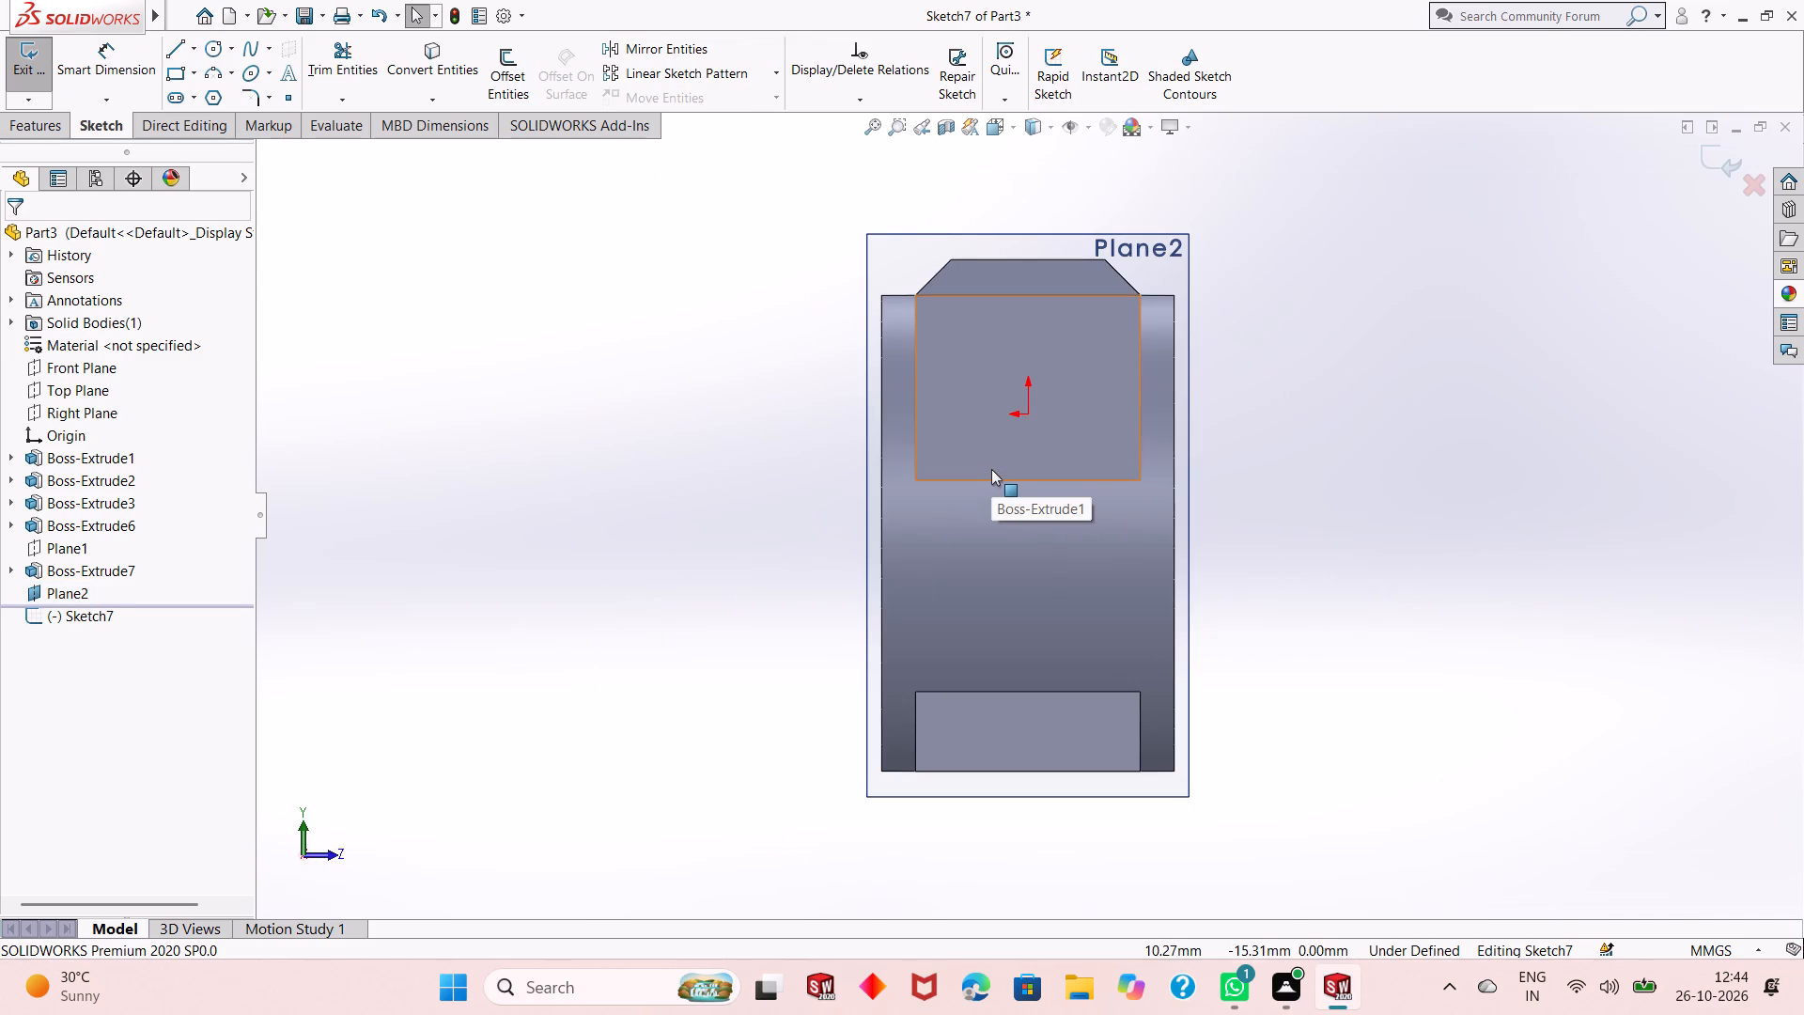
click(201, 50)
click(1021, 517)
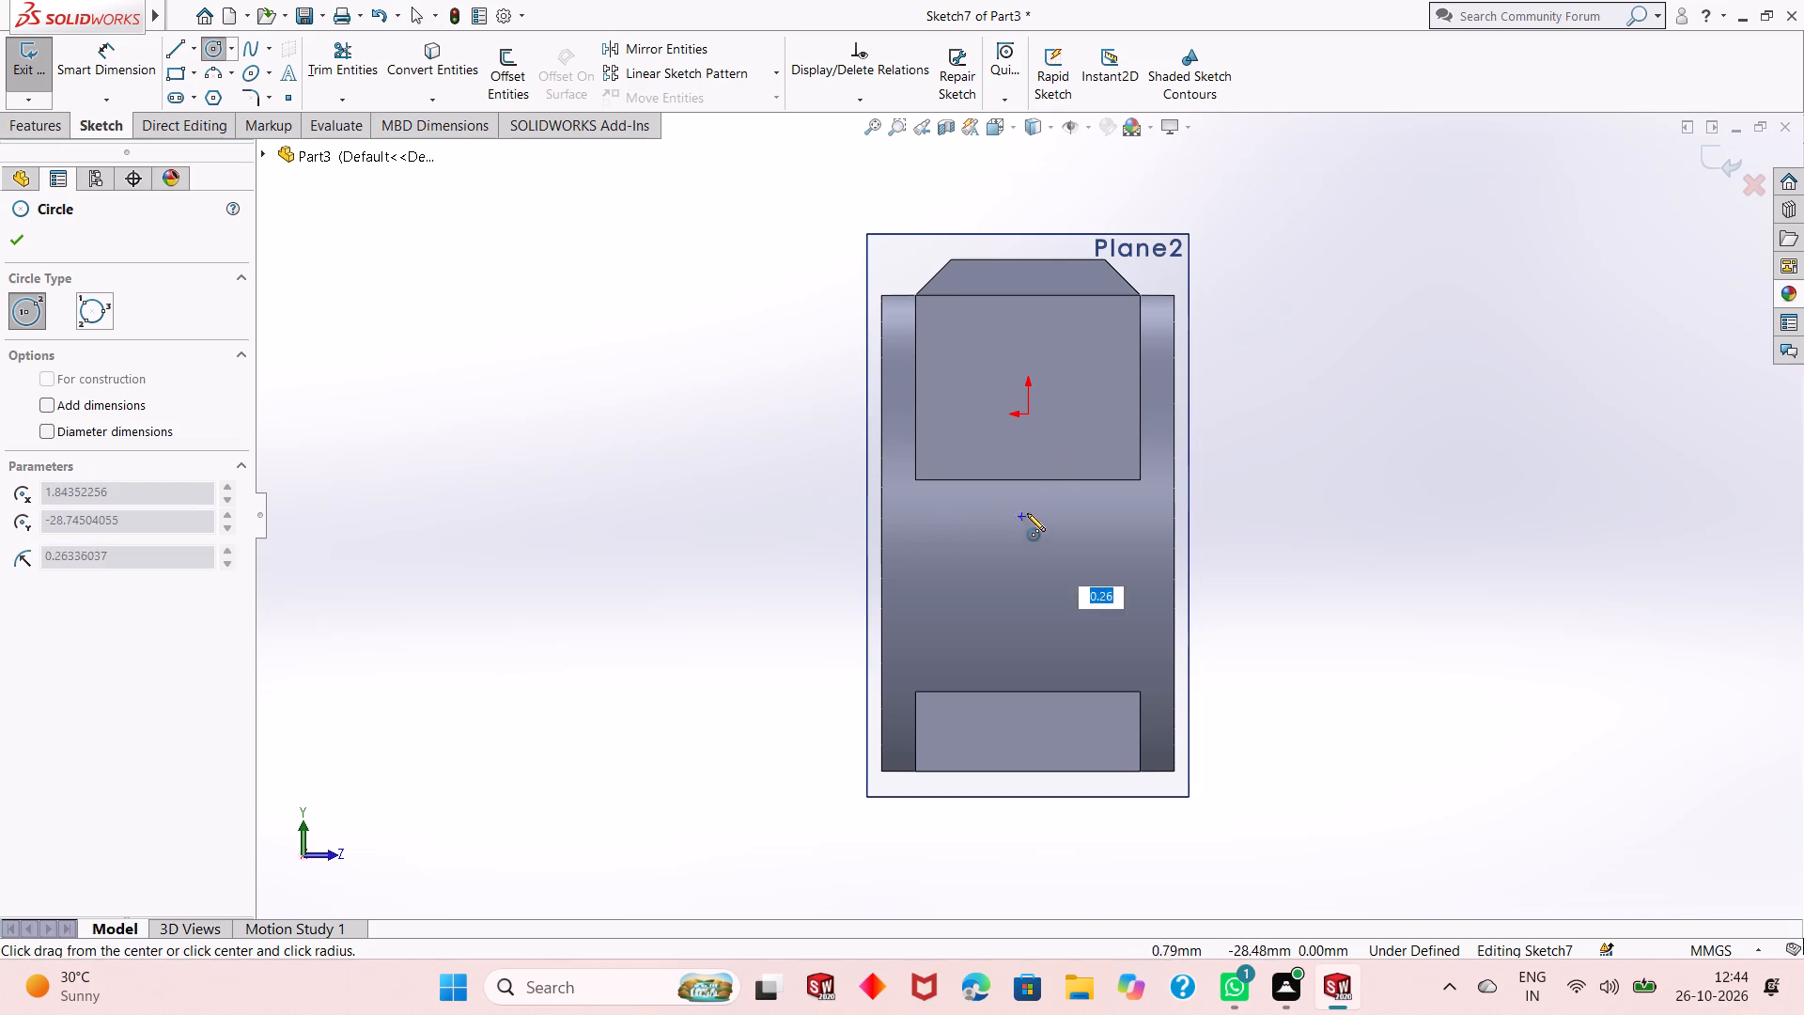
click(1056, 461)
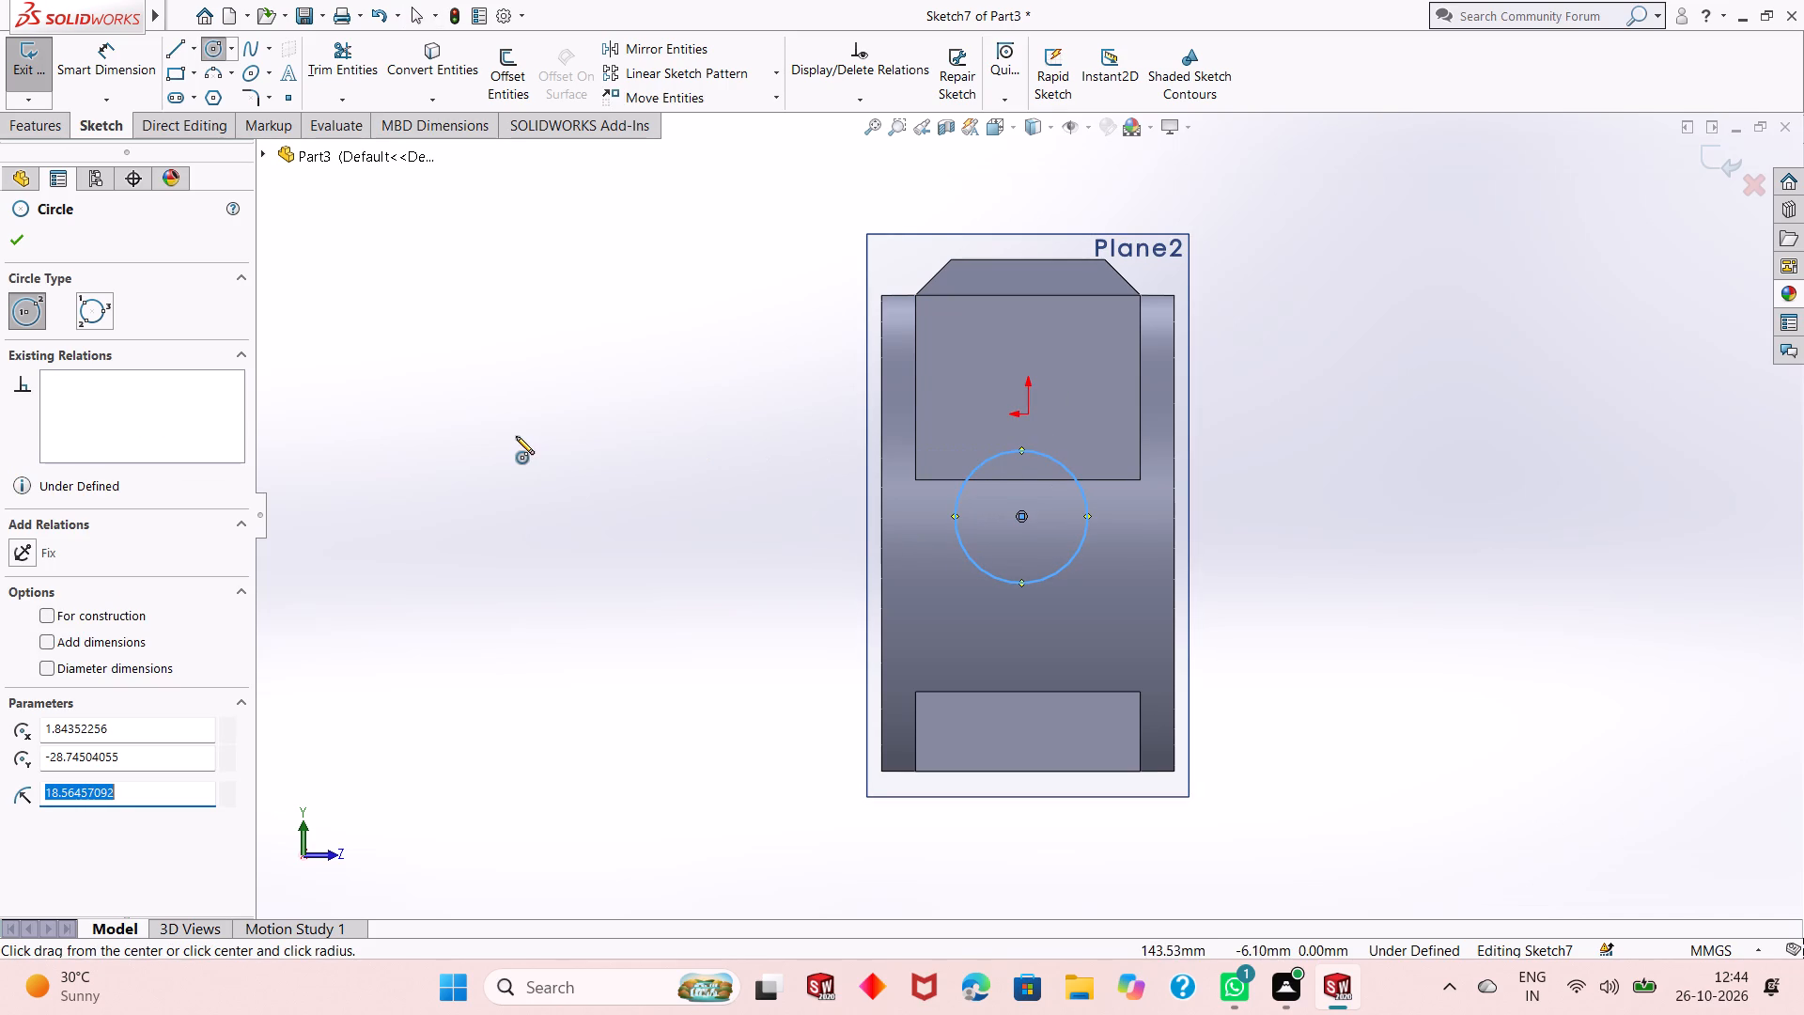
right_click(516, 436)
click(531, 447)
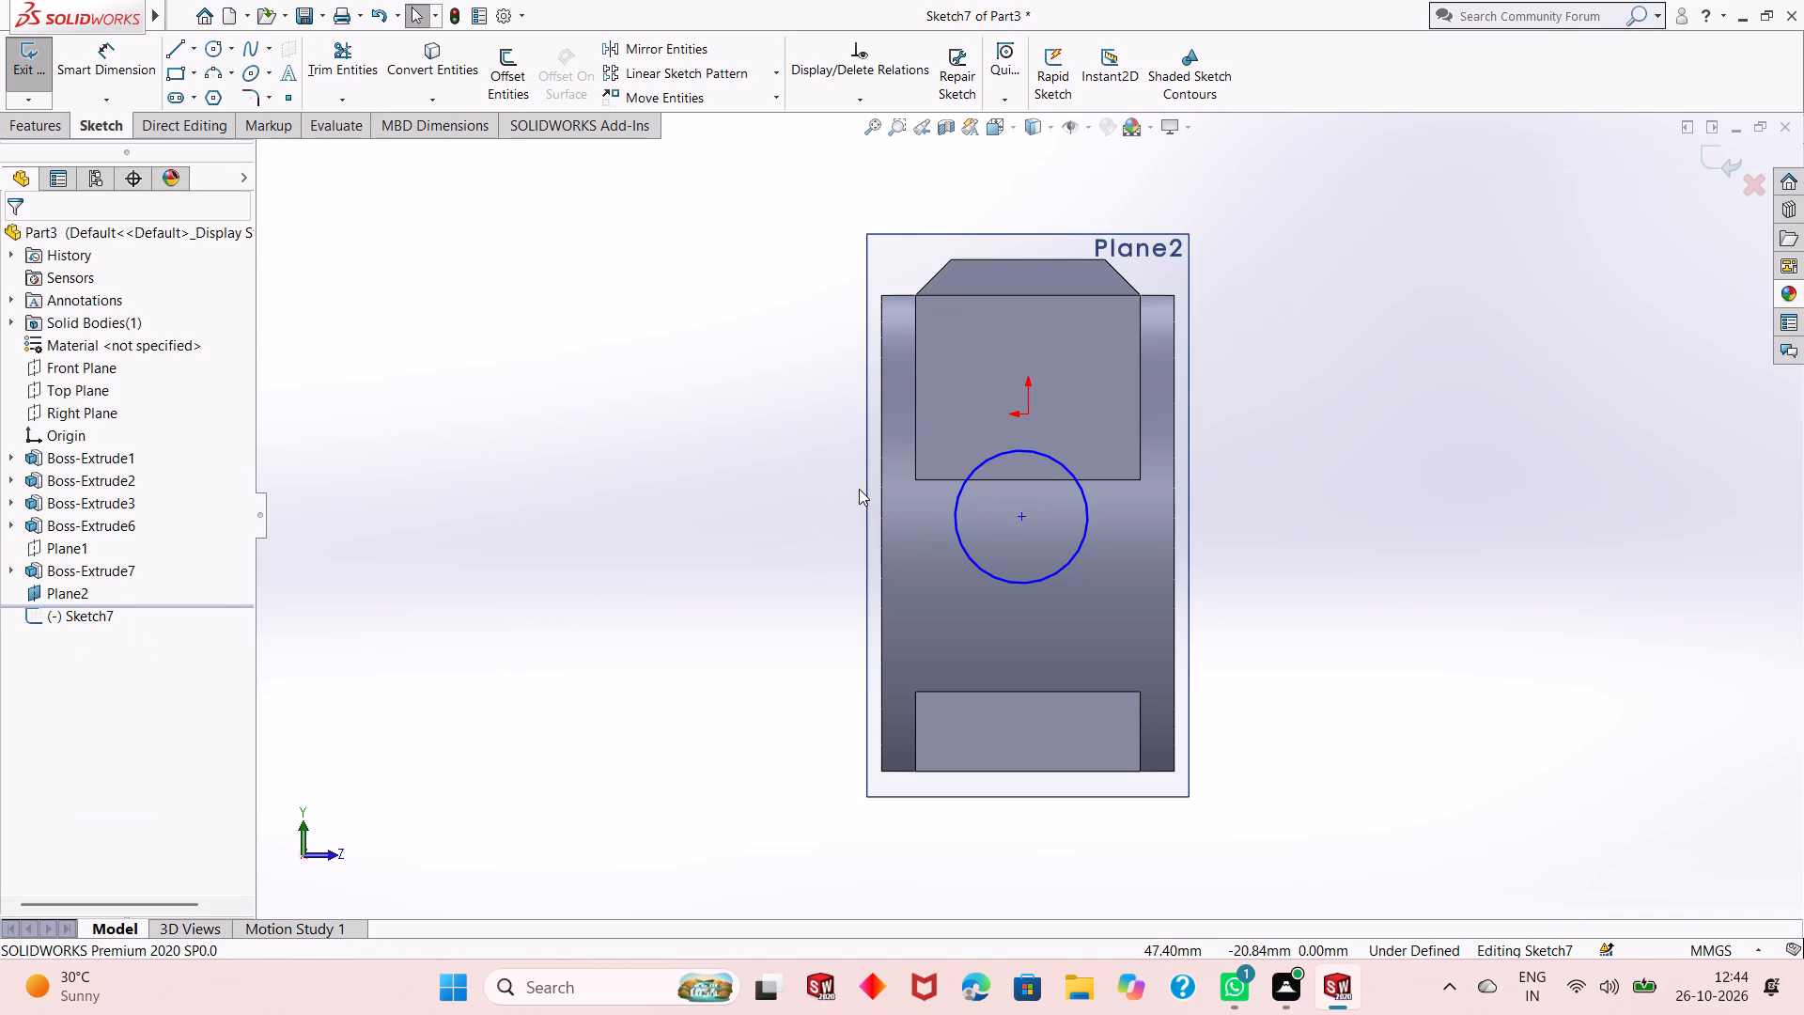
Add a vertical relation between the new circle's centre and the origin.
ctrl+click(1024, 522)
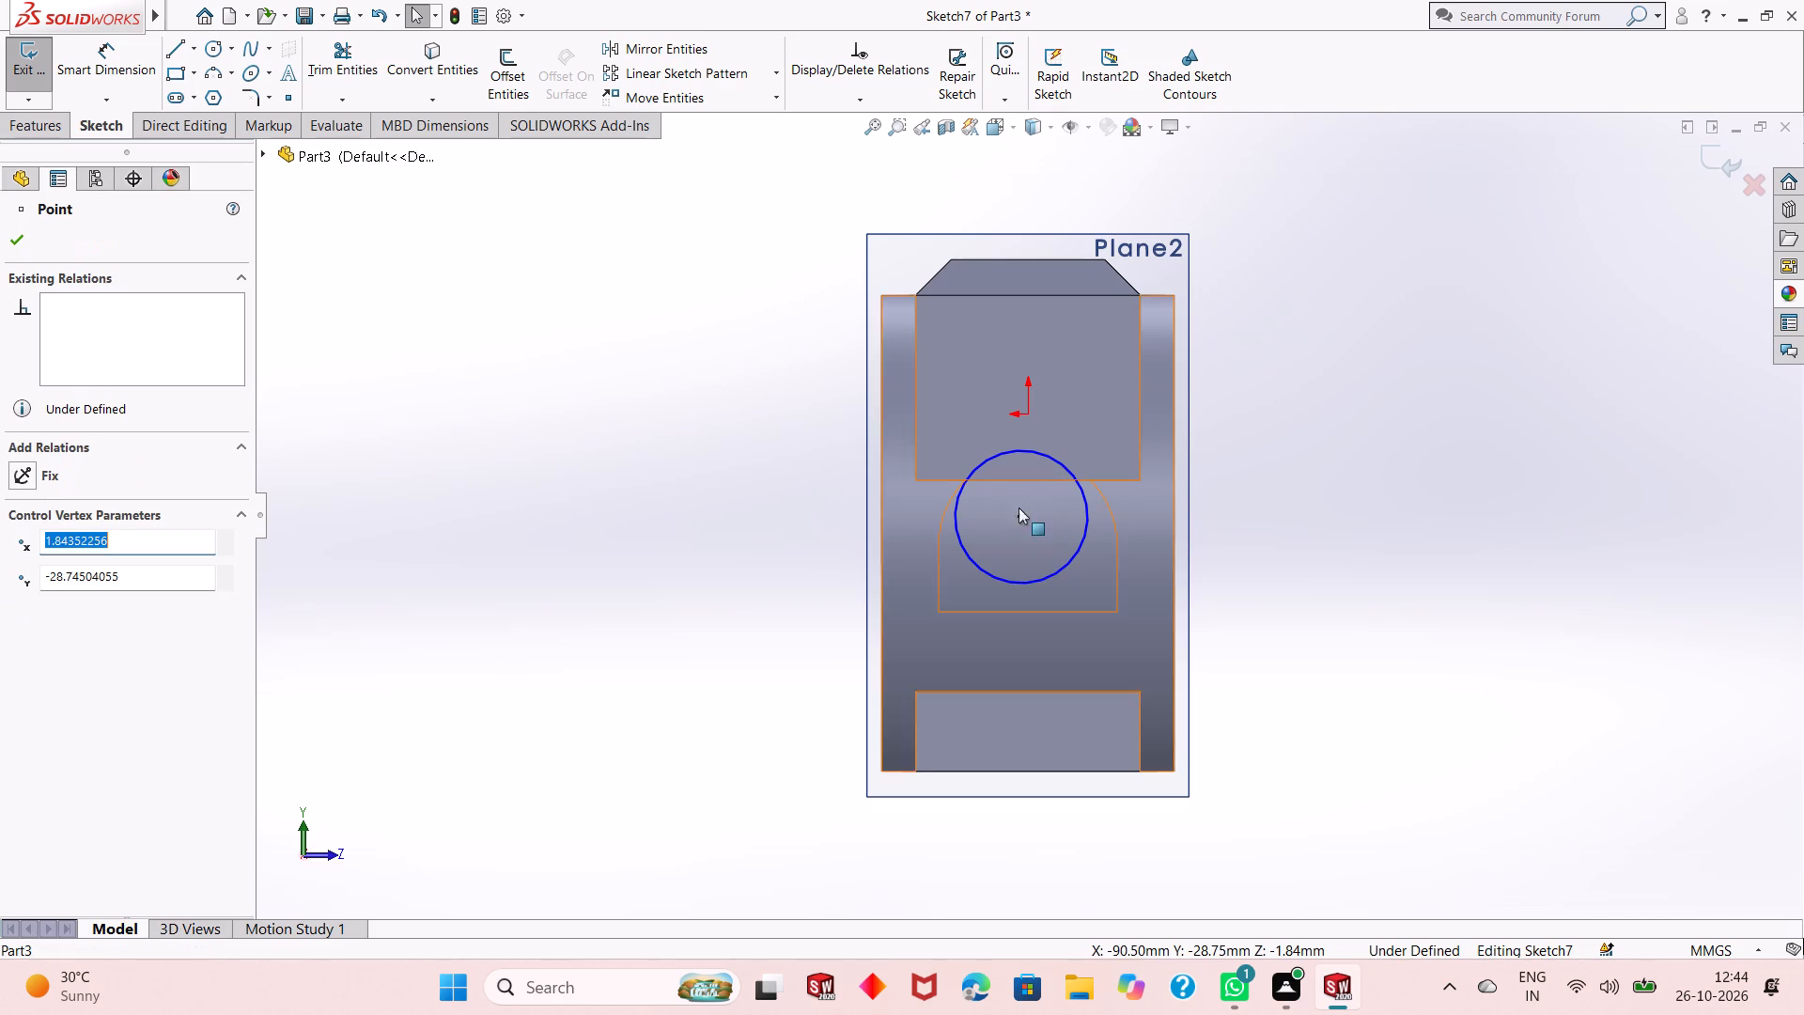
ctrl+click(1027, 419)
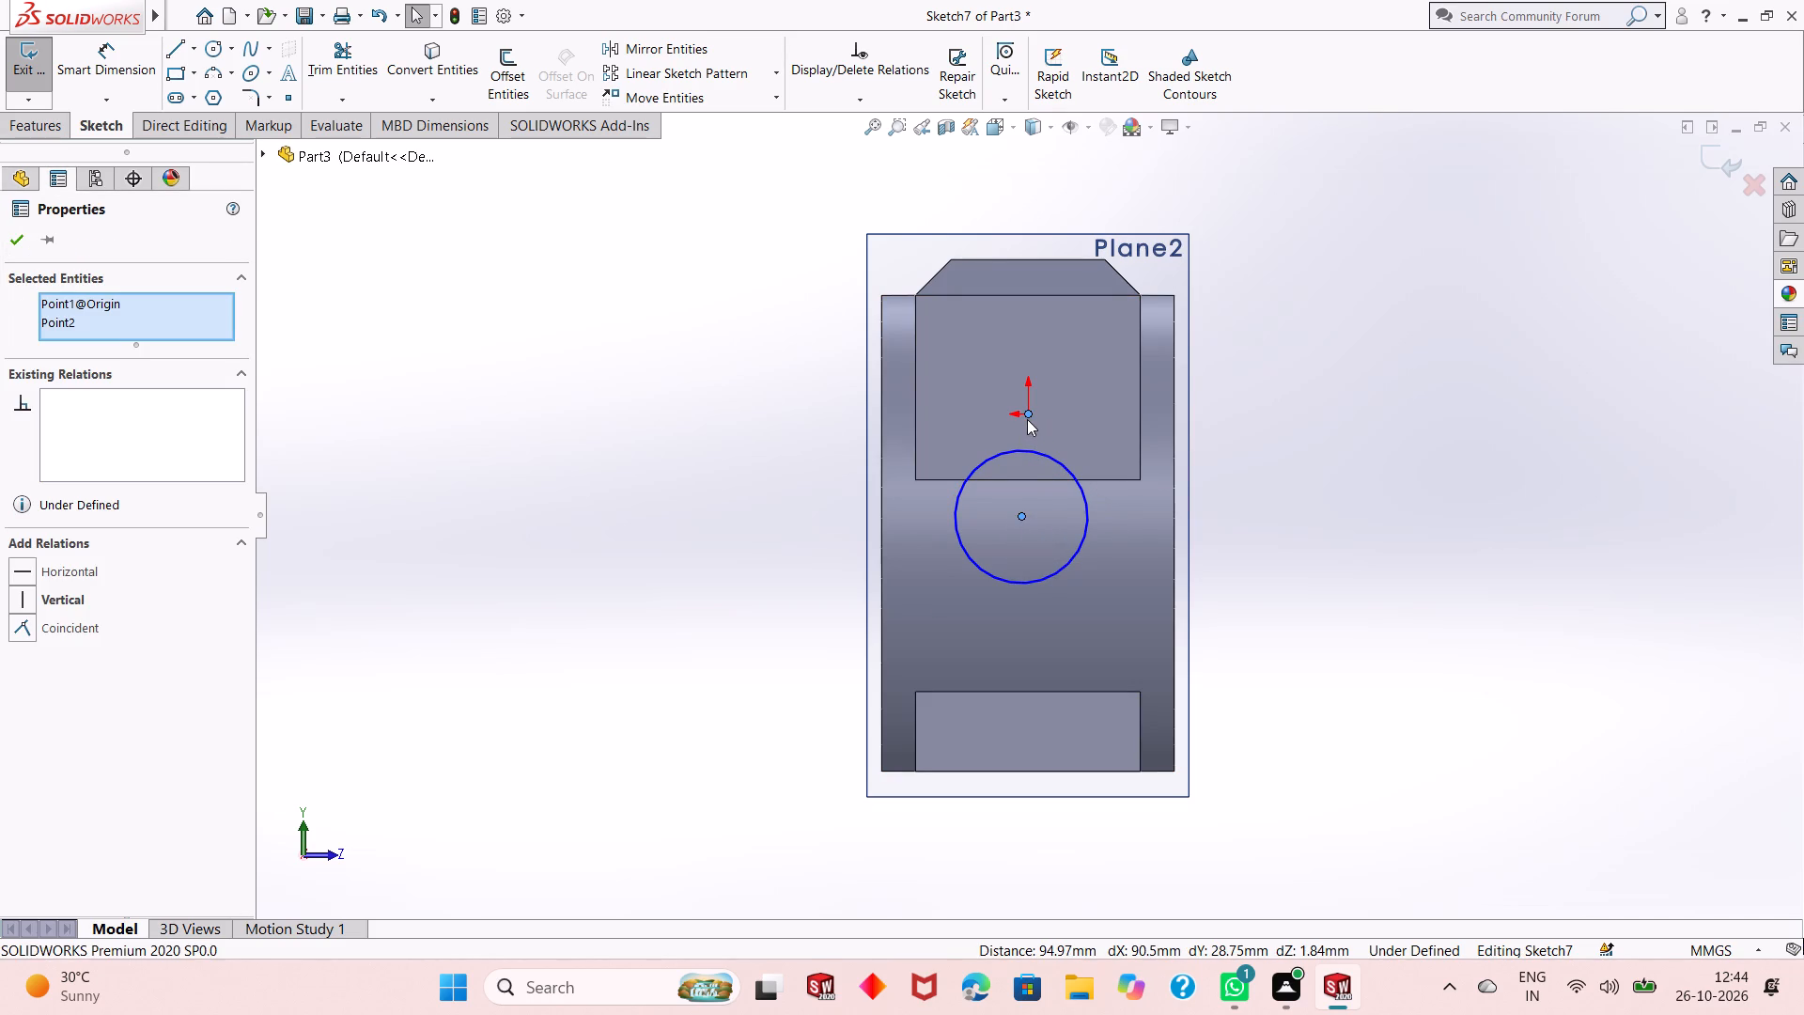
click(1114, 335)
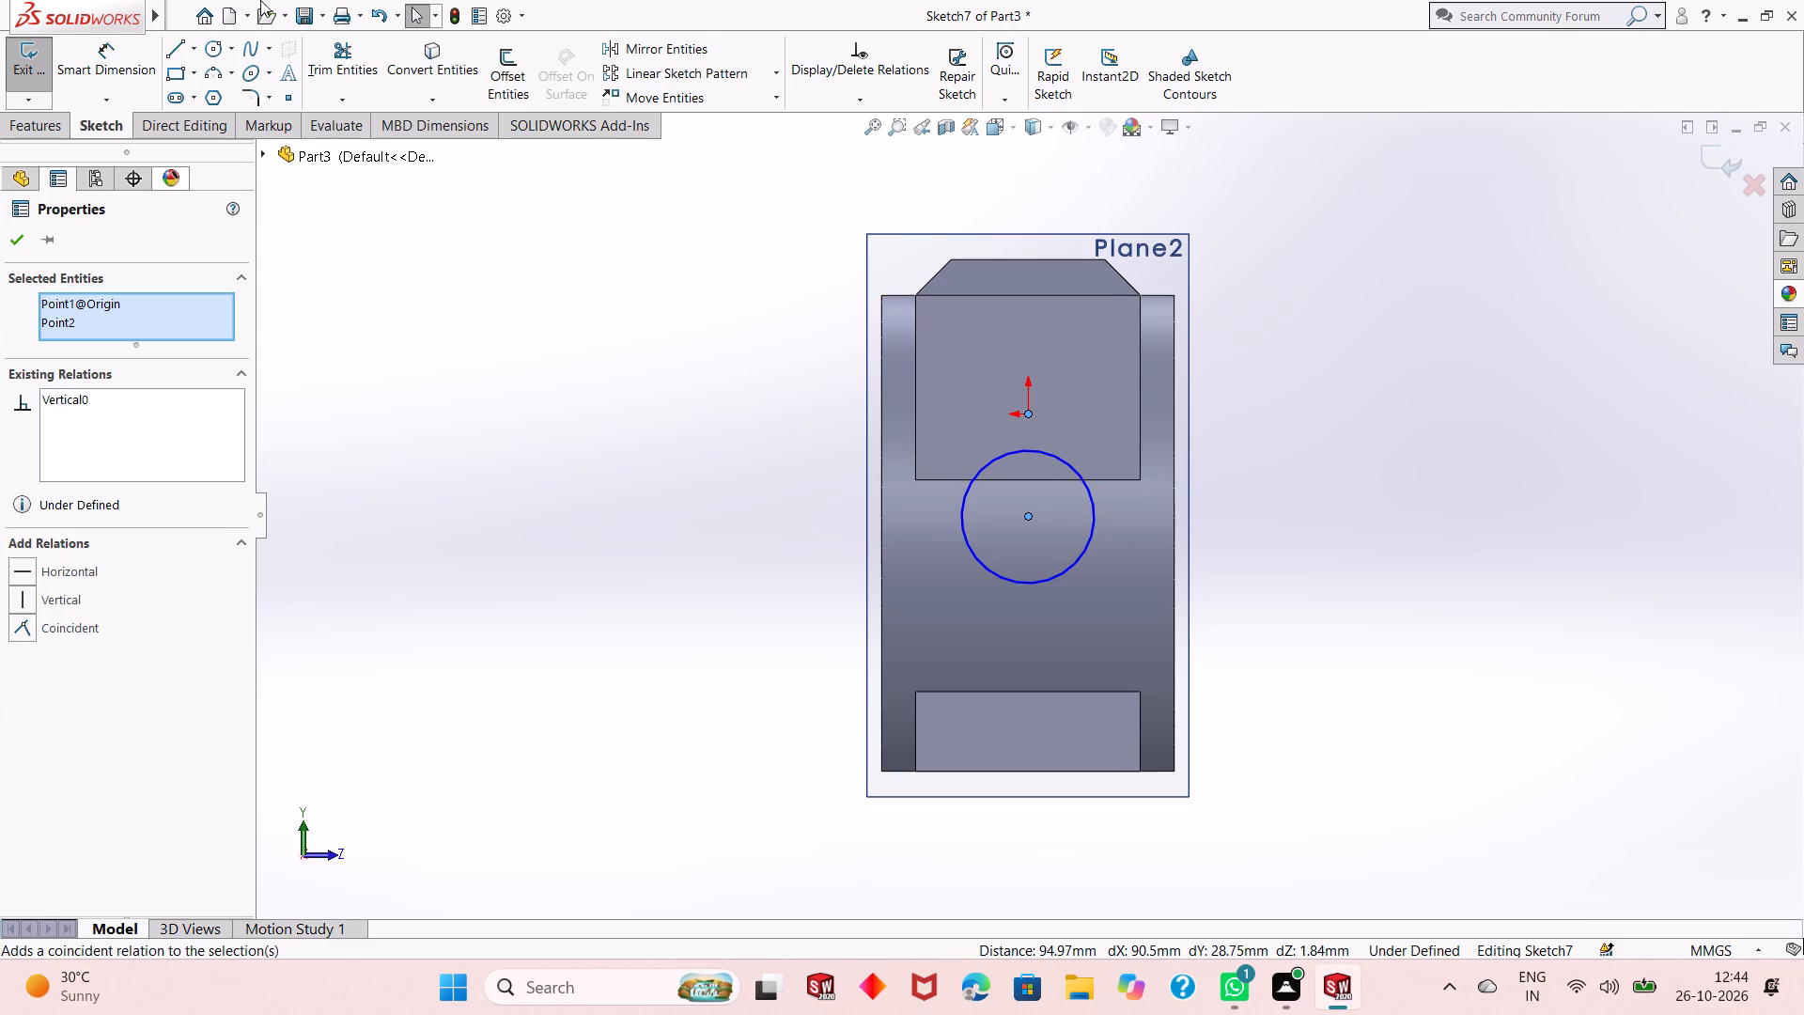
click(14, 239)
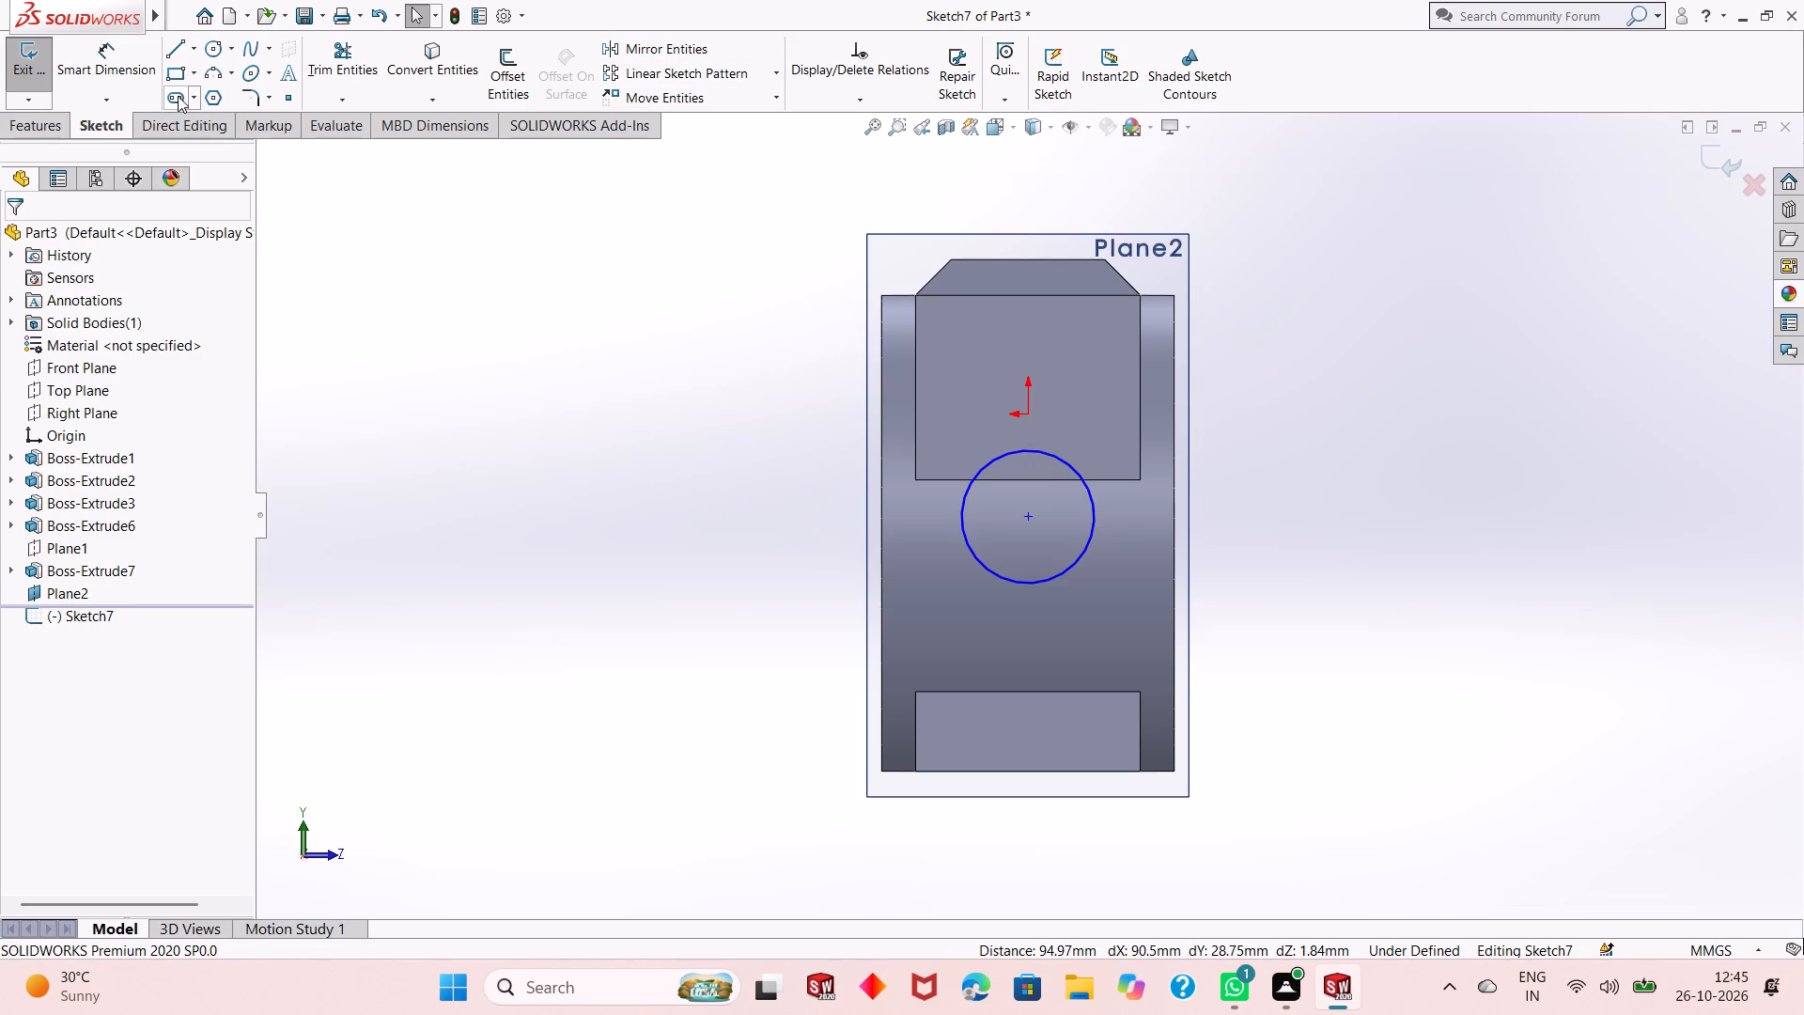
Dimension the circle's diameter and set it to 50 mm.
click(115, 47)
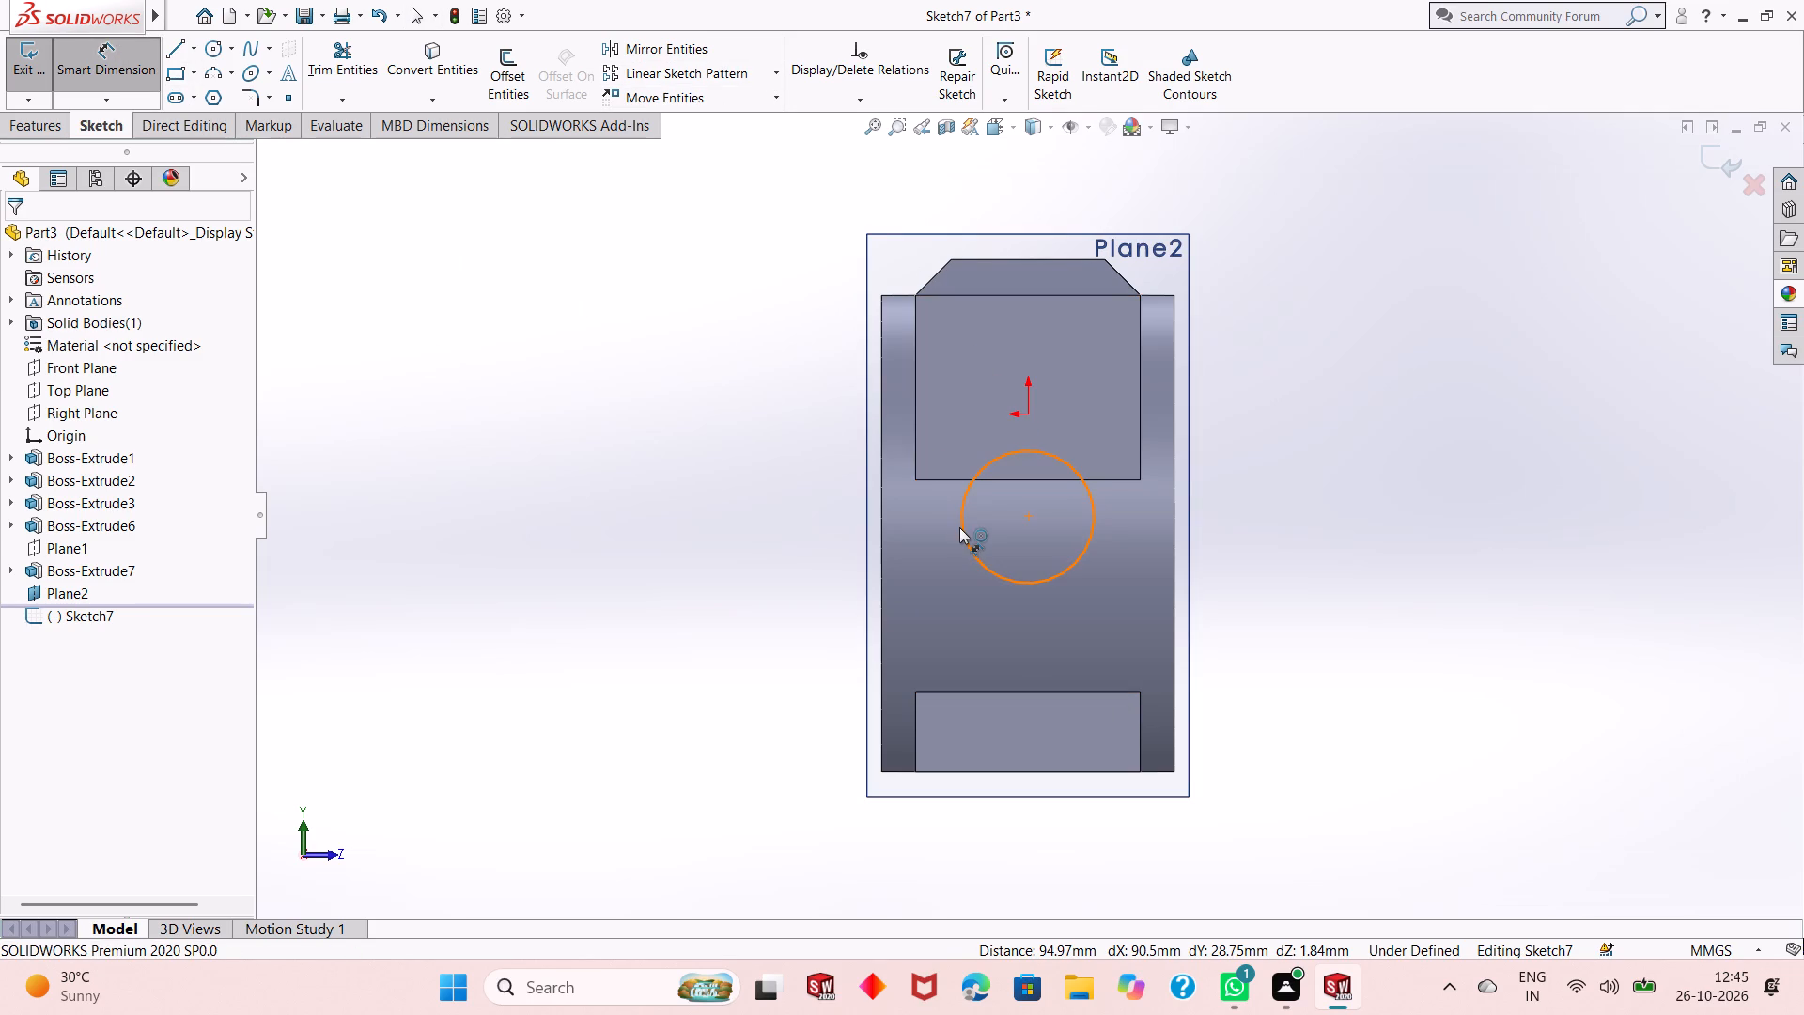
click(960, 529)
click(706, 701)
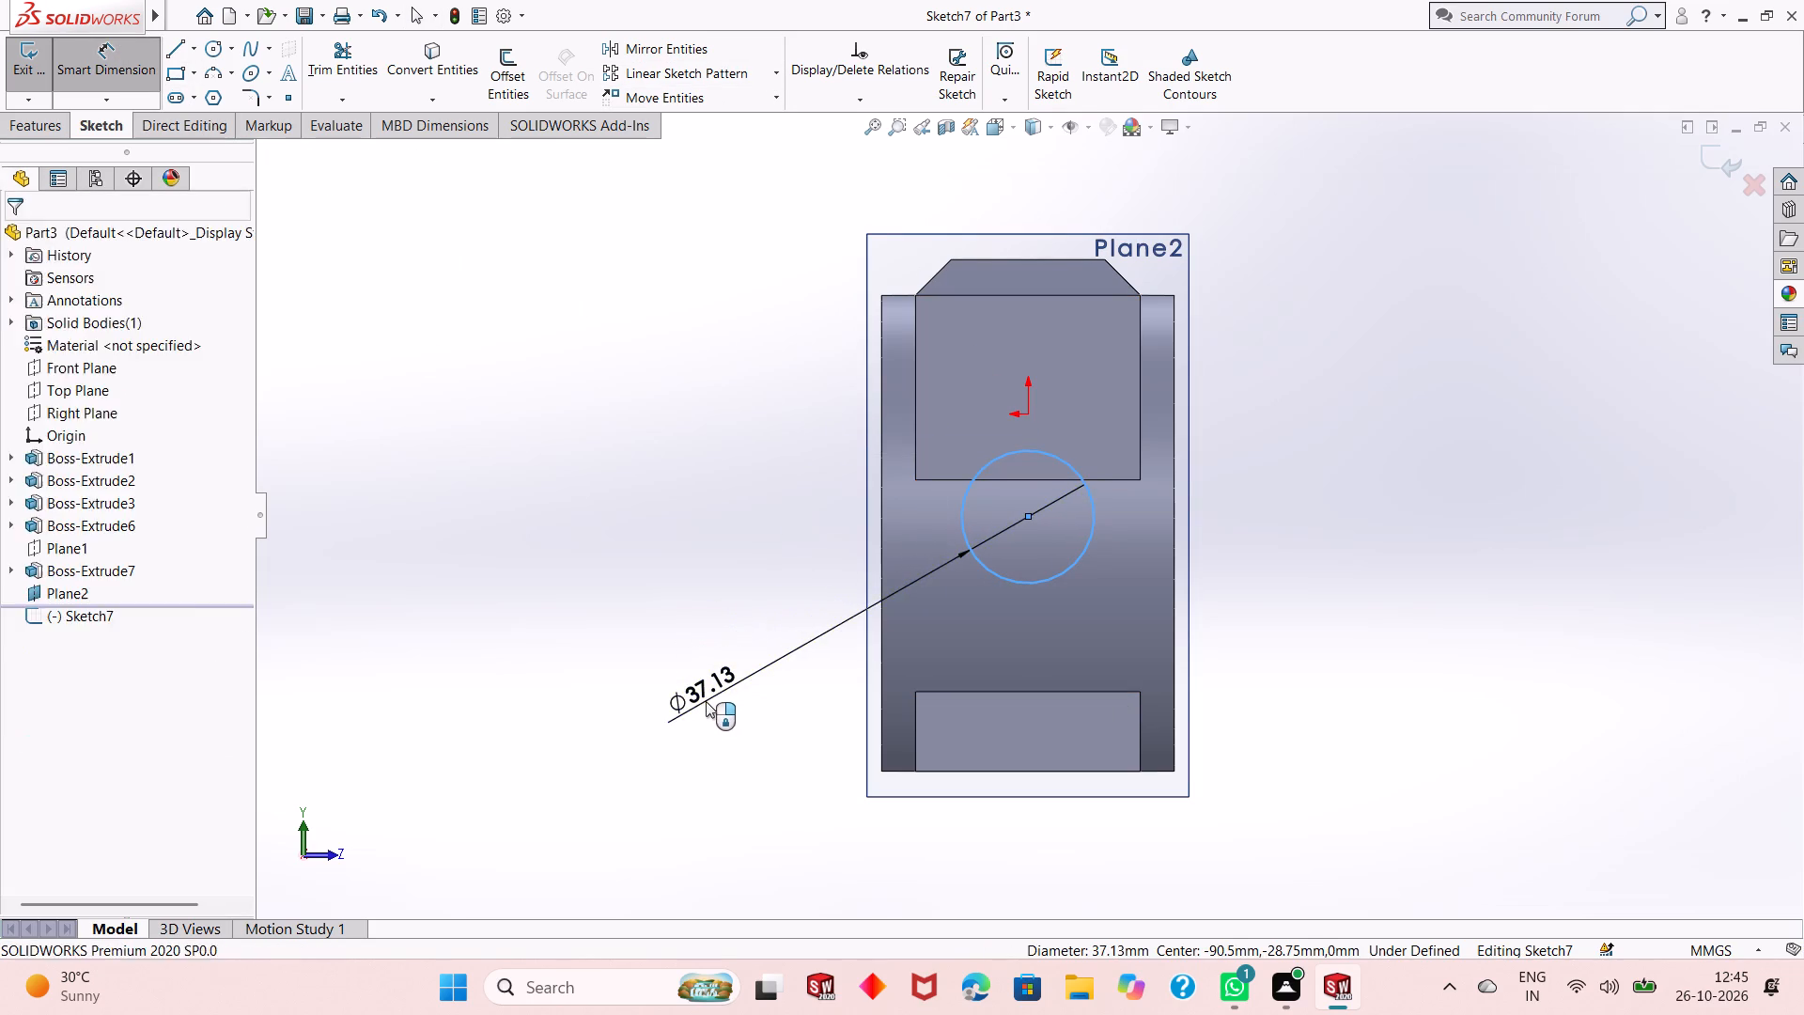
text(50)
key(Return)
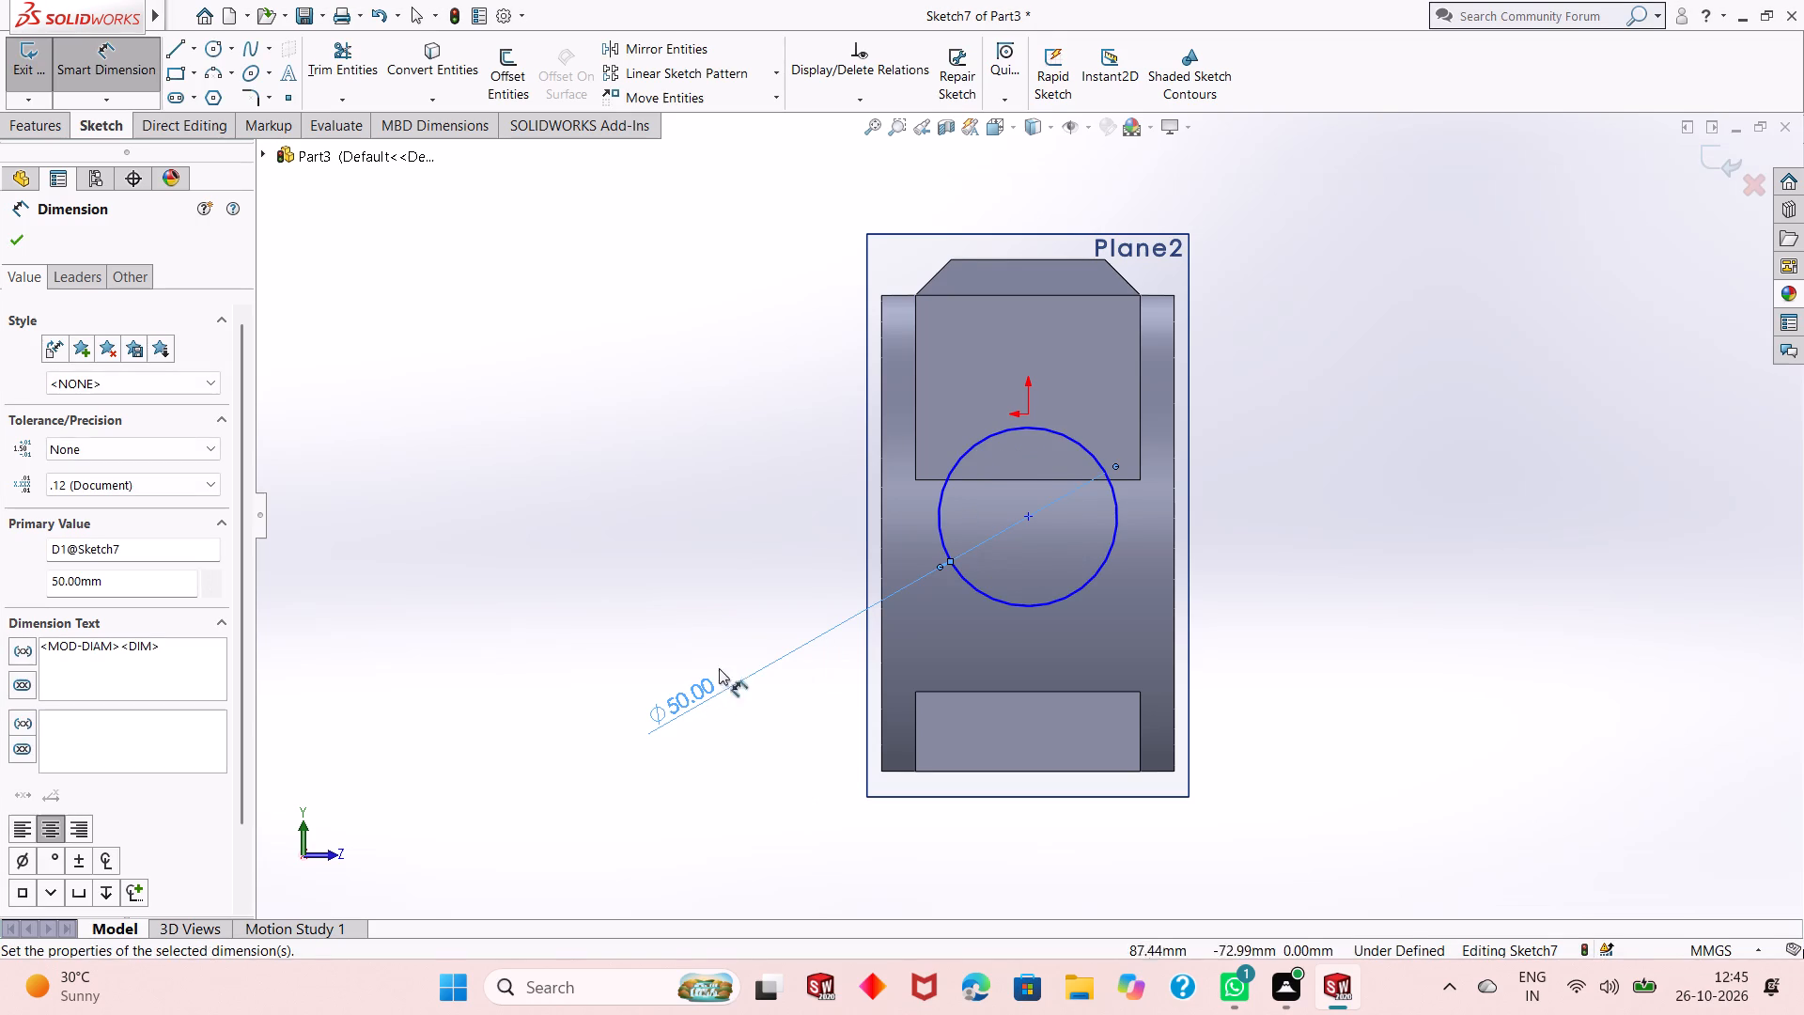
Dimension the circle's centre from the block's bottom edge and set the distance to 88.7-25, i.e. 63.70 mm.
click(1026, 515)
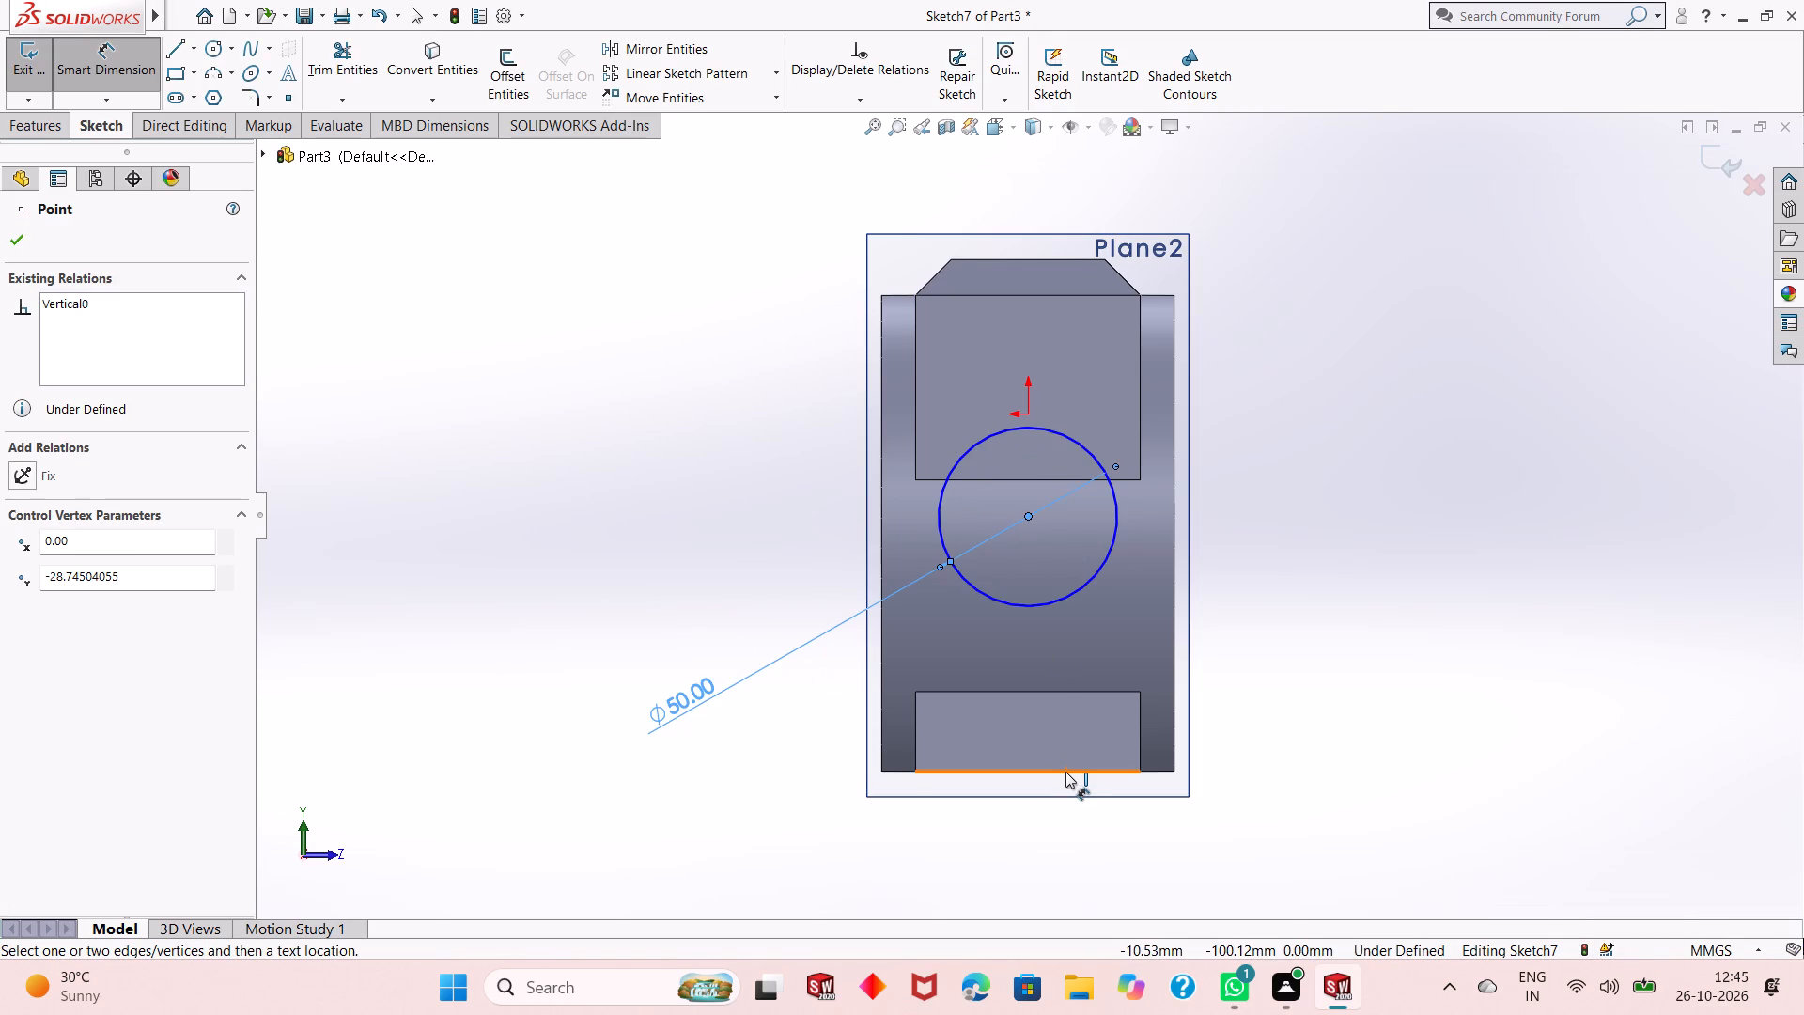
click(1065, 772)
click(1337, 768)
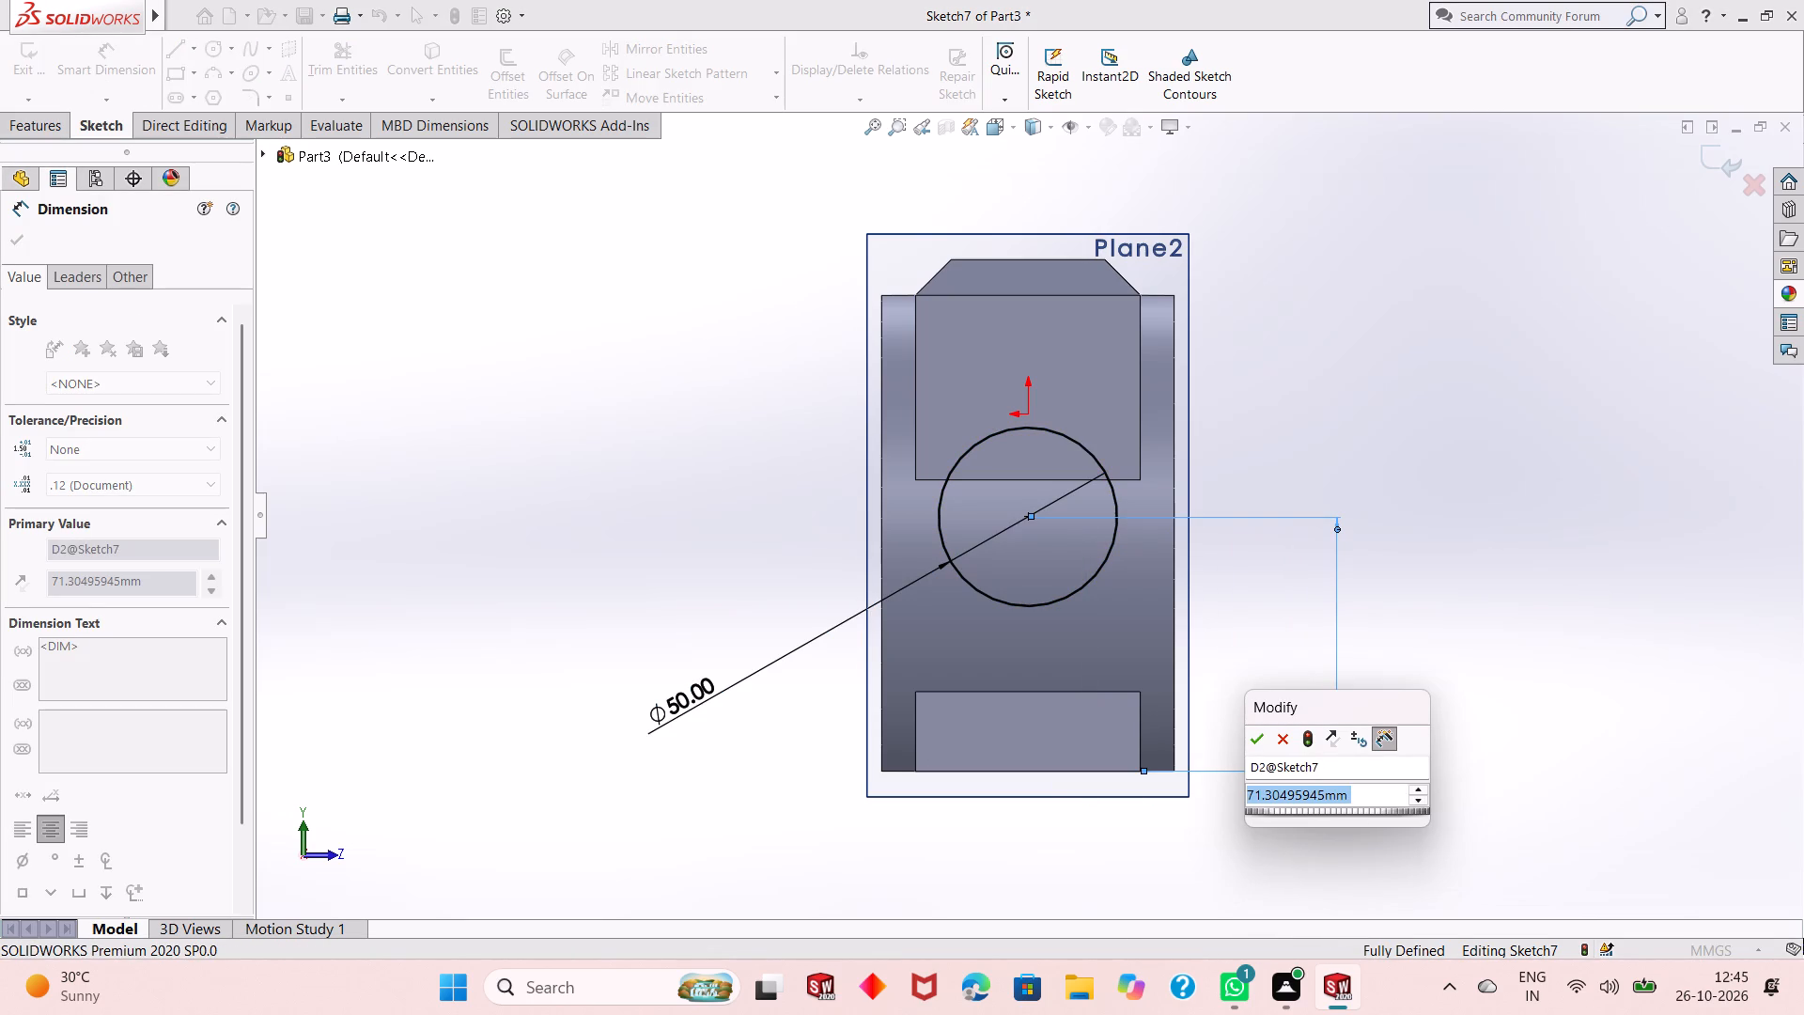
text(88.7)
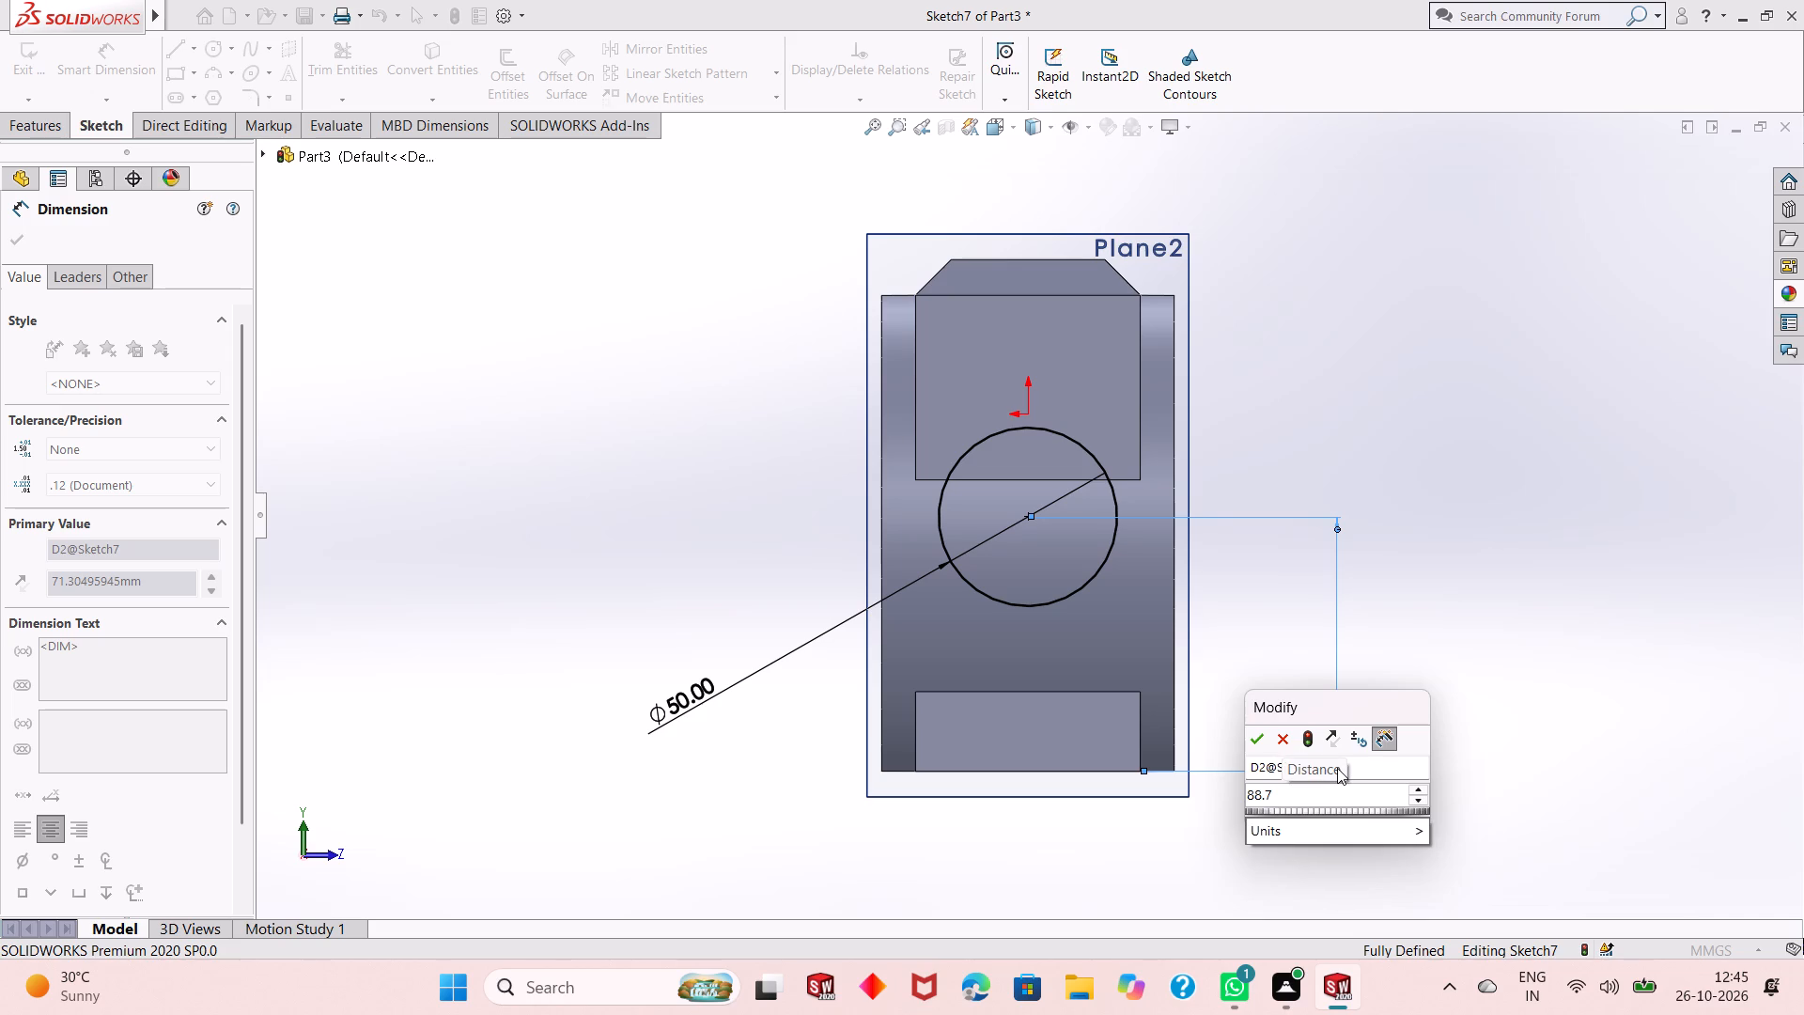
key(minus)
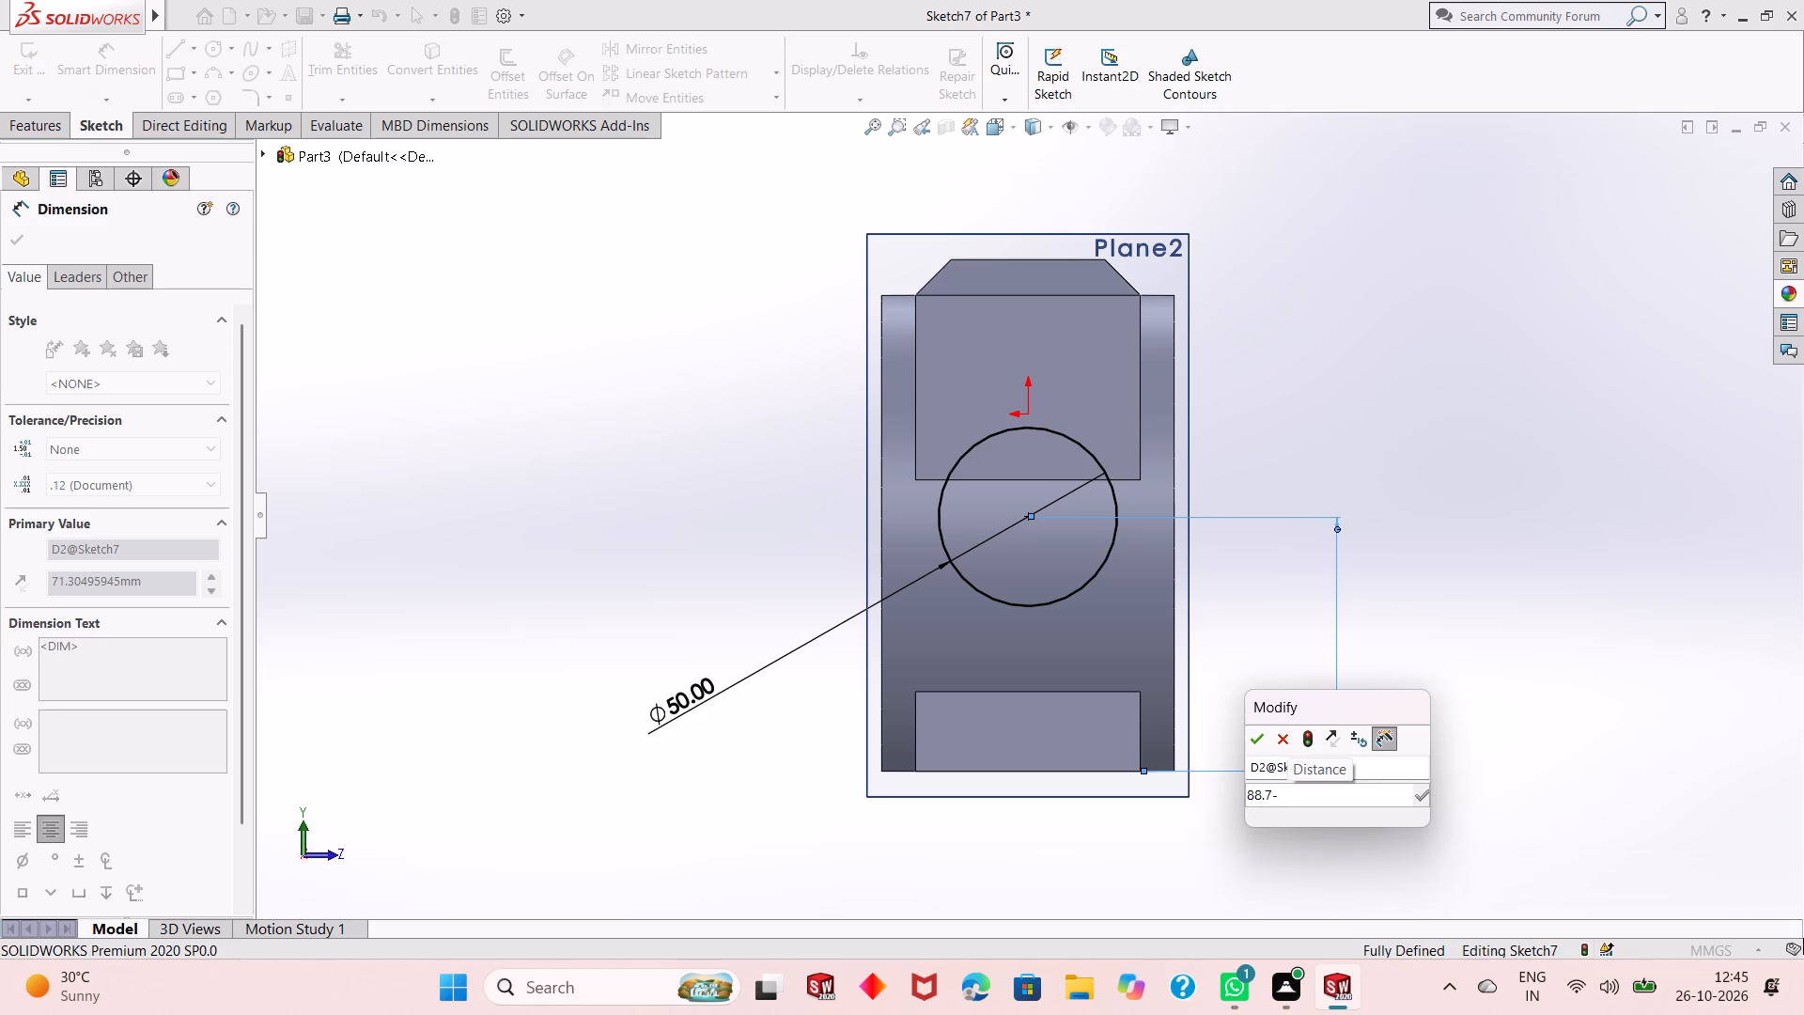
text(25)
key(Return)
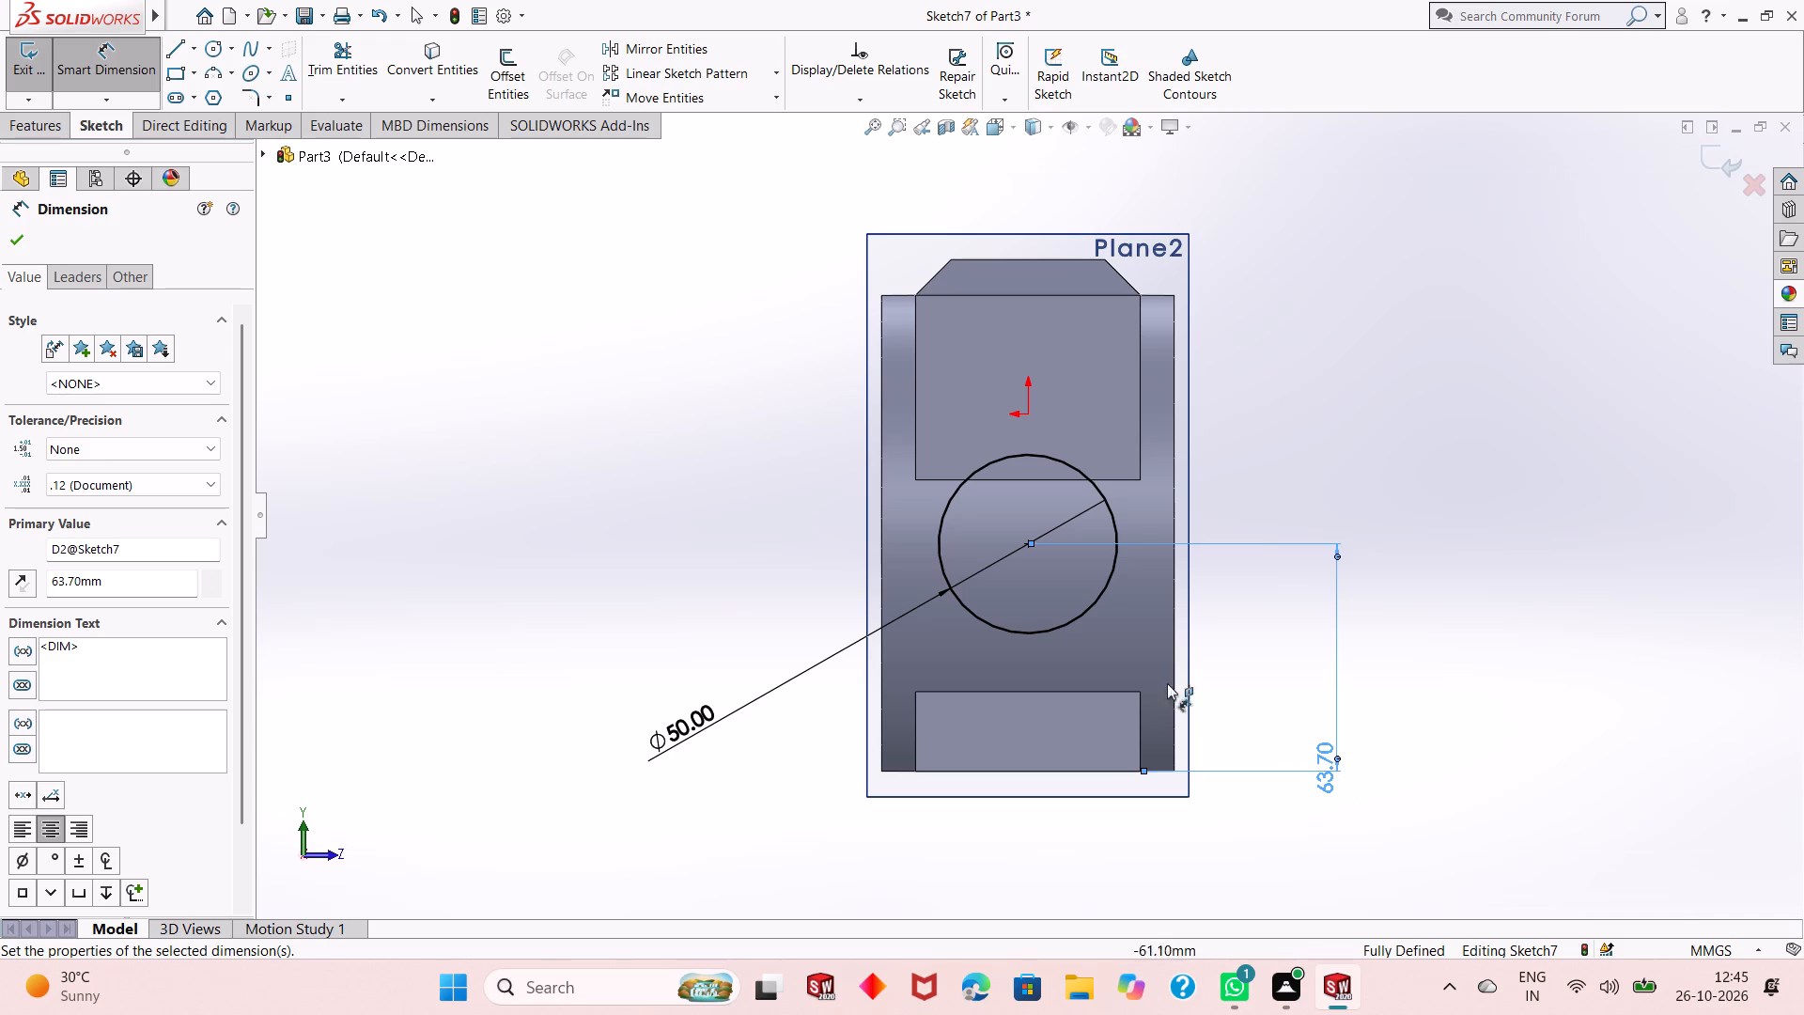
right_click(633, 618)
click(655, 697)
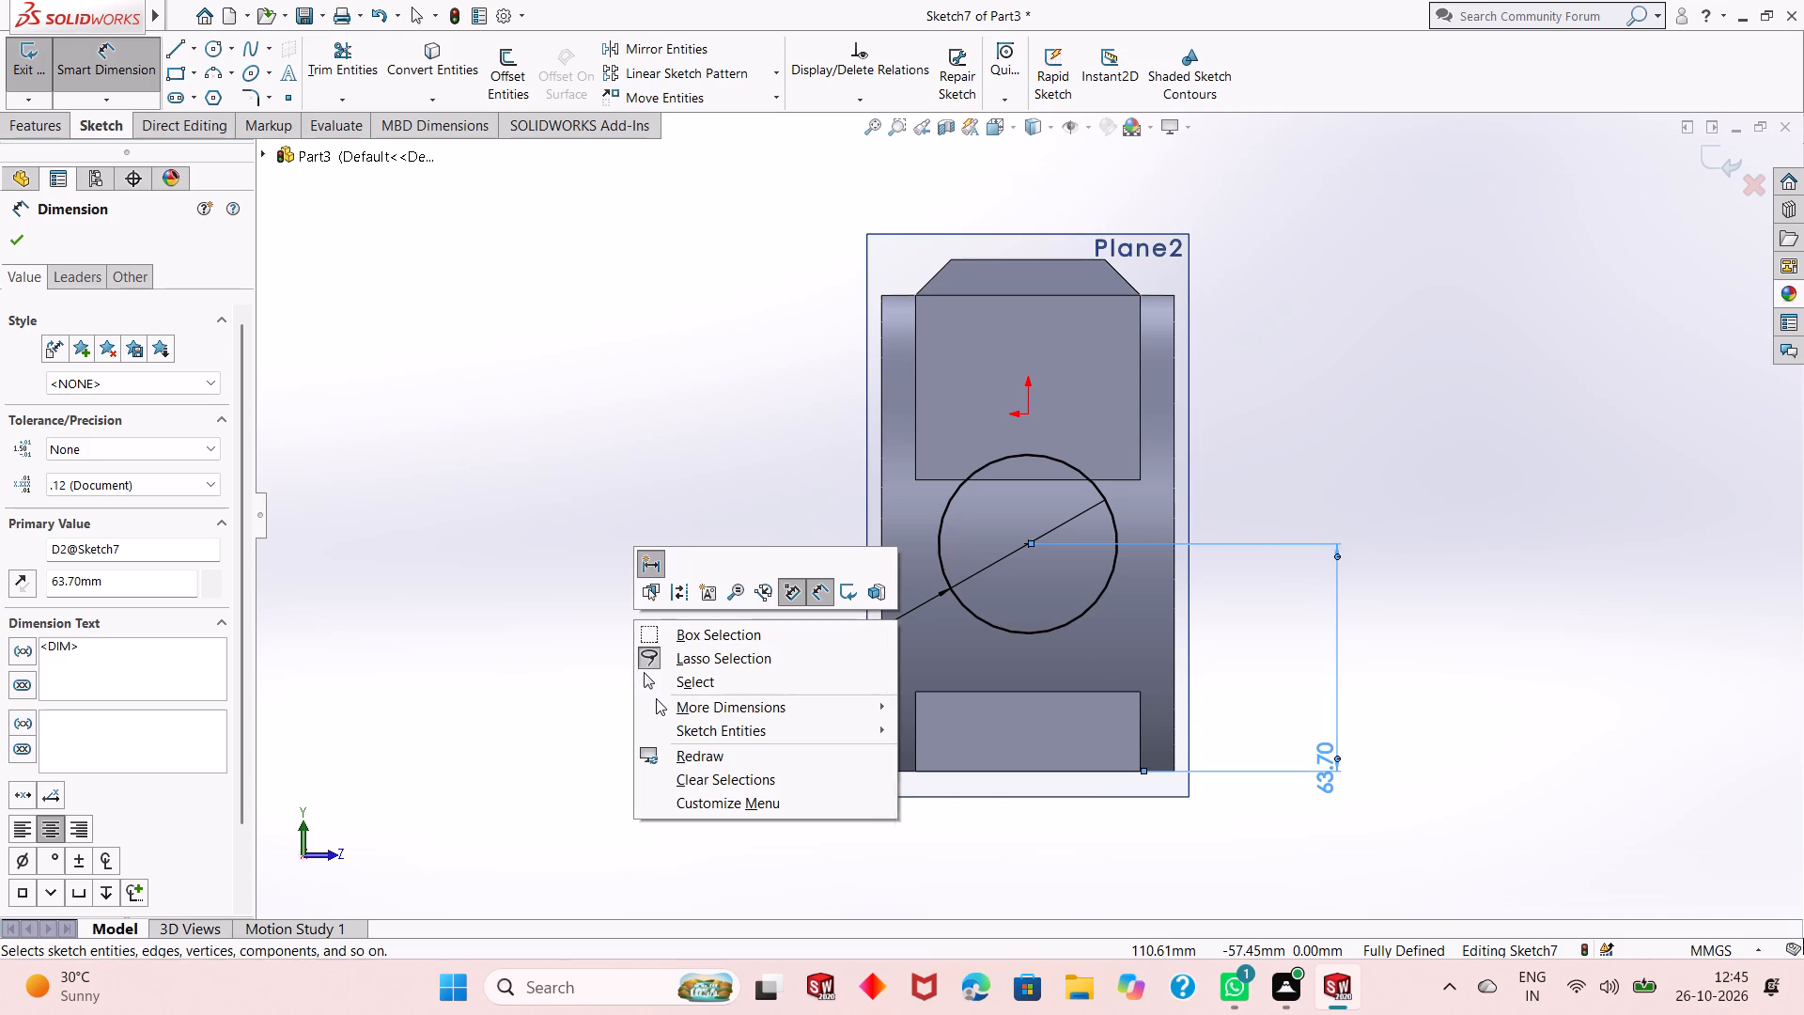
click(661, 673)
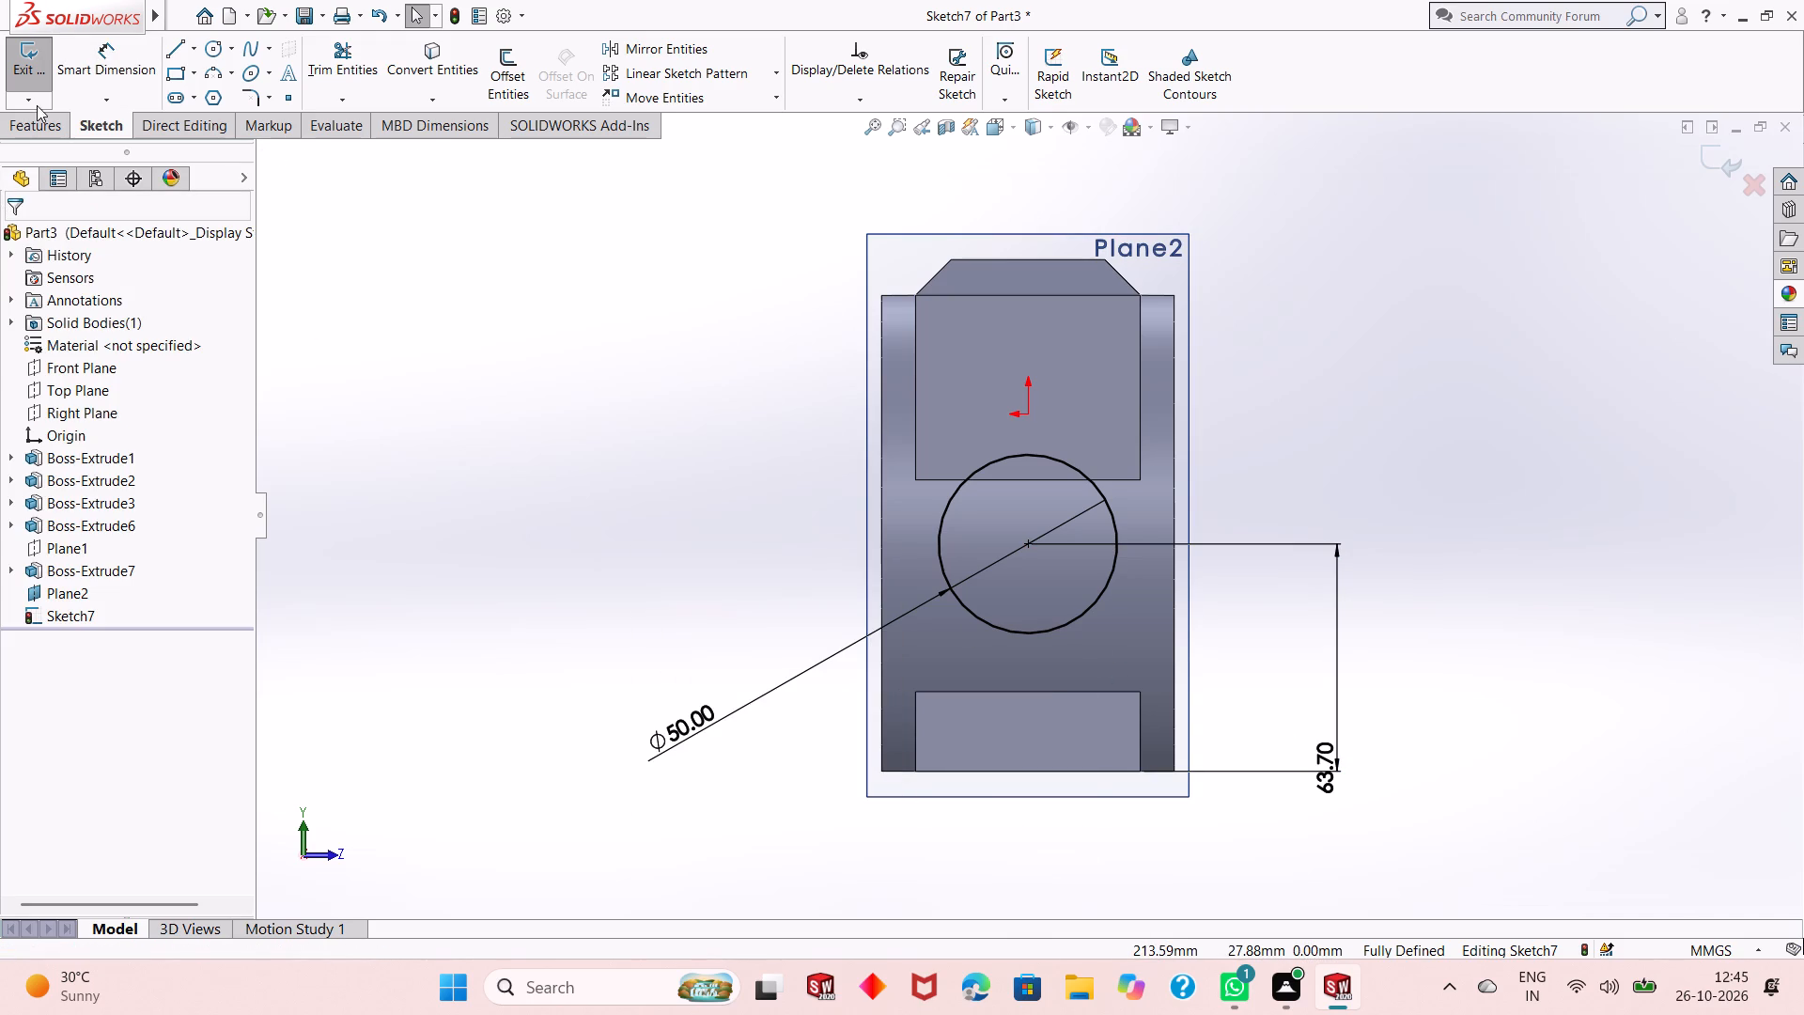
Draw three lines around the circle's lower half: 25 mm down from one side, 50 mm across, and 25 mm up to the opposite side.
click(174, 48)
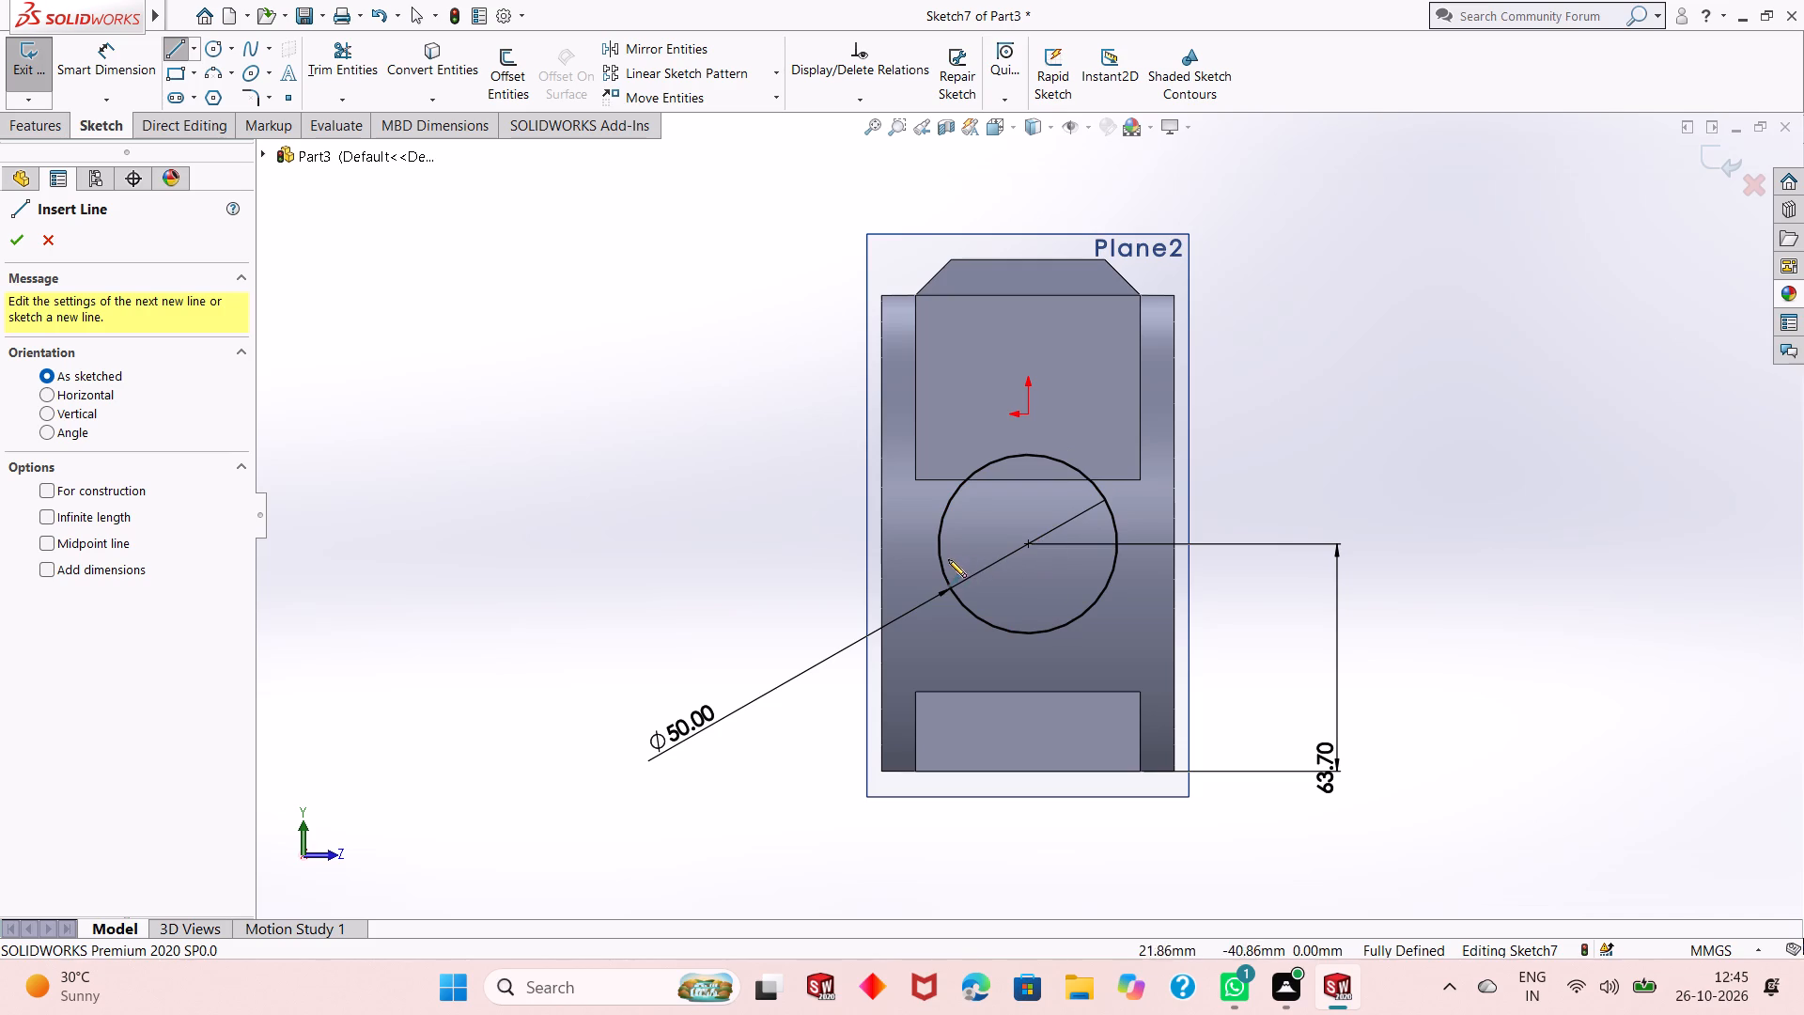
click(935, 546)
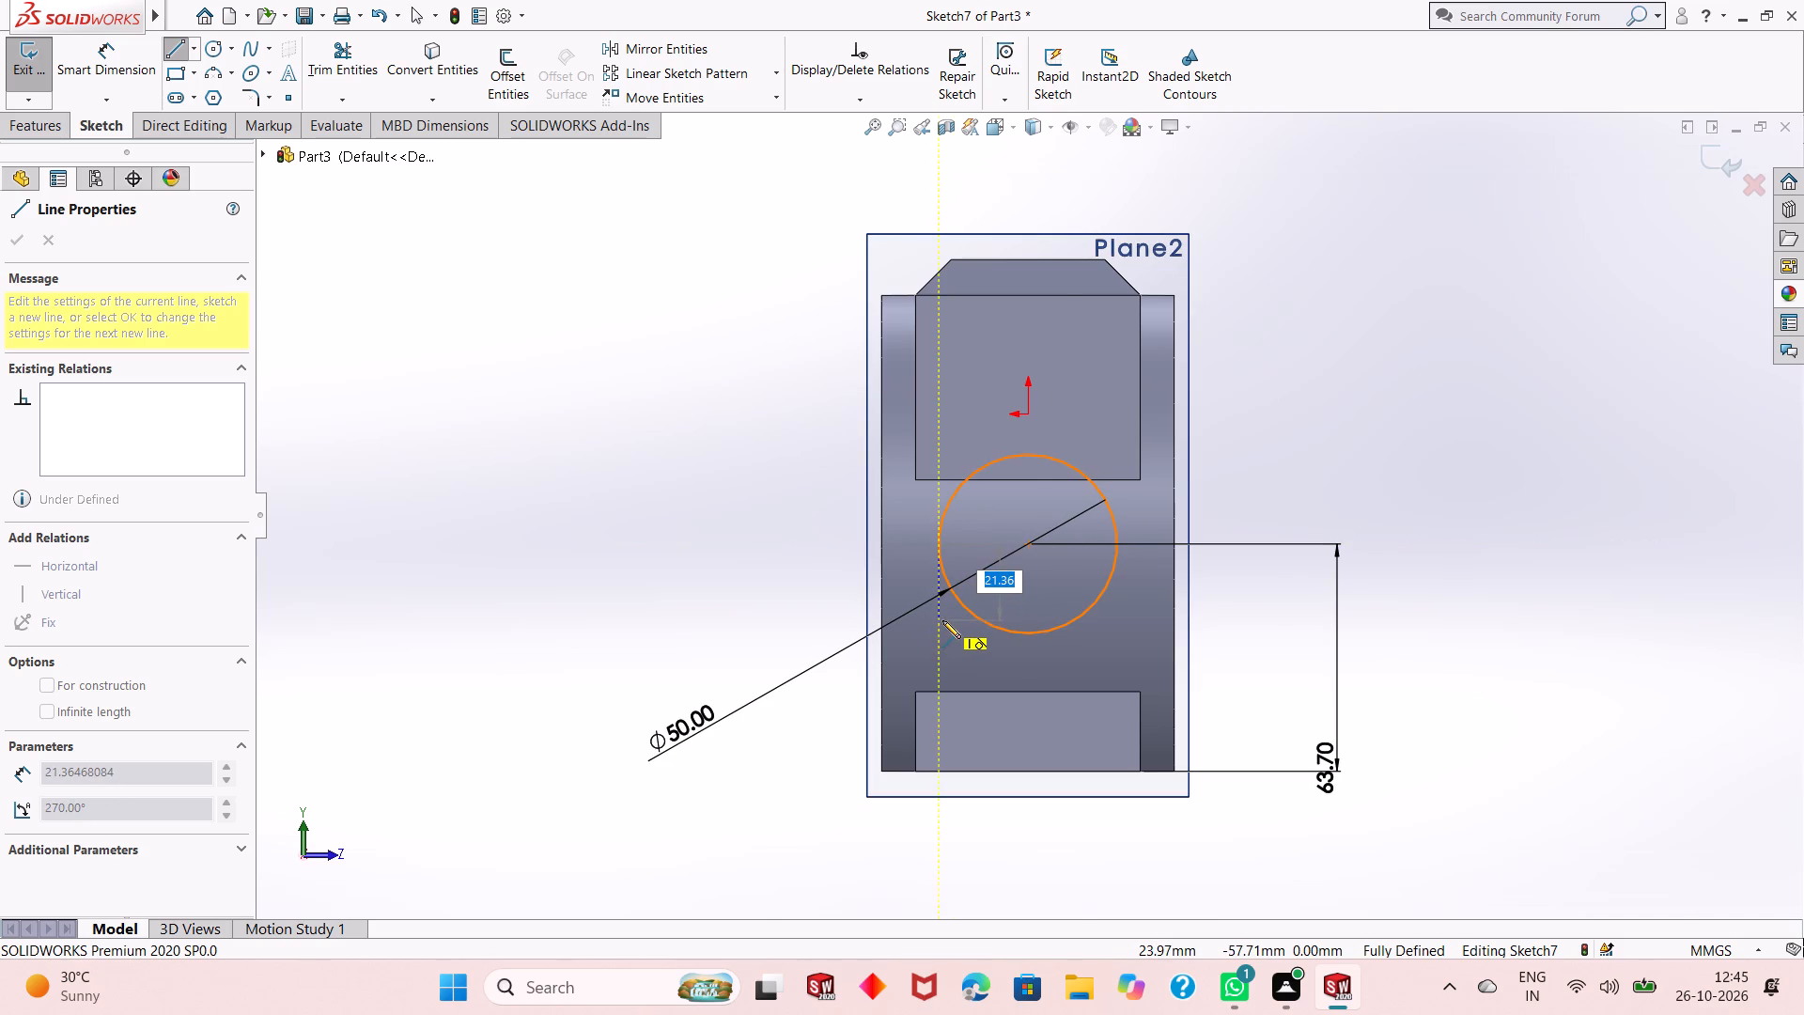
scroll(942, 620, up, 1)
scroll(944, 617, down, 6)
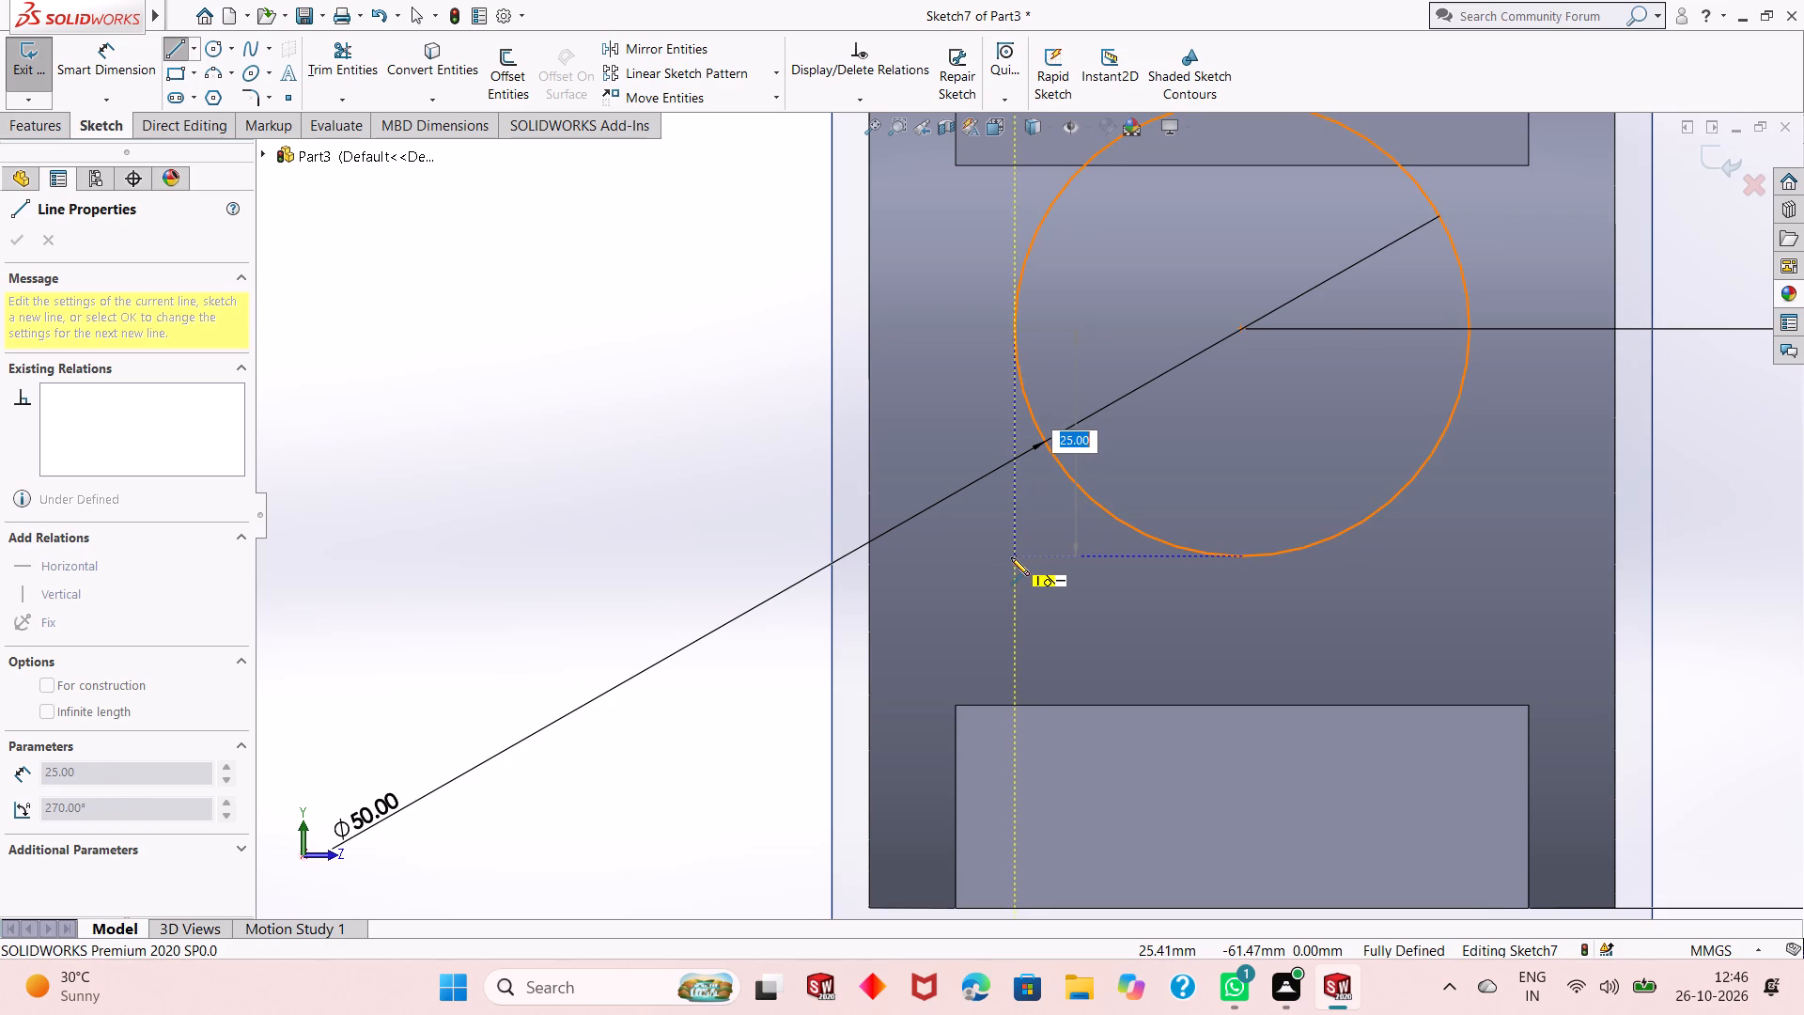
click(1011, 557)
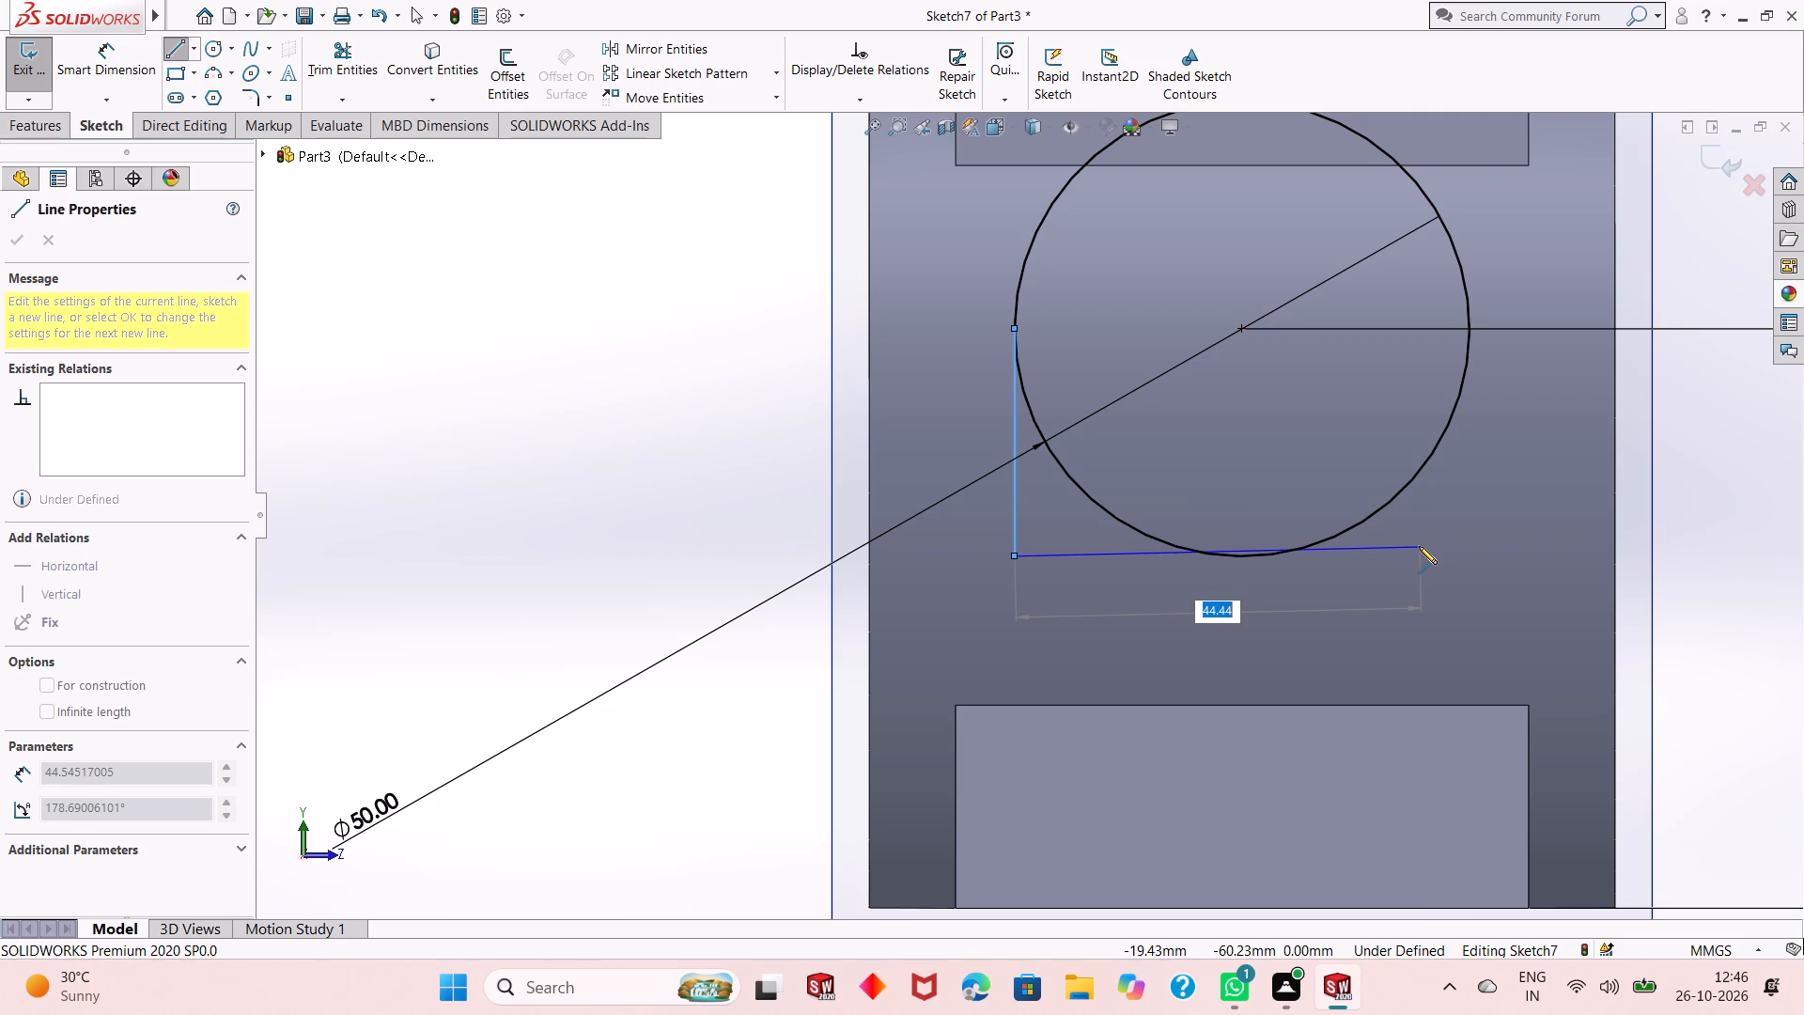
scroll(1419, 546, up, 2)
scroll(1369, 351, down, 5)
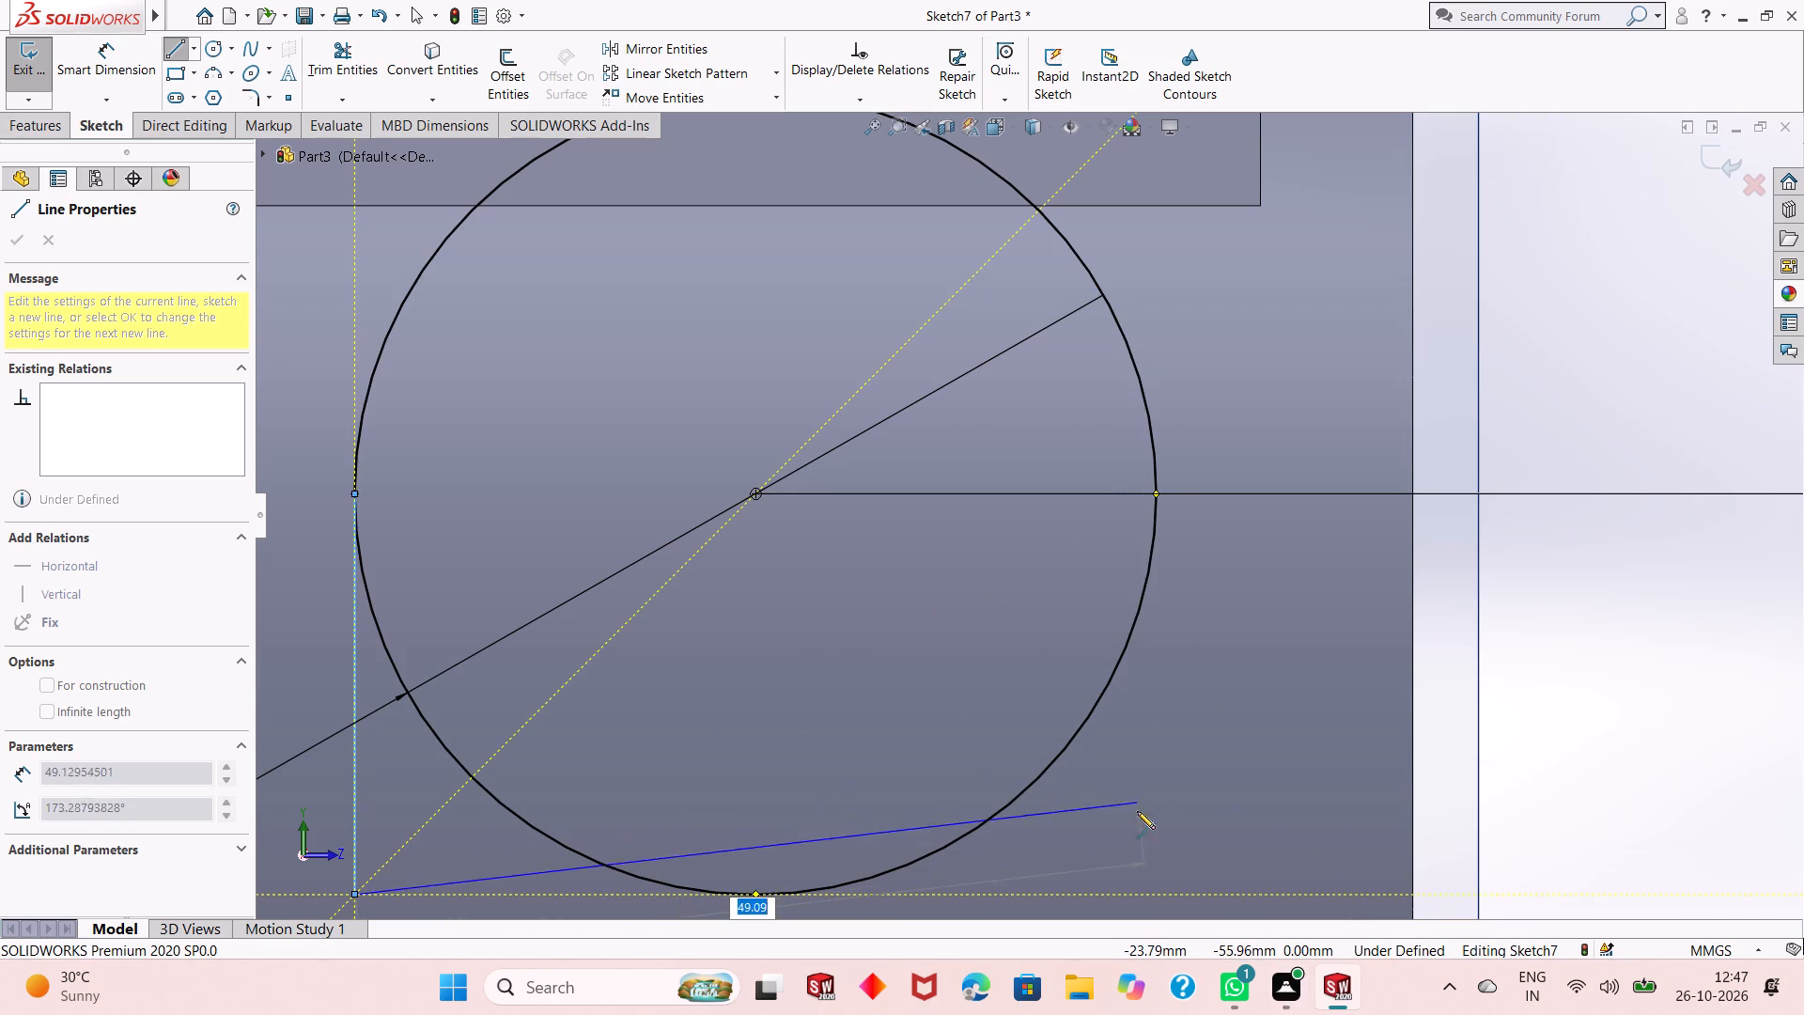
scroll(1158, 601, down, 3)
scroll(1162, 620, up, 5)
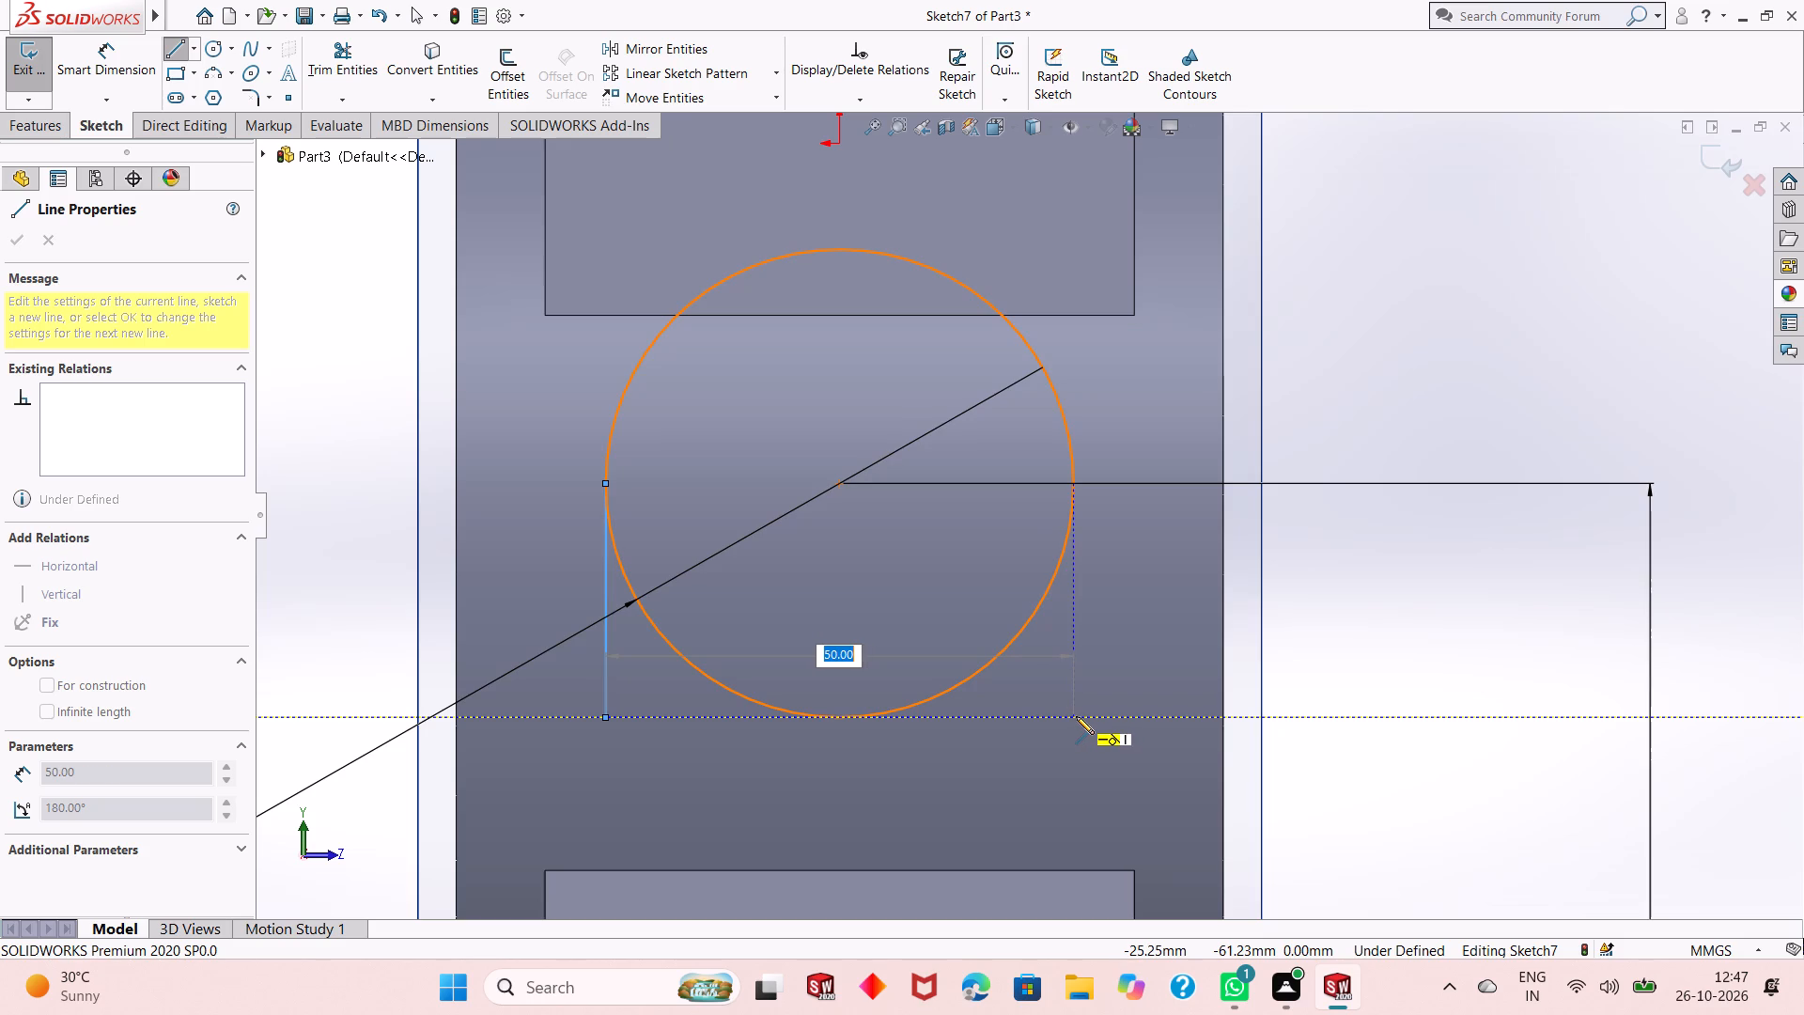
click(1076, 716)
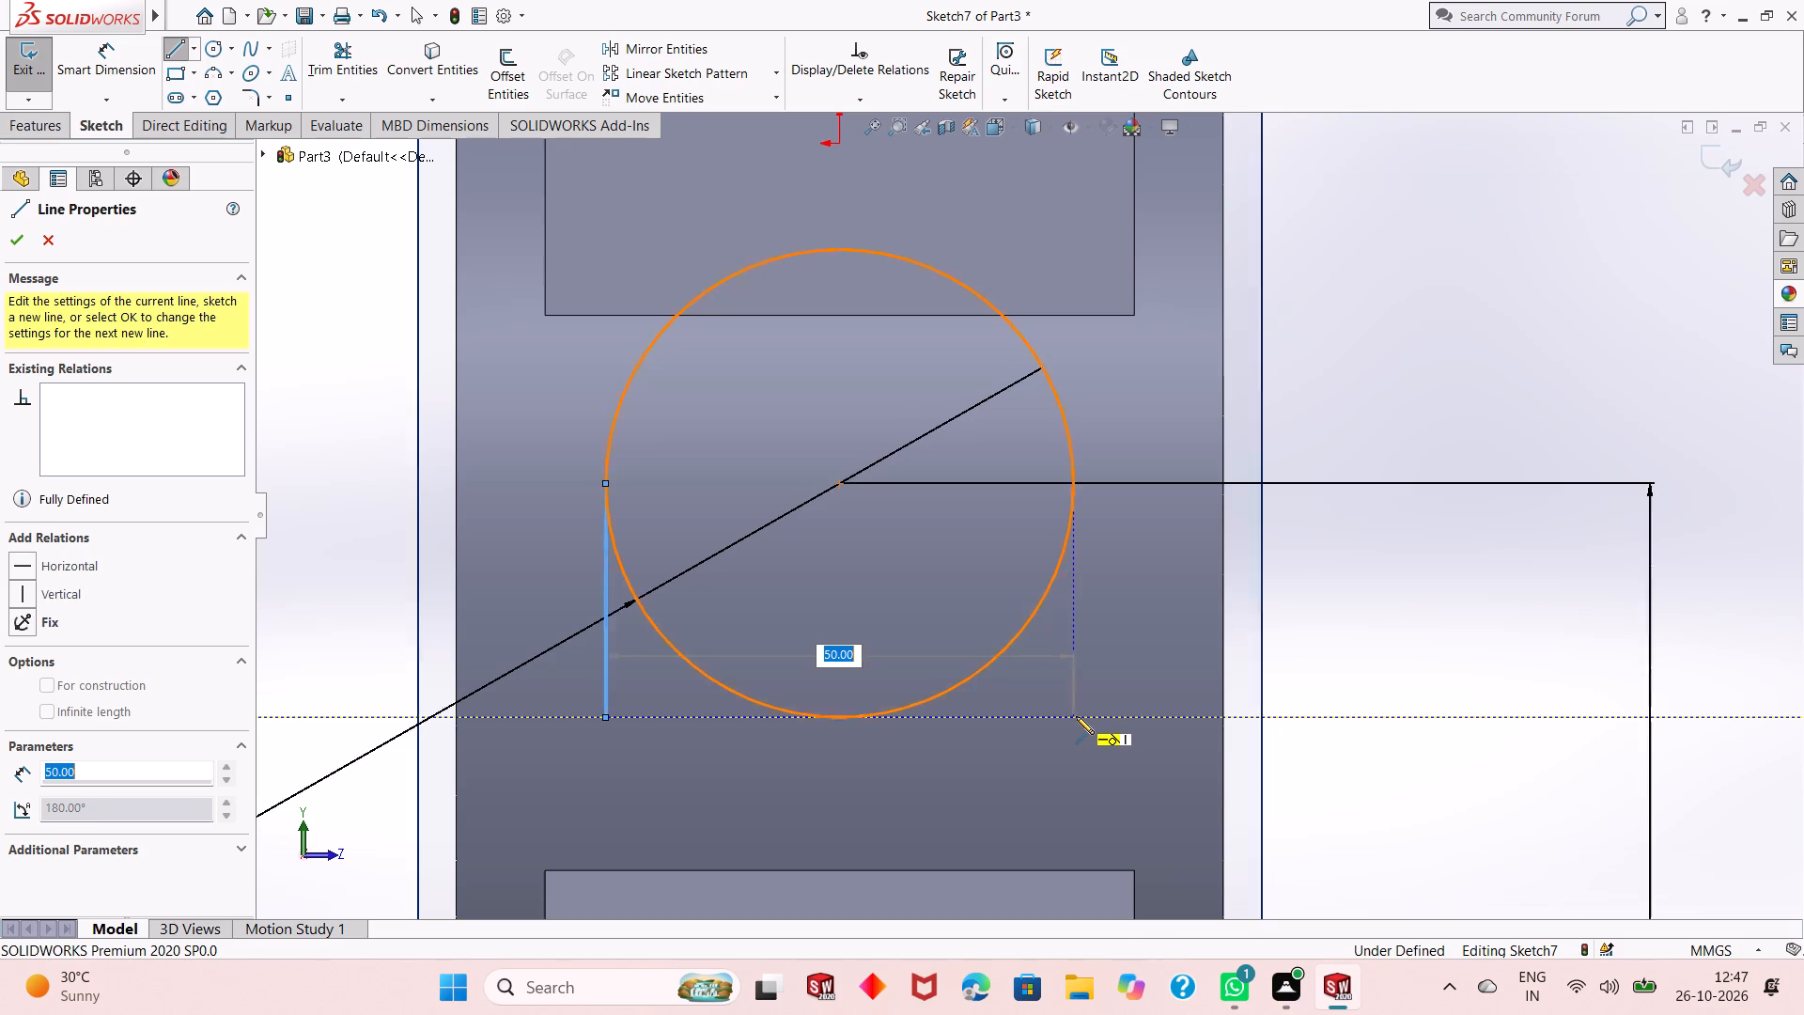
click(1073, 481)
right_click(1360, 319)
click(1368, 331)
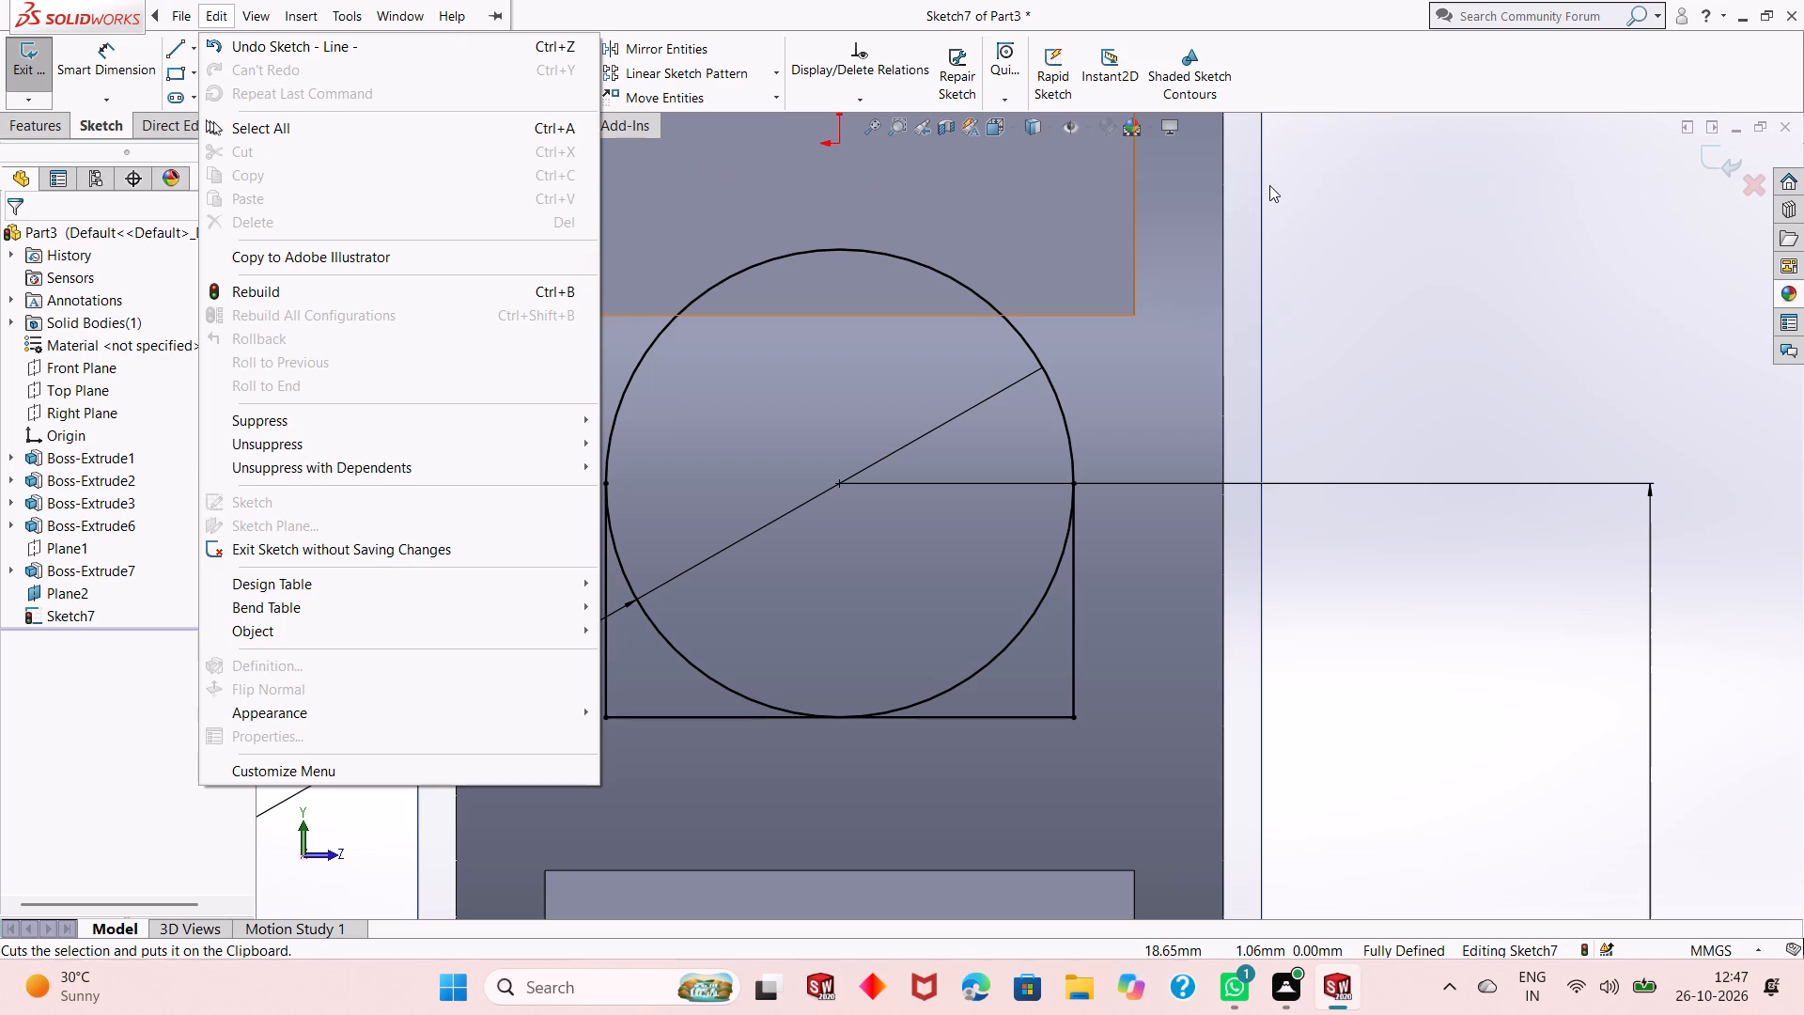
click(1311, 188)
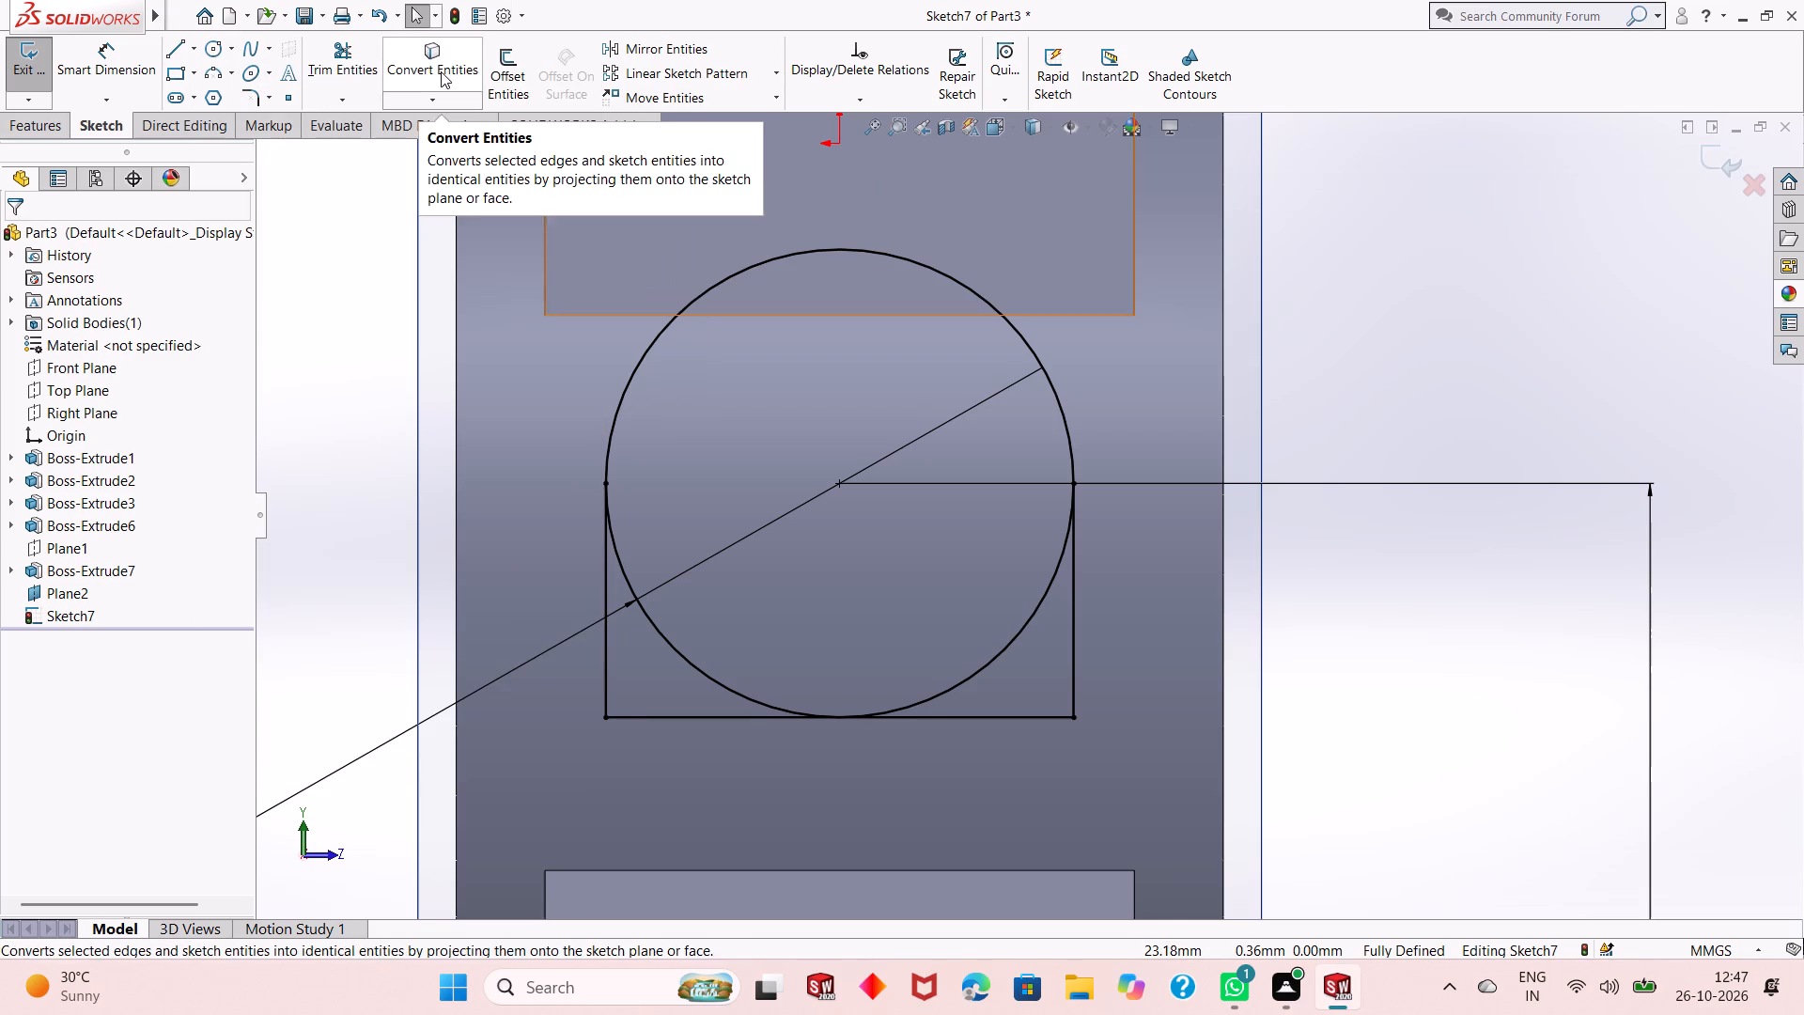
Trim away the lower half of the circle to leave an arched profile with a flat base.
click(38, 120)
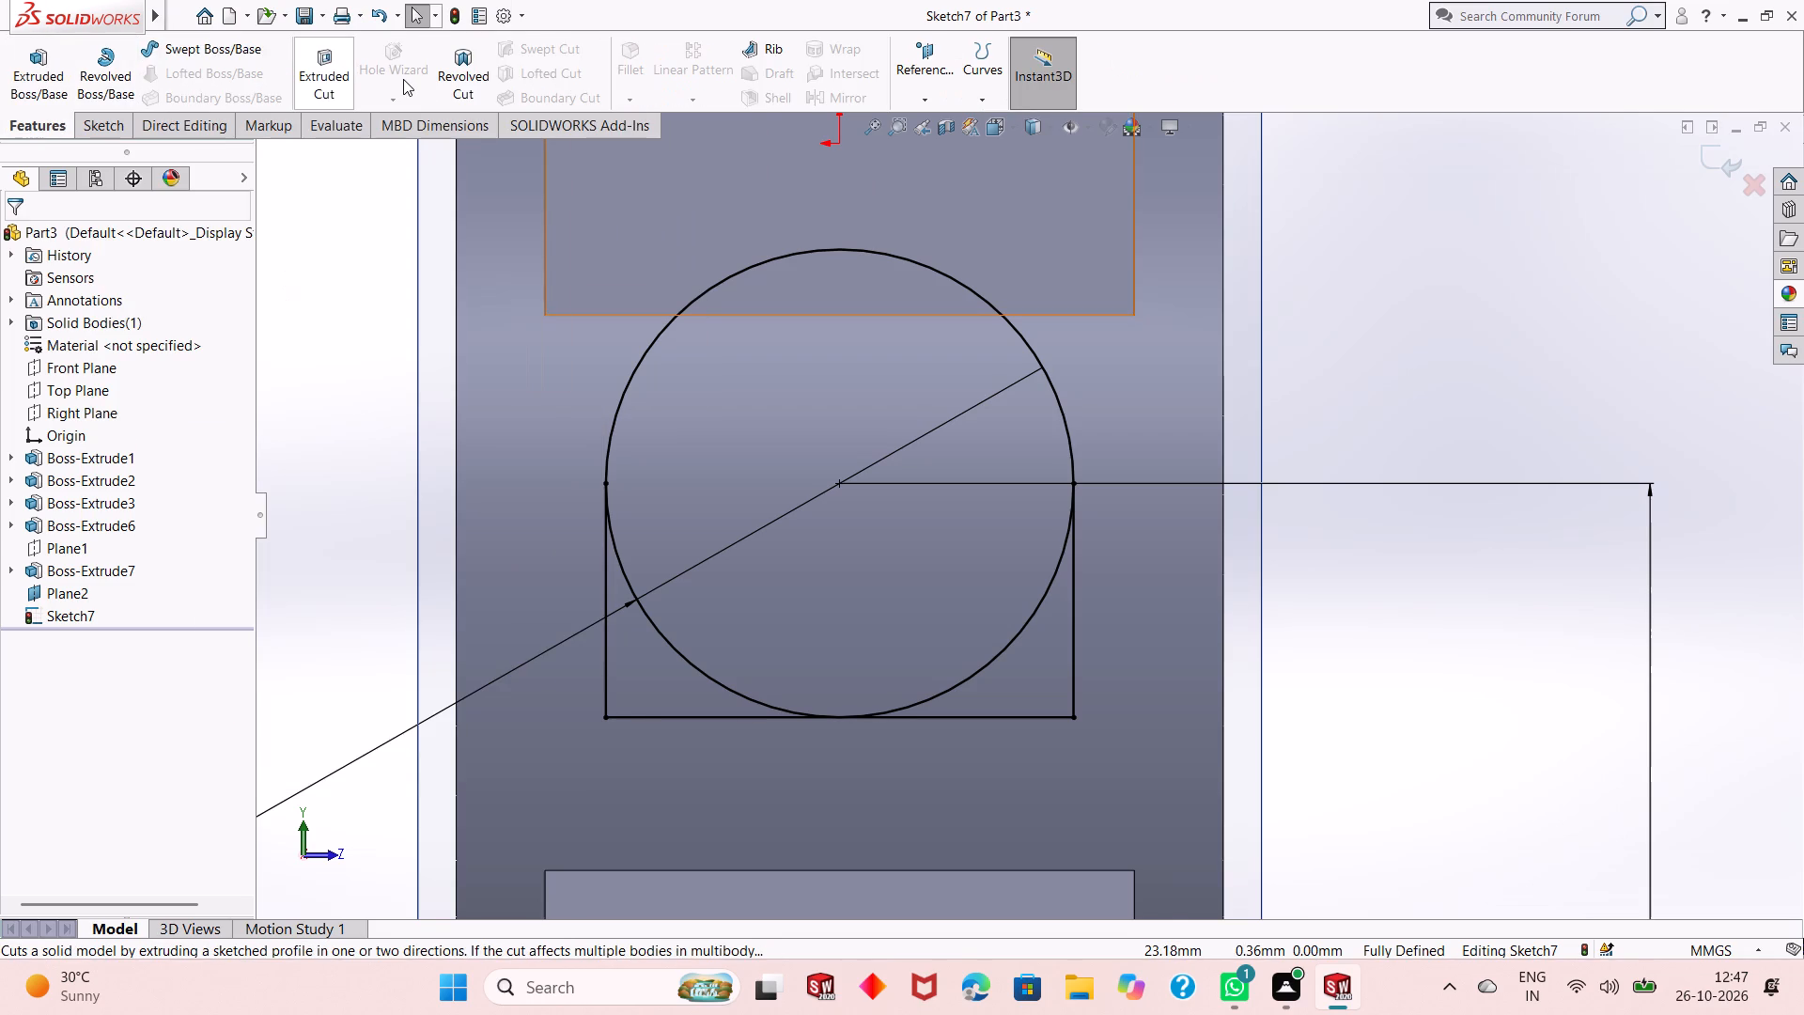
click(107, 117)
click(343, 66)
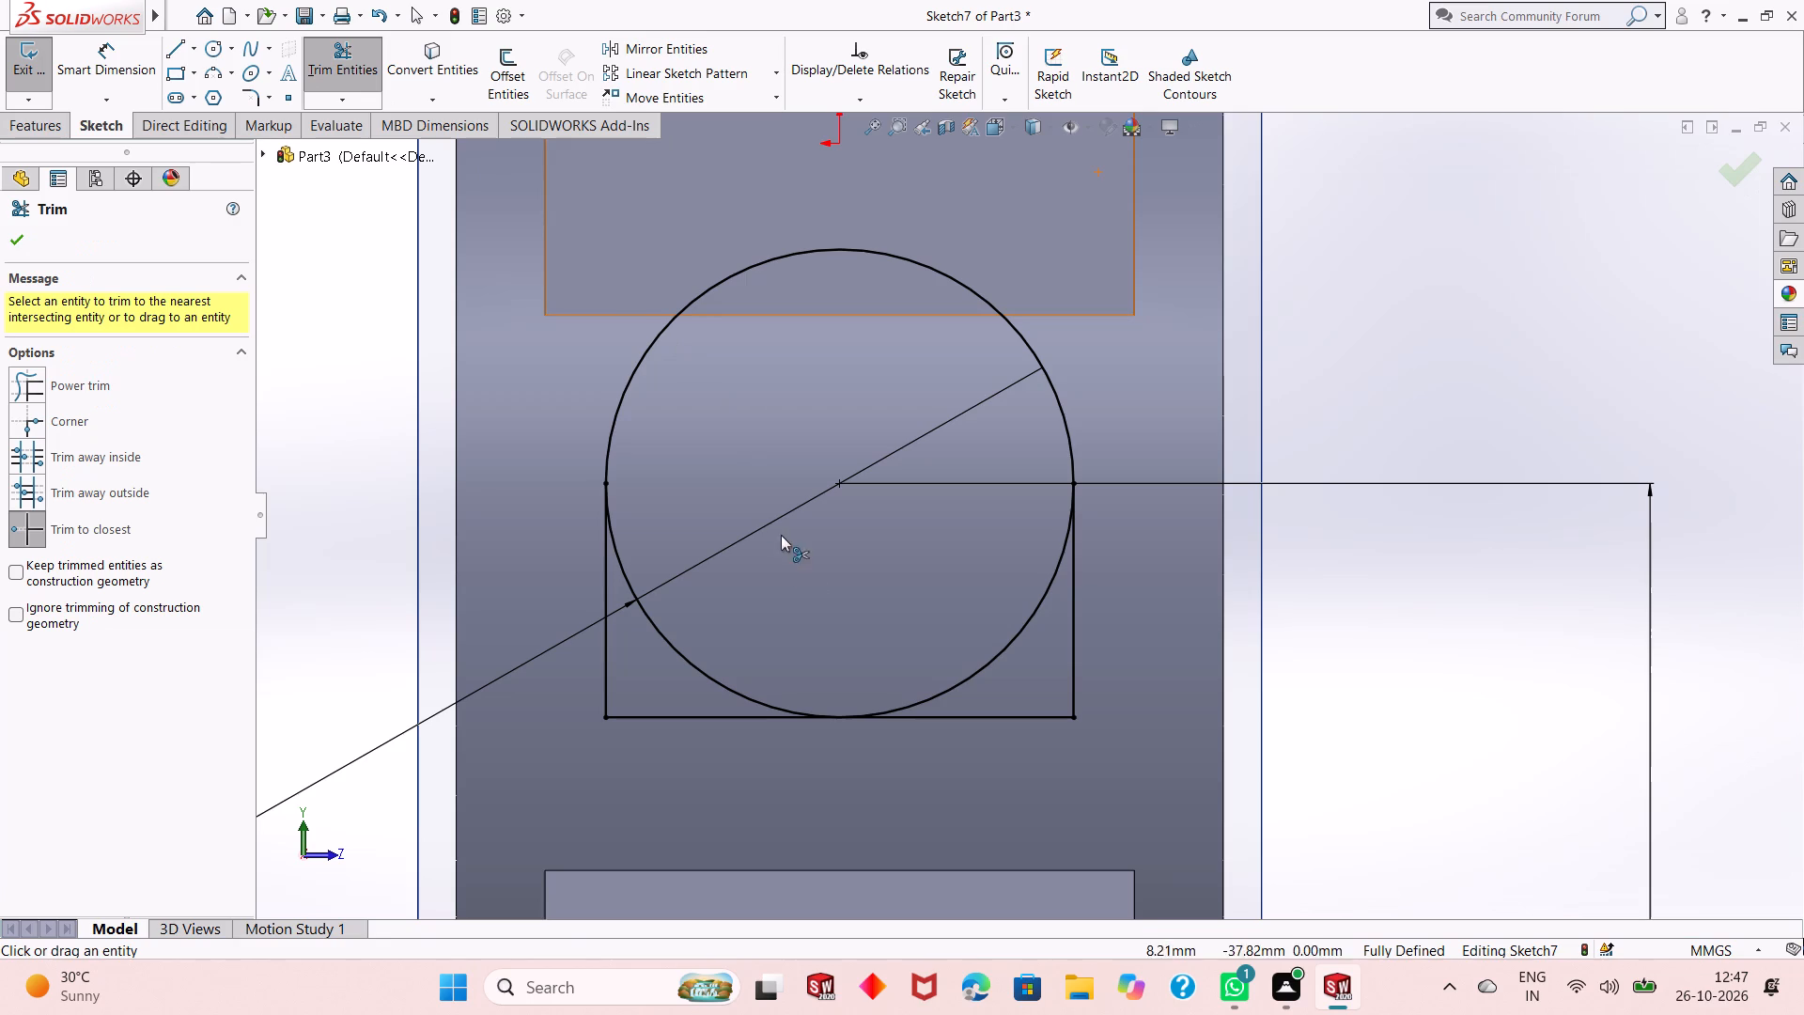
click(936, 700)
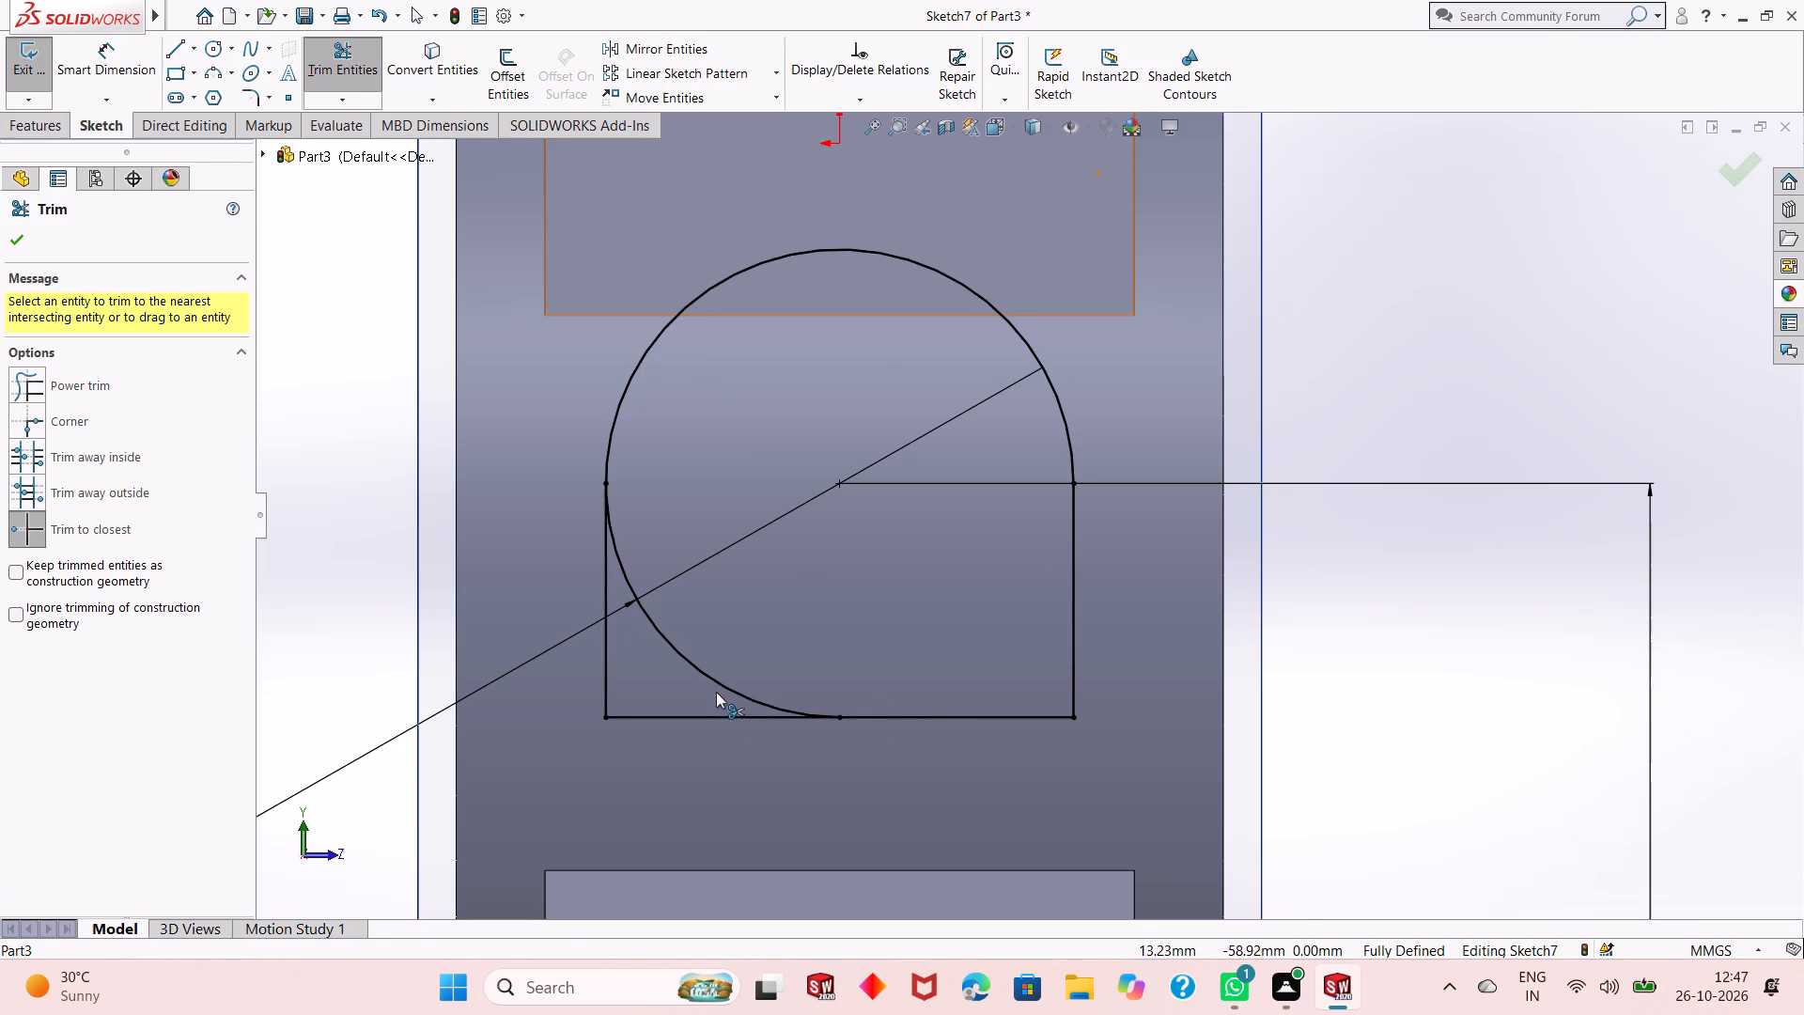
click(716, 687)
right_click(1333, 293)
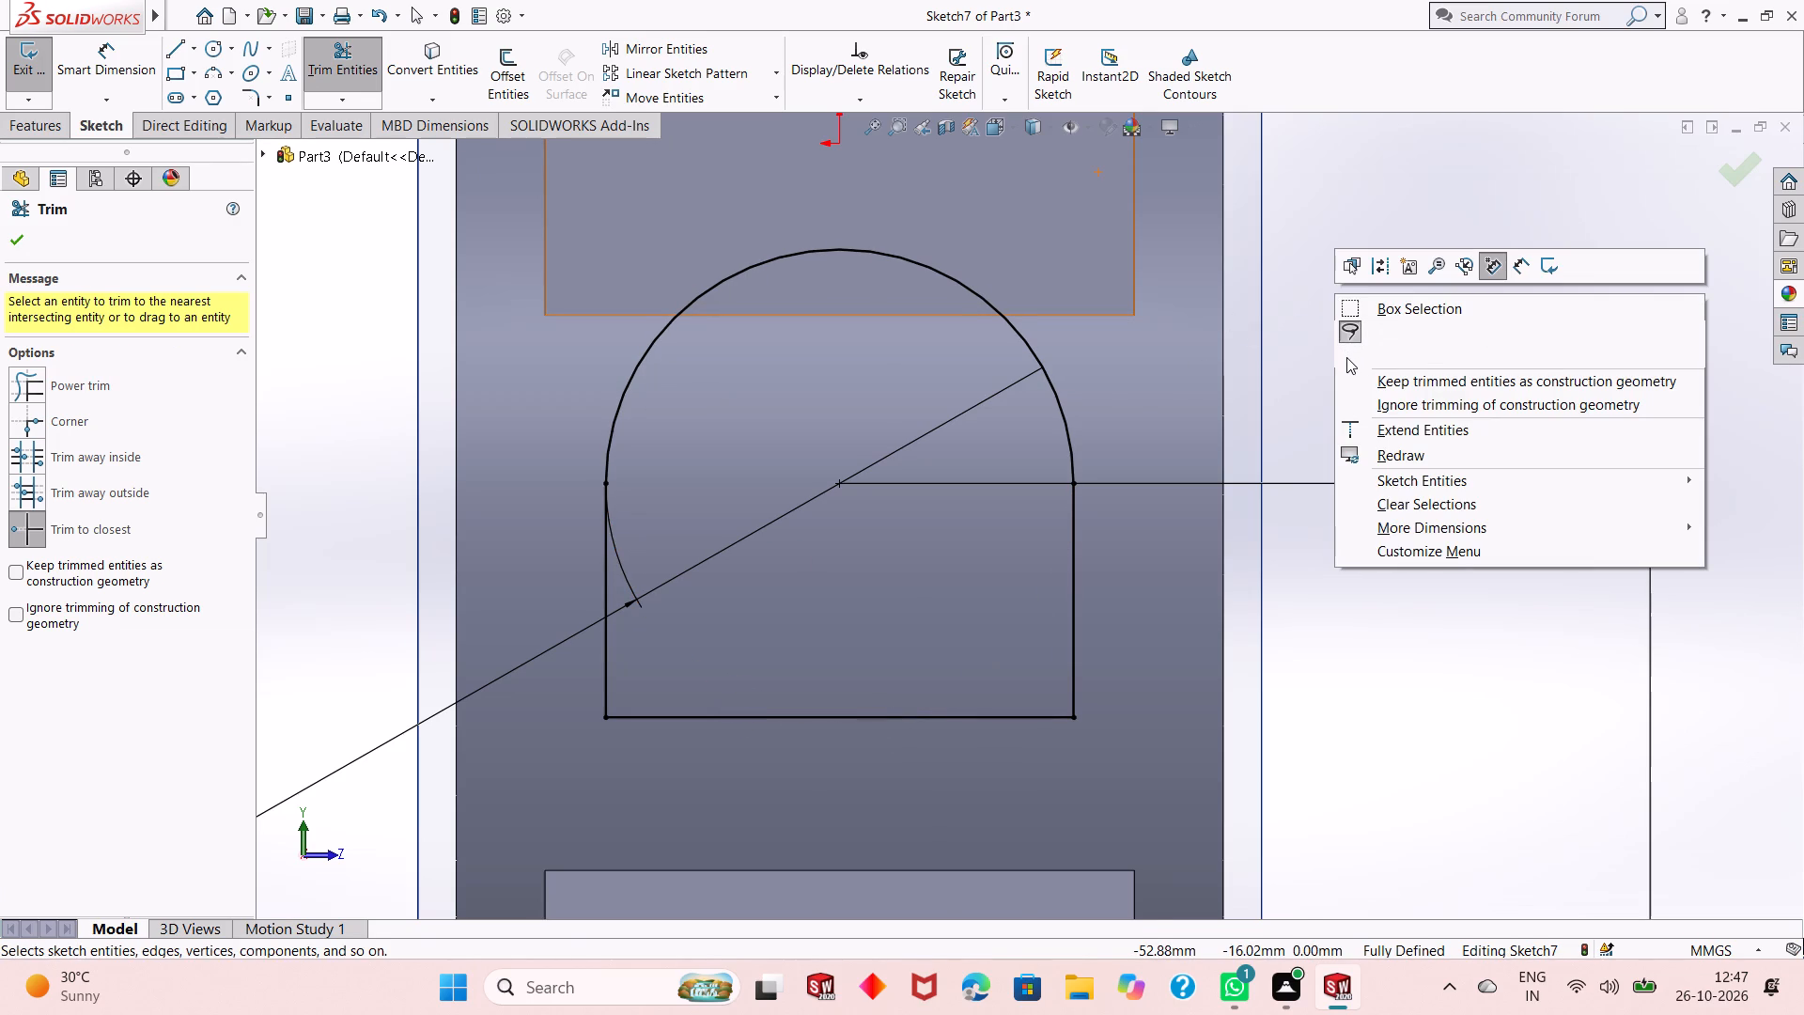
click(1346, 360)
Extrude the arched profile as a boss with the Up To Next end condition, merged with the body.
scroll(870, 516, up, 1)
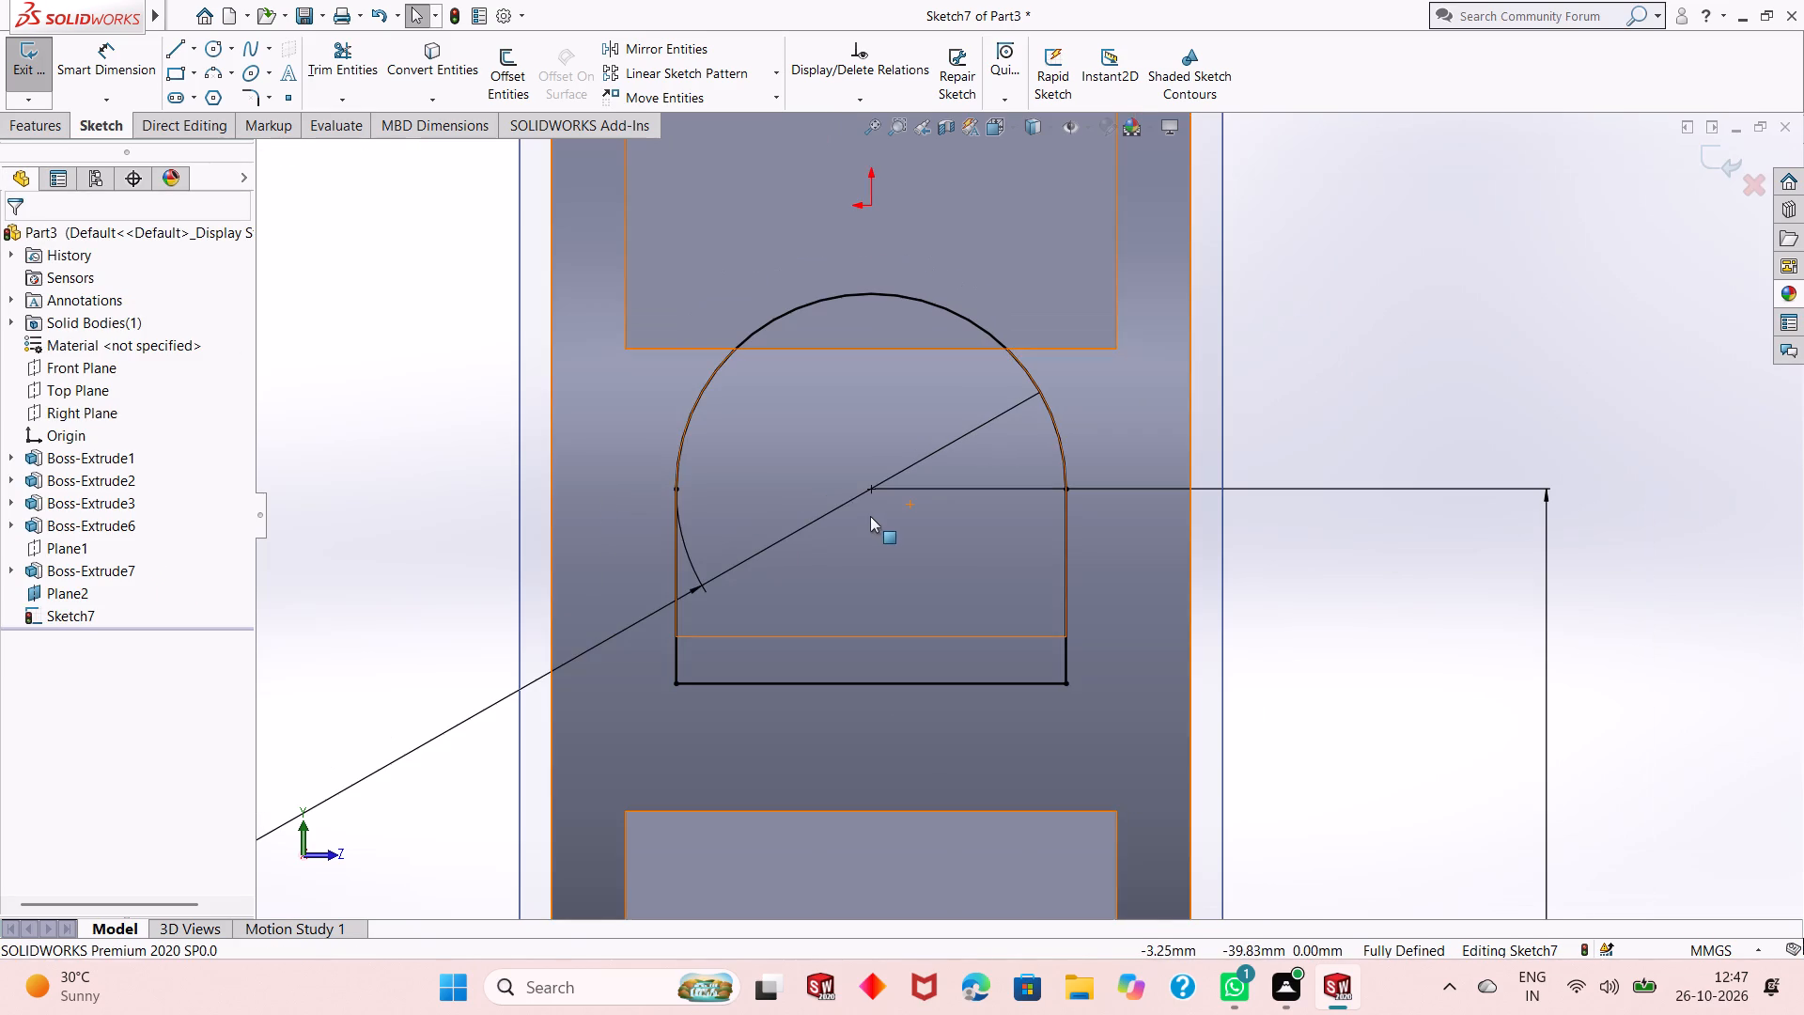
click(30, 132)
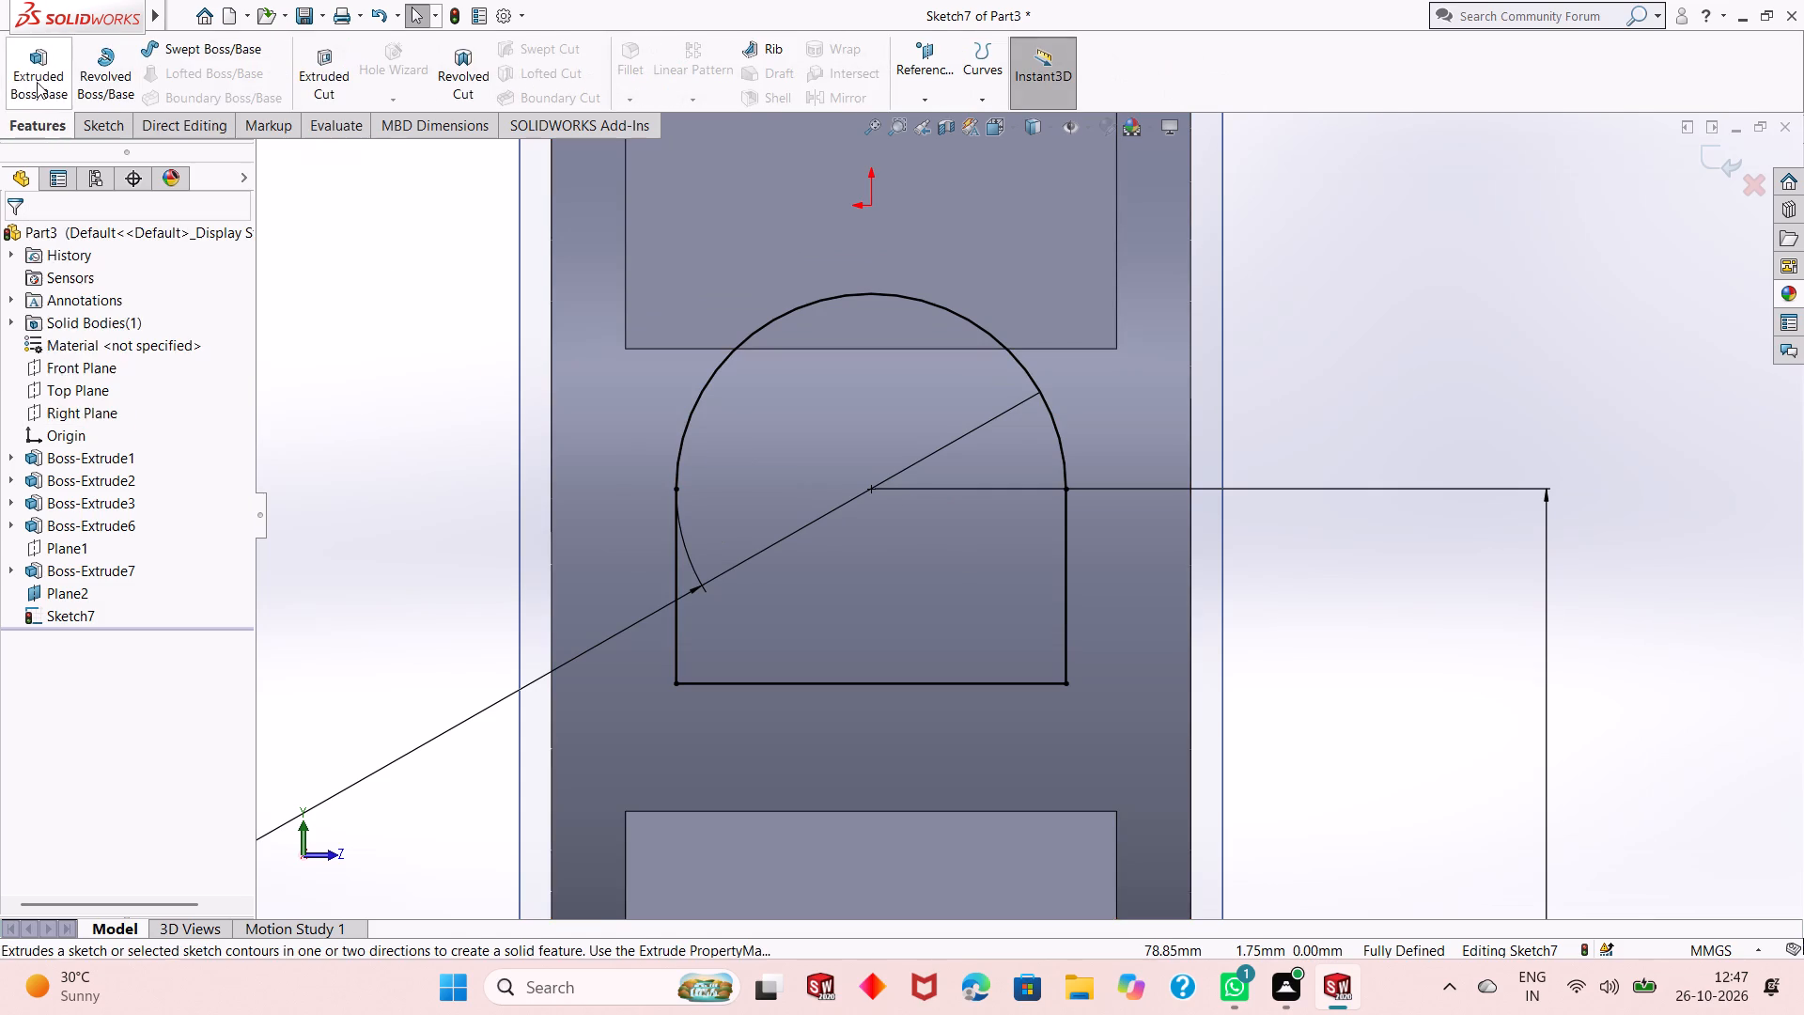
click(37, 82)
middle_drag(870, 461, 905, 440)
scroll(906, 439, up, 4)
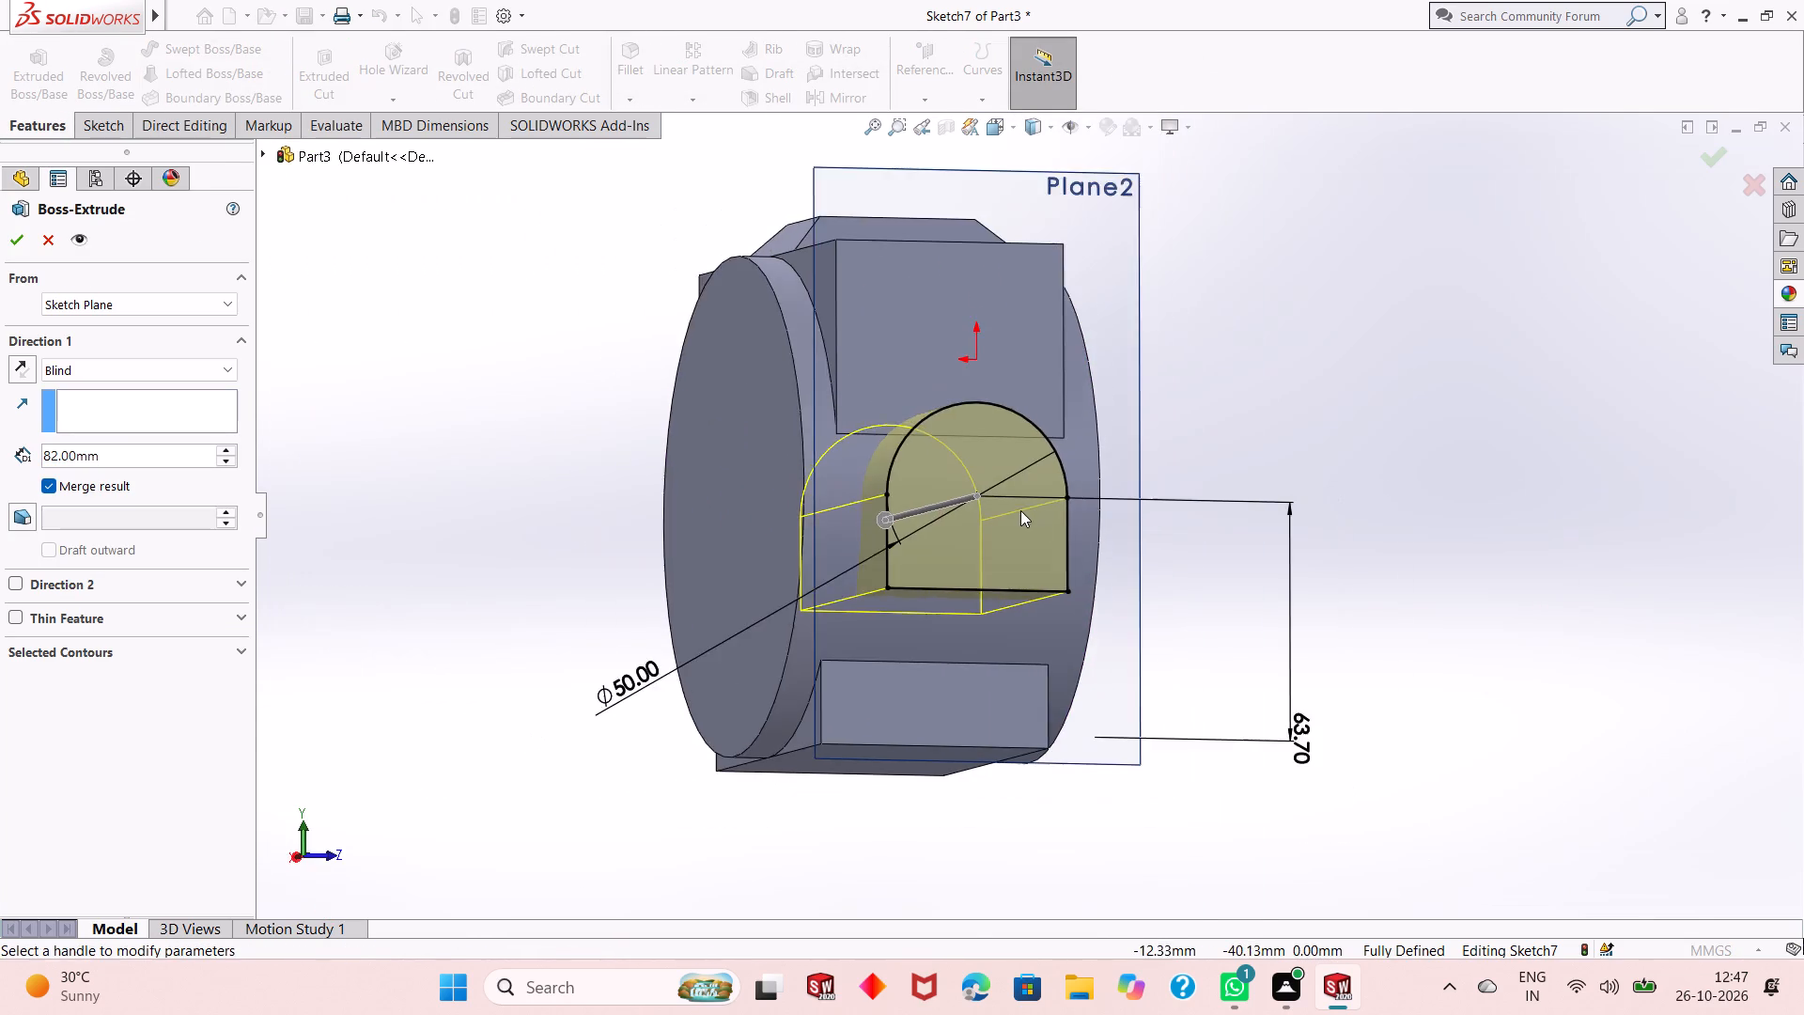
middle_drag(1020, 510, 1102, 580)
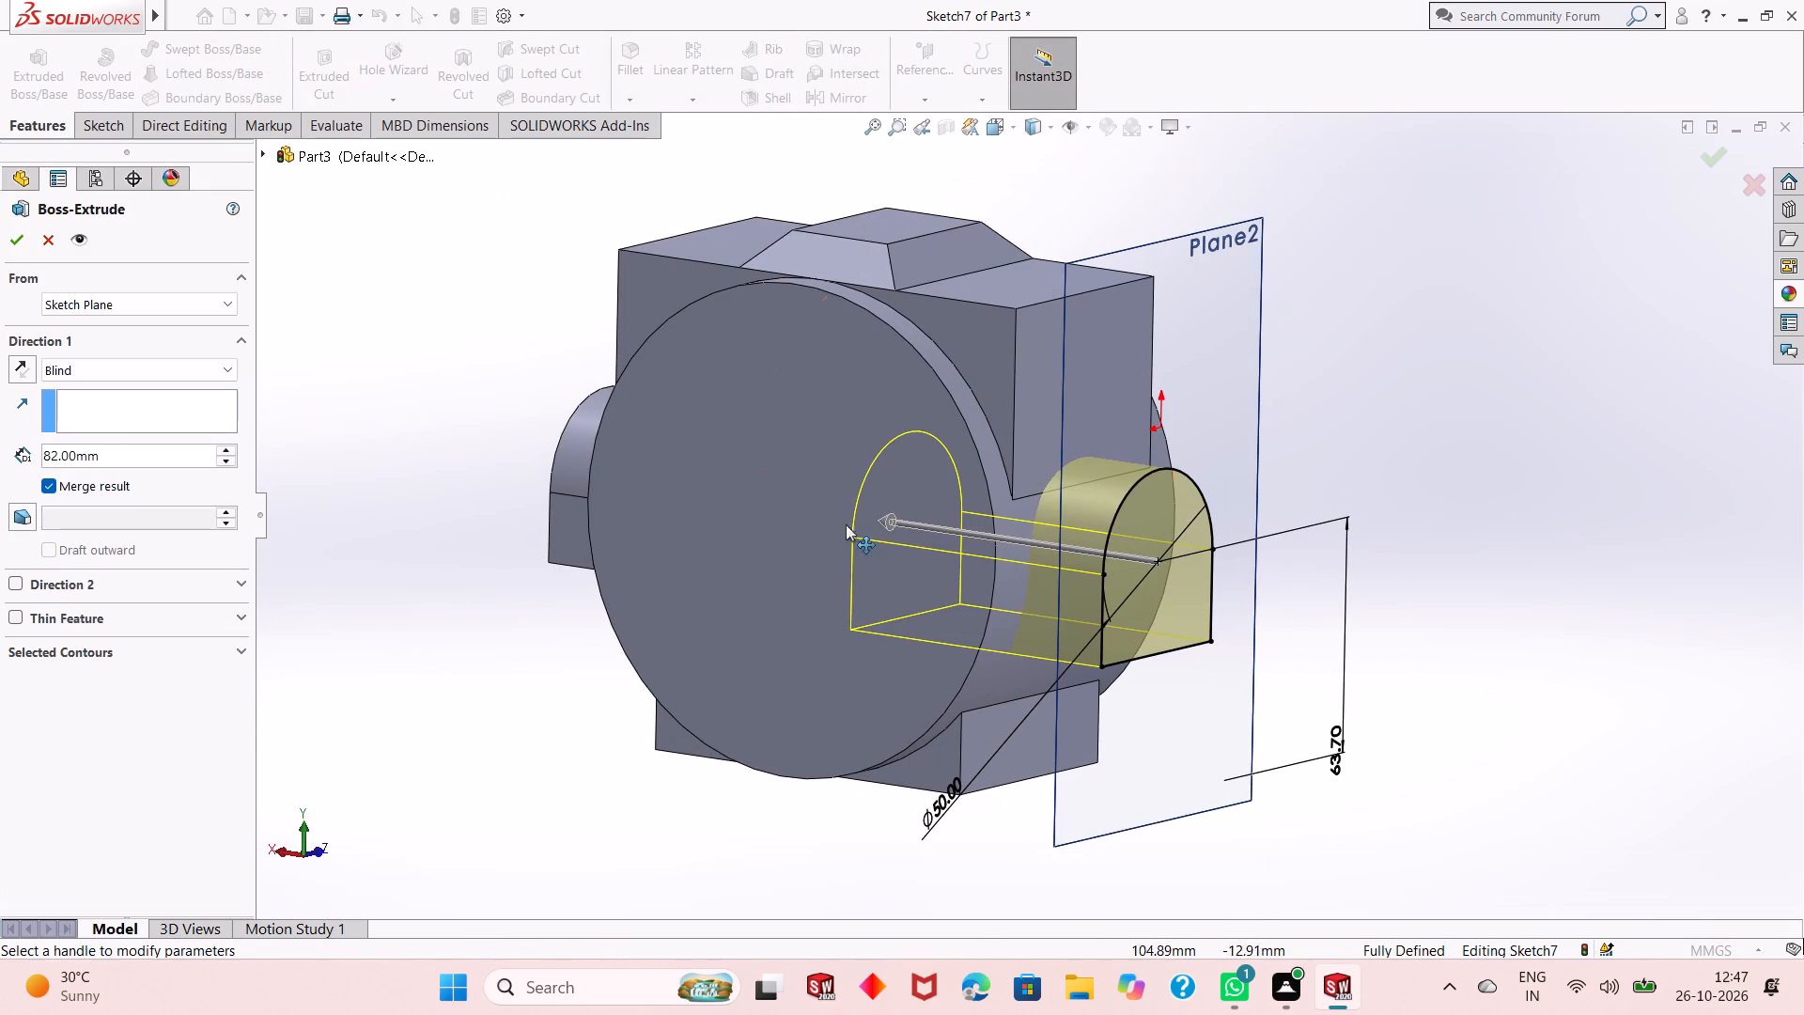
click(101, 370)
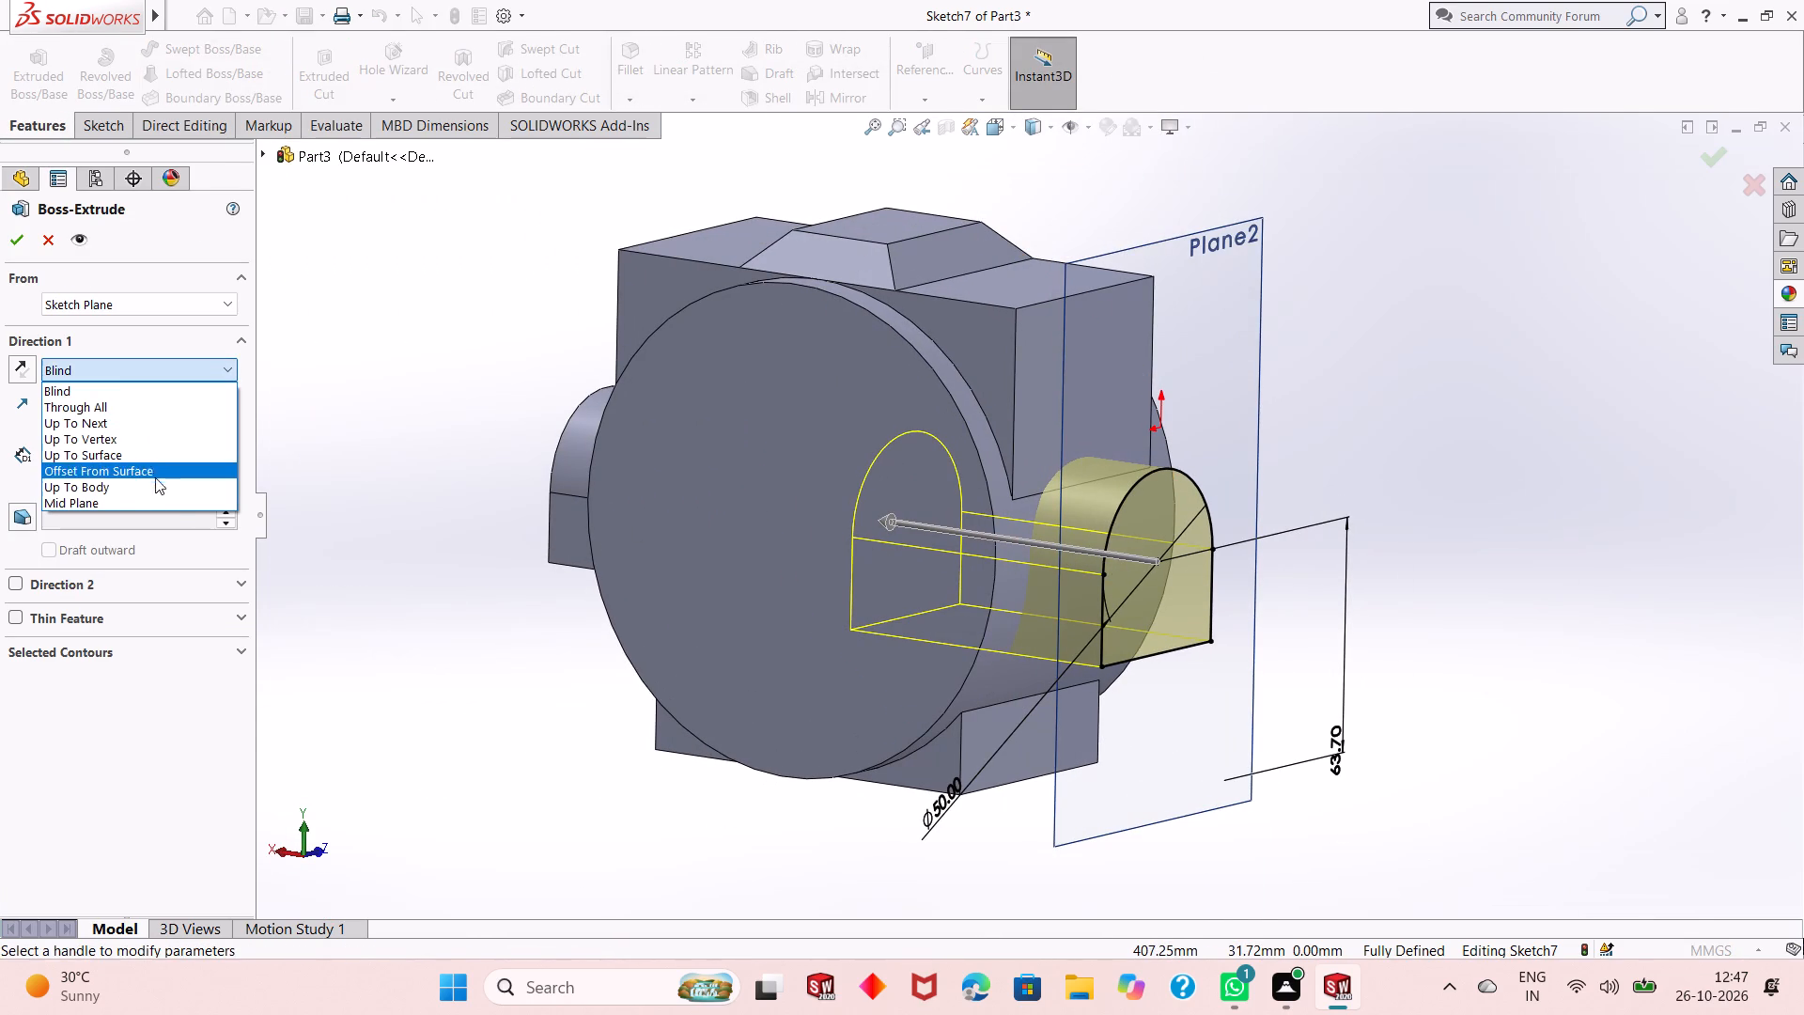
click(134, 420)
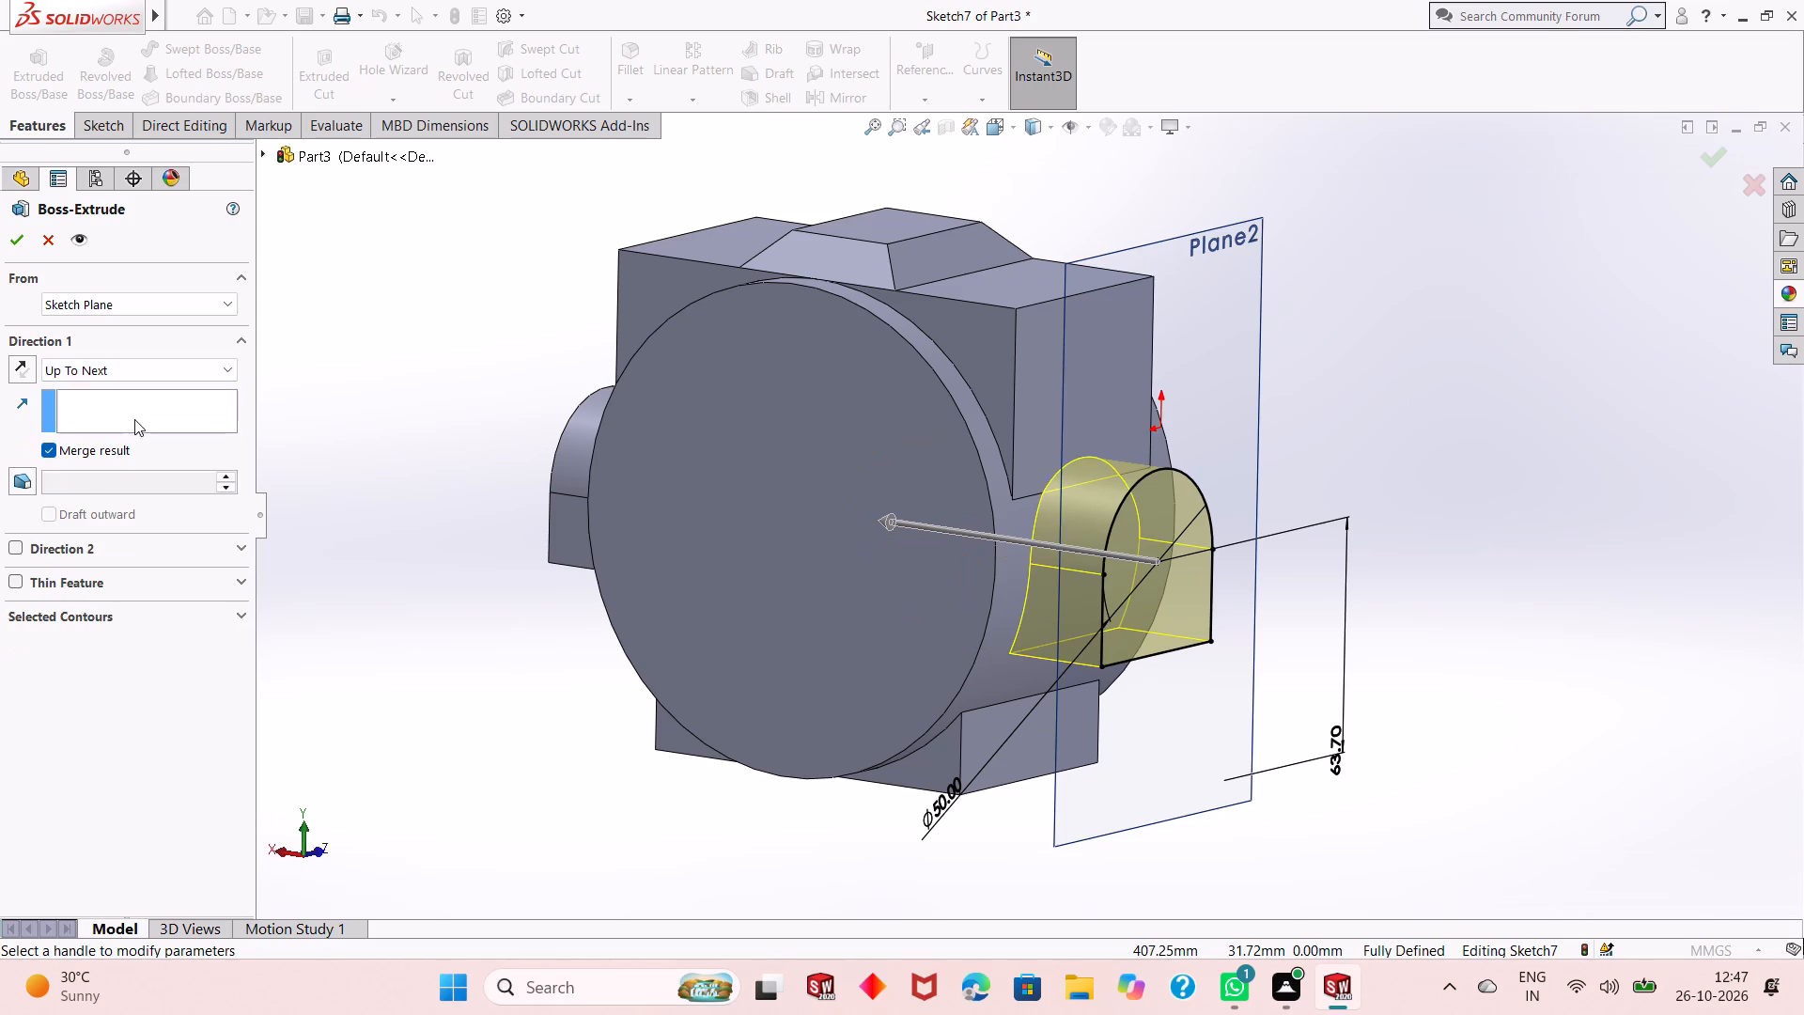
click(26, 245)
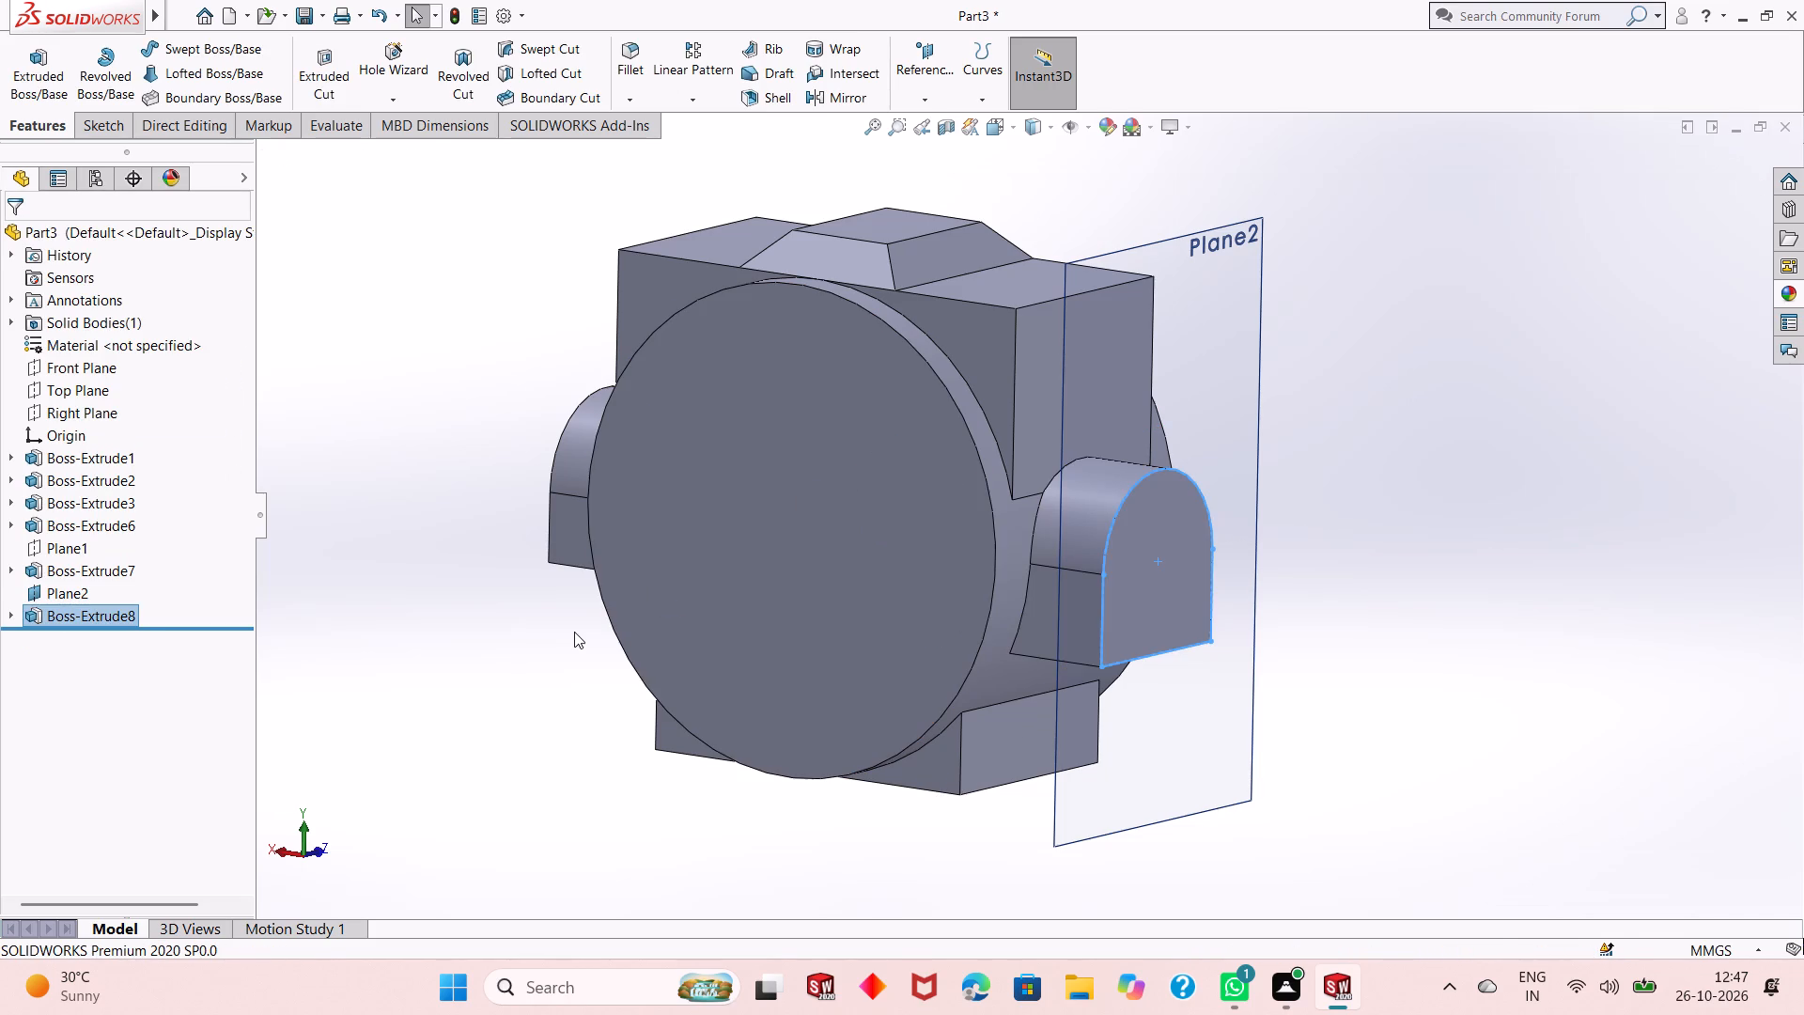
click(574, 632)
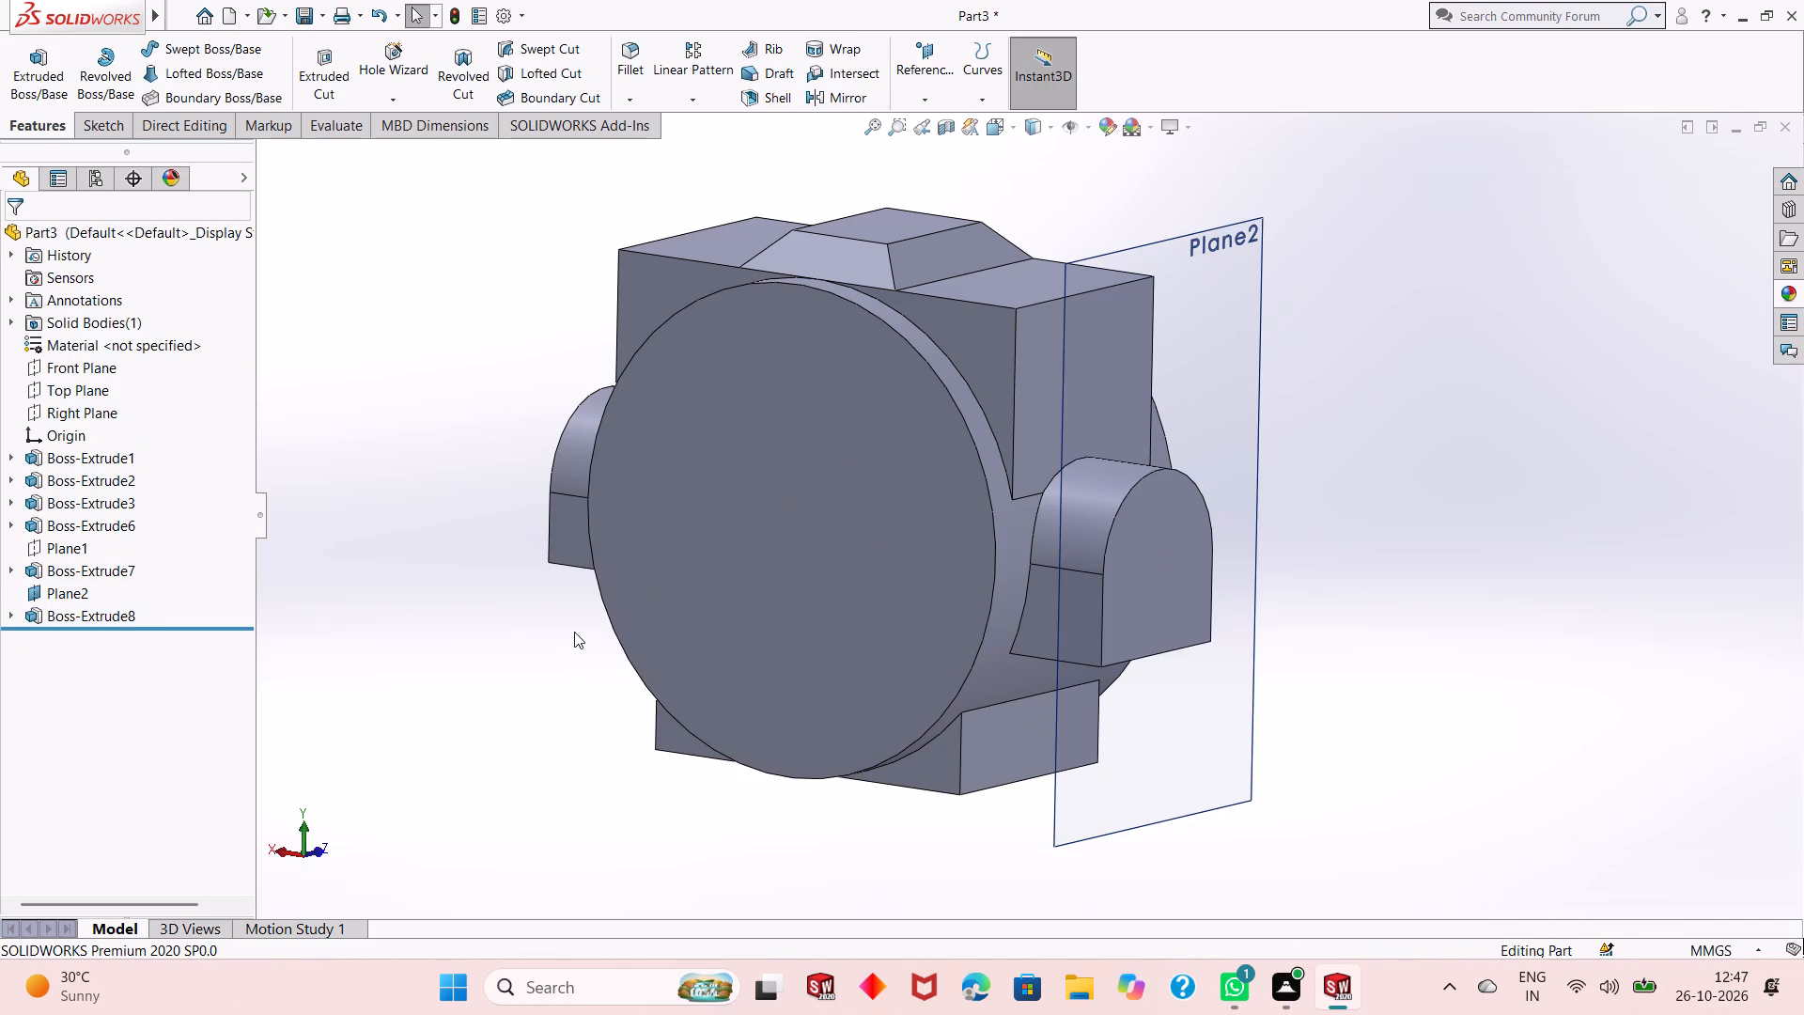
Hide the reference plane Plane2.
right_click(1215, 299)
click(1282, 273)
Examine the part from the front, underside and side to check the arched bosses.
scroll(1196, 453, up, 2)
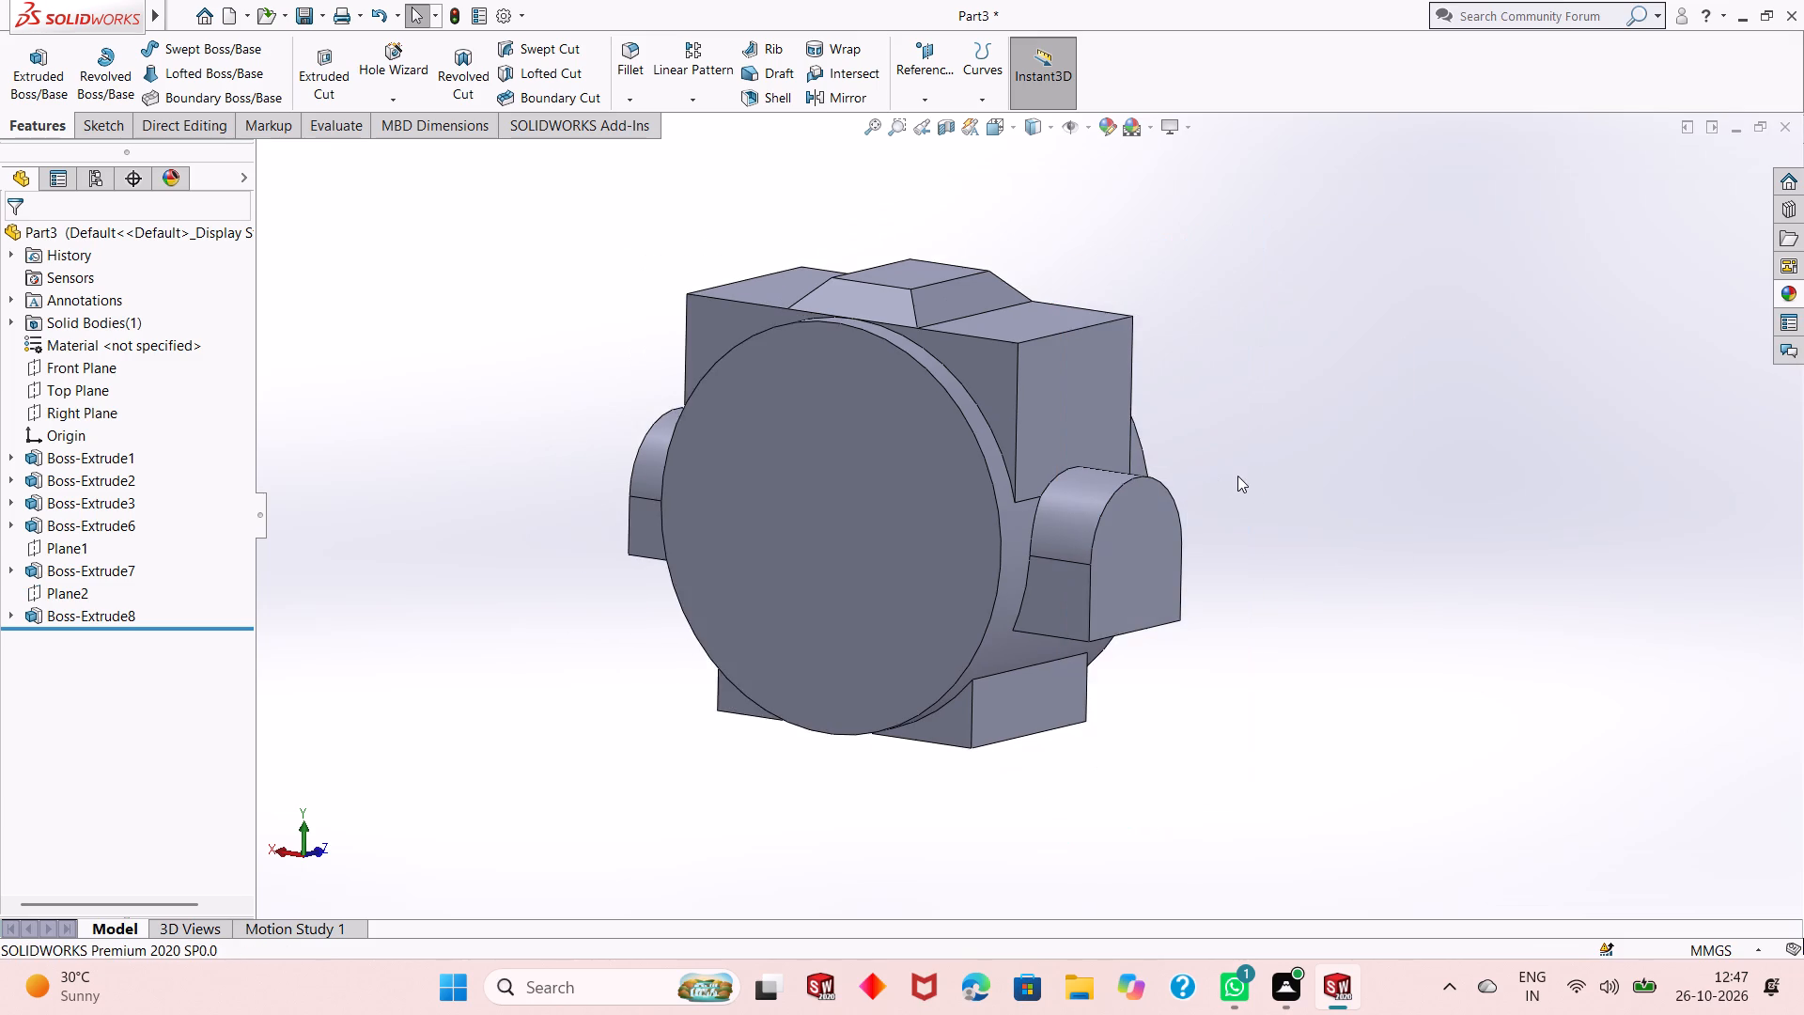
middle_drag(1238, 478, 1267, 429)
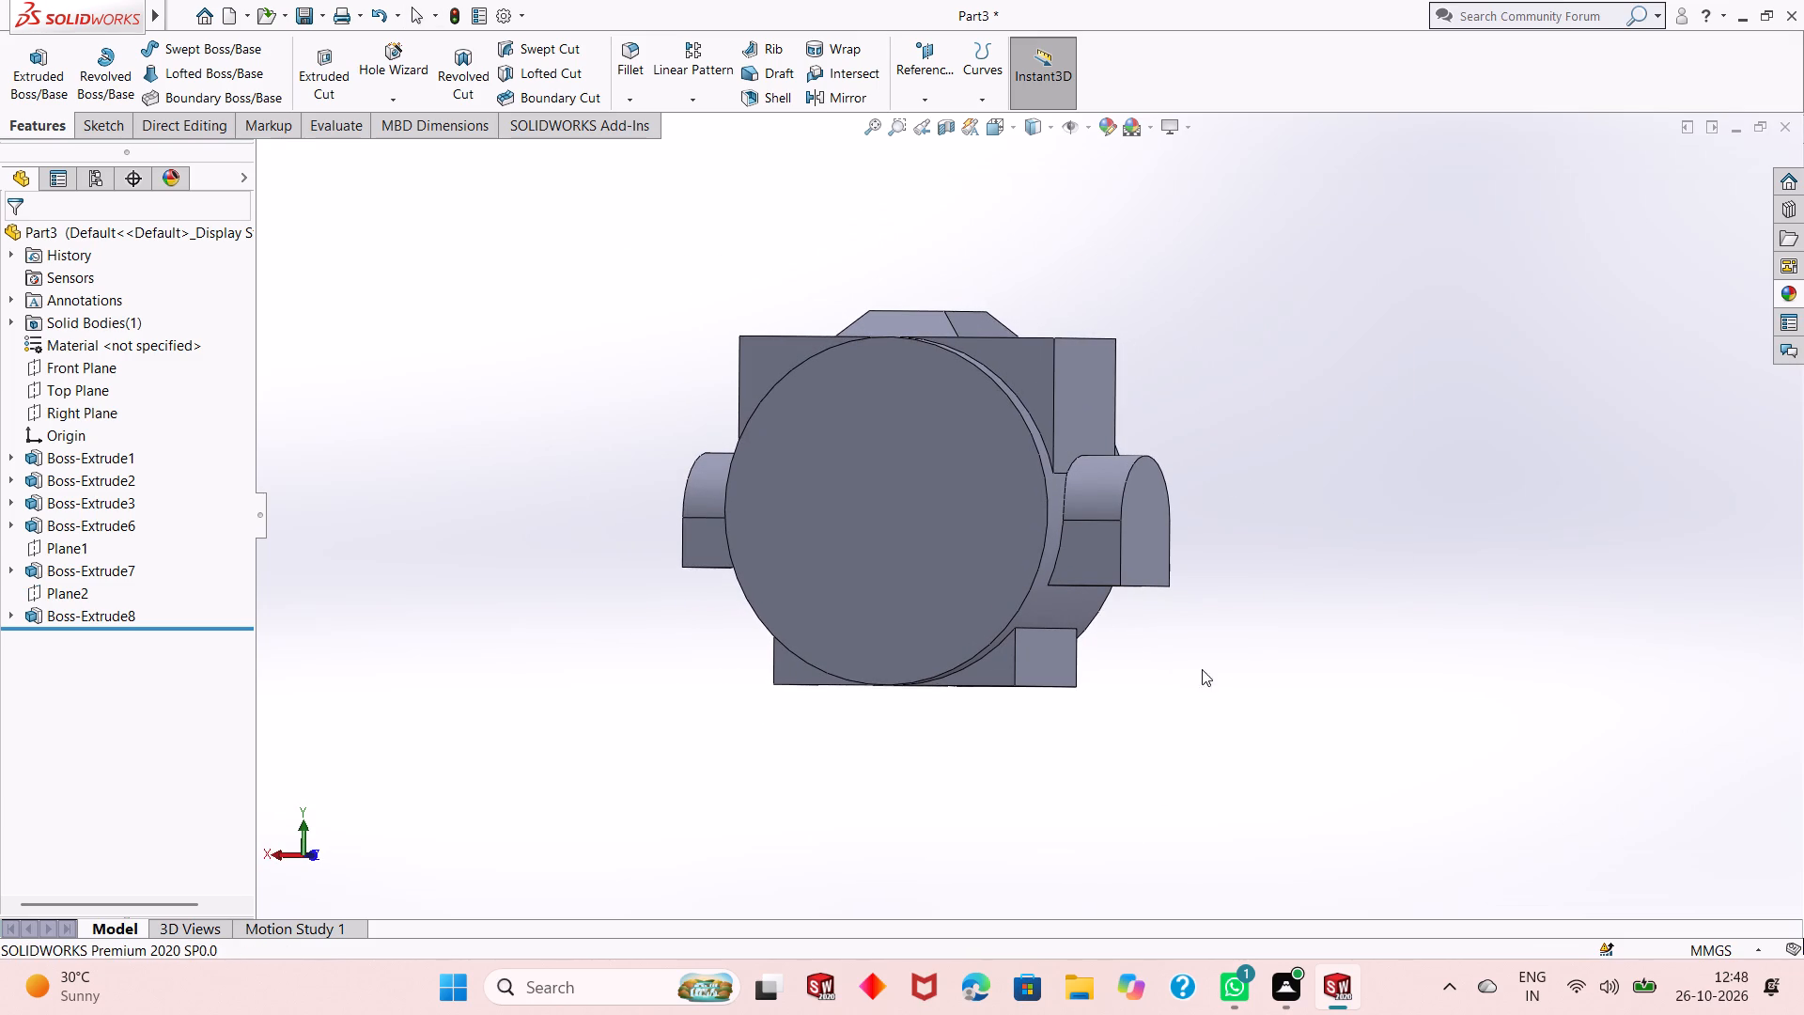
middle_drag(1105, 649, 1128, 455)
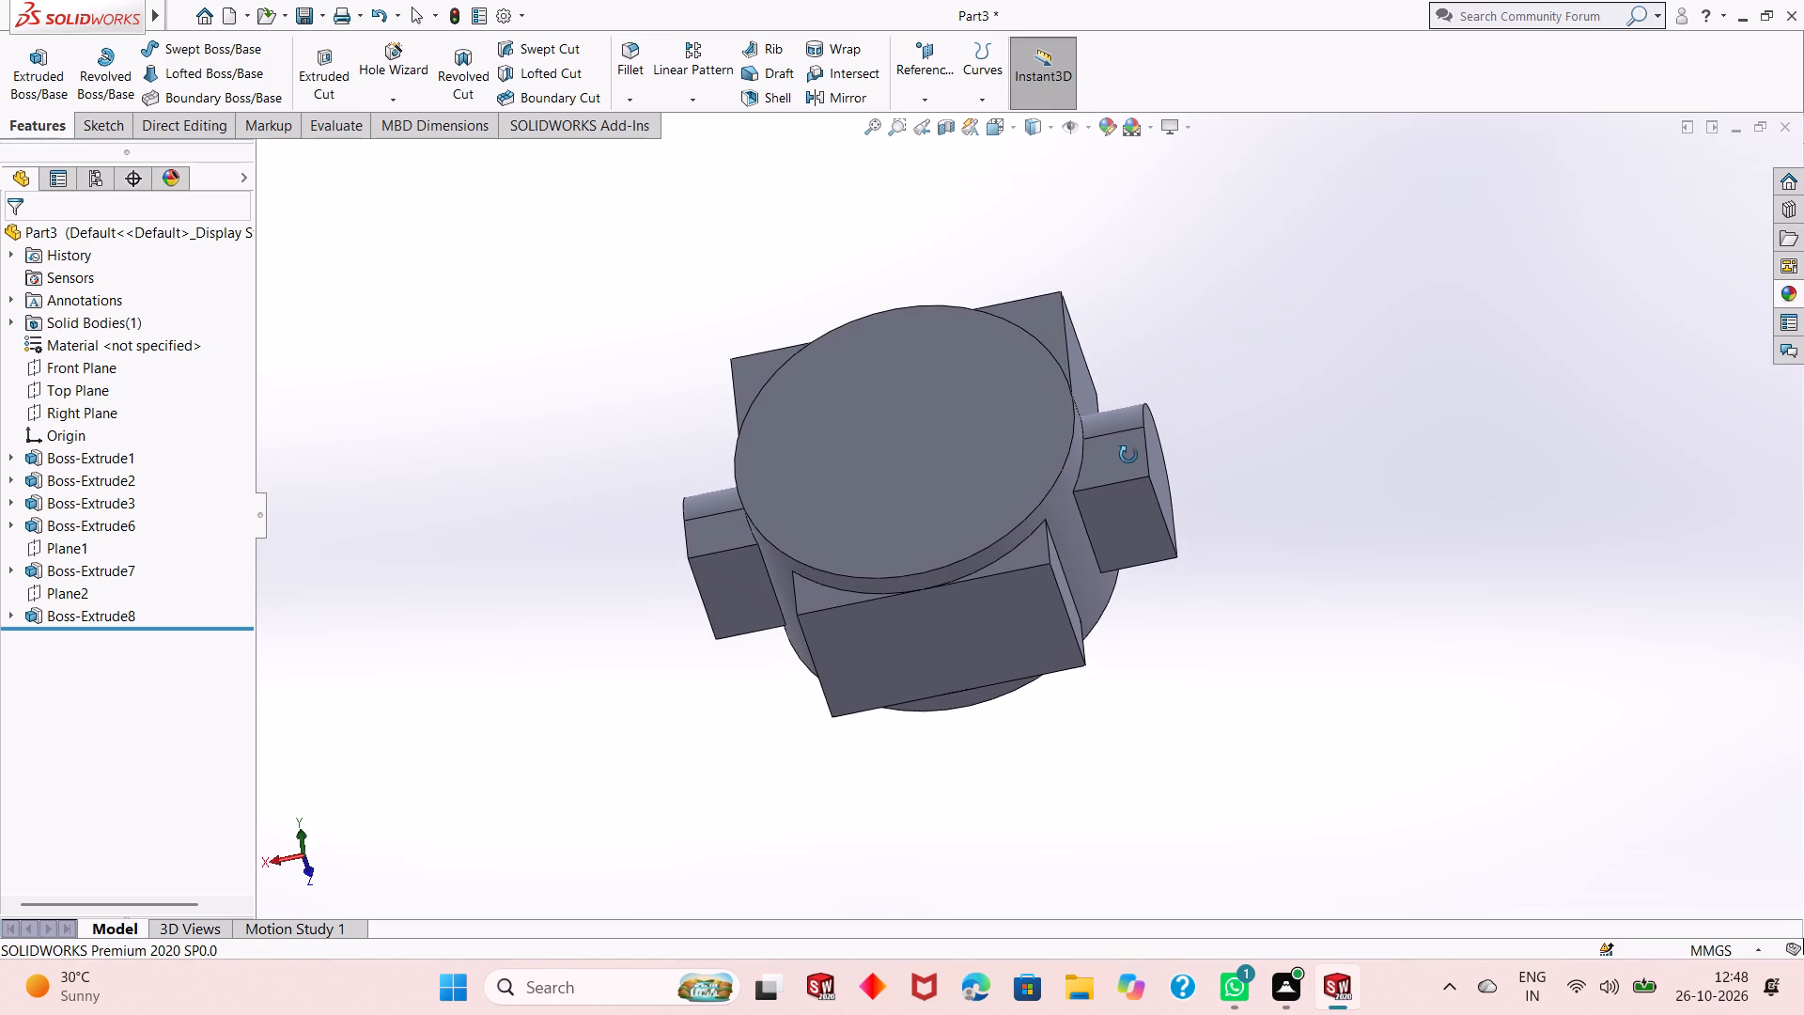
middle_drag(1128, 455, 932, 694)
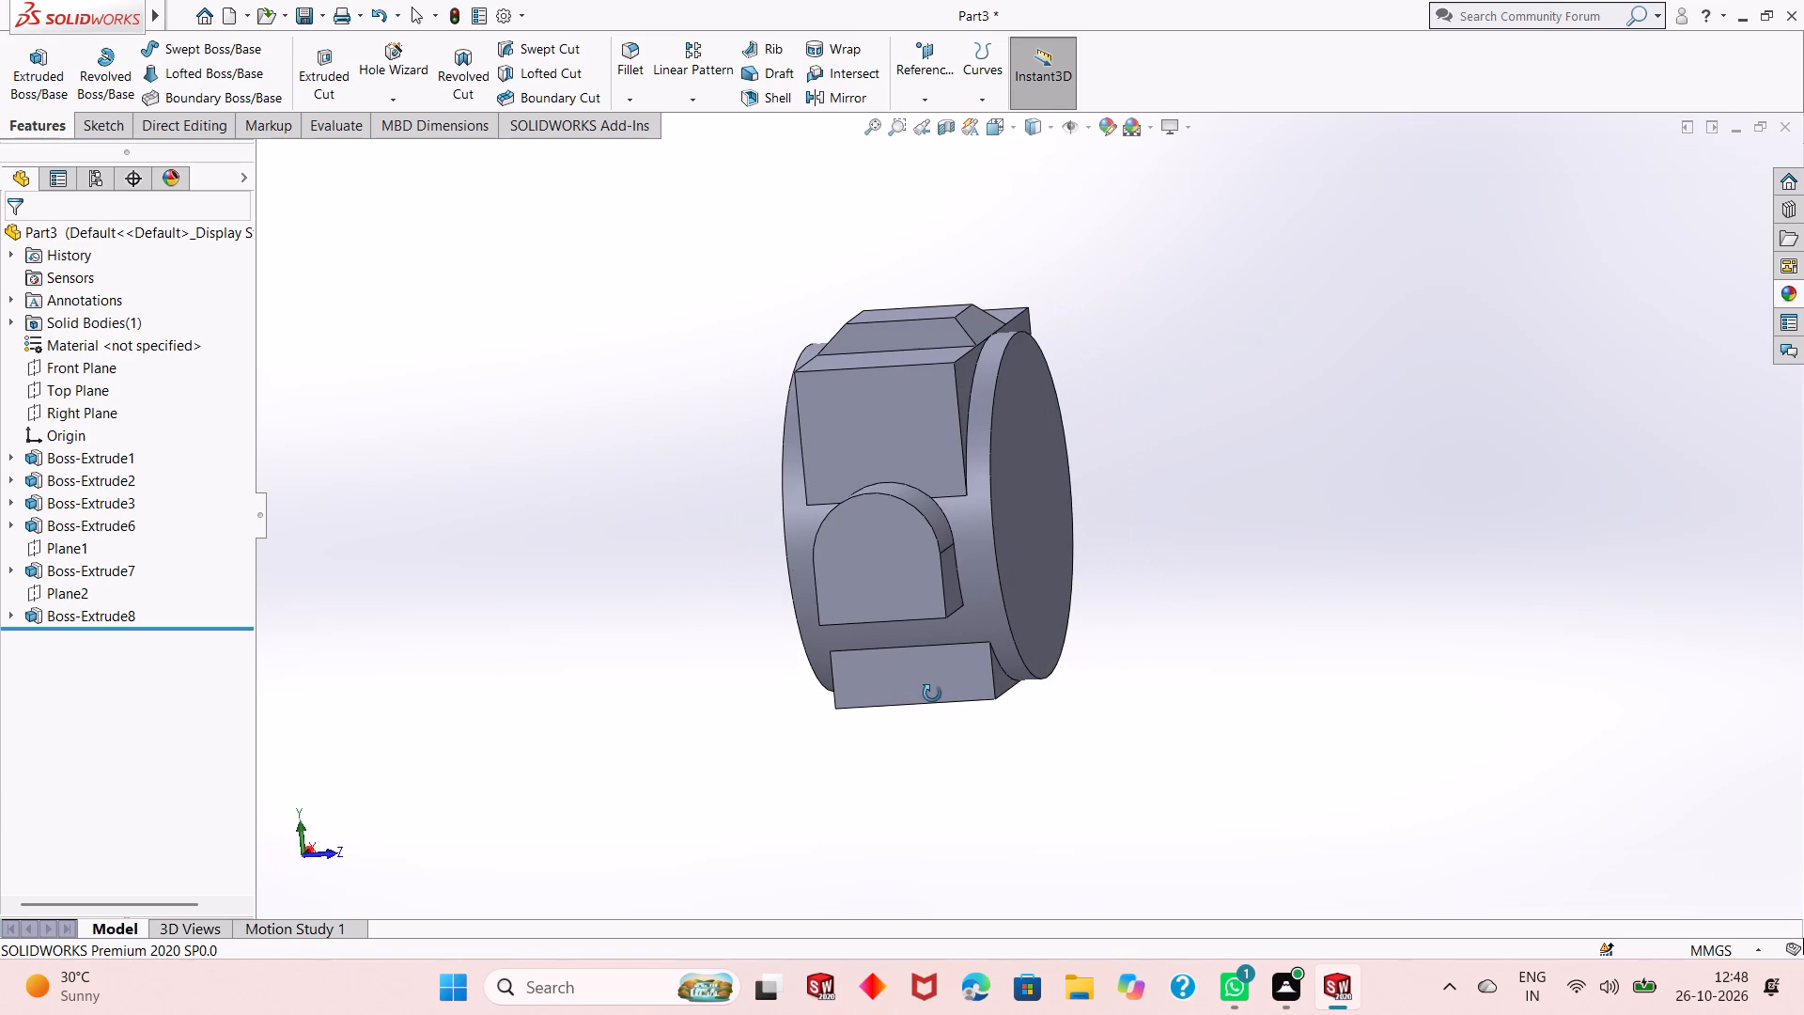
middle_drag(932, 694, 960, 668)
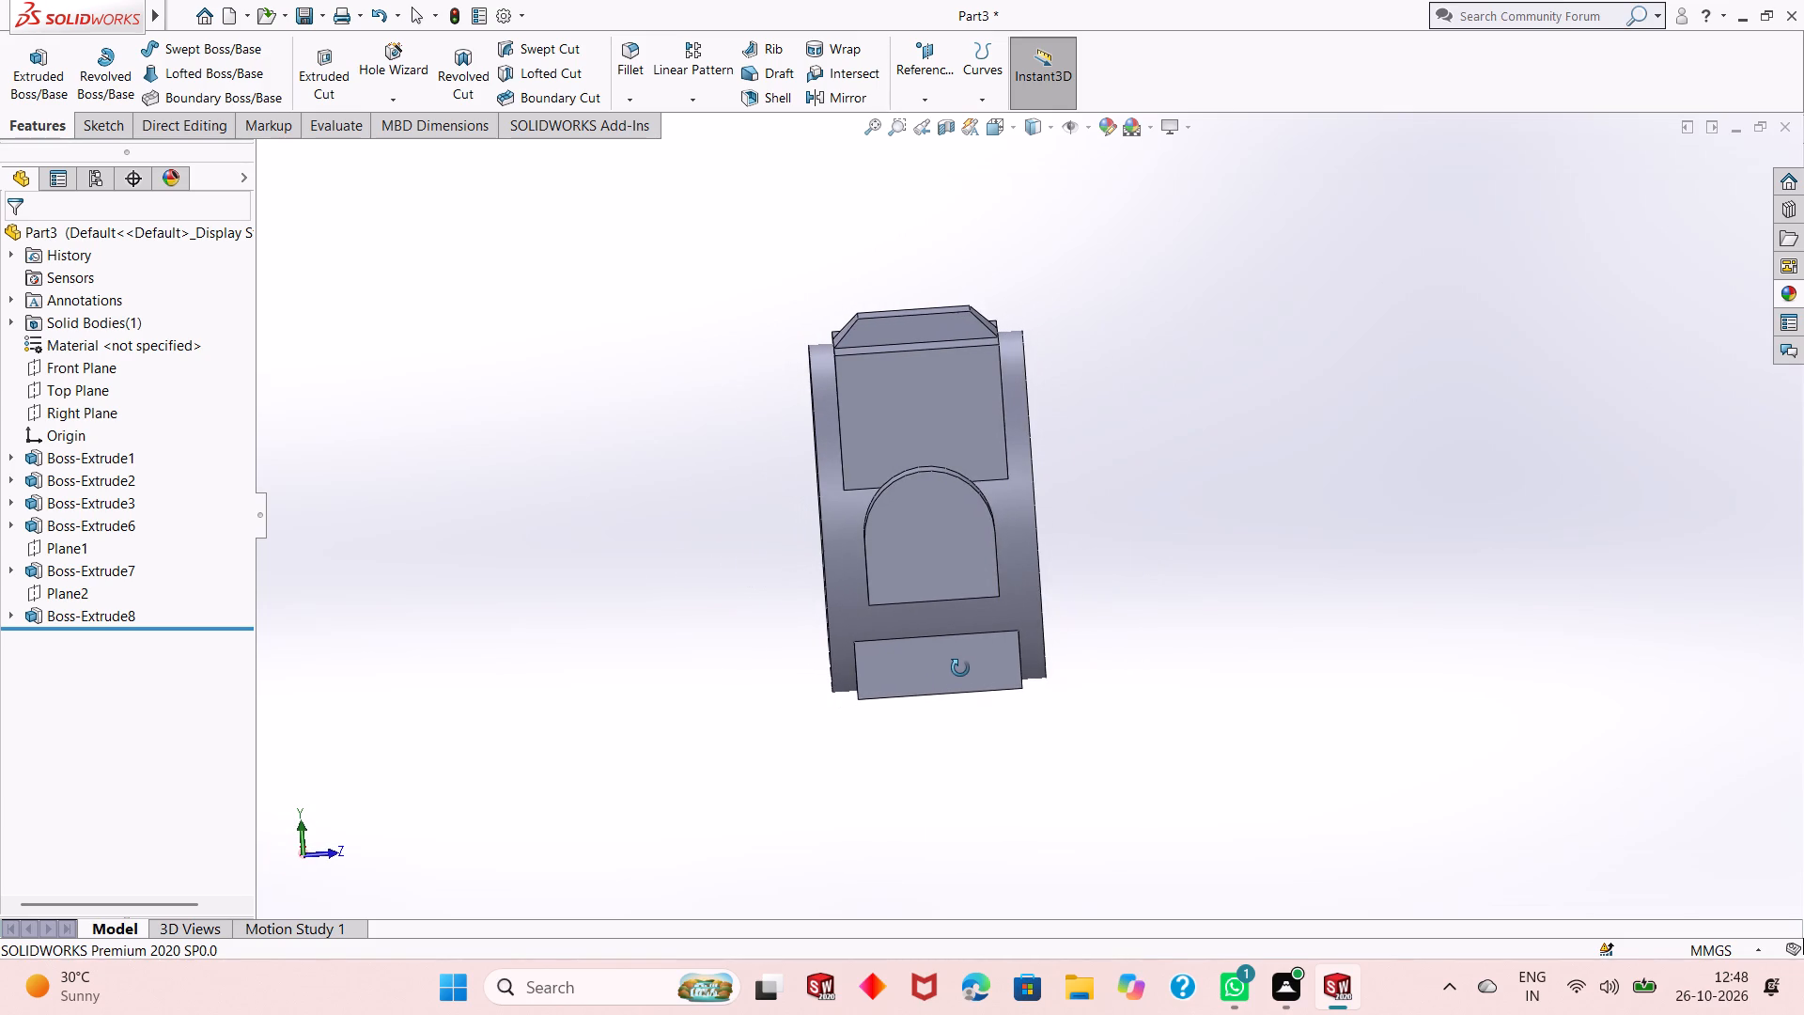
middle_drag(960, 668, 1253, 534)
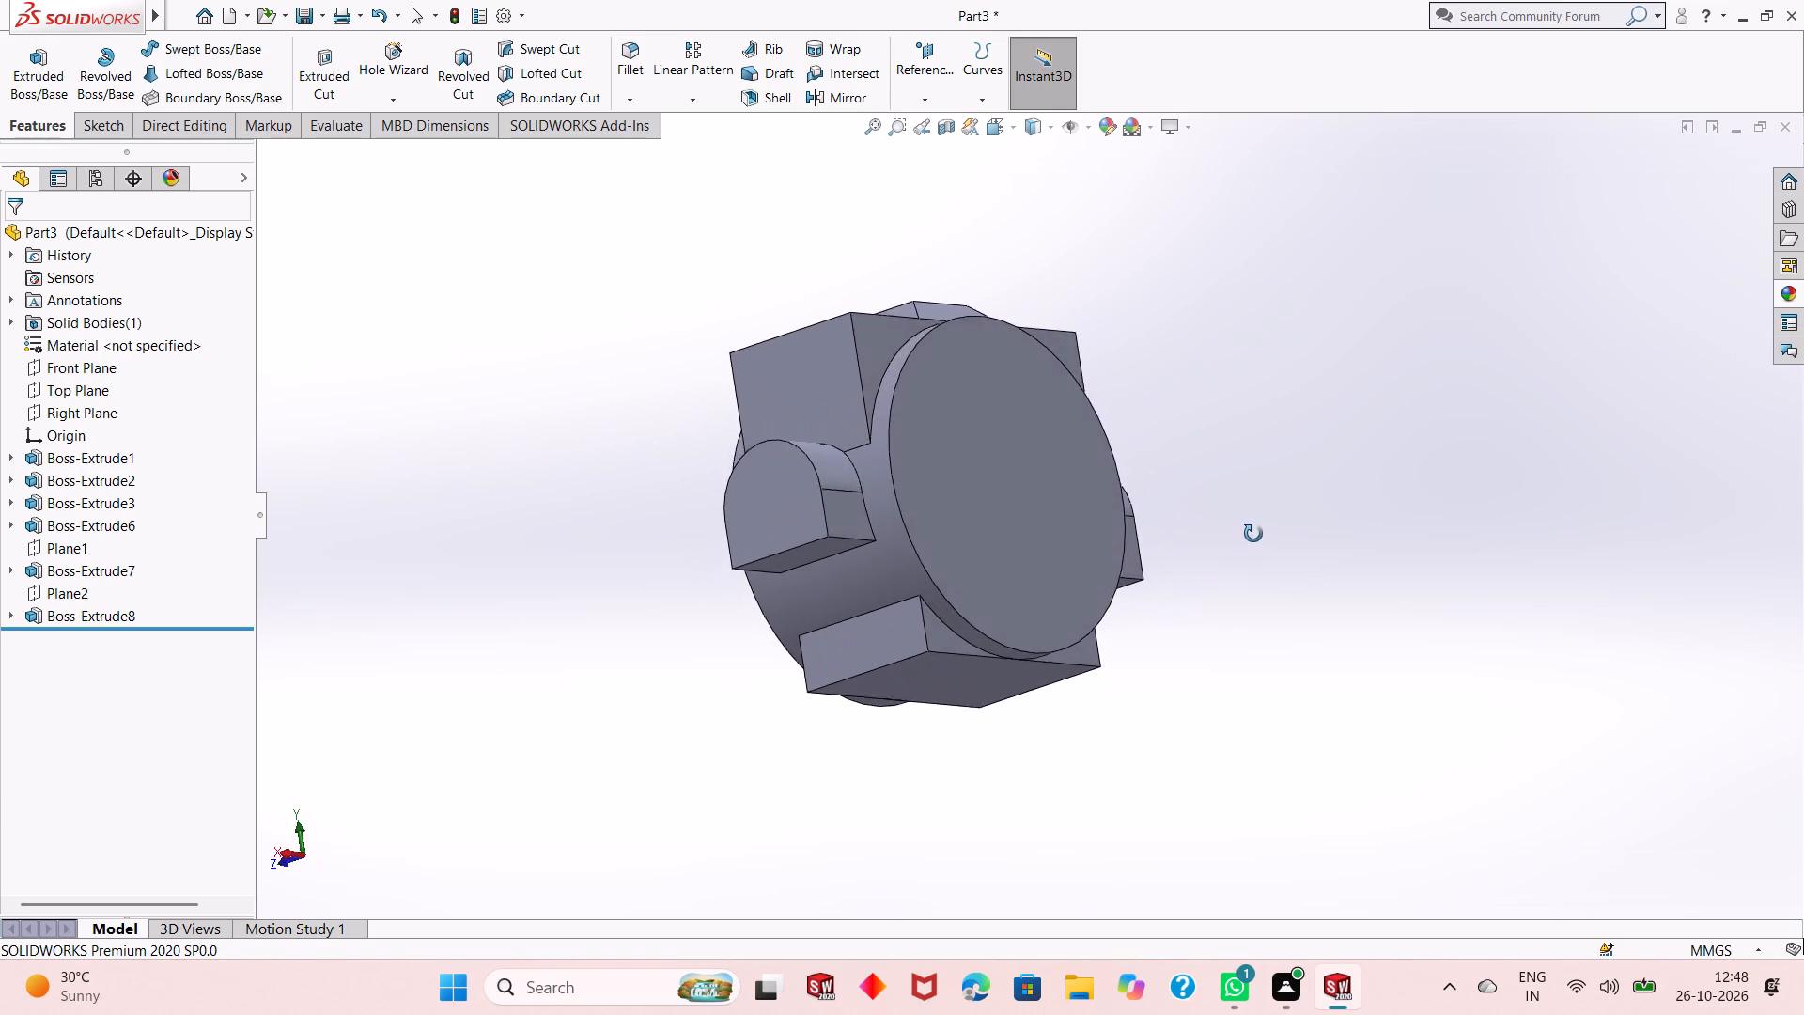
middle_drag(1253, 534, 1247, 564)
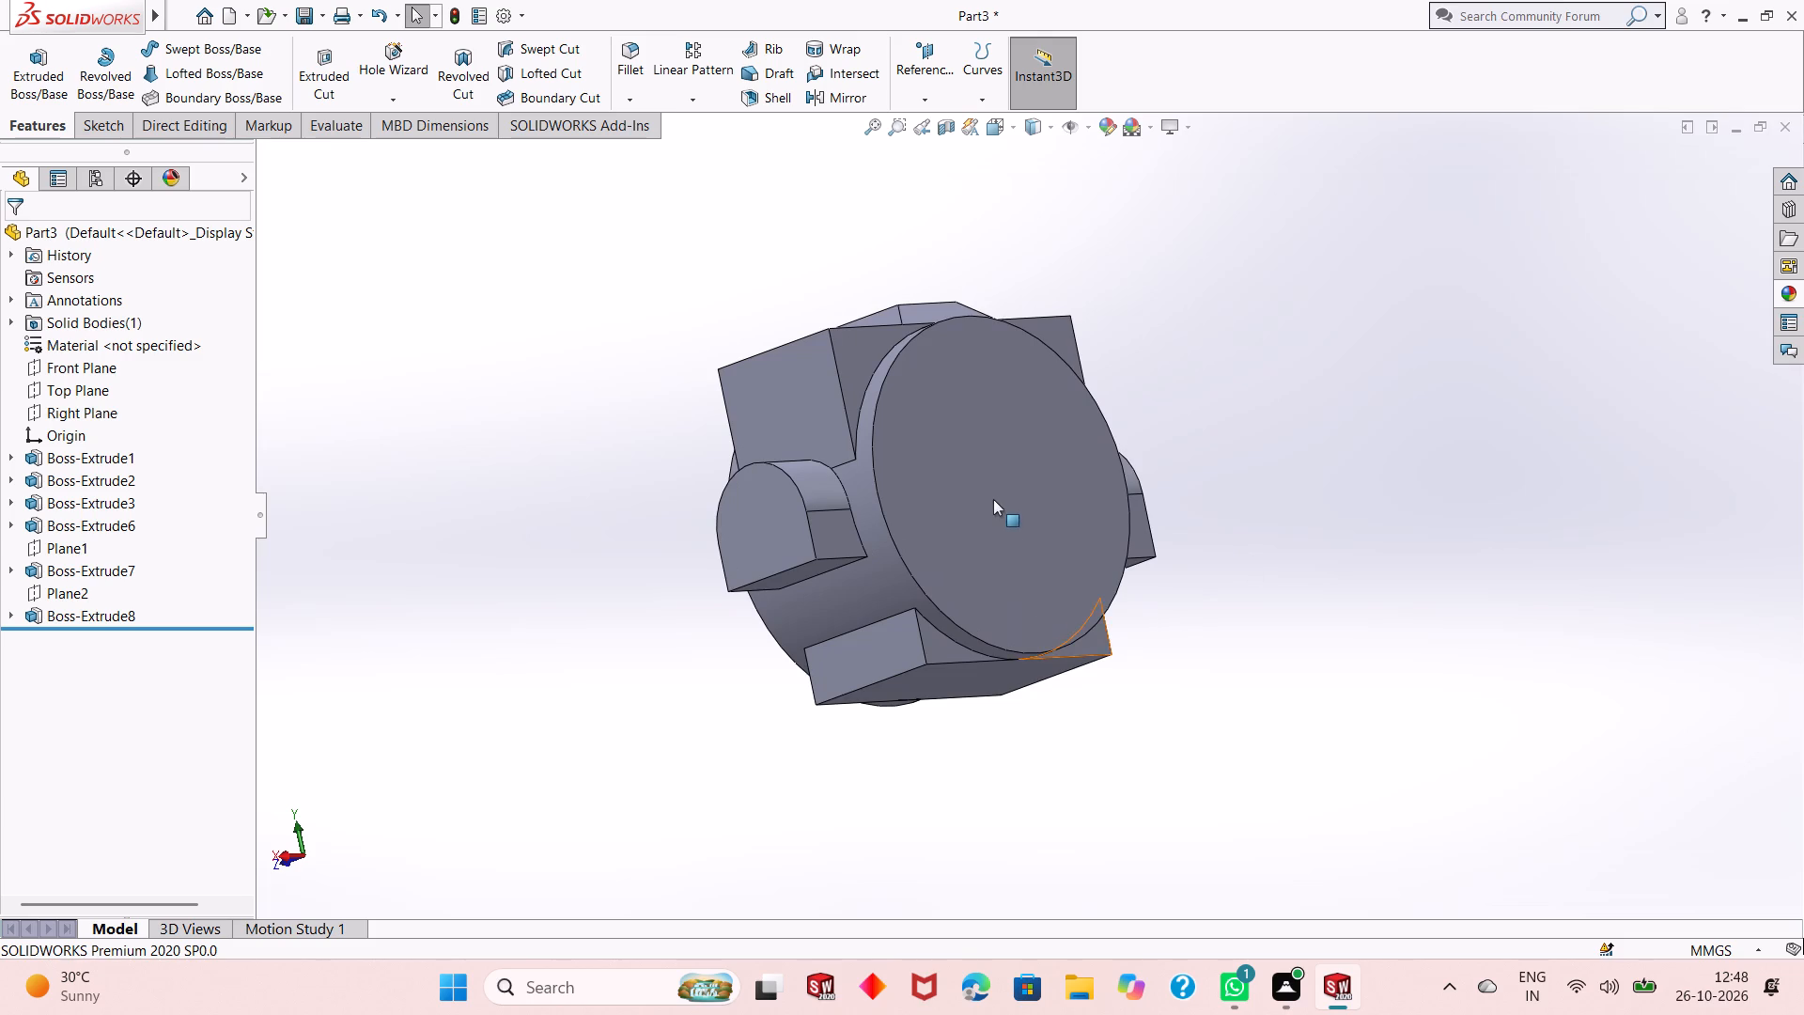
Examine the part from the cylinder's end faces, top, underside and sides, including both arched bosses.
scroll(993, 492, down, 2)
scroll(1017, 597, down, 2)
scroll(1040, 653, up, 2)
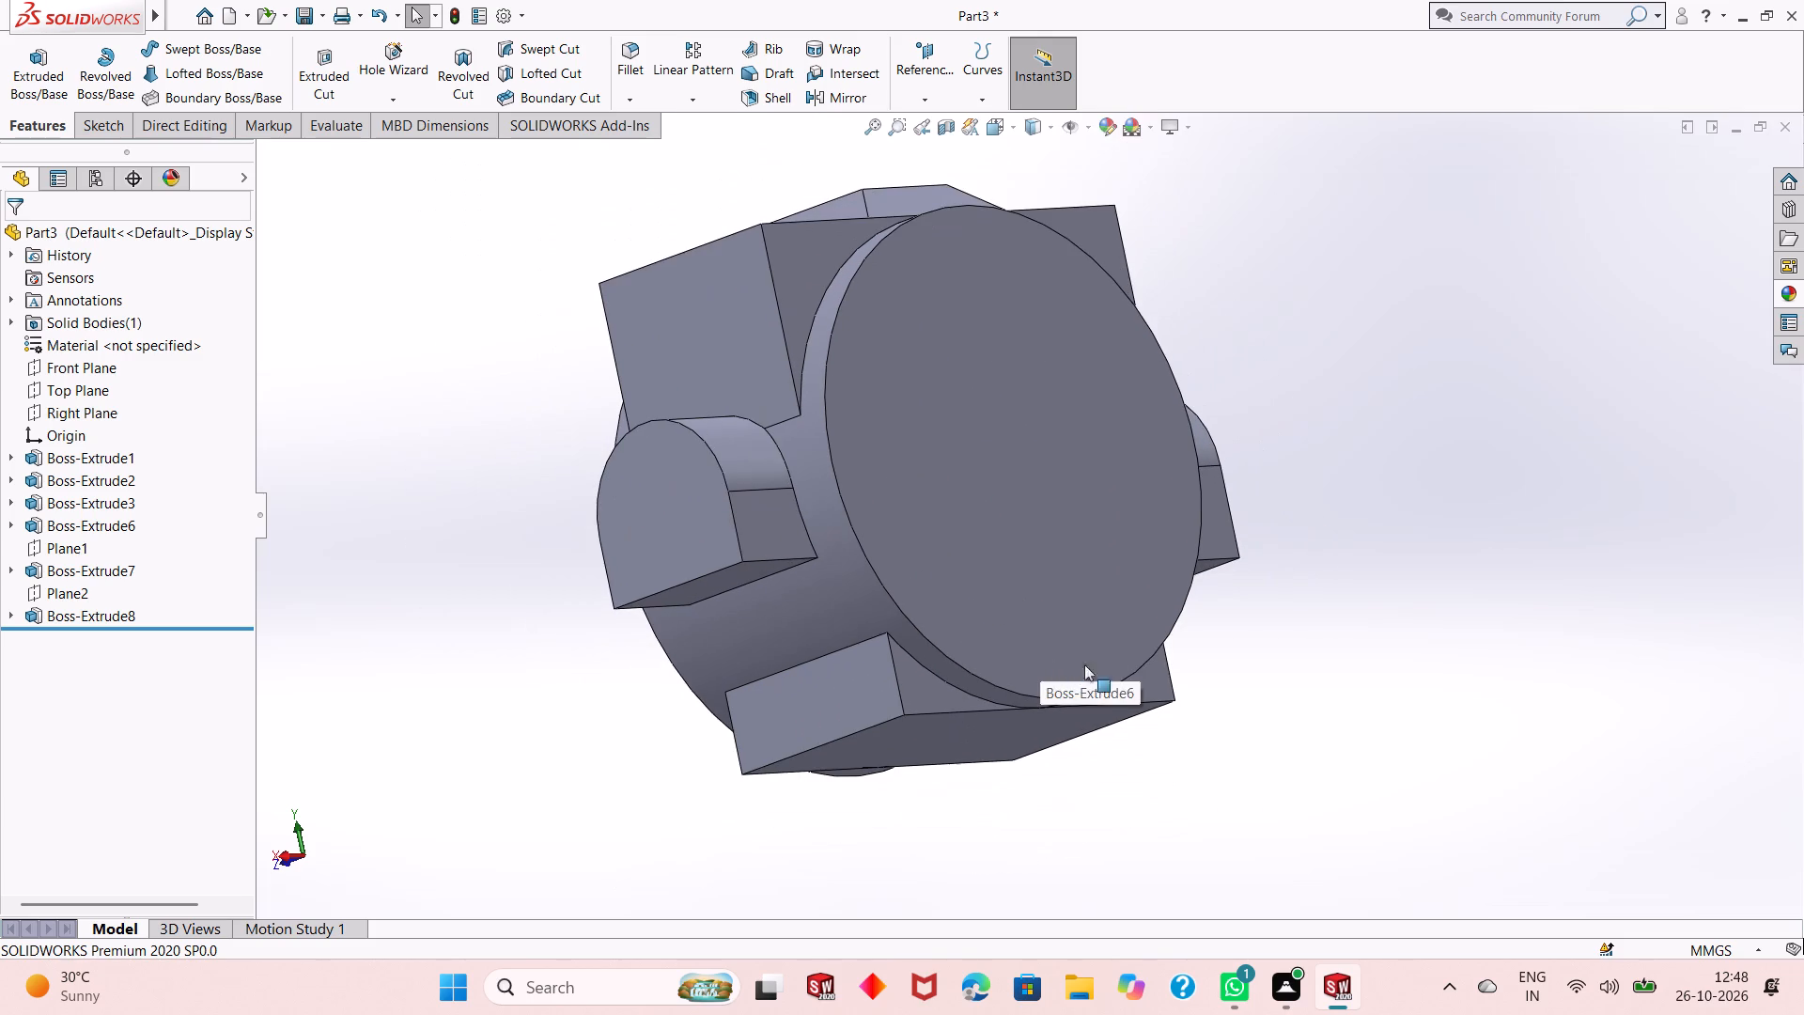
middle_drag(1224, 642, 1345, 636)
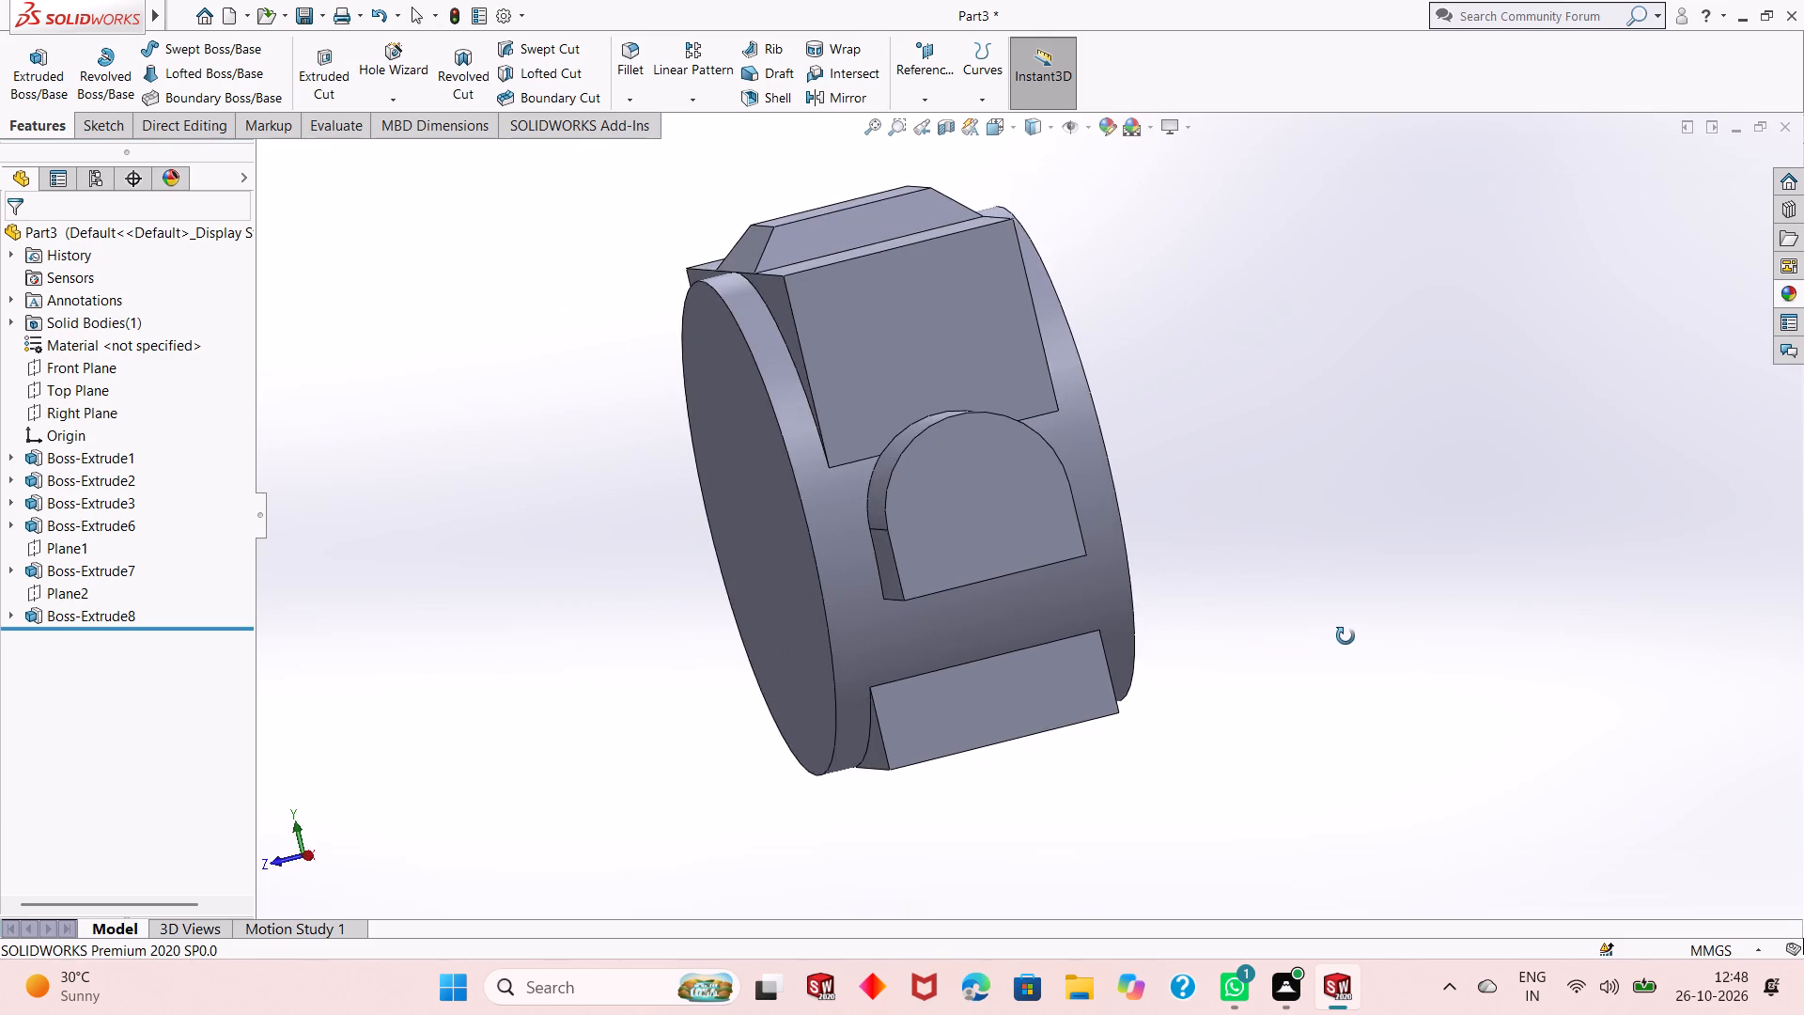
middle_drag(1345, 636, 1239, 742)
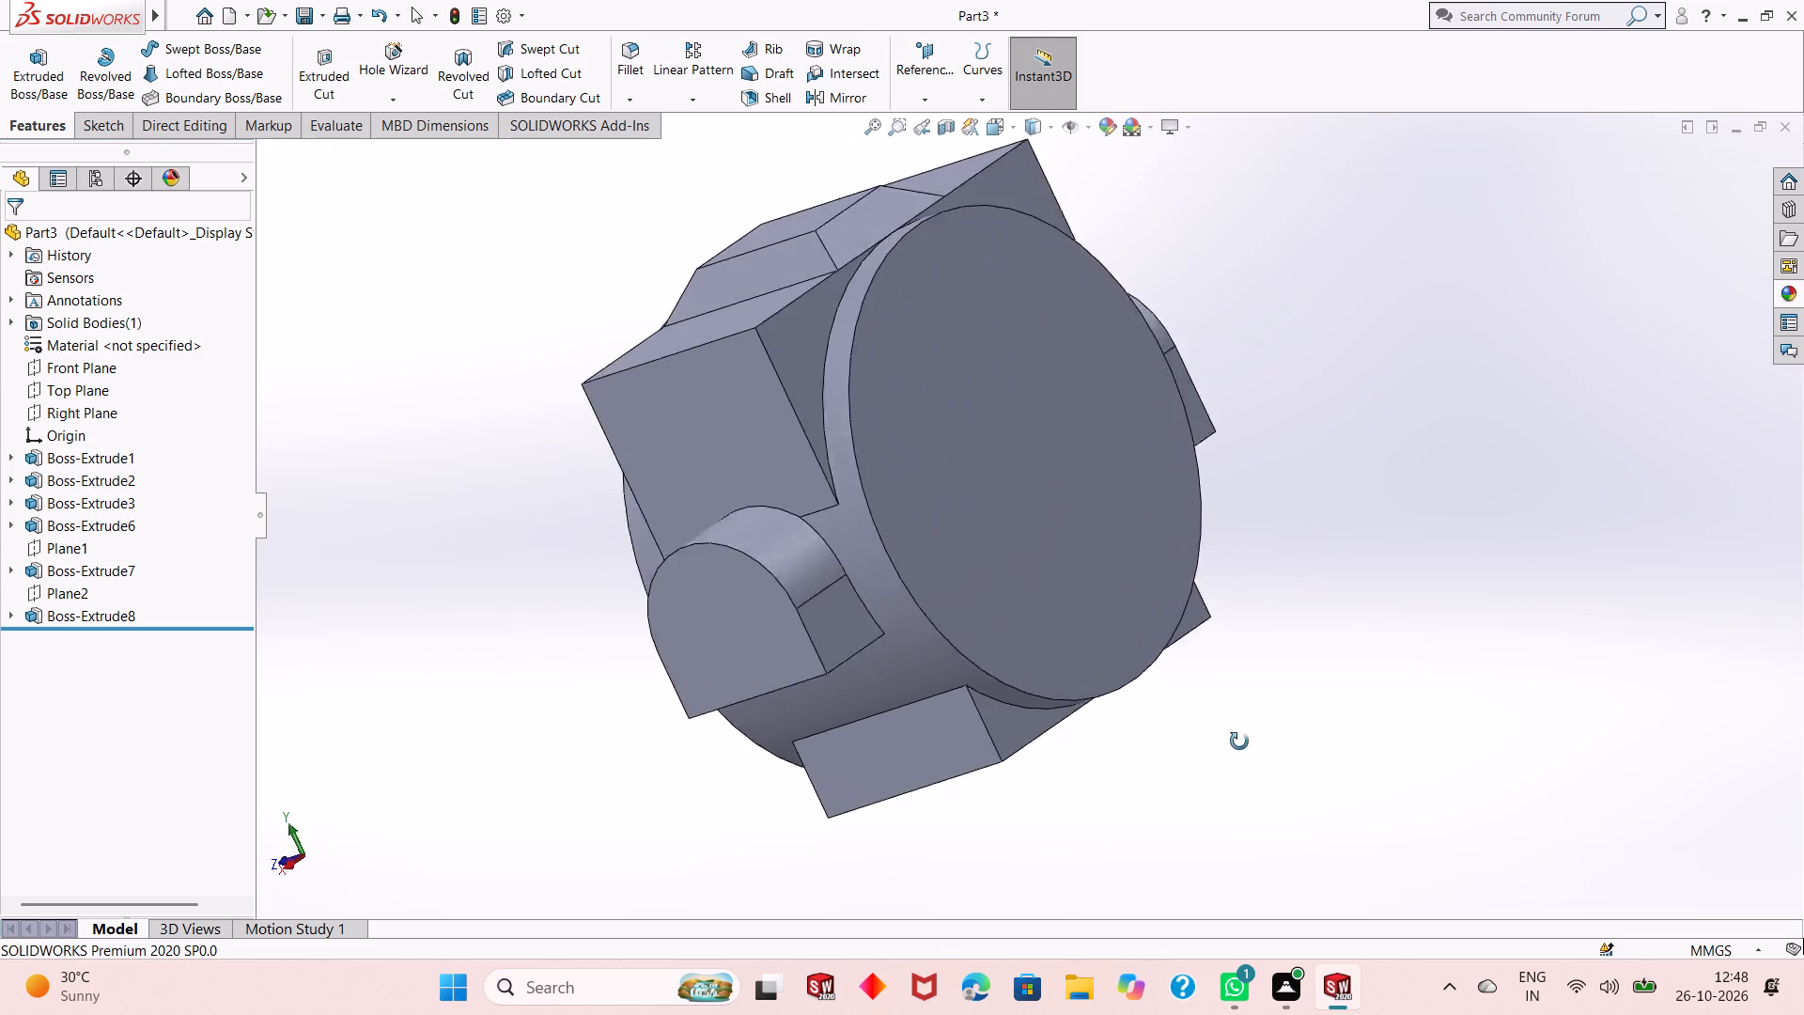
middle_drag(1239, 742, 1168, 862)
scroll(1033, 586, up, 1)
middle_drag(1032, 586, 1099, 577)
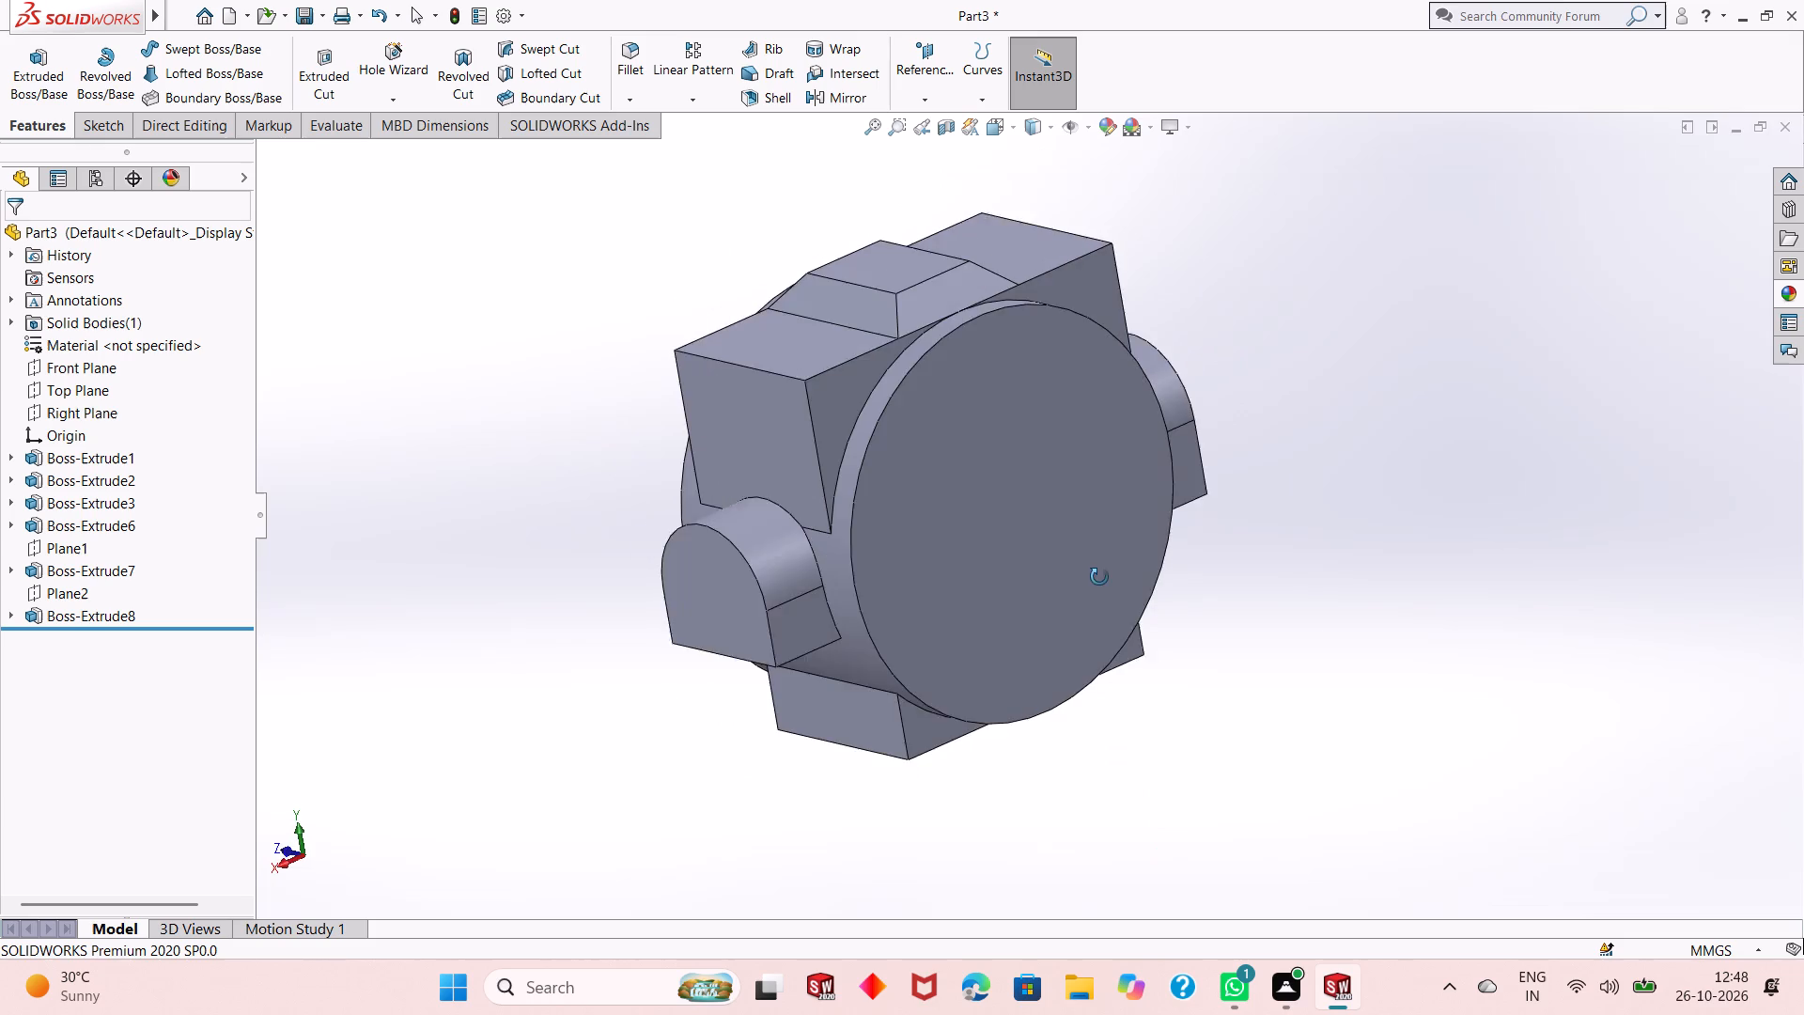
middle_drag(1099, 577, 1113, 554)
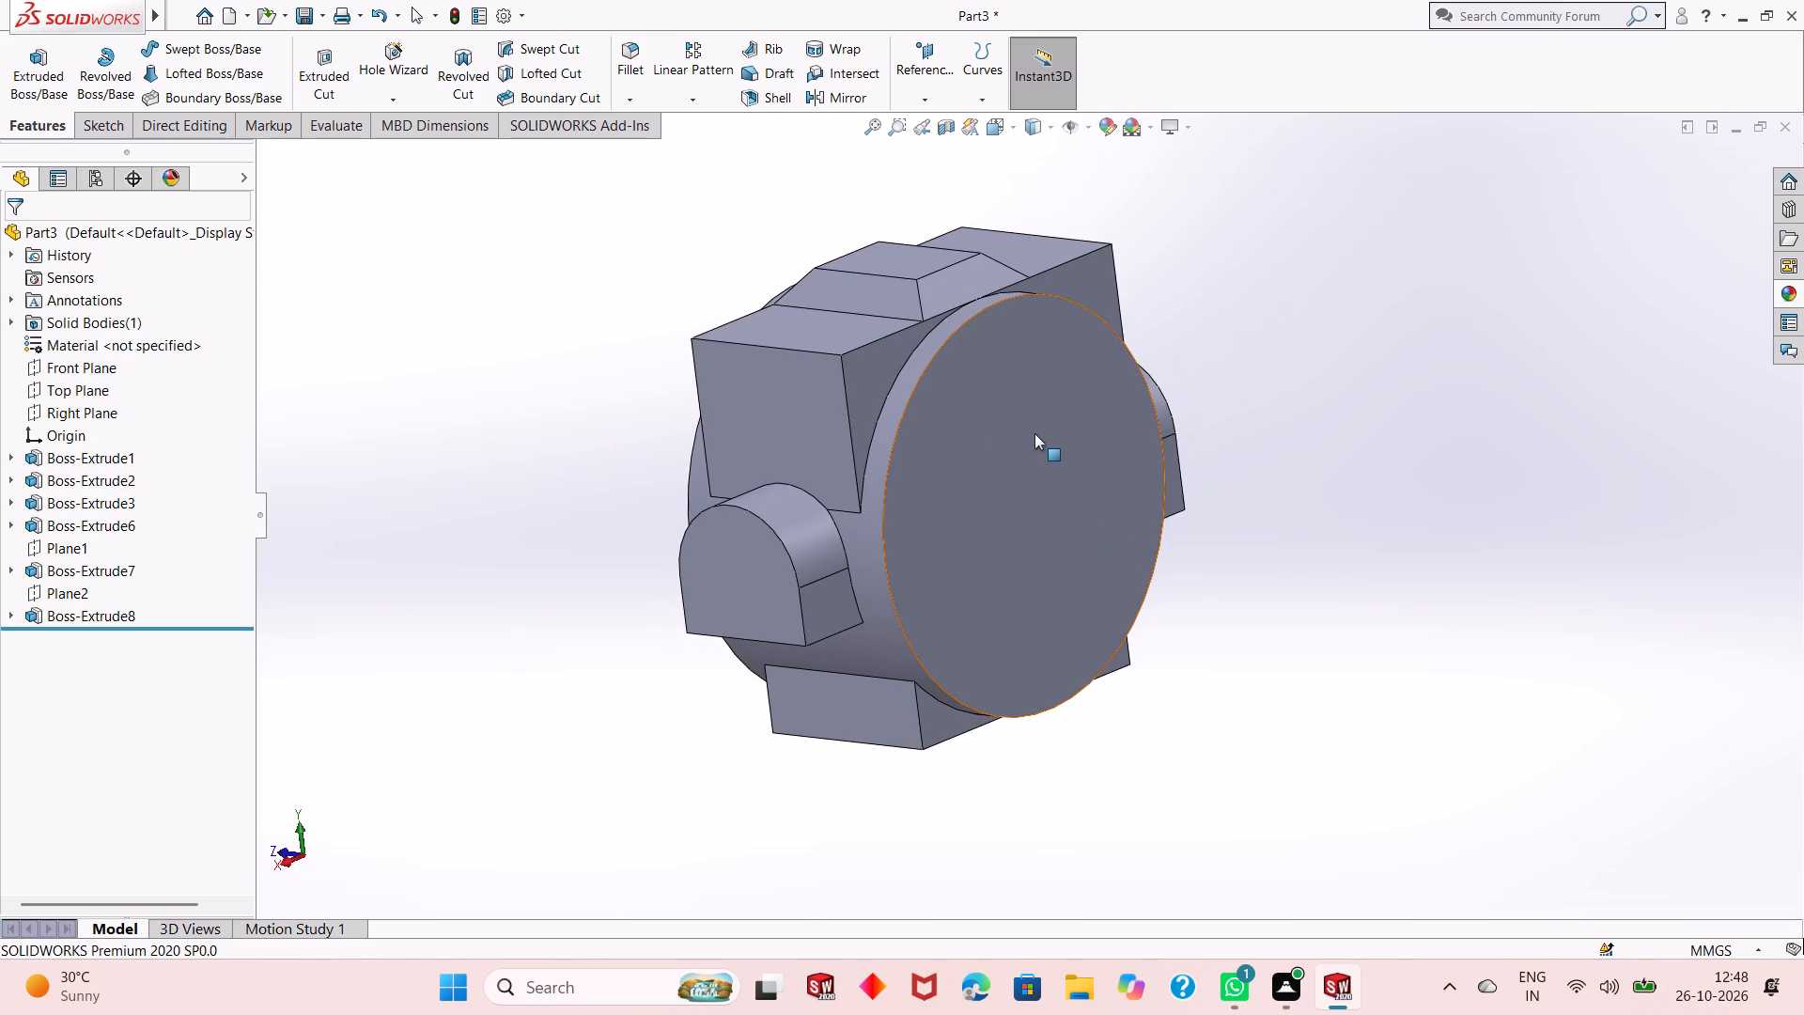
middle_drag(1046, 419, 1089, 726)
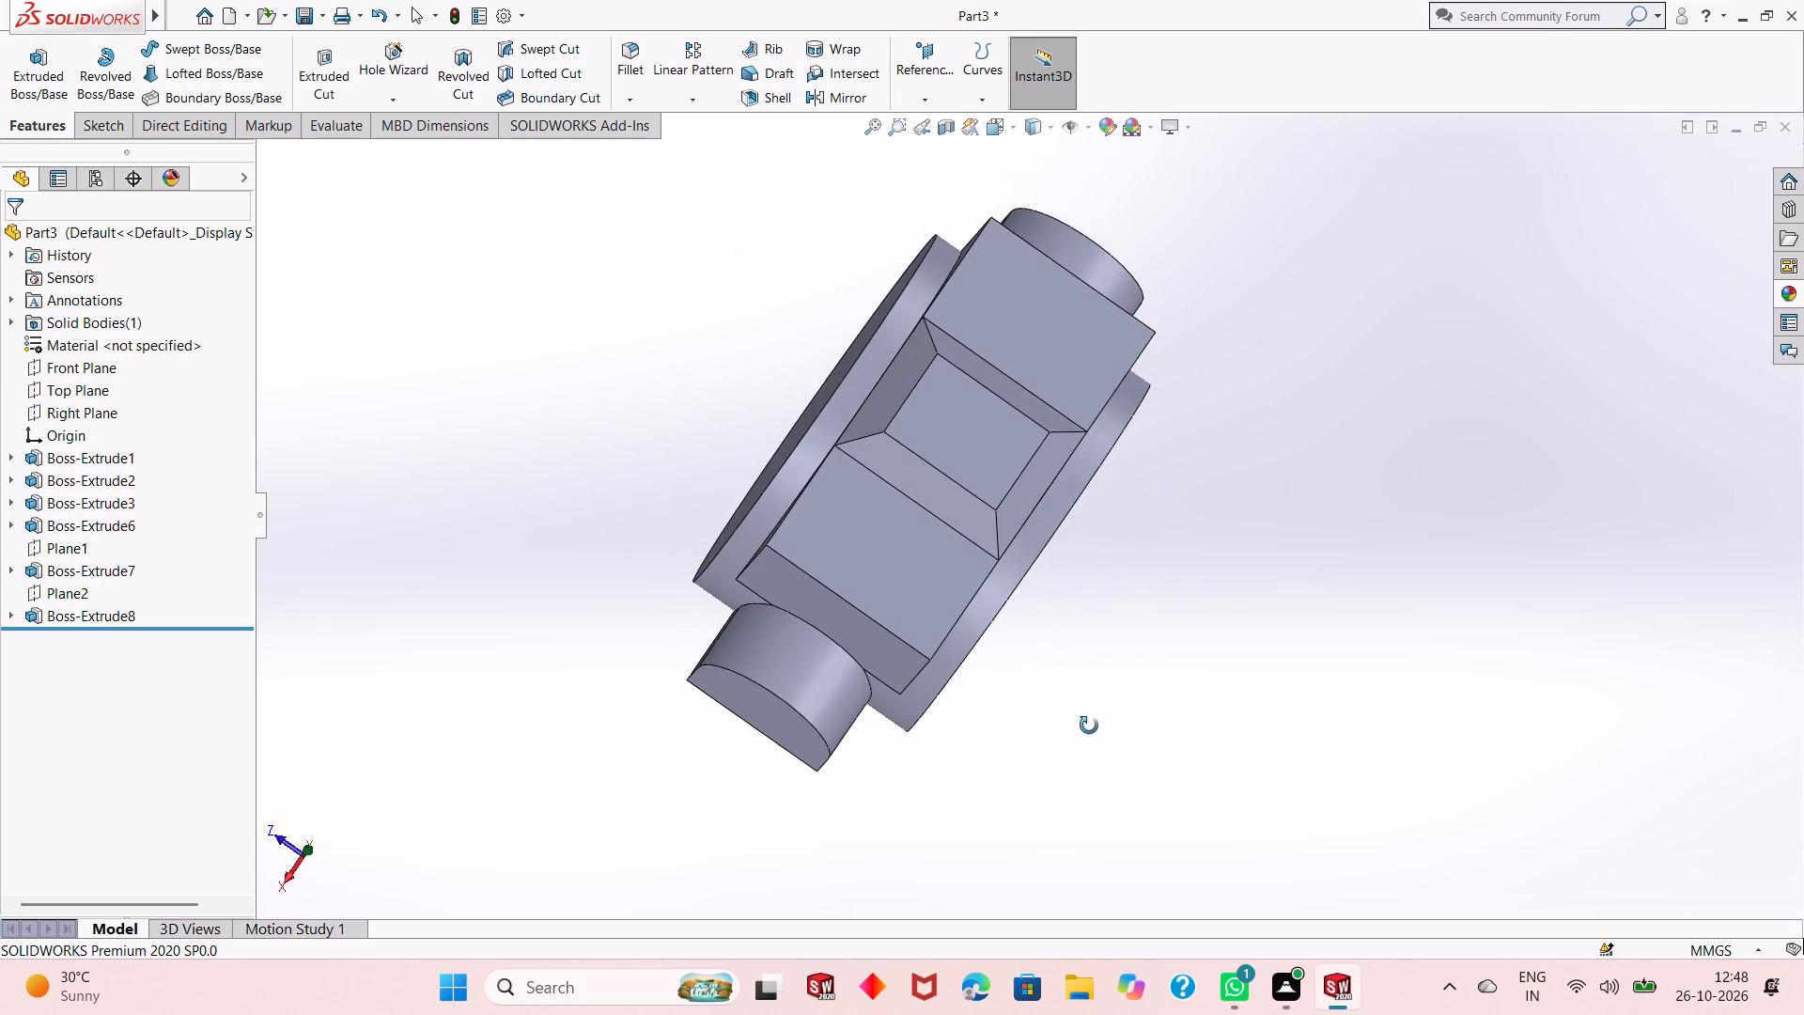
middle_drag(1089, 726, 873, 433)
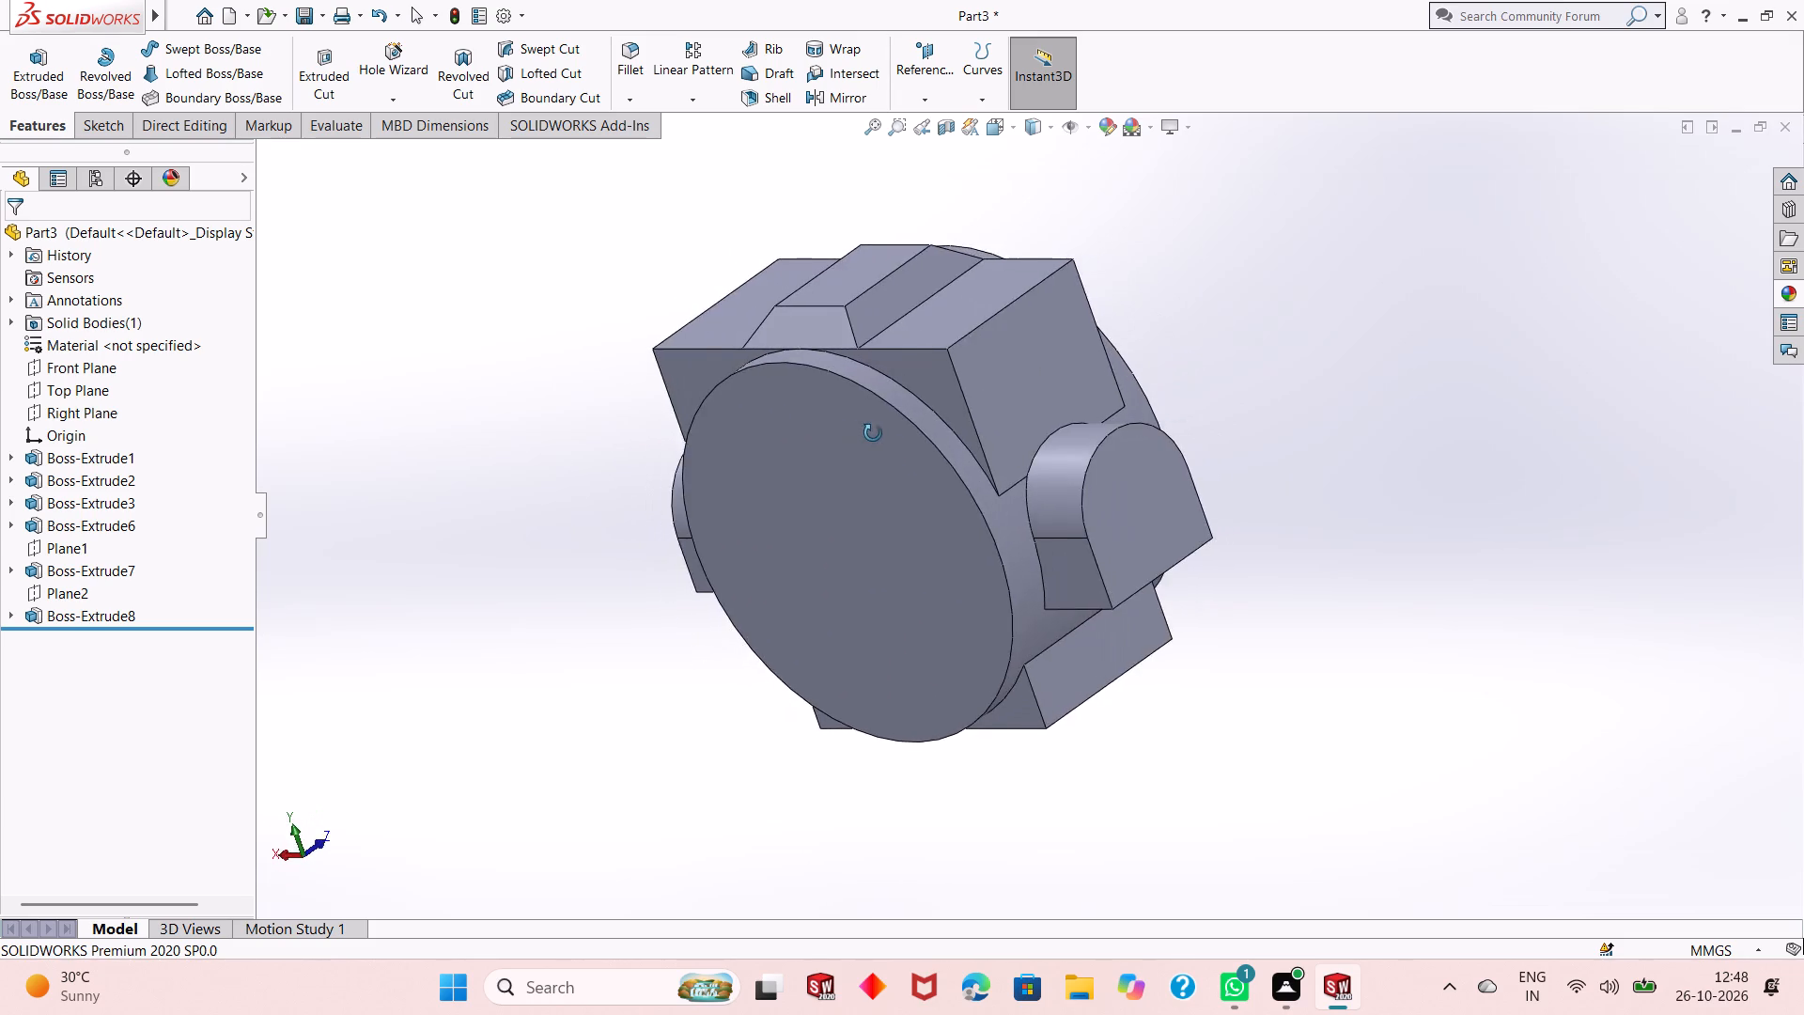
middle_drag(873, 433, 1000, 397)
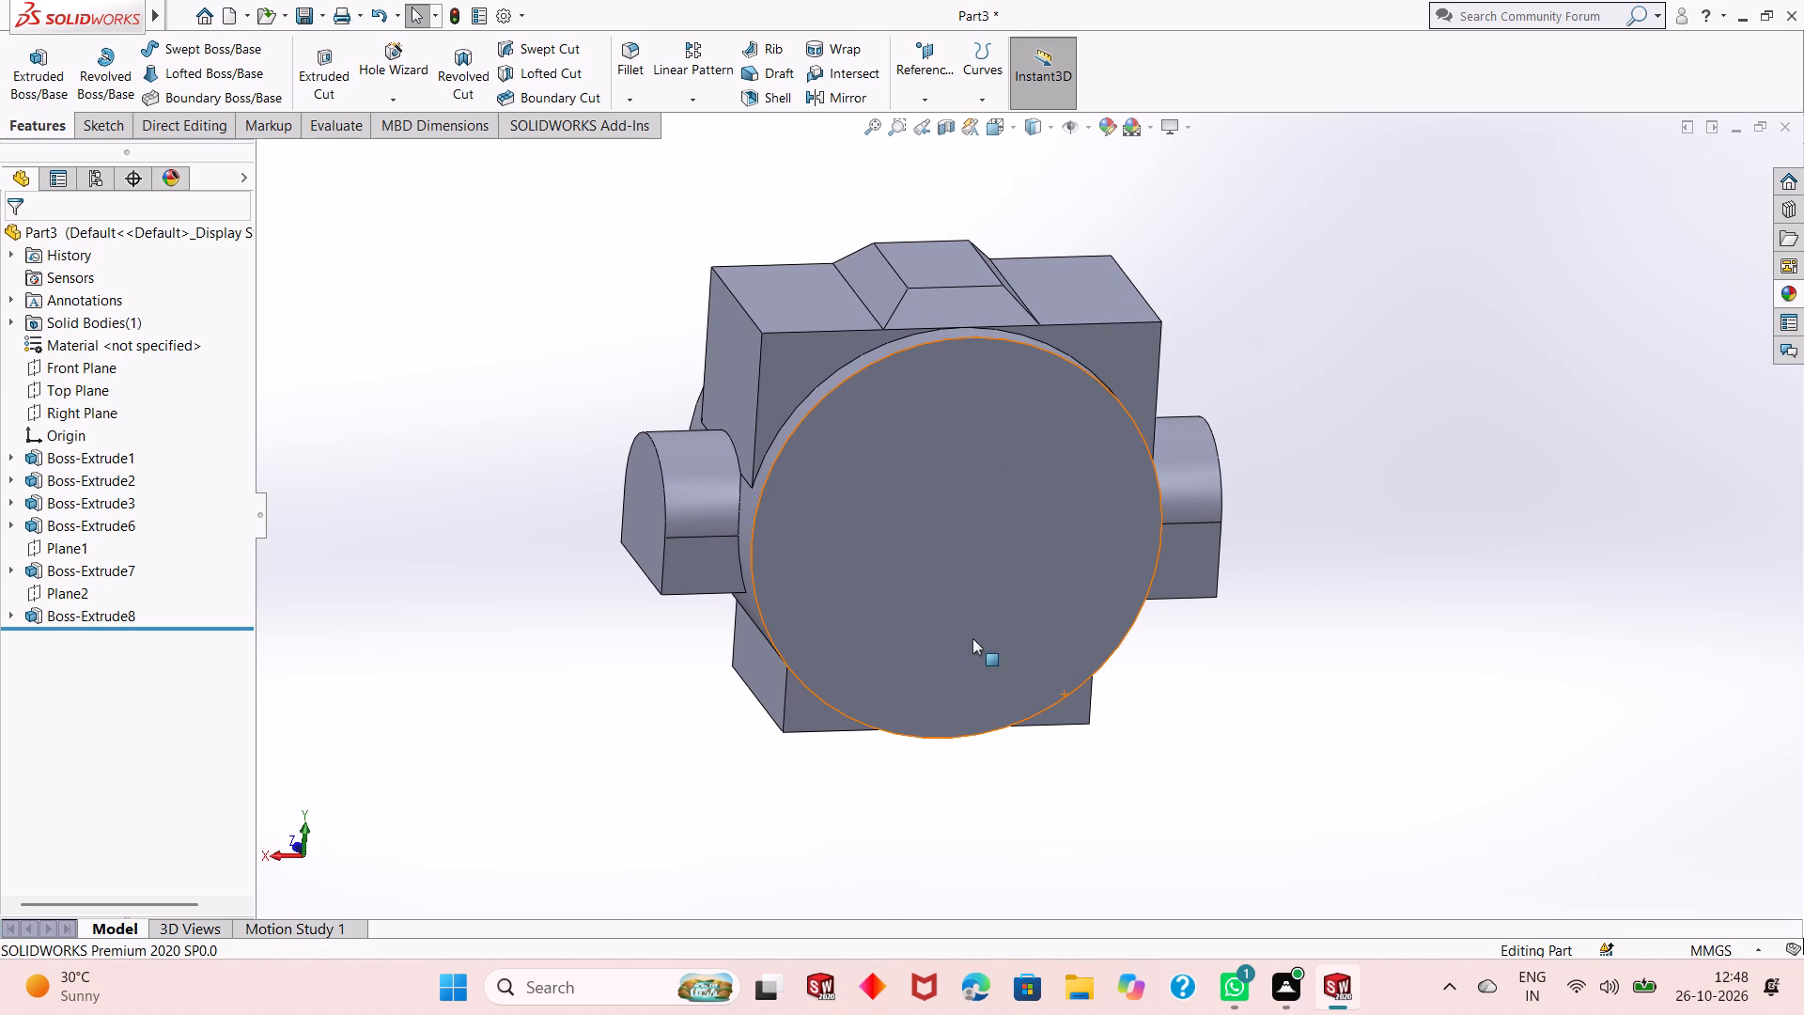
middle_drag(742, 525, 832, 488)
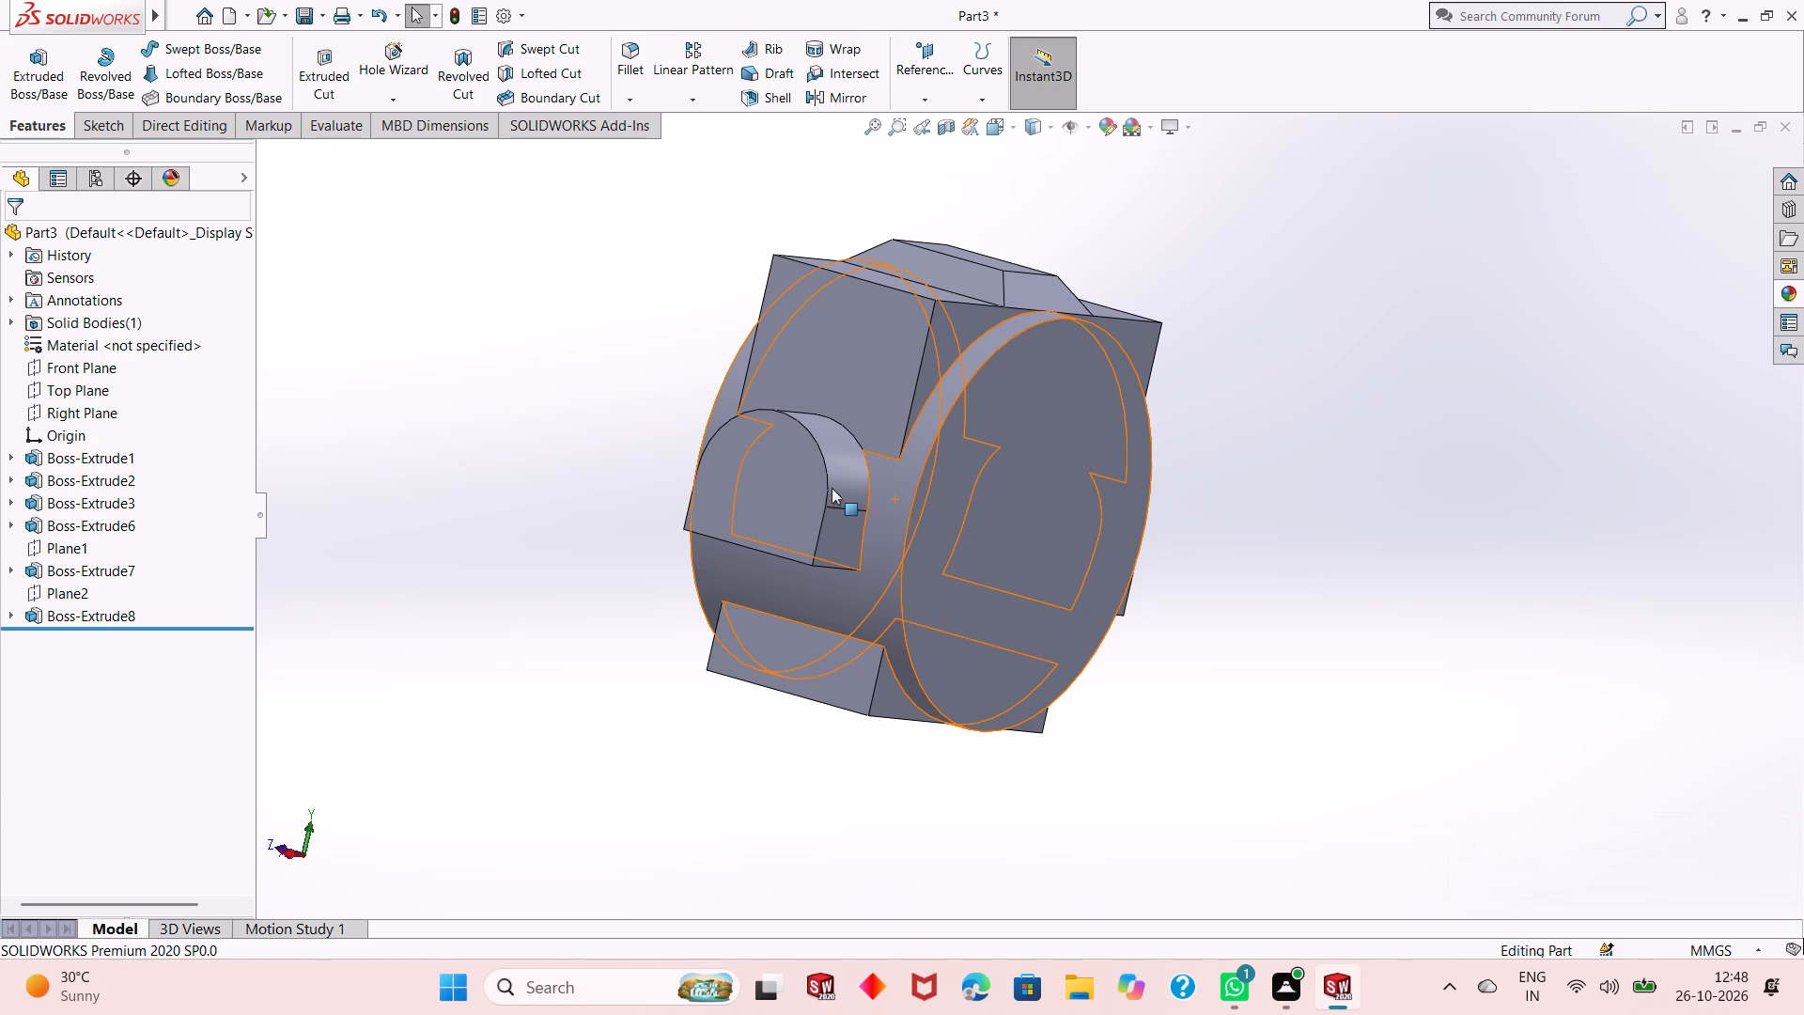
middle_drag(966, 546, 1034, 492)
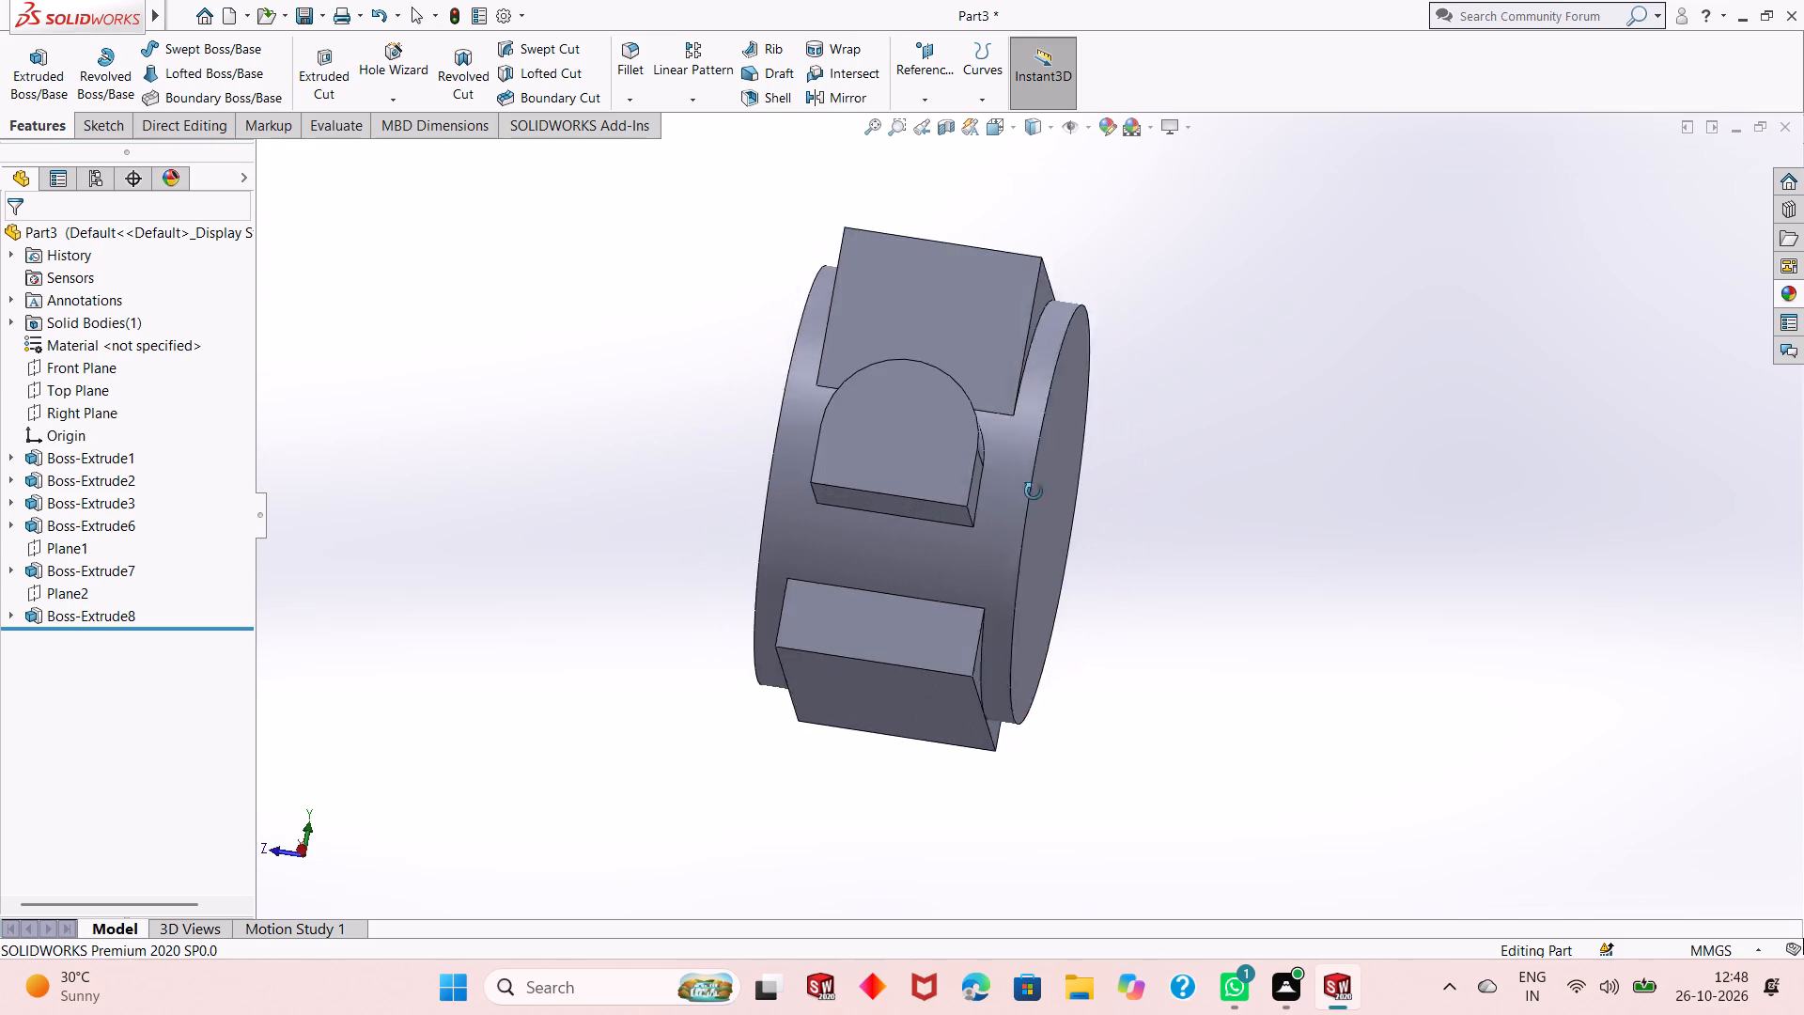
middle_drag(1034, 492, 826, 634)
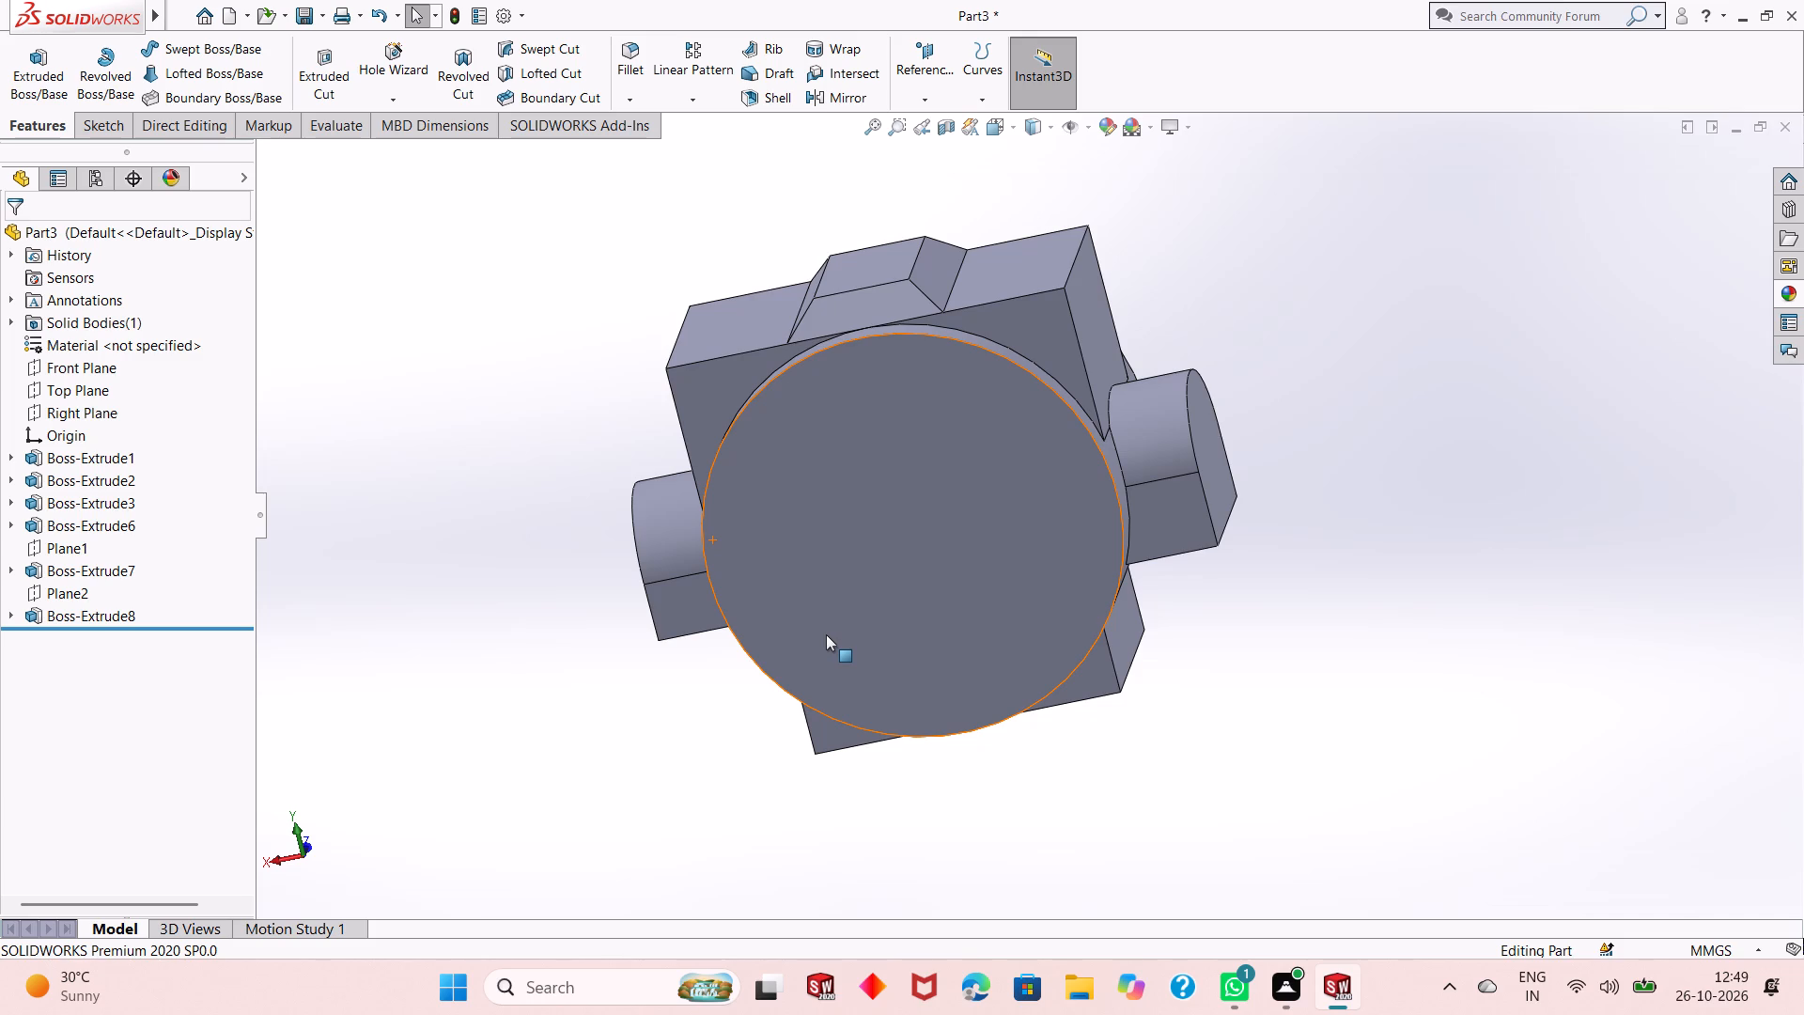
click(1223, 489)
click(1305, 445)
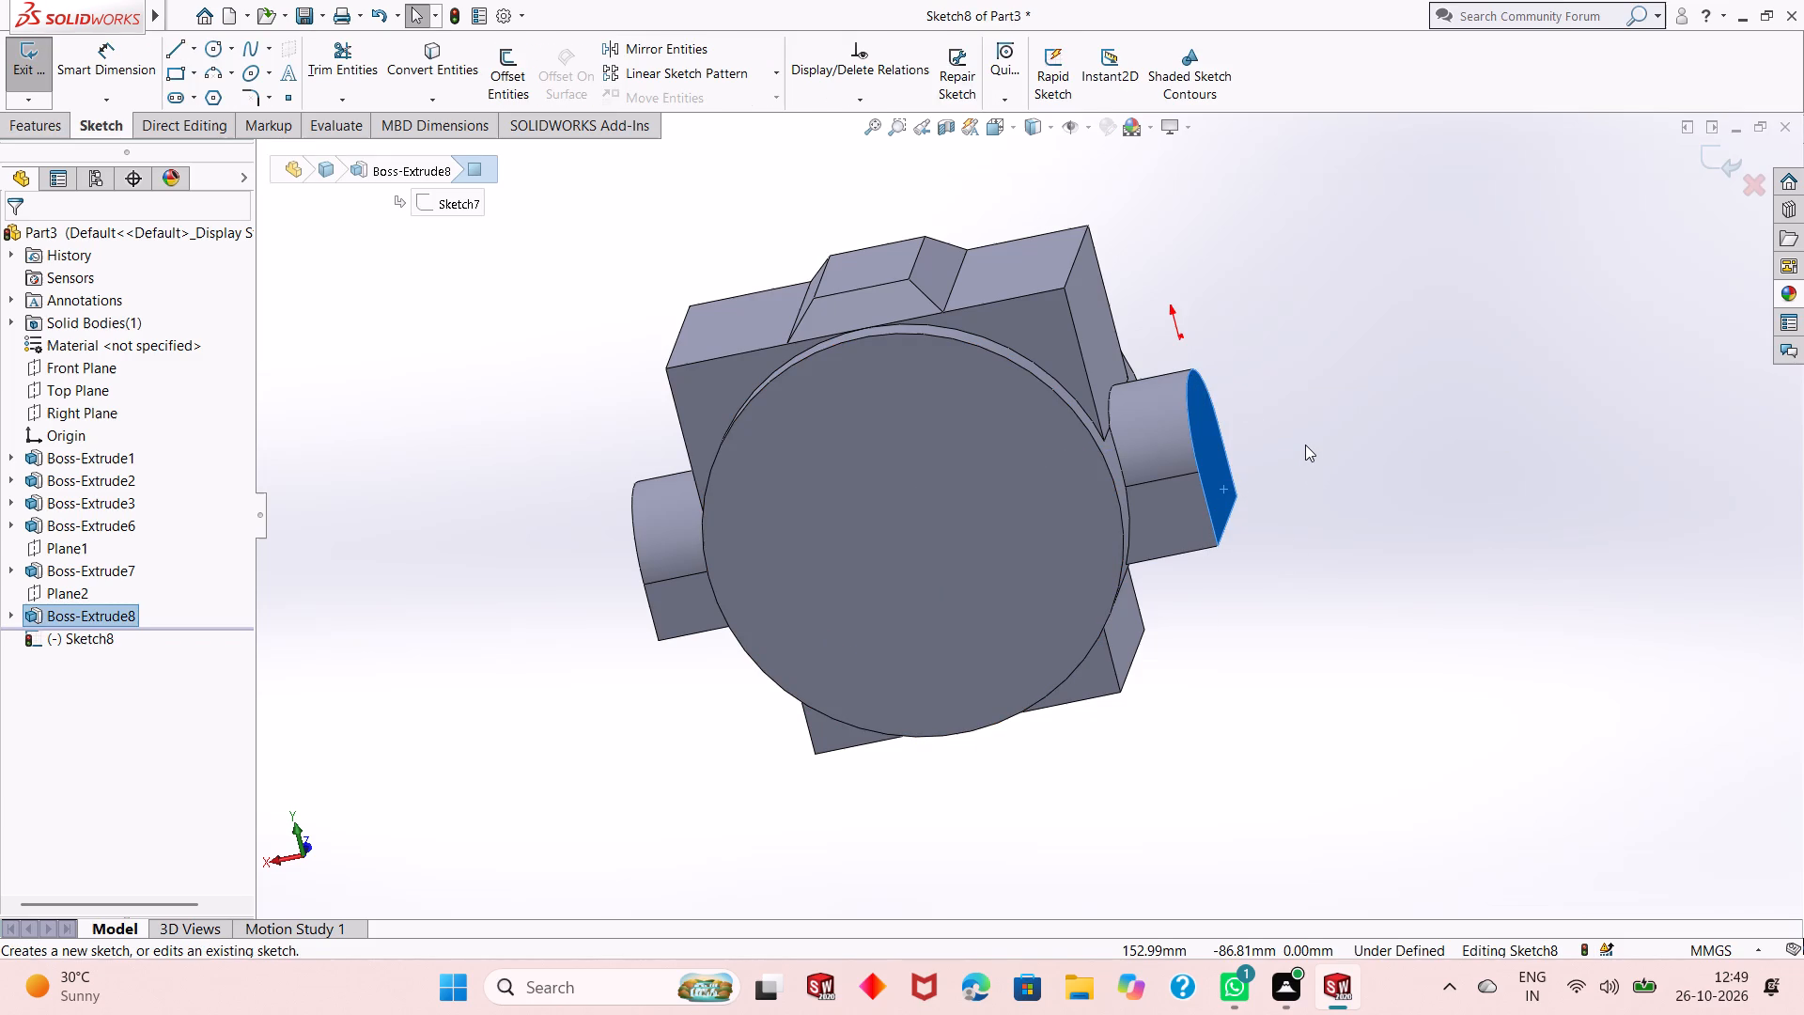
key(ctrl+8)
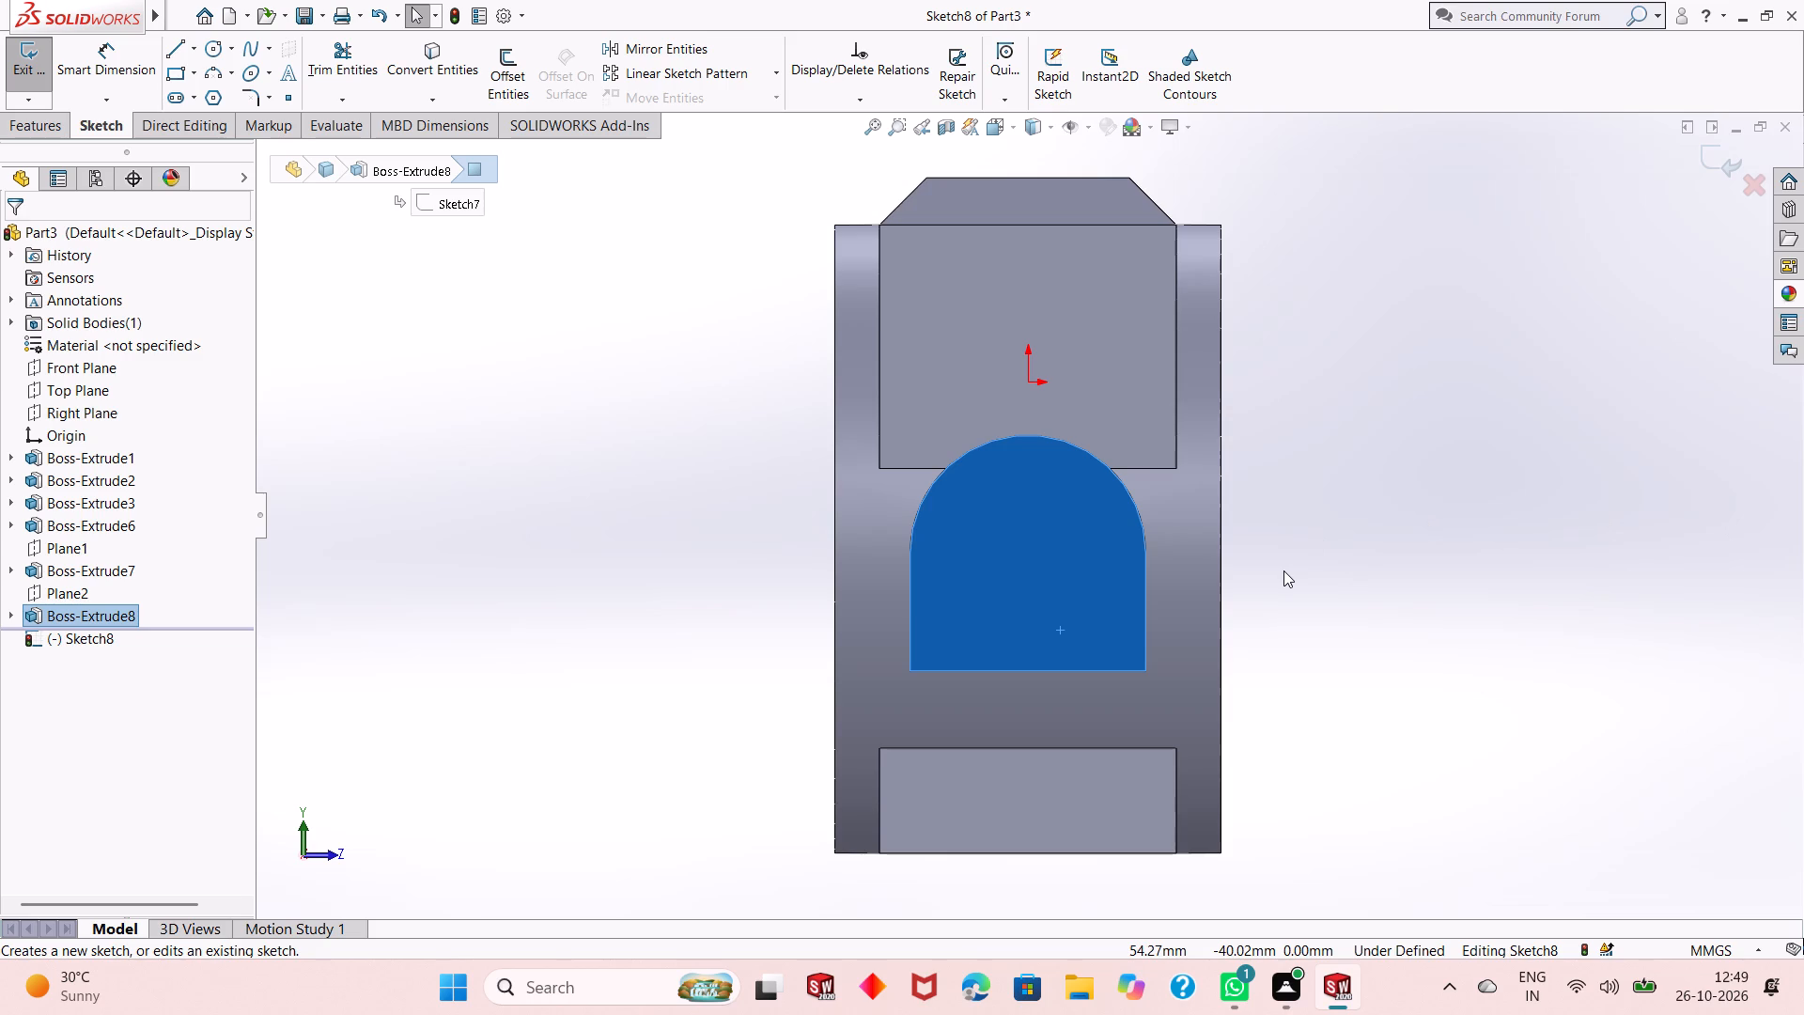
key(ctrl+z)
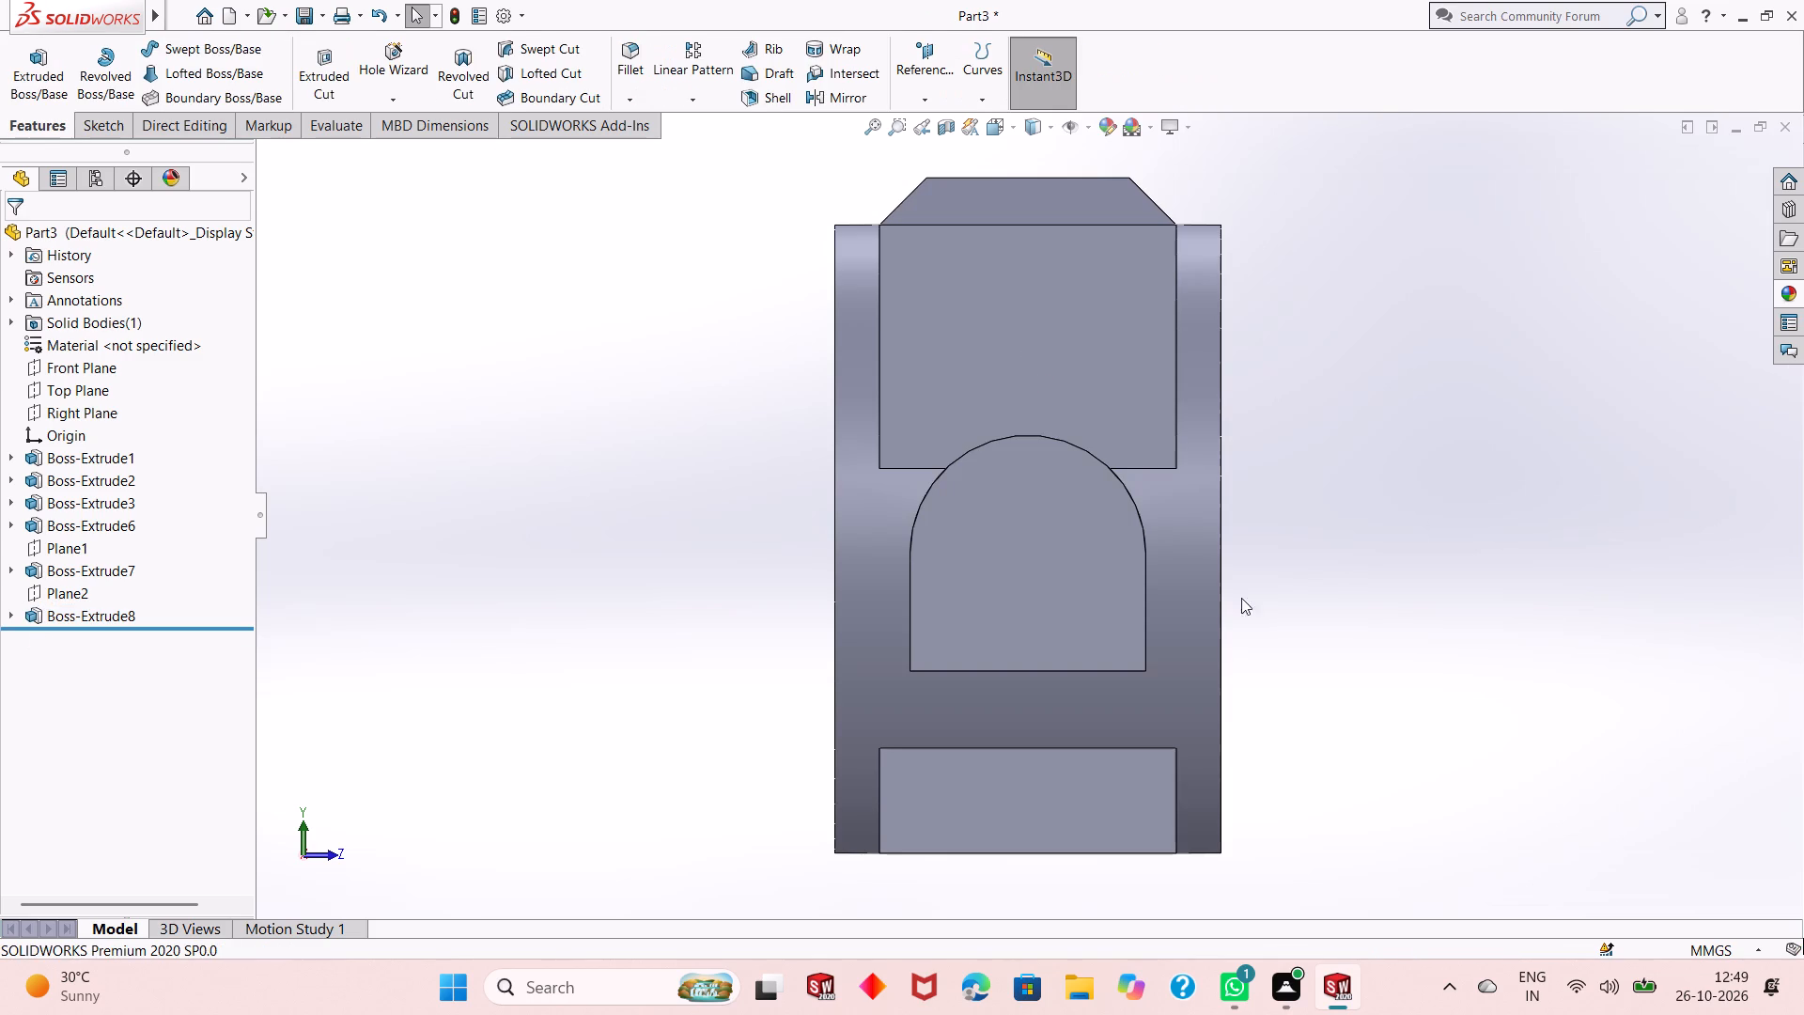
Start a sketch on the large cylinder's flat circular end face and draw a concentric circle about 94 mm in diameter.
scroll(1221, 614, up, 2)
middle_drag(1221, 614, 1358, 587)
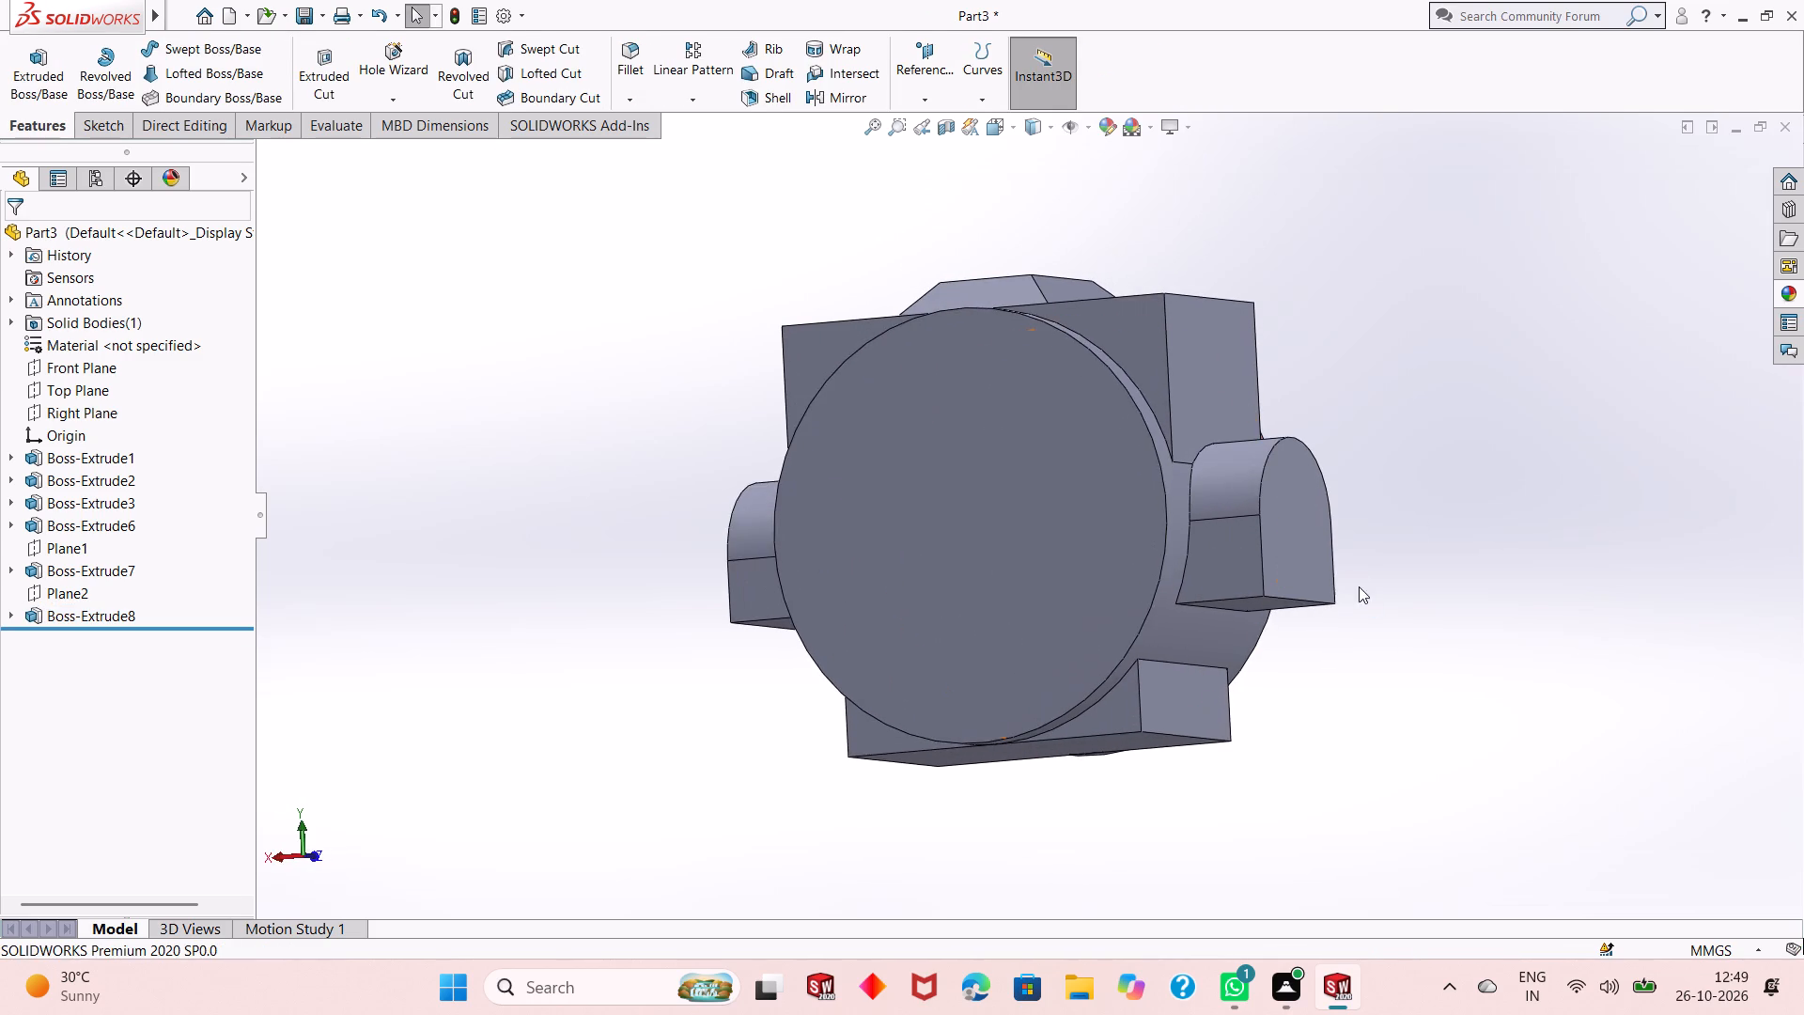
middle_drag(1064, 539, 1101, 601)
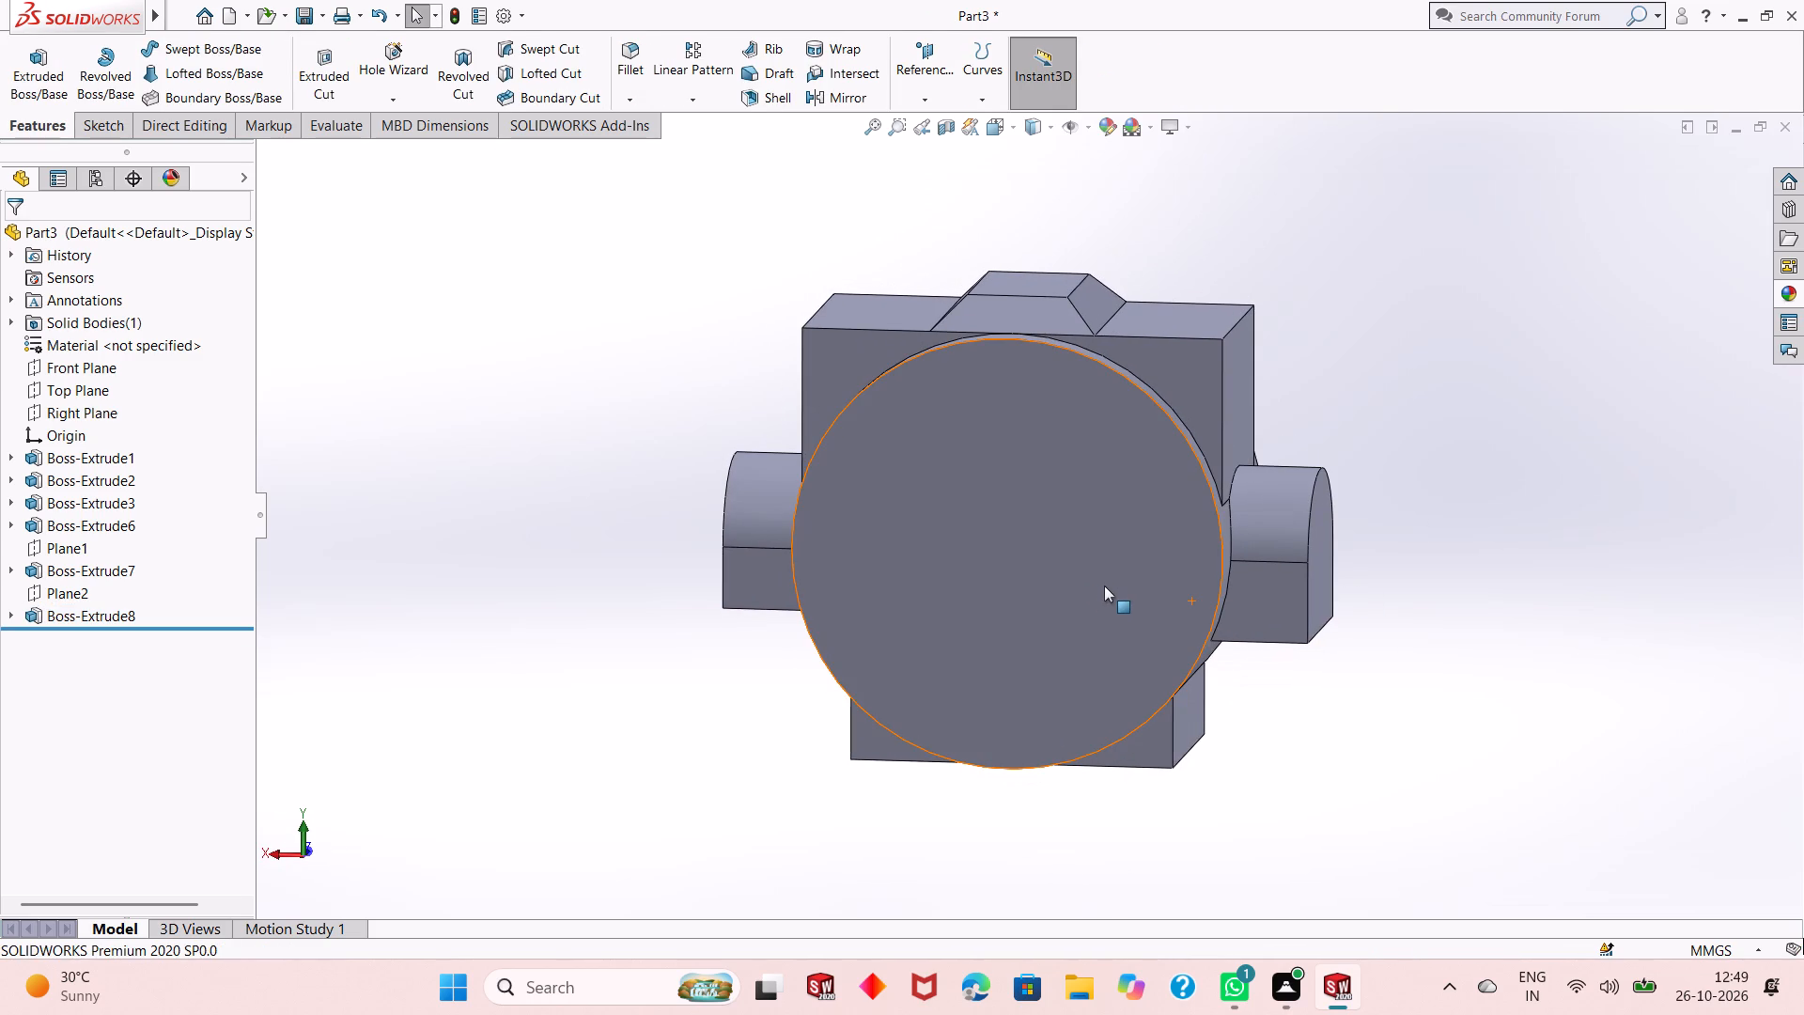
click(1095, 528)
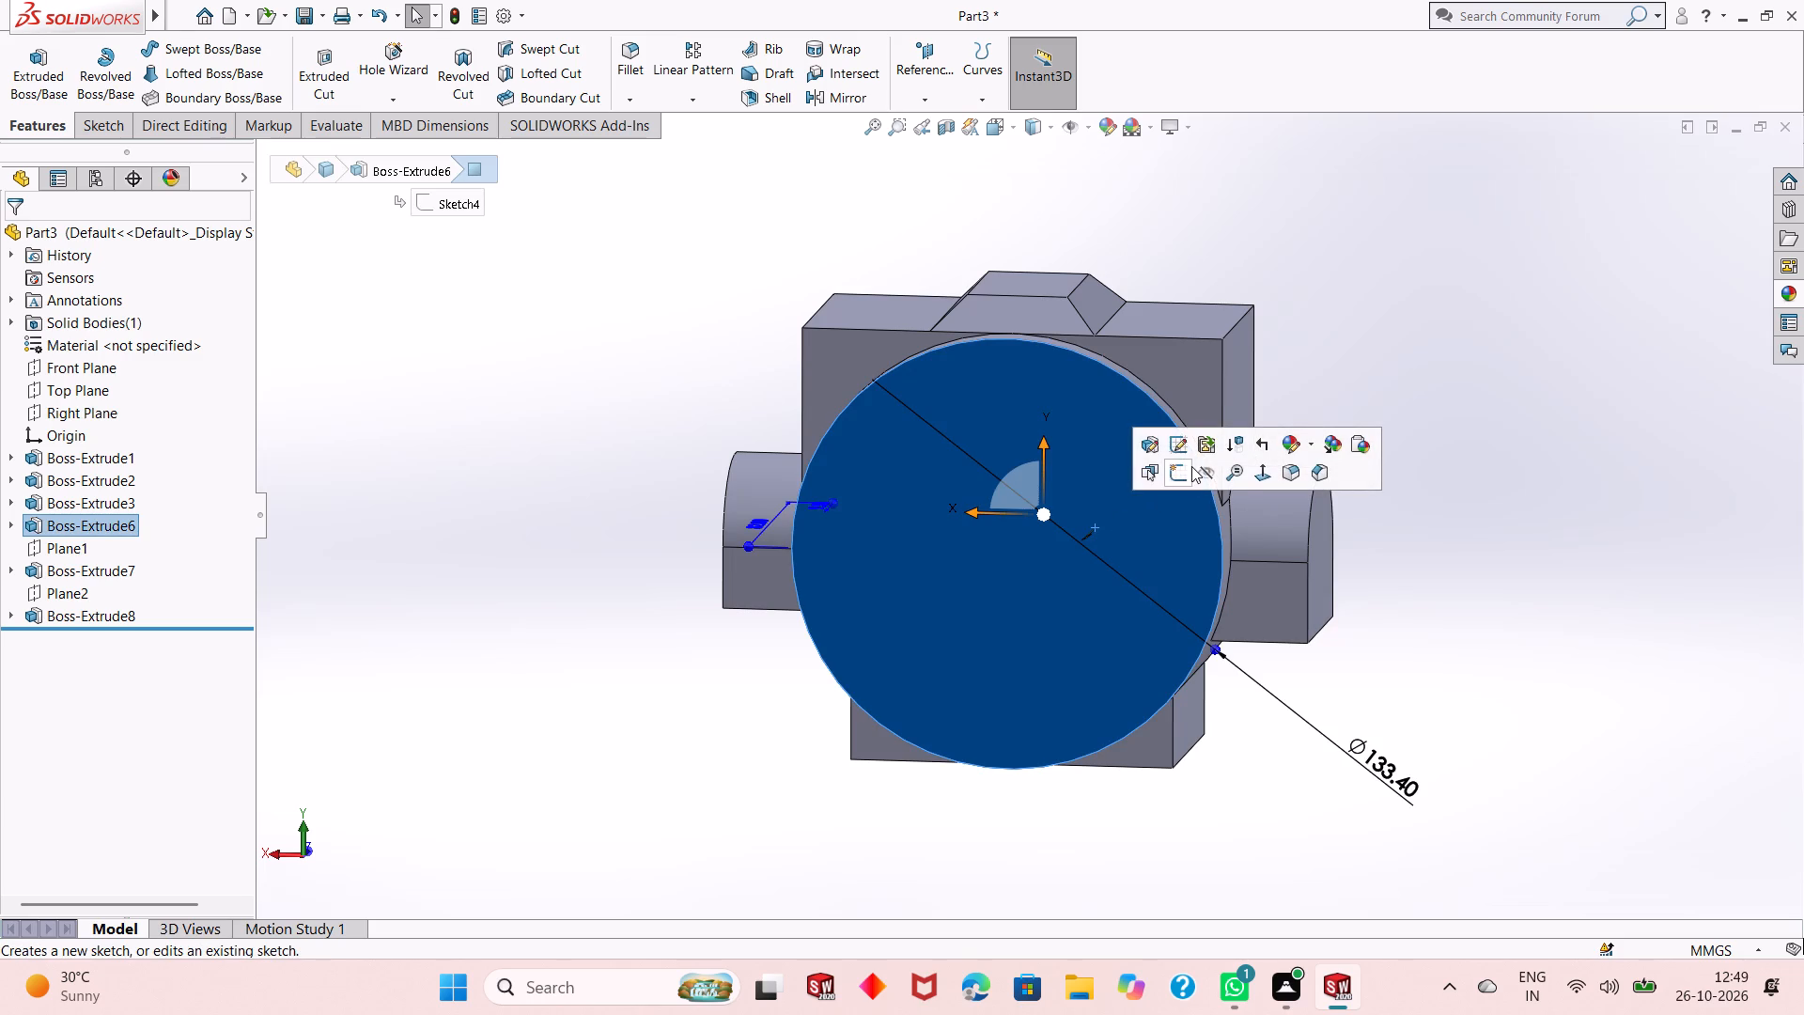
click(1187, 471)
key(ctrl+8)
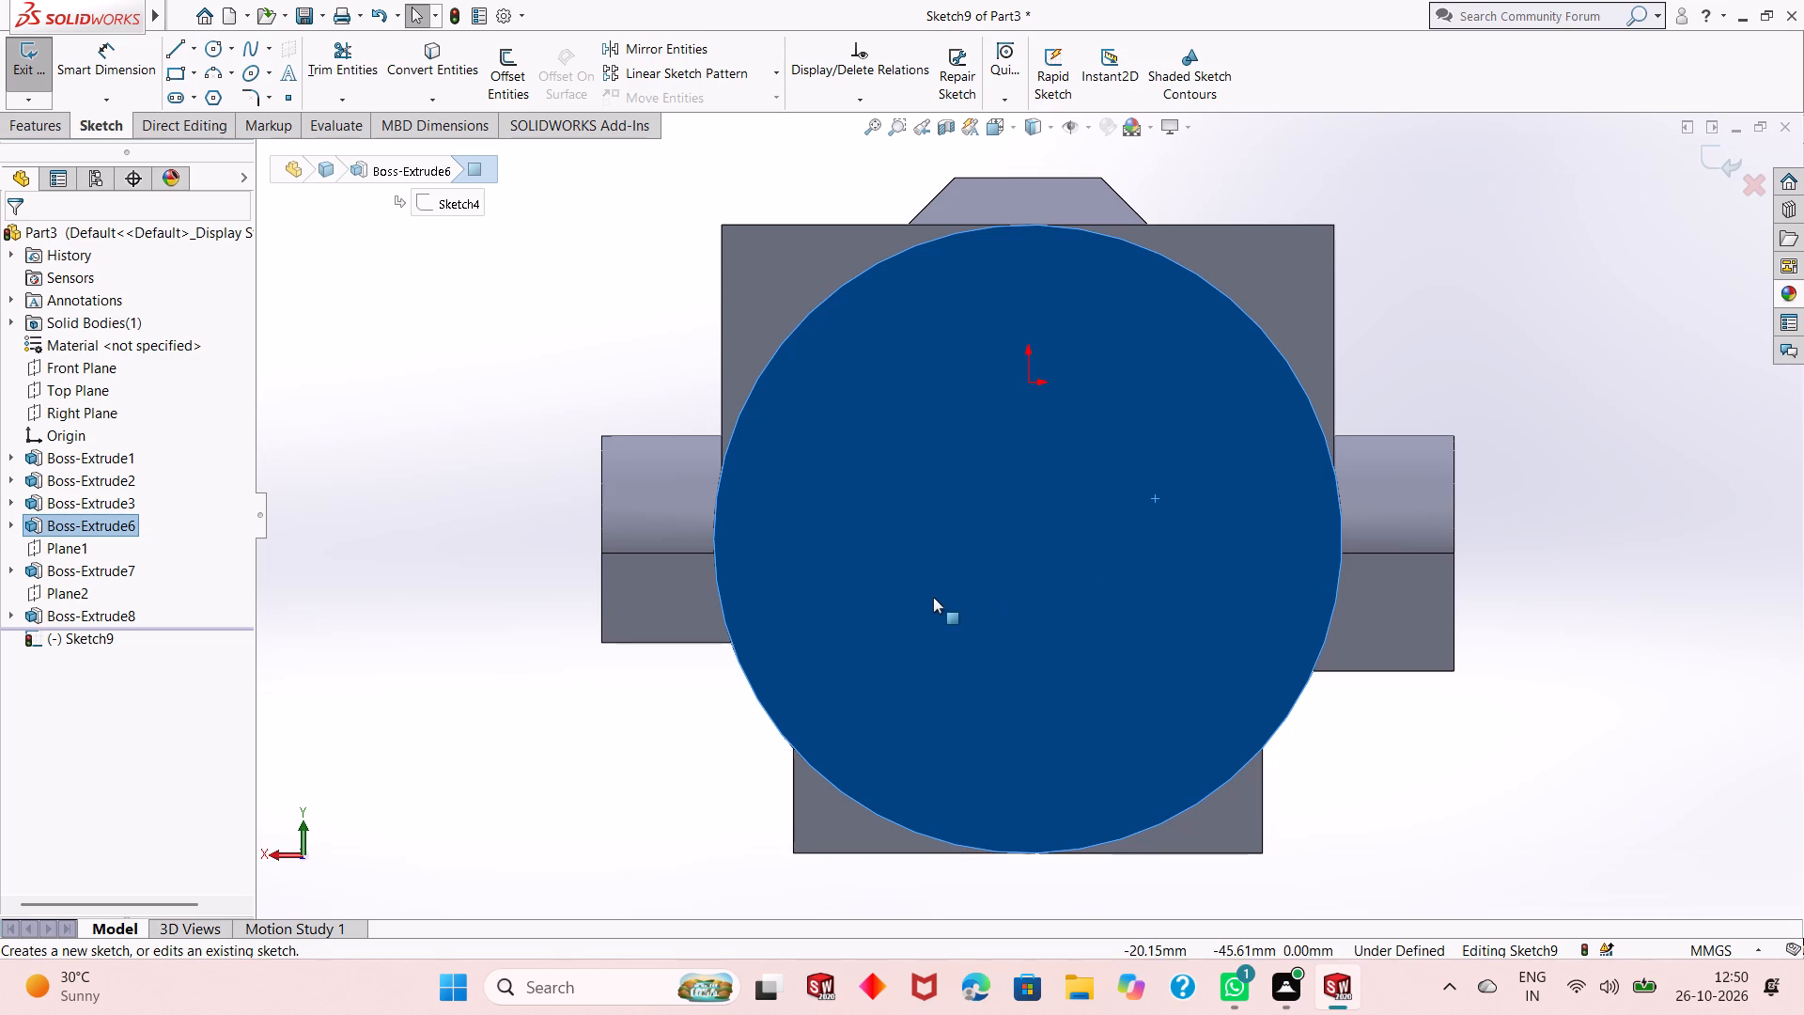
click(558, 351)
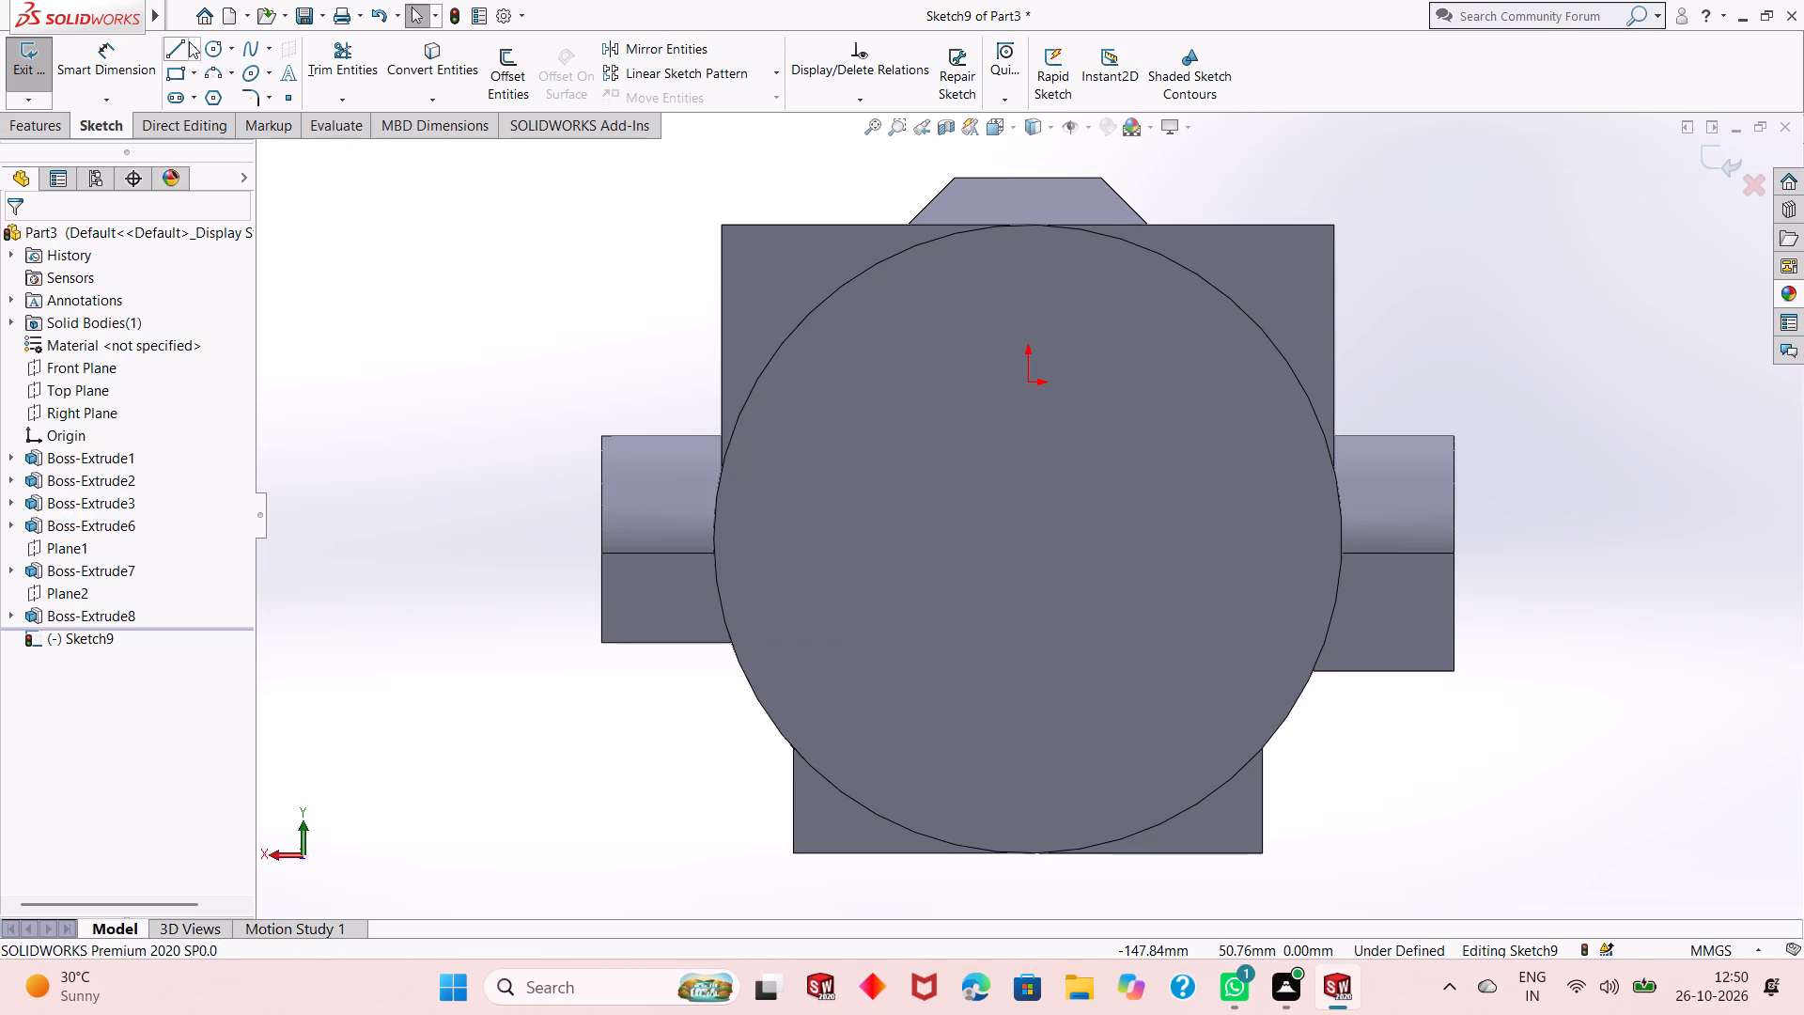
click(225, 55)
click(212, 77)
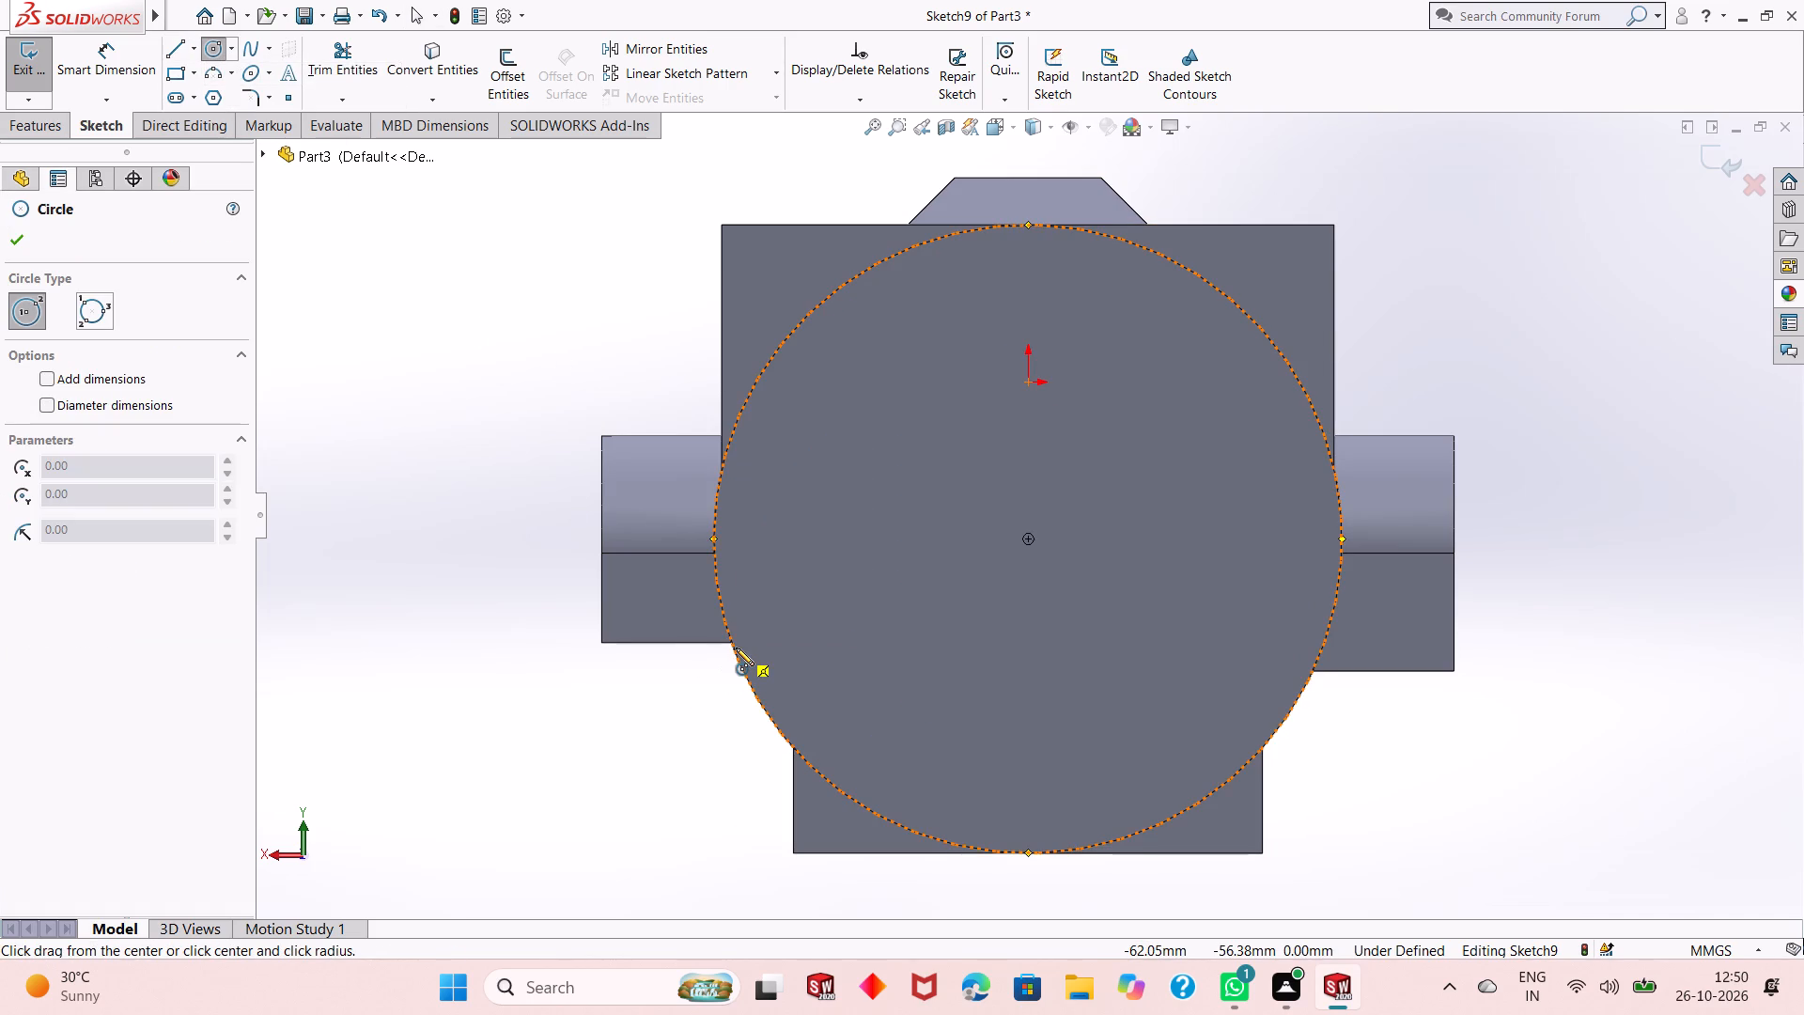
click(1028, 539)
click(1109, 334)
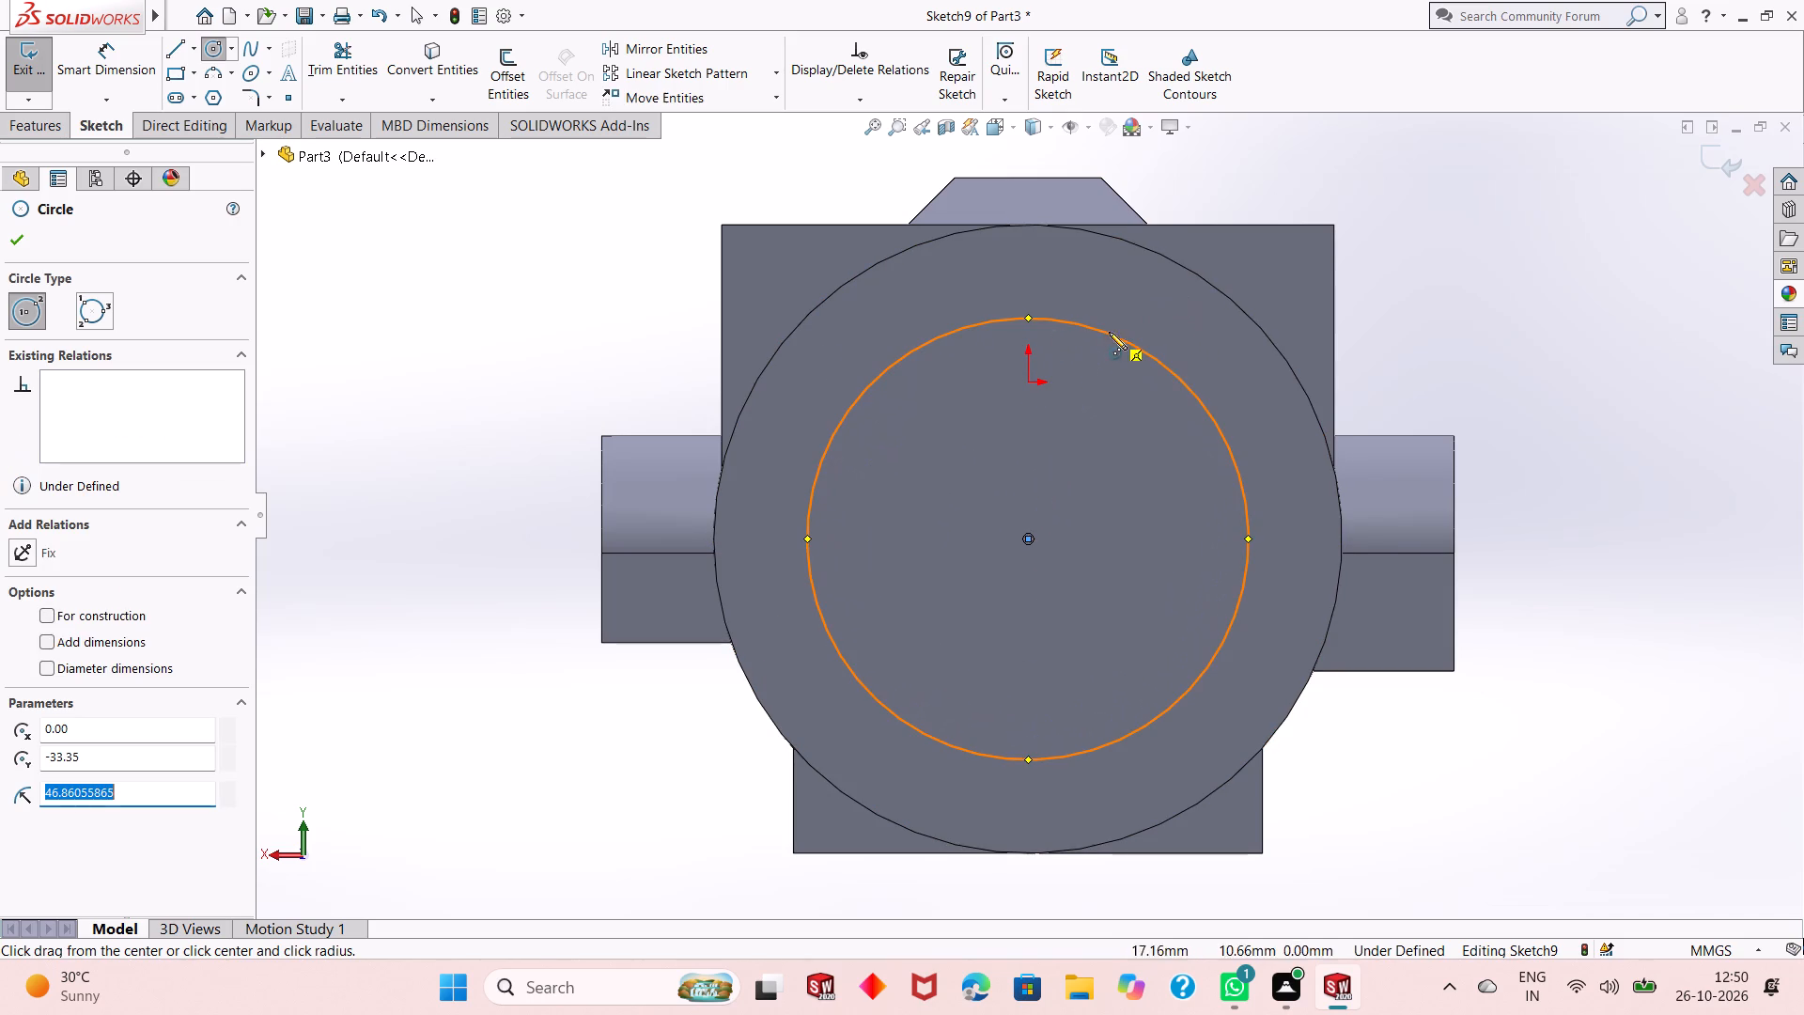
right_click(493, 346)
click(504, 350)
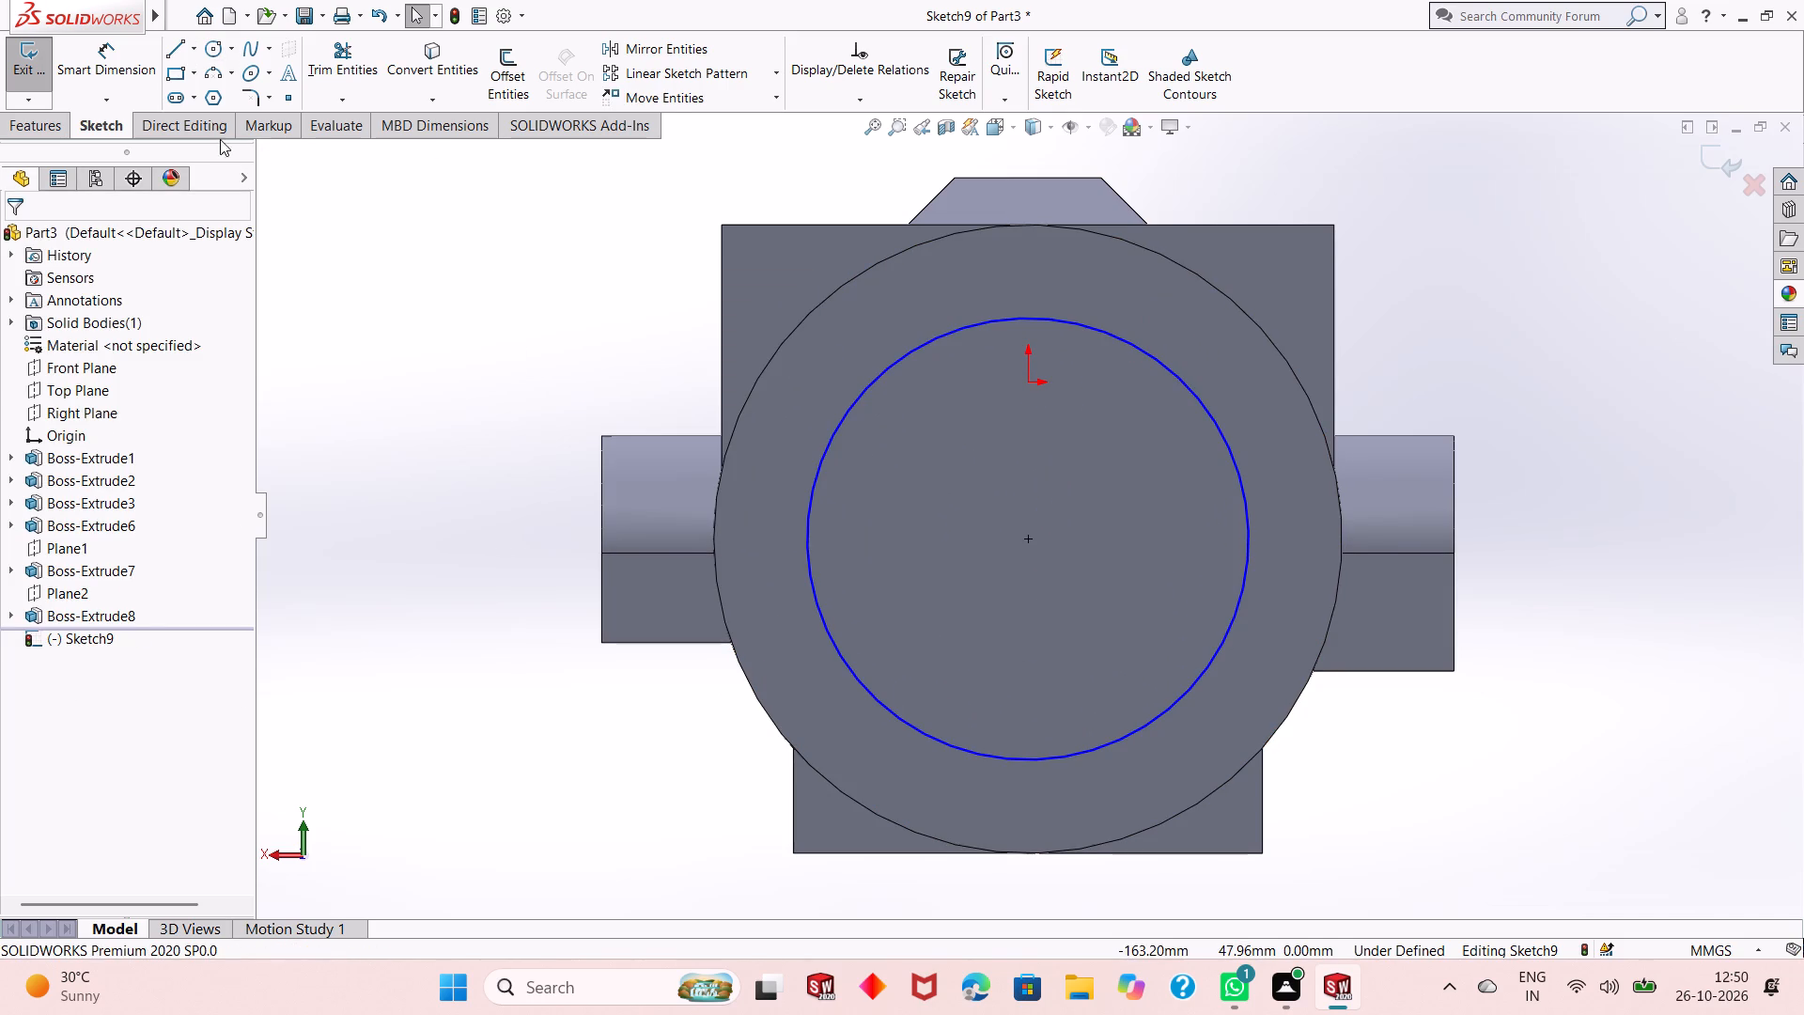
Dimension the sketched circle's diameter to 102 mm.
click(123, 75)
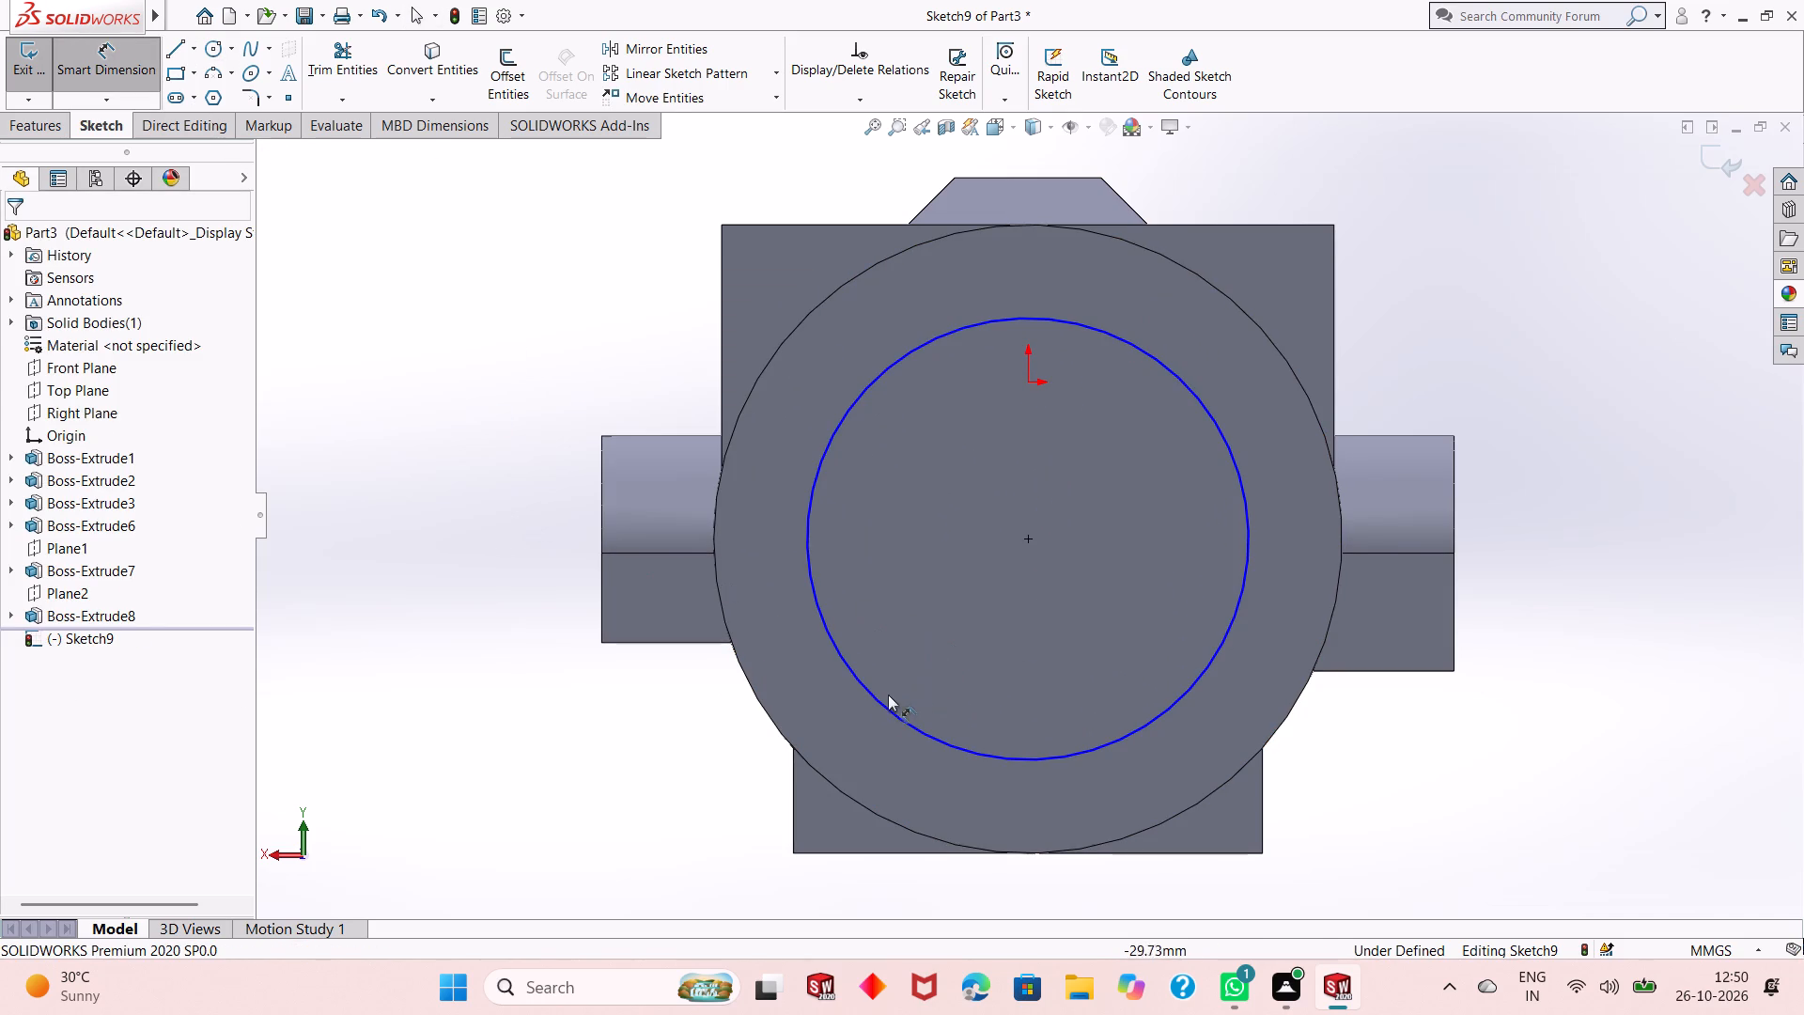
click(849, 678)
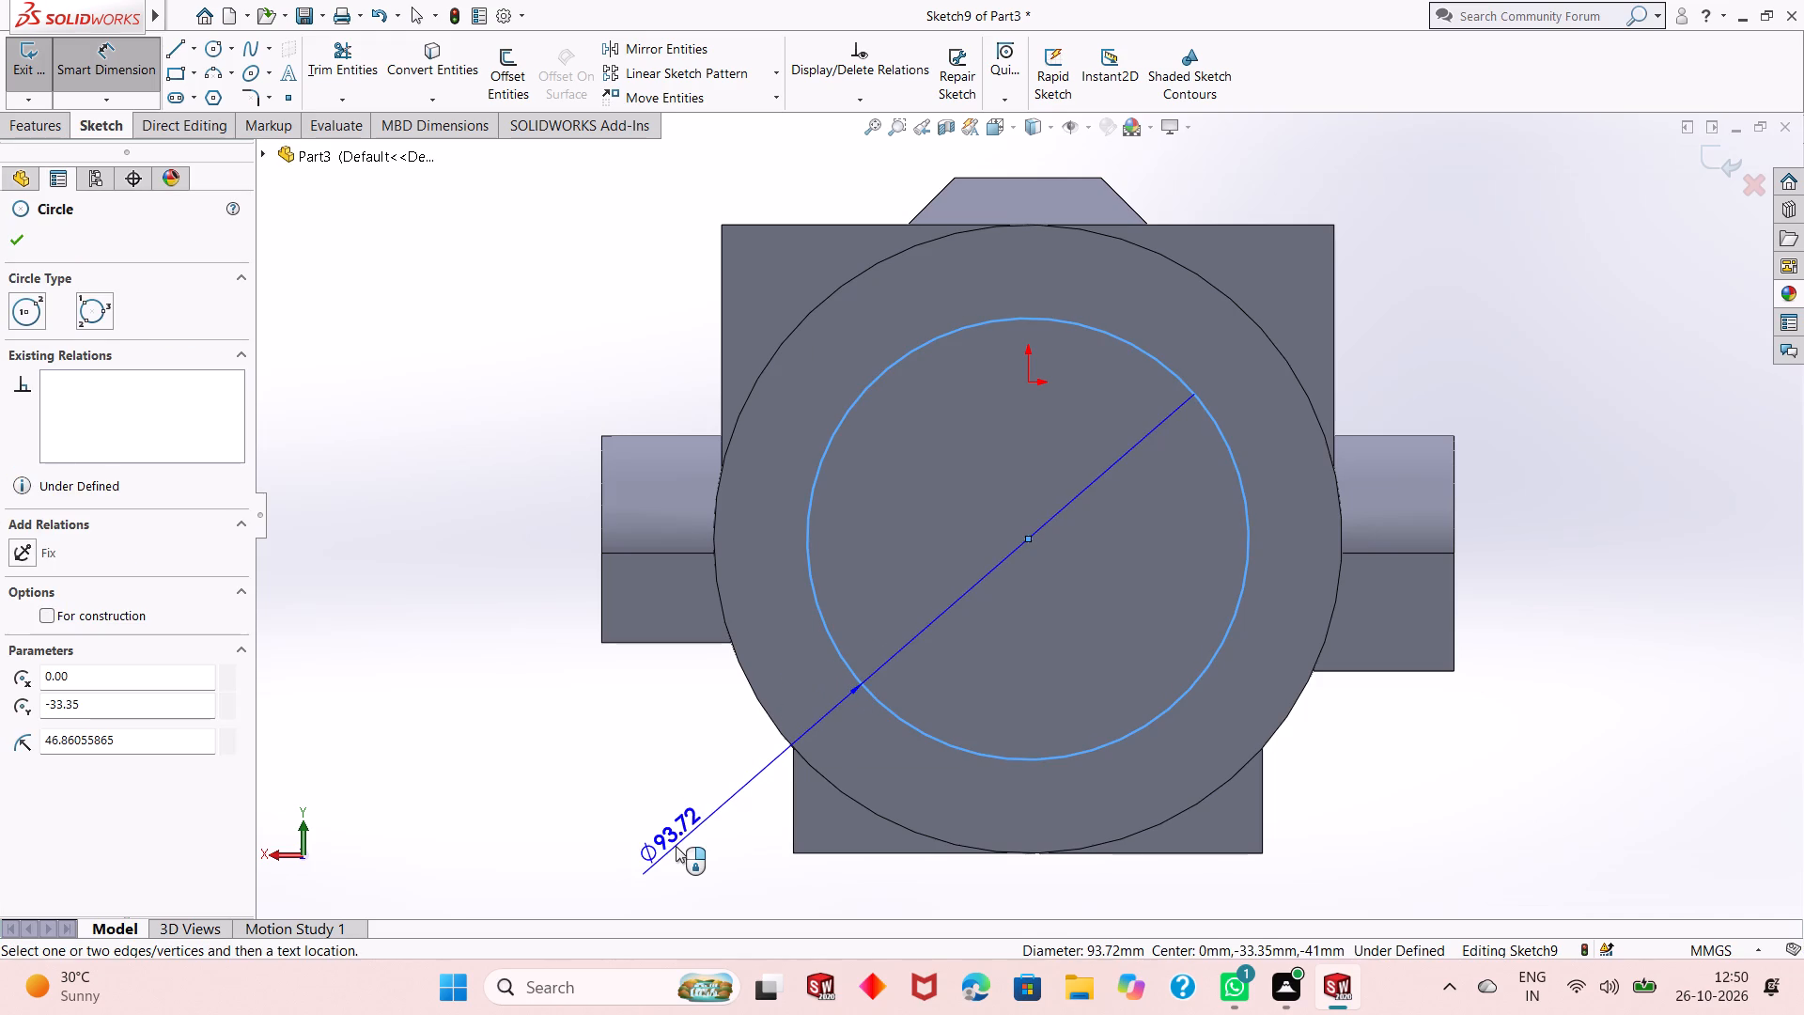
click(676, 846)
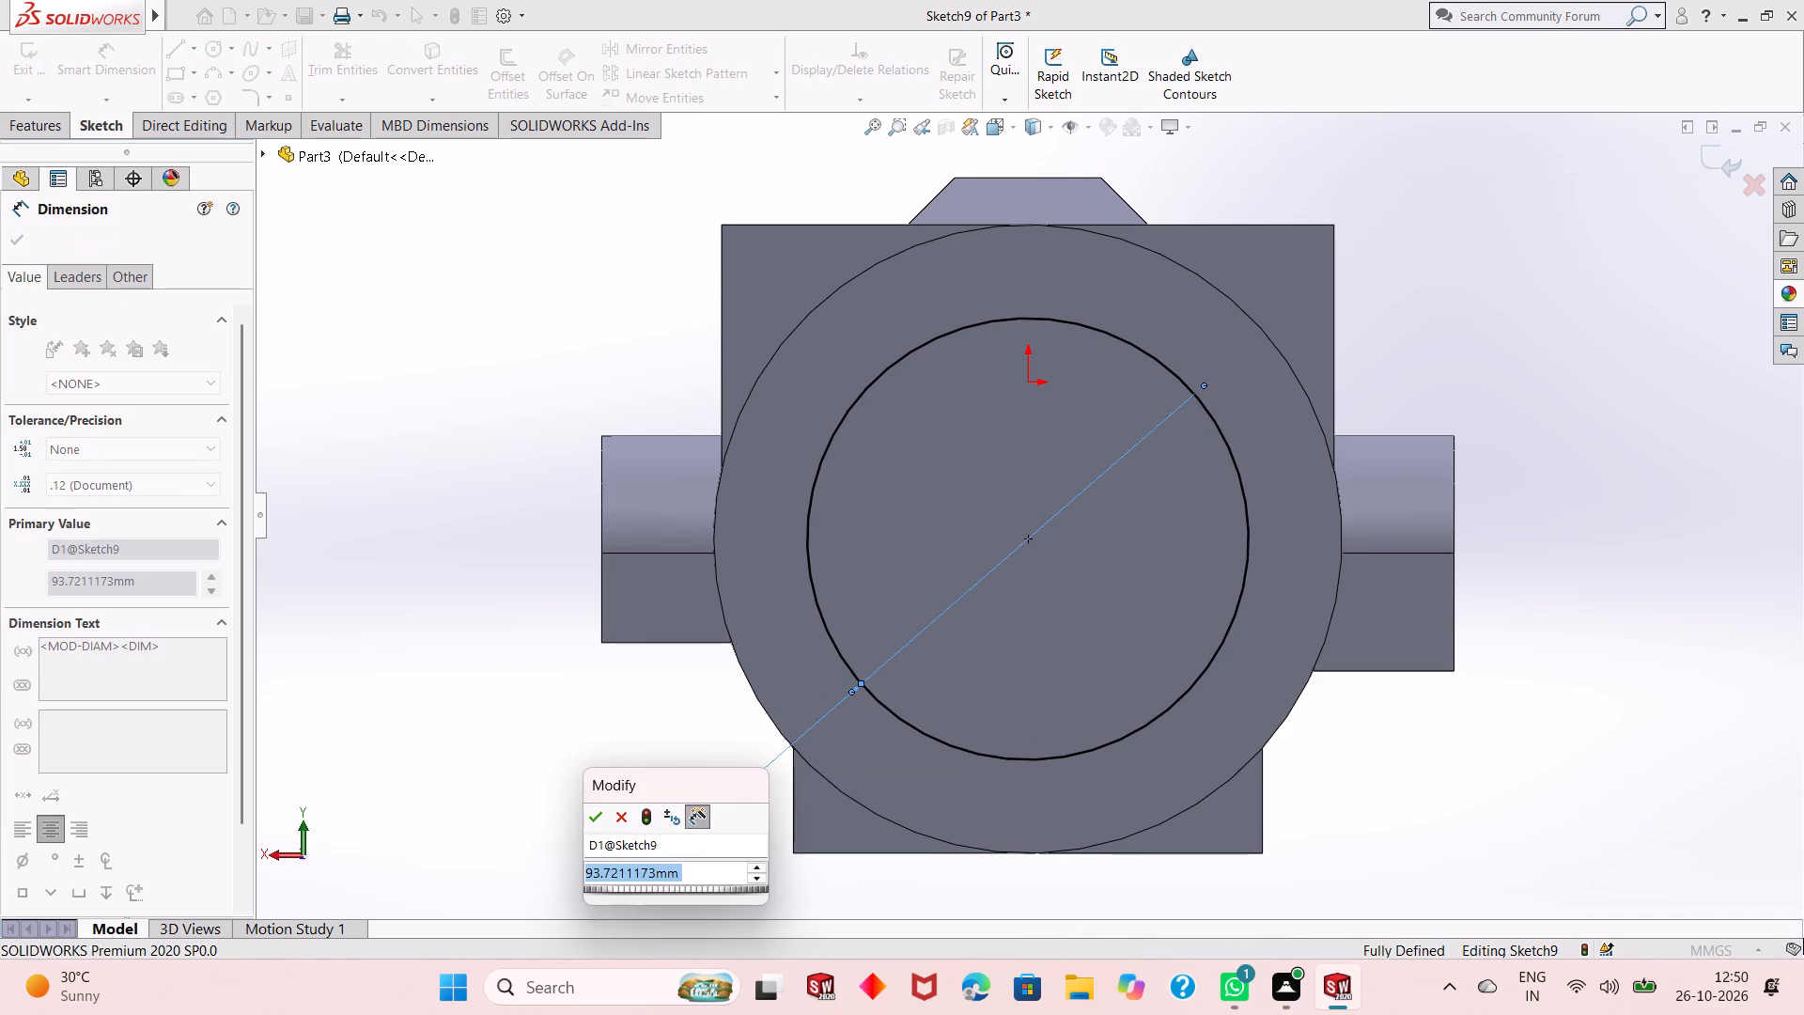
text(102)
key(Return)
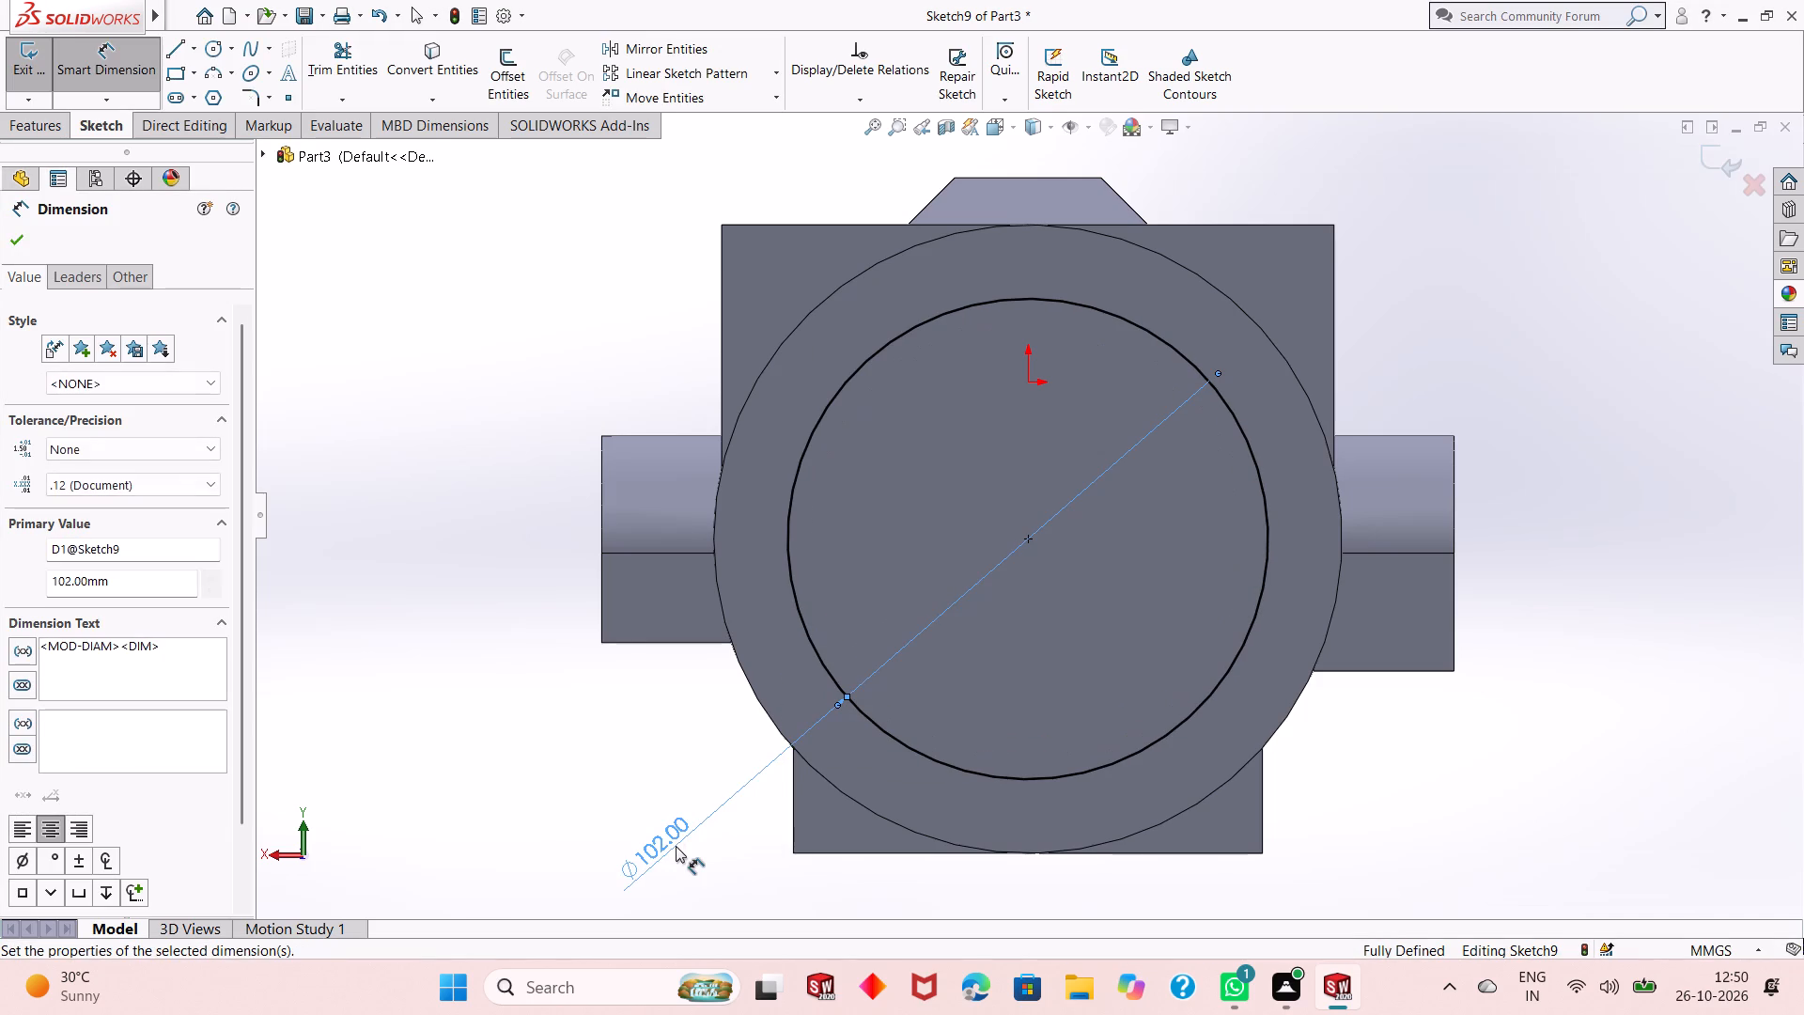
right_click(473, 303)
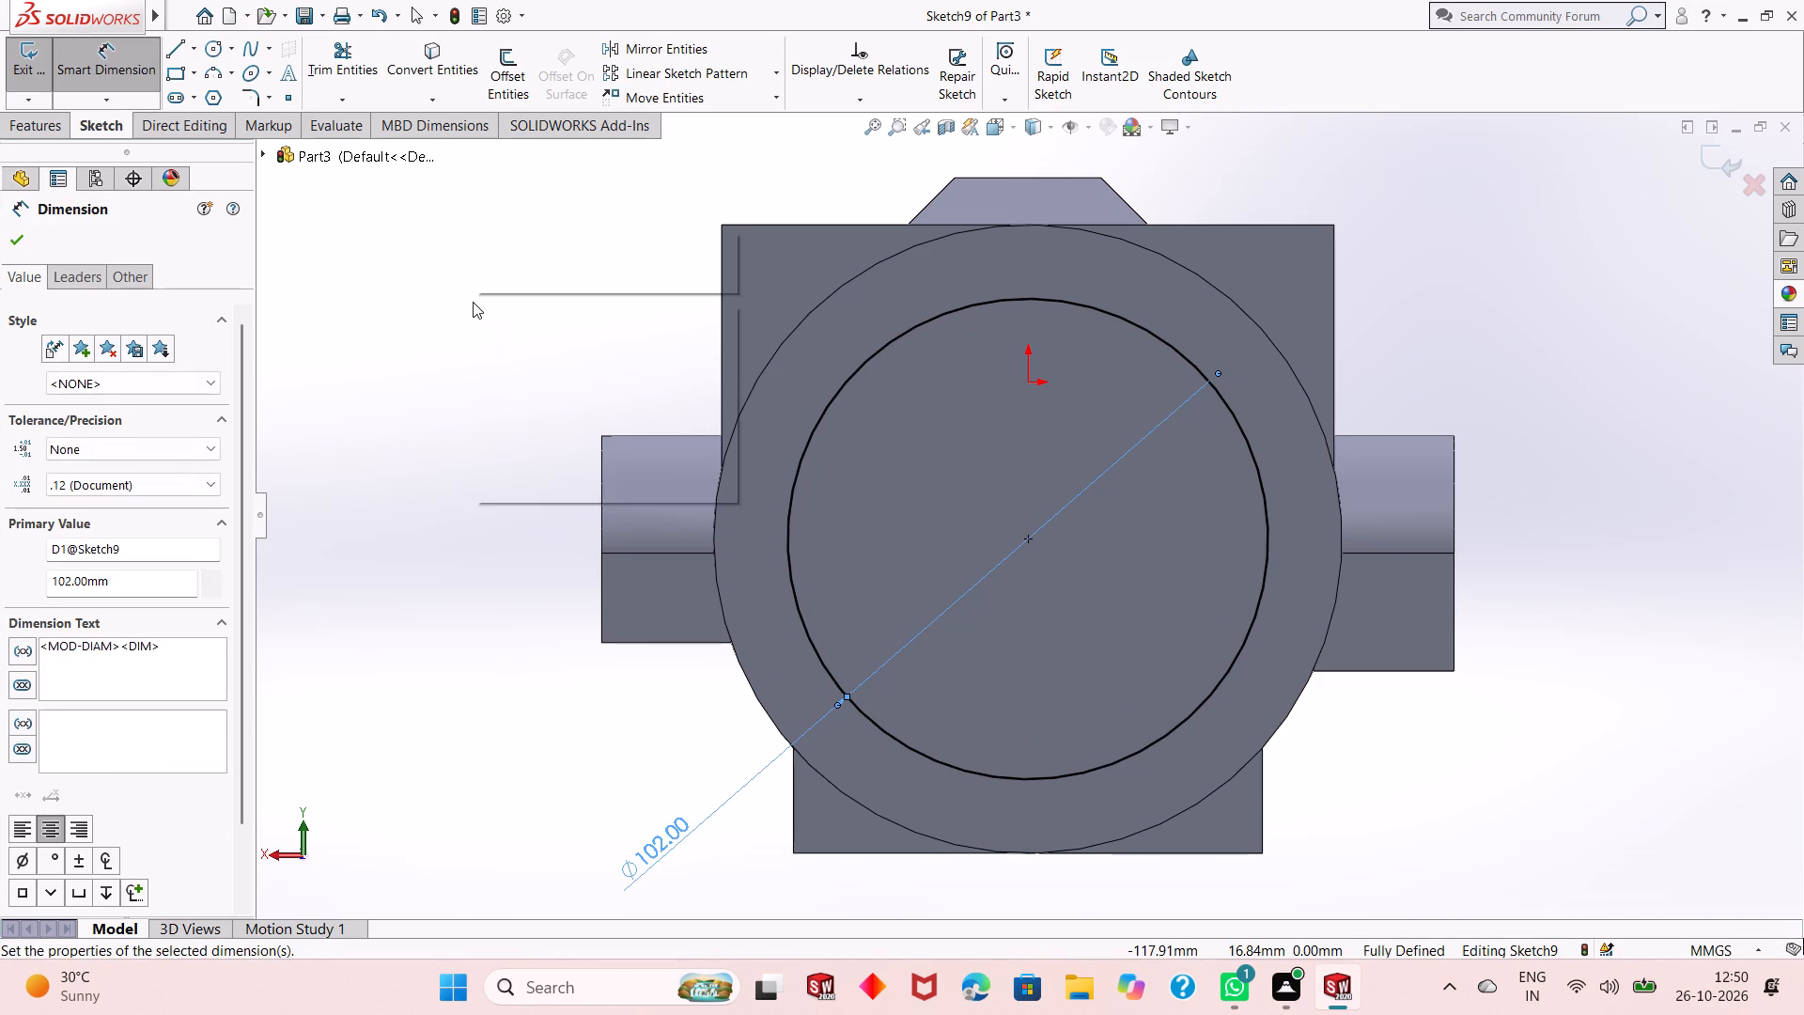
click(516, 364)
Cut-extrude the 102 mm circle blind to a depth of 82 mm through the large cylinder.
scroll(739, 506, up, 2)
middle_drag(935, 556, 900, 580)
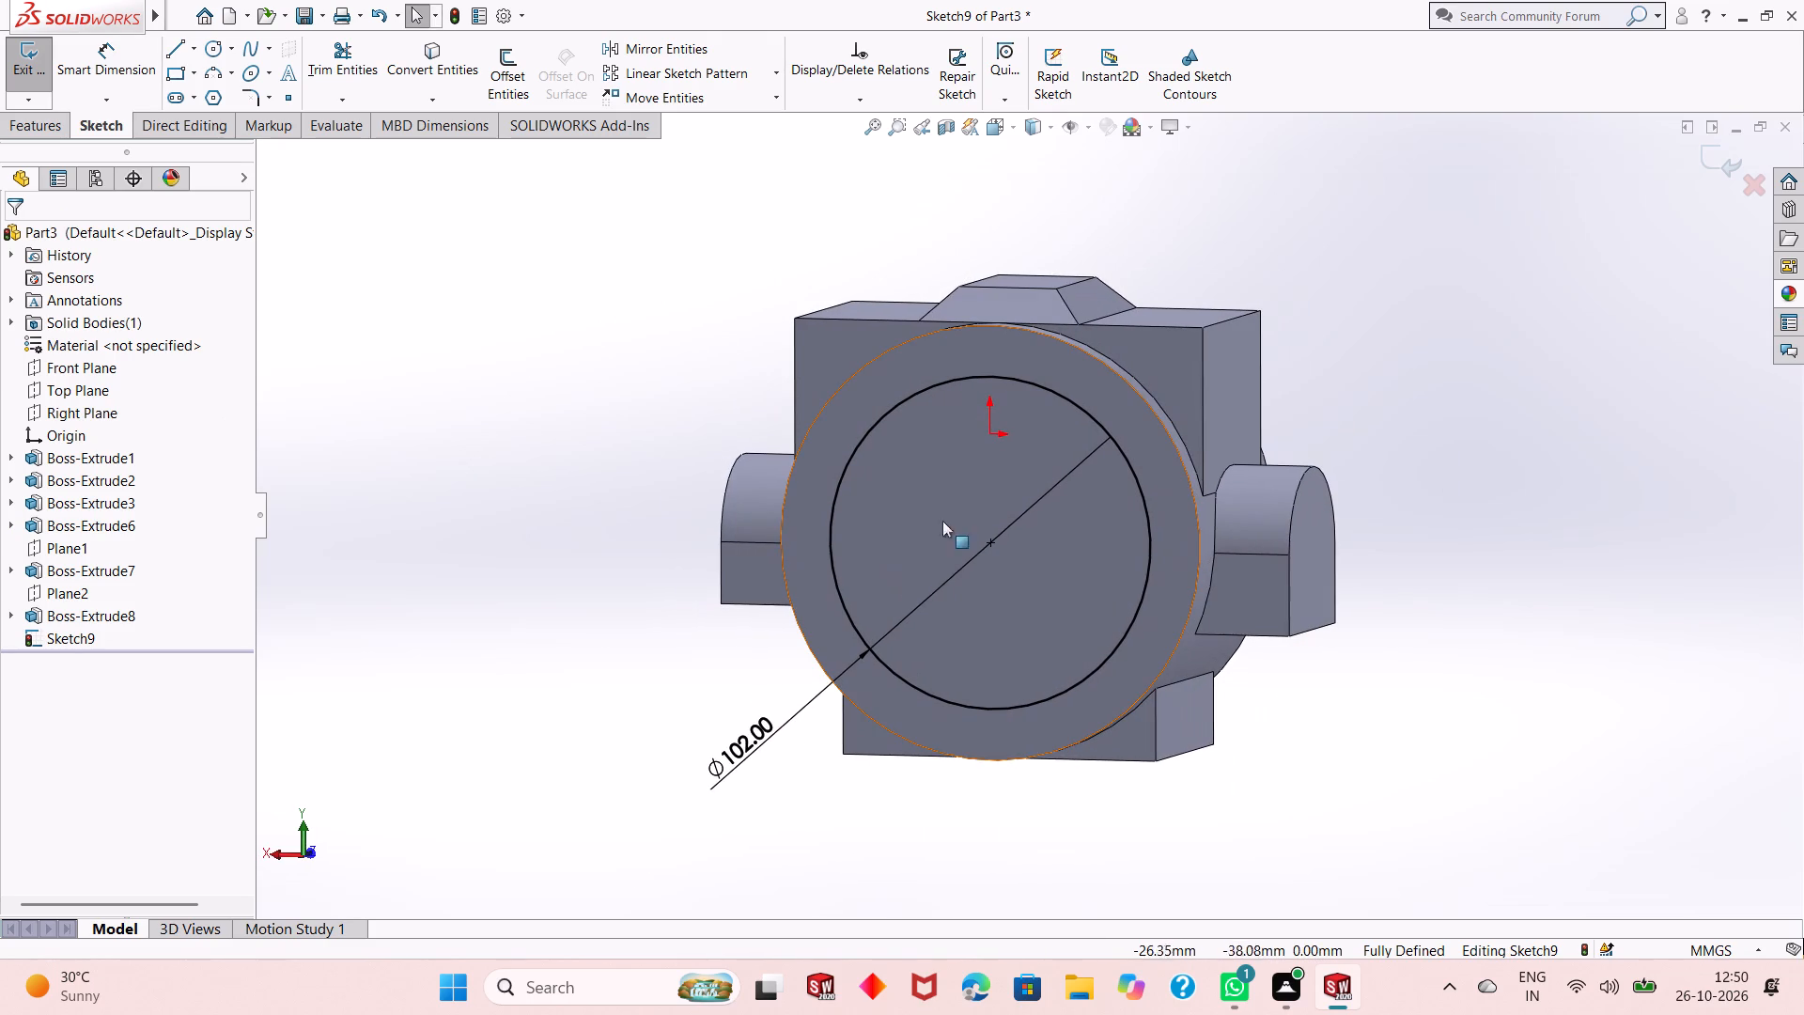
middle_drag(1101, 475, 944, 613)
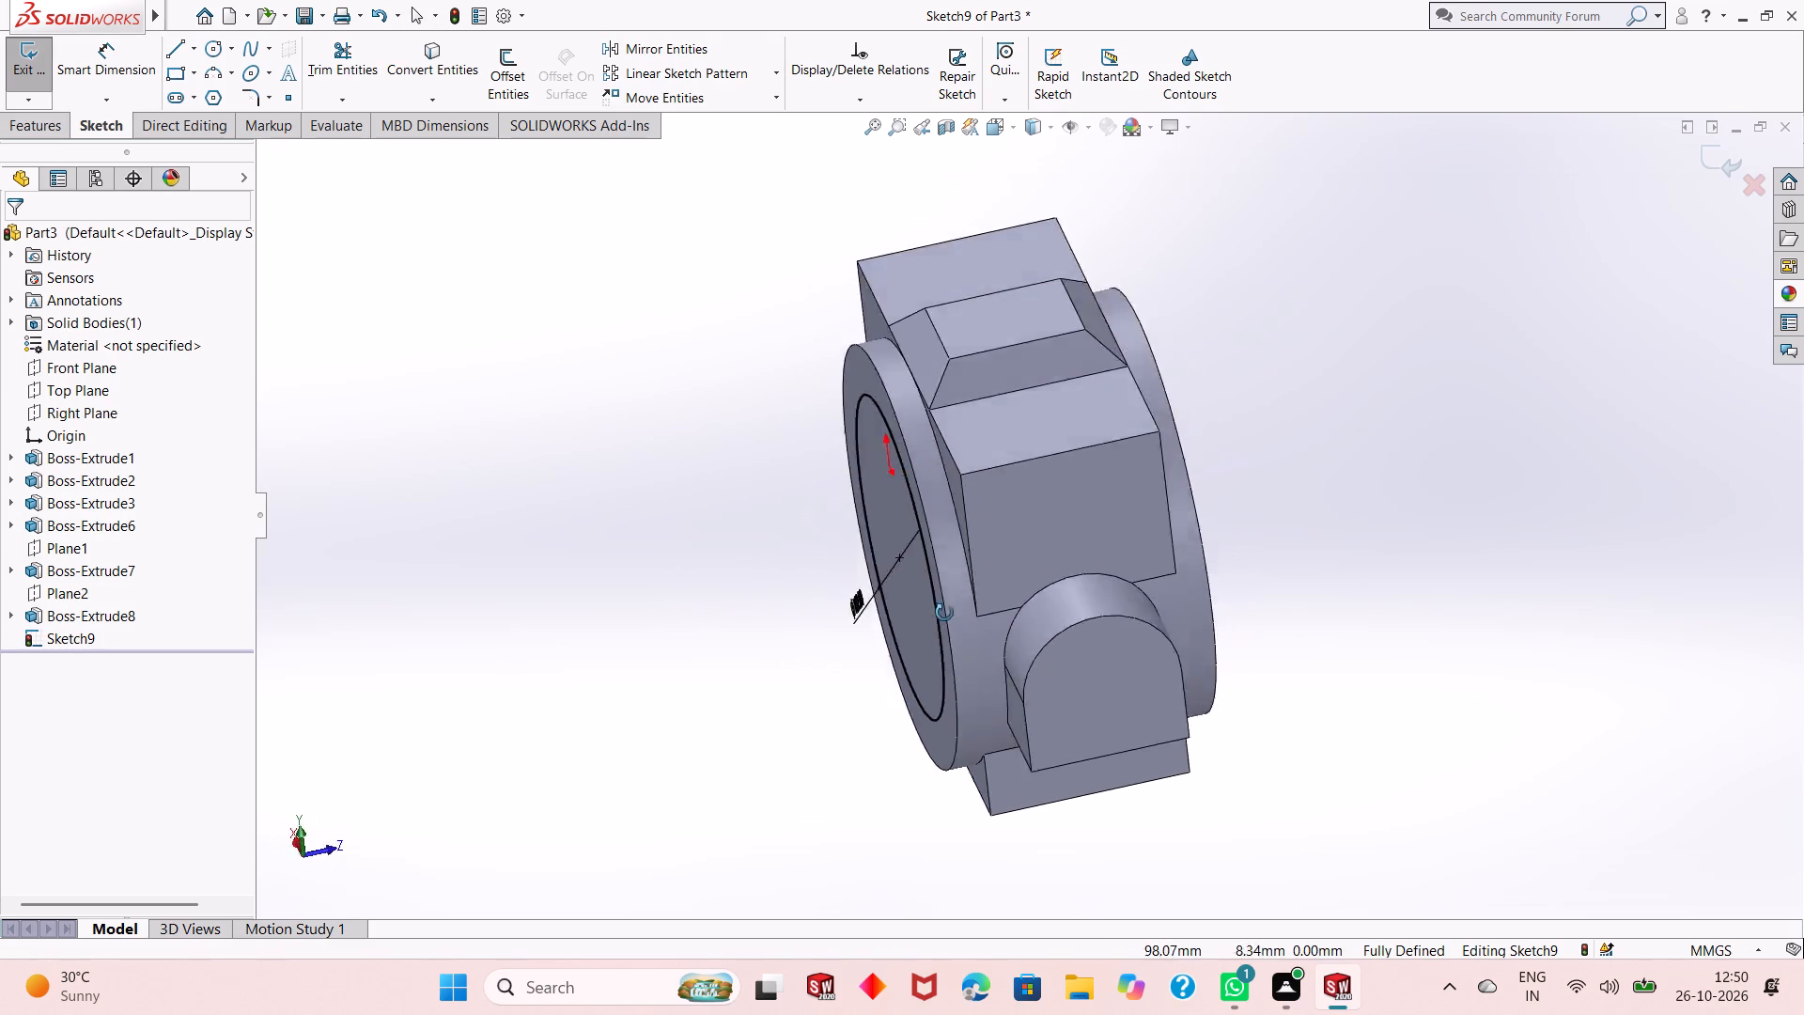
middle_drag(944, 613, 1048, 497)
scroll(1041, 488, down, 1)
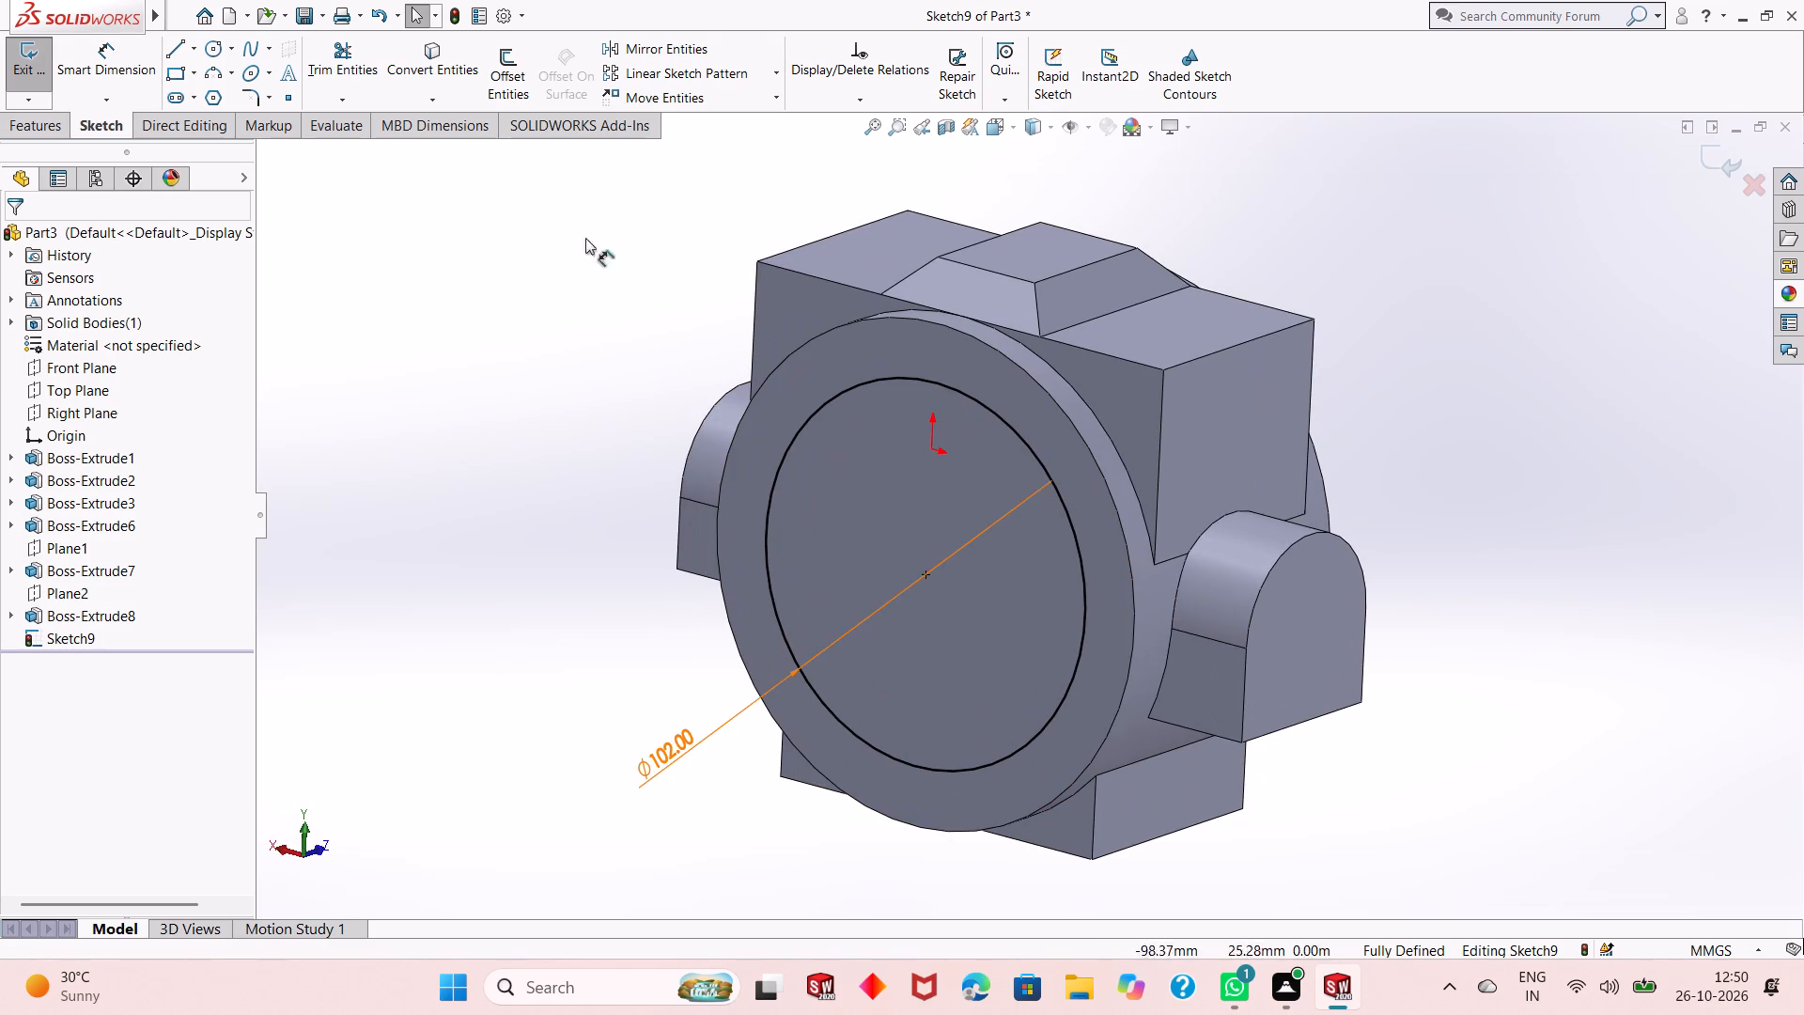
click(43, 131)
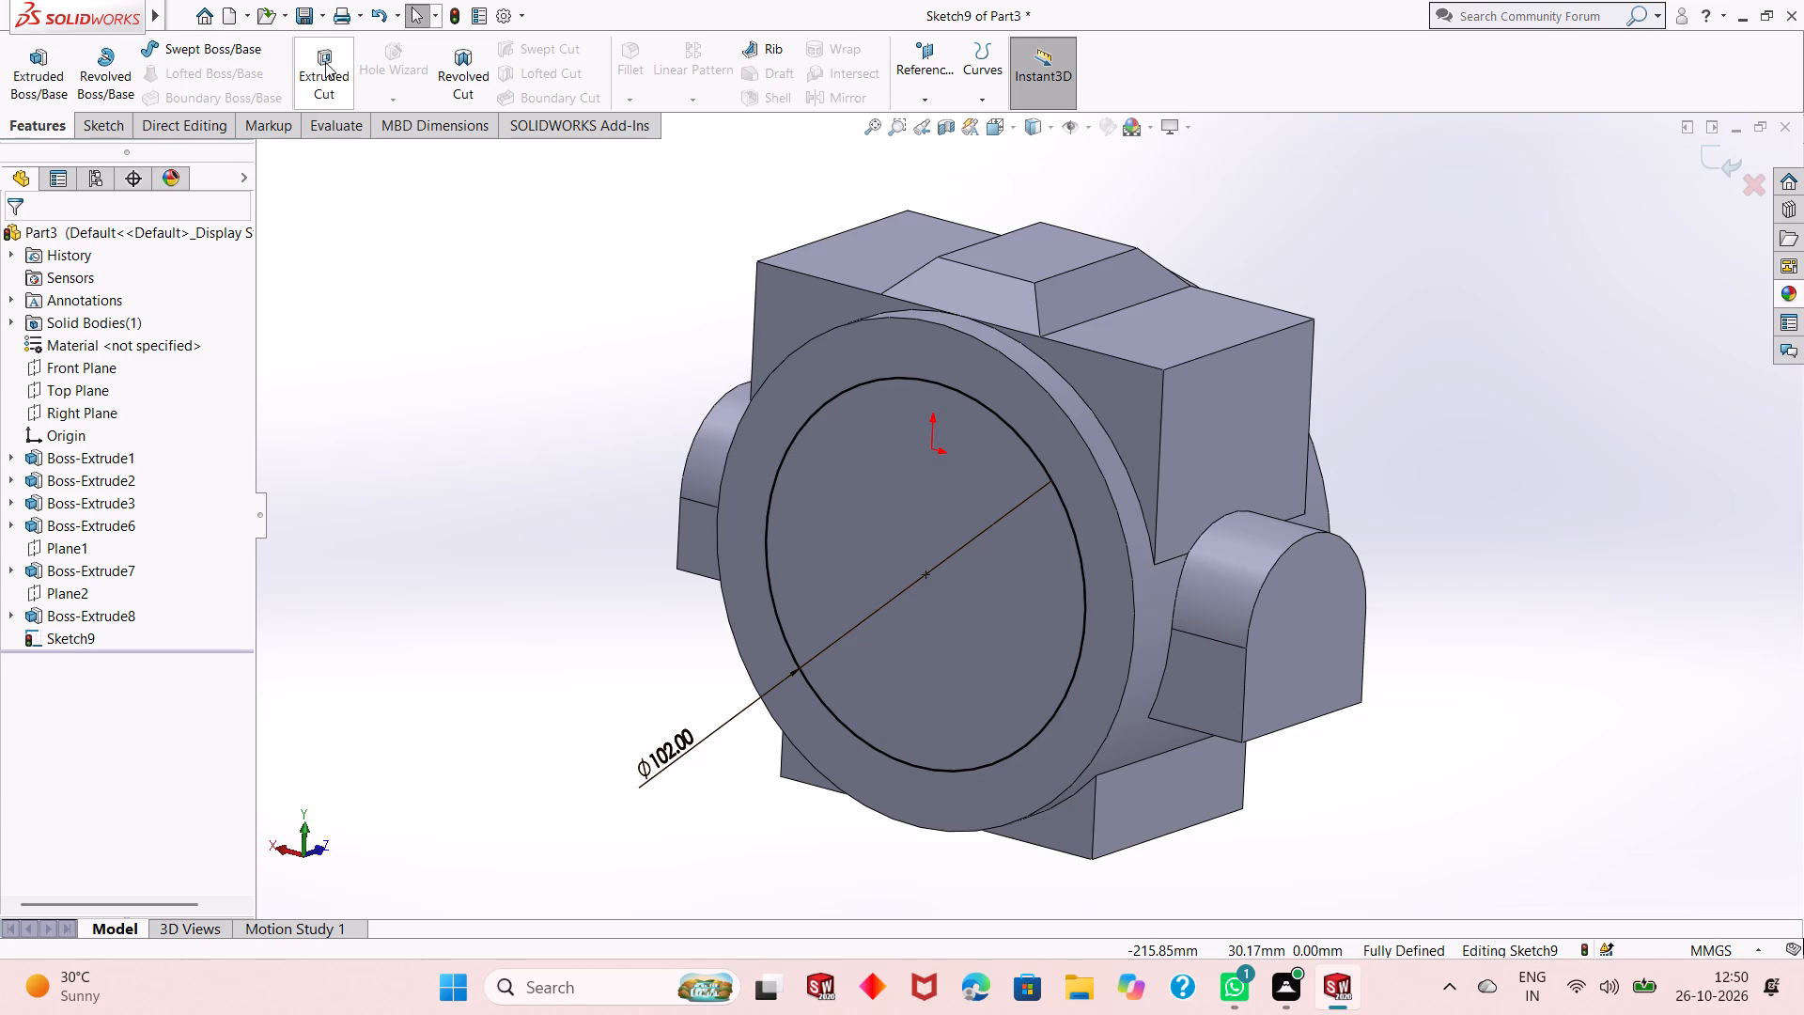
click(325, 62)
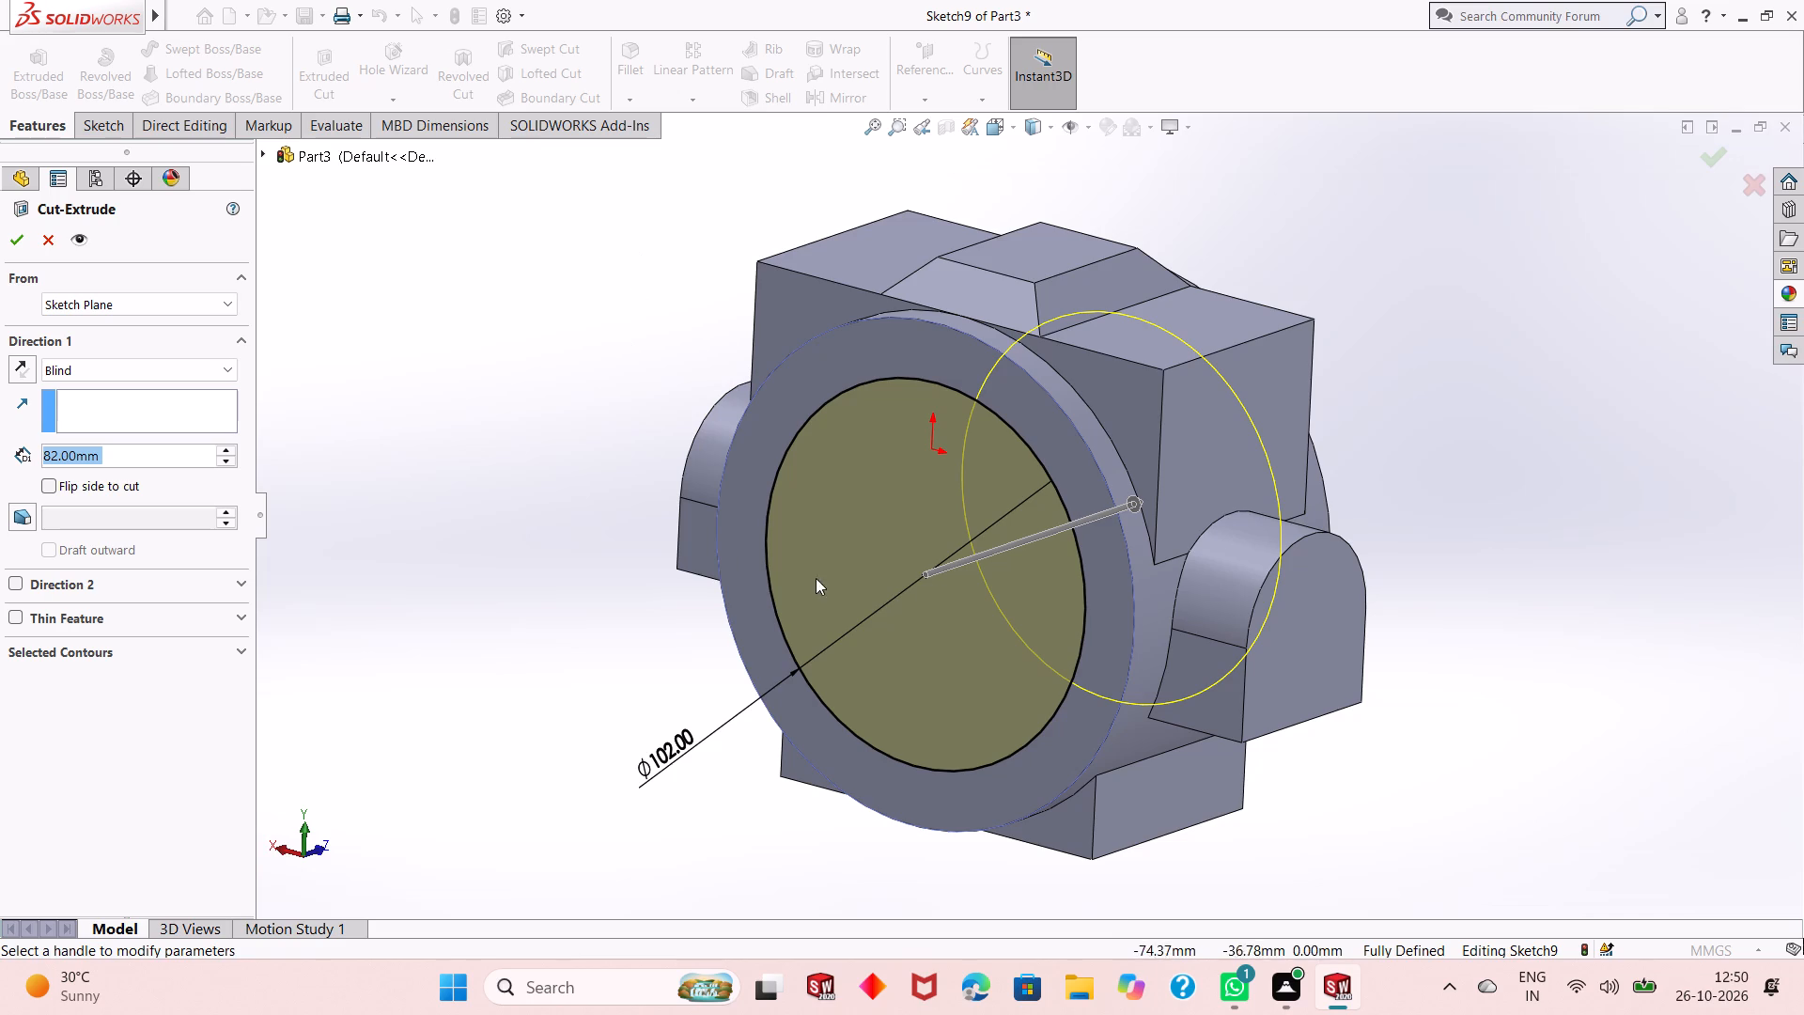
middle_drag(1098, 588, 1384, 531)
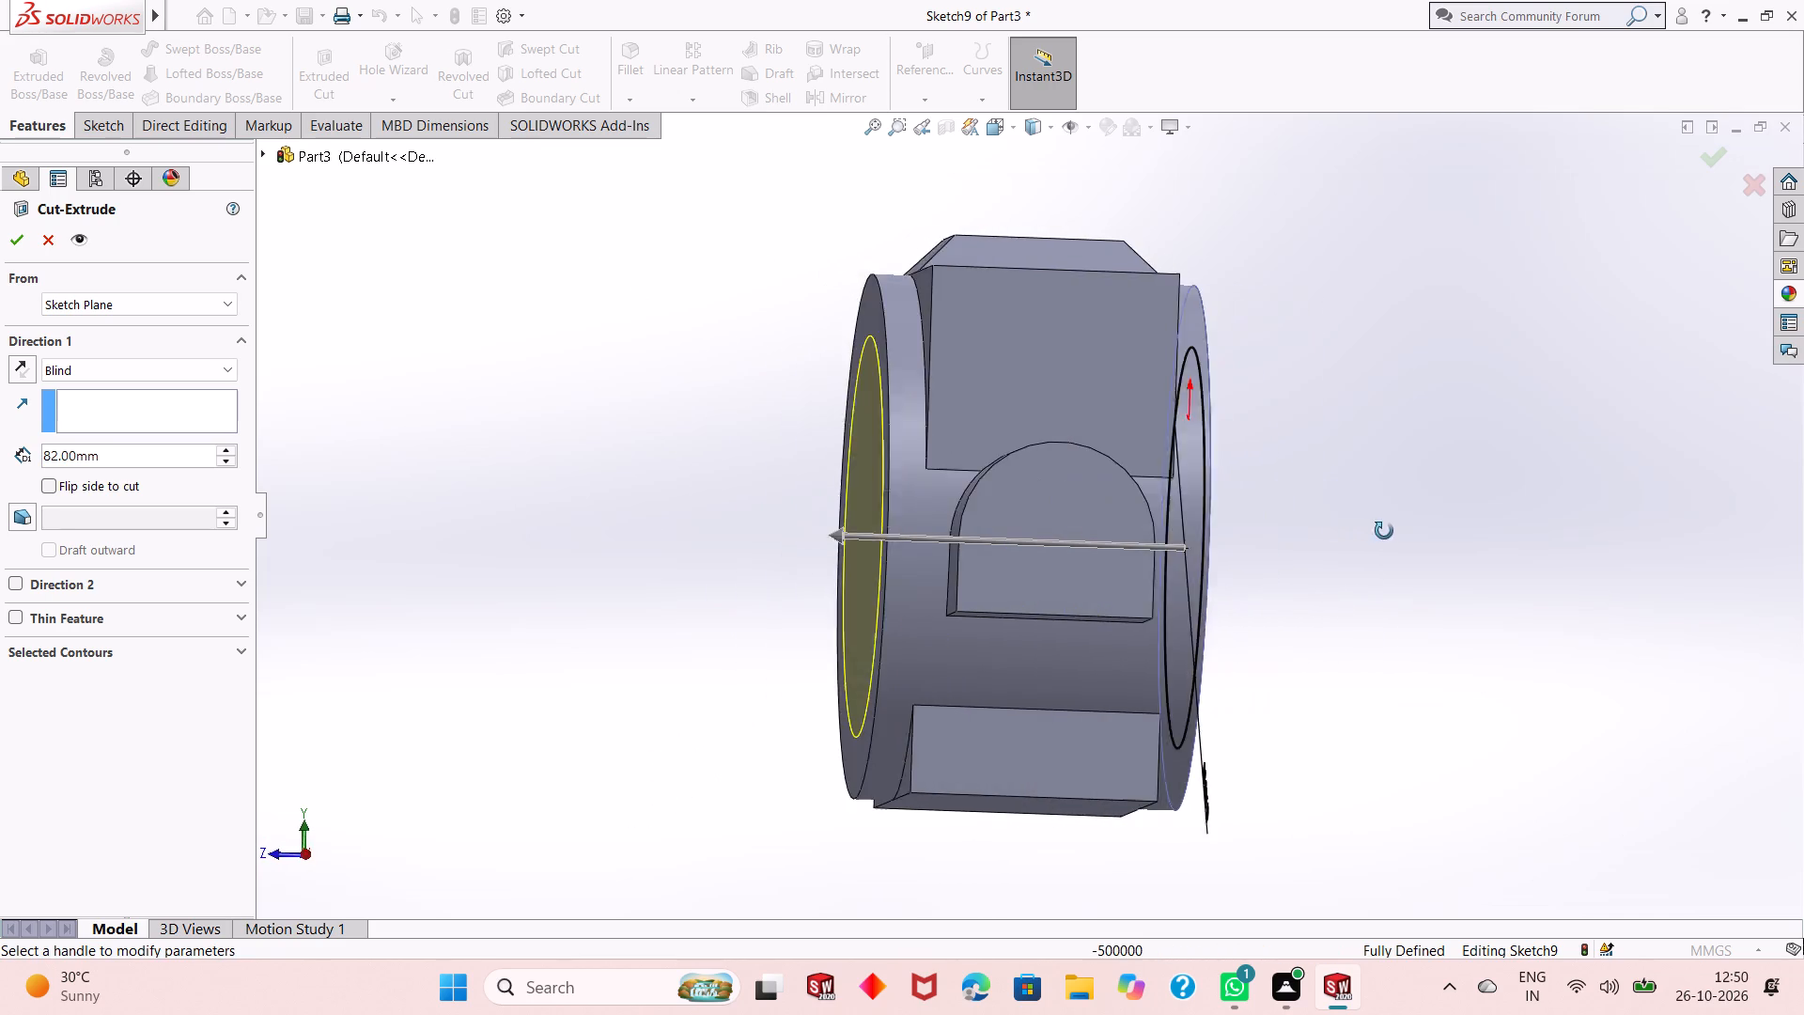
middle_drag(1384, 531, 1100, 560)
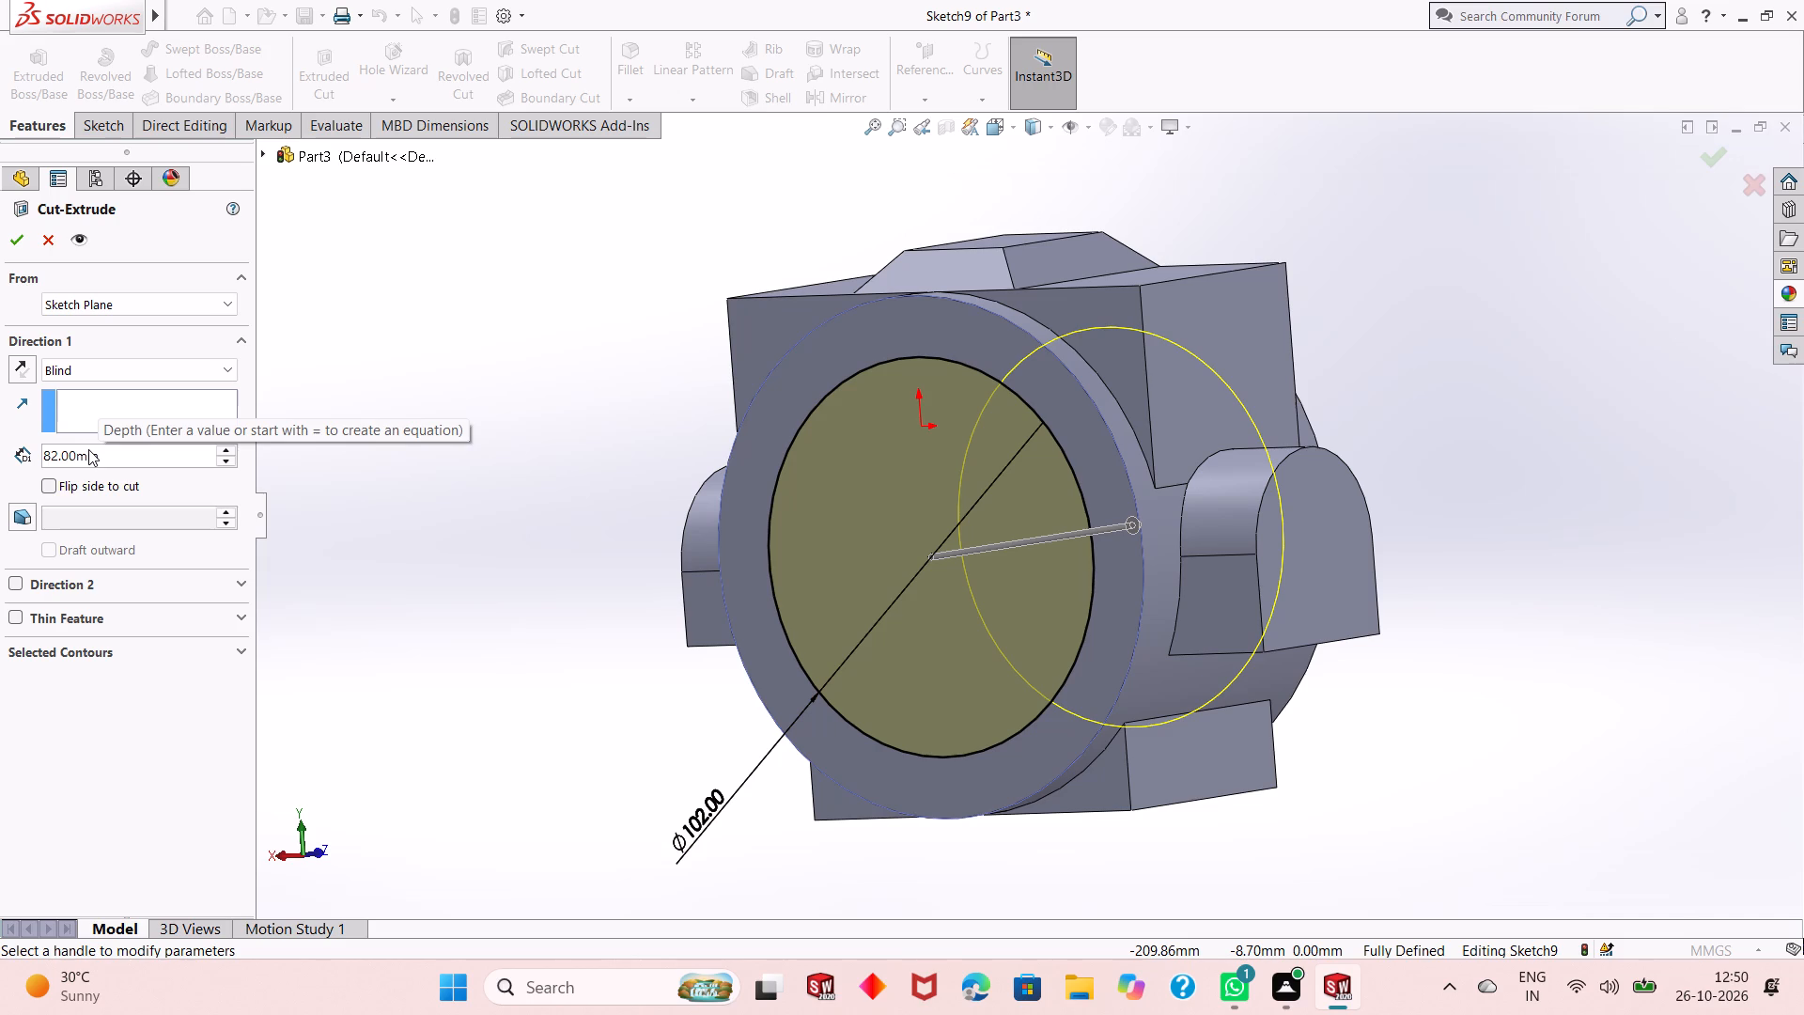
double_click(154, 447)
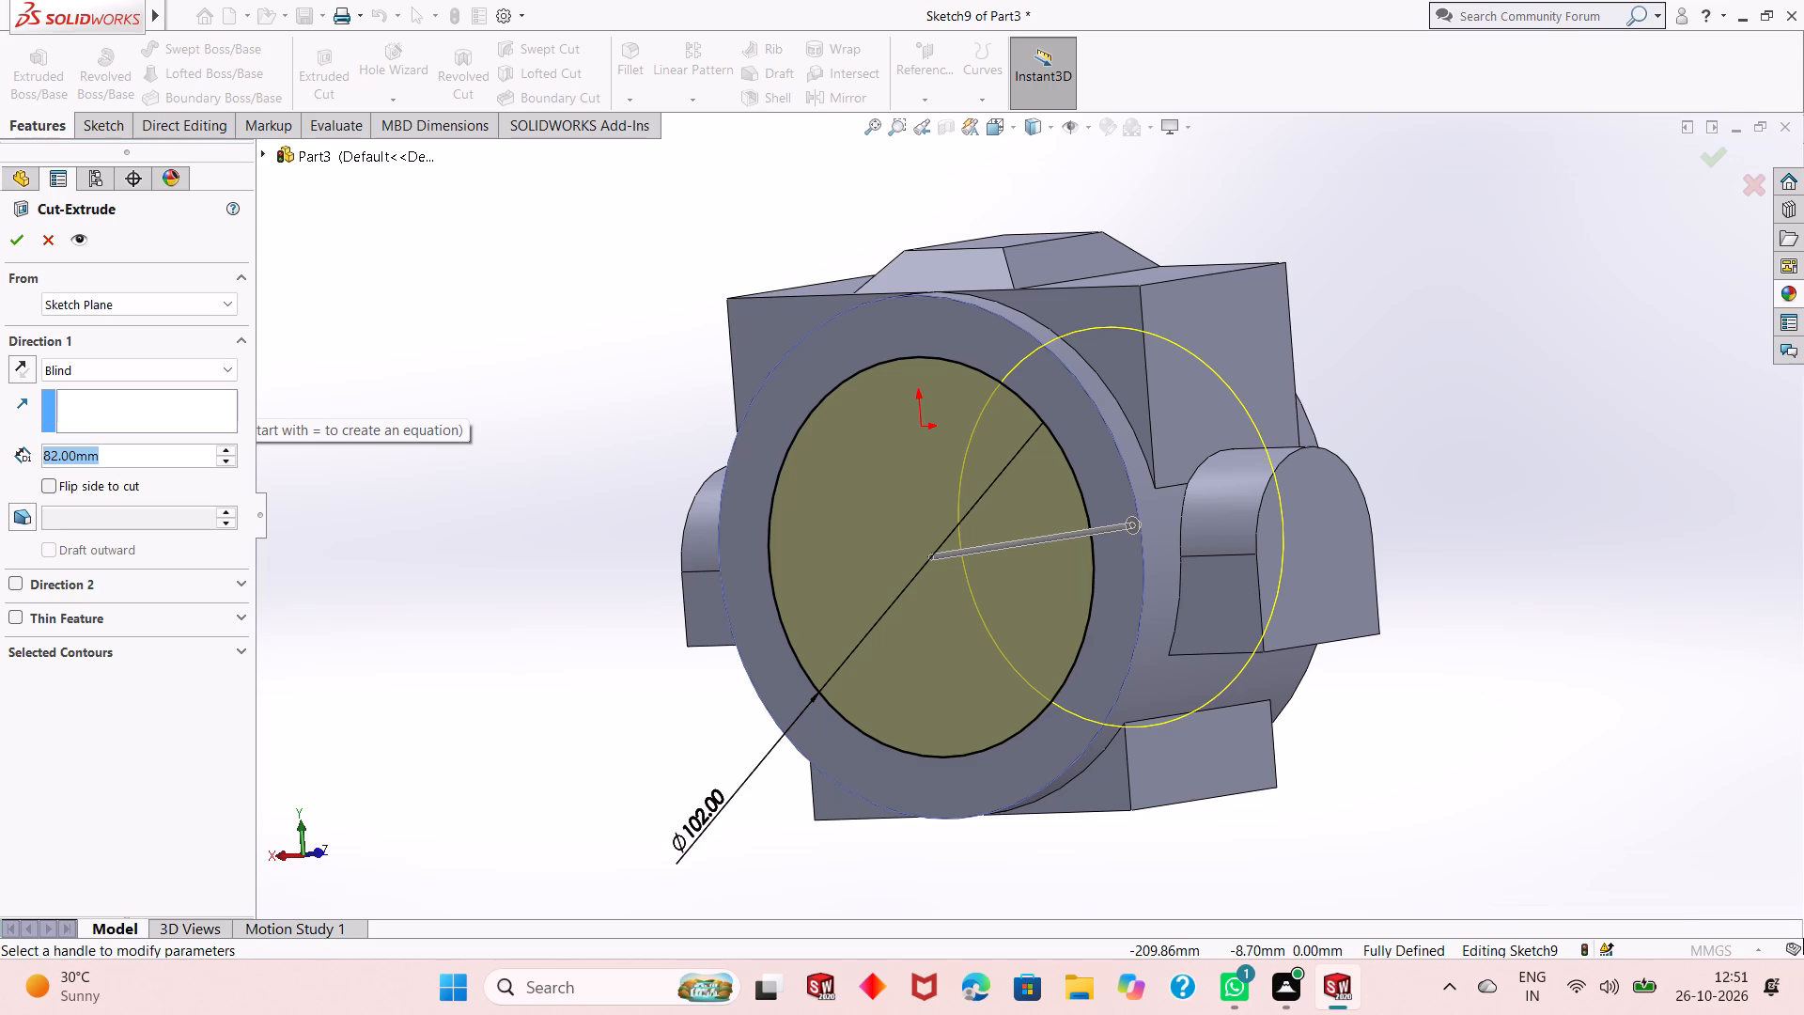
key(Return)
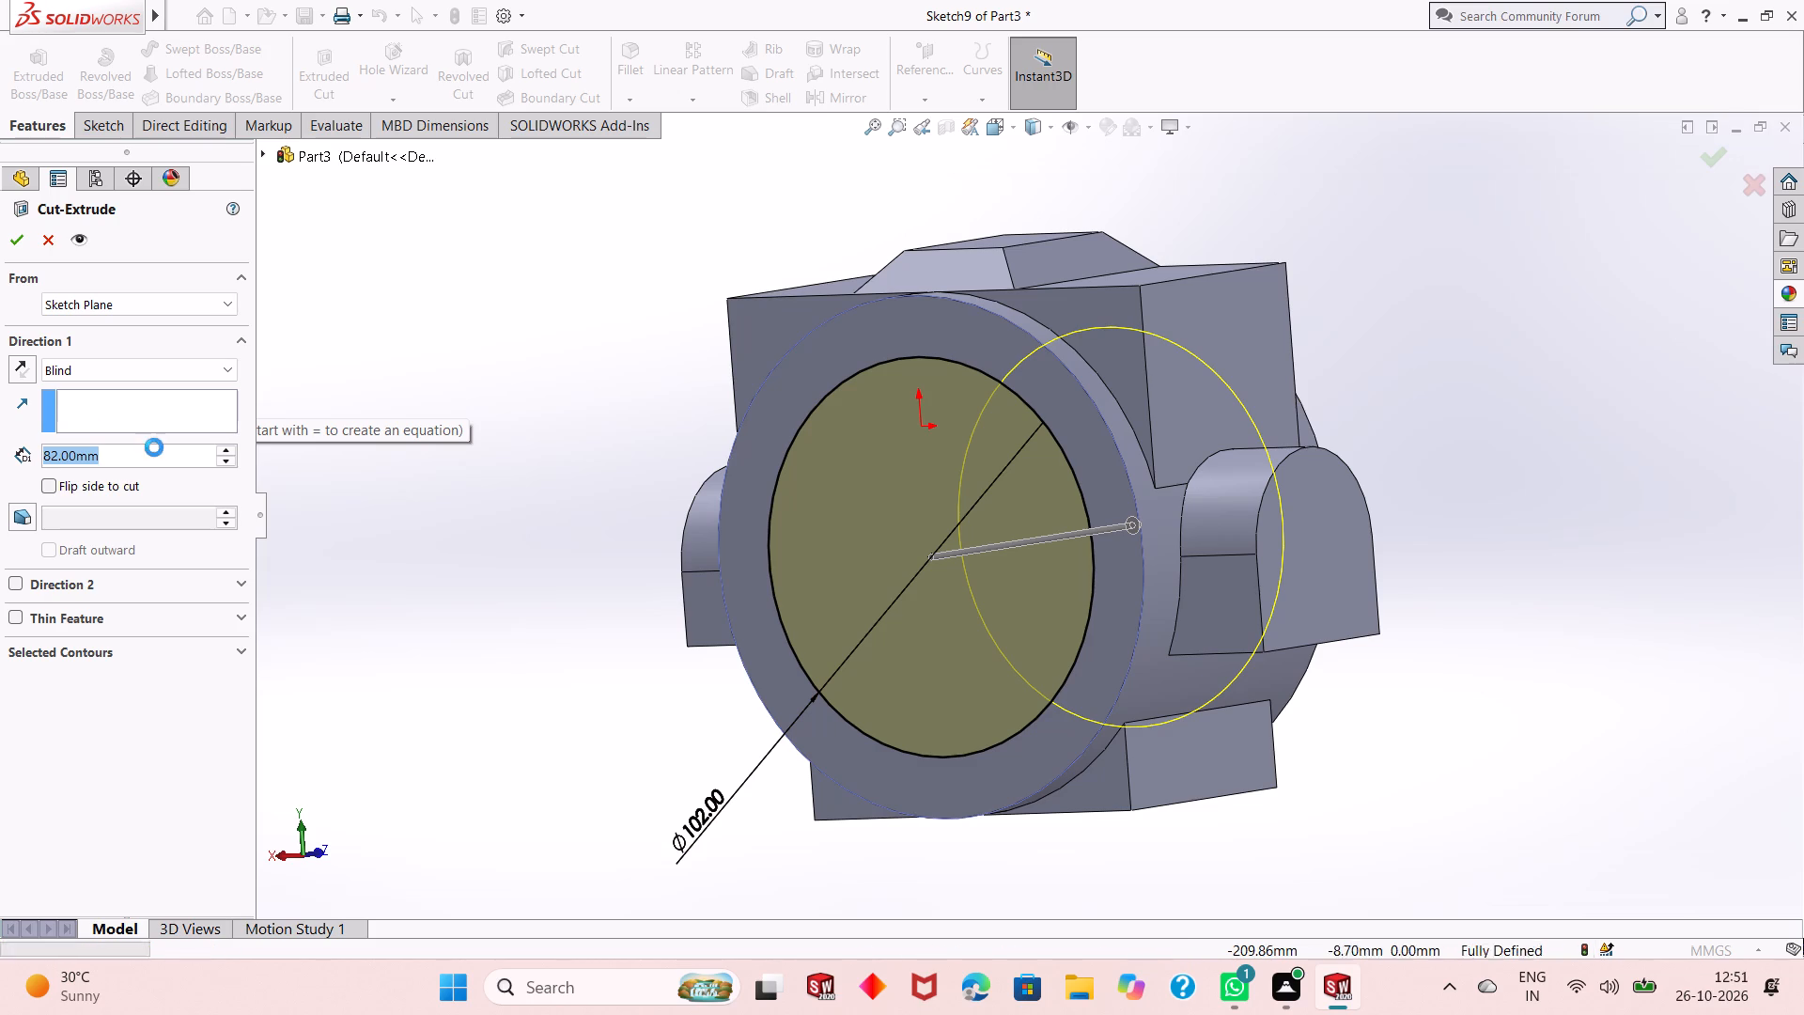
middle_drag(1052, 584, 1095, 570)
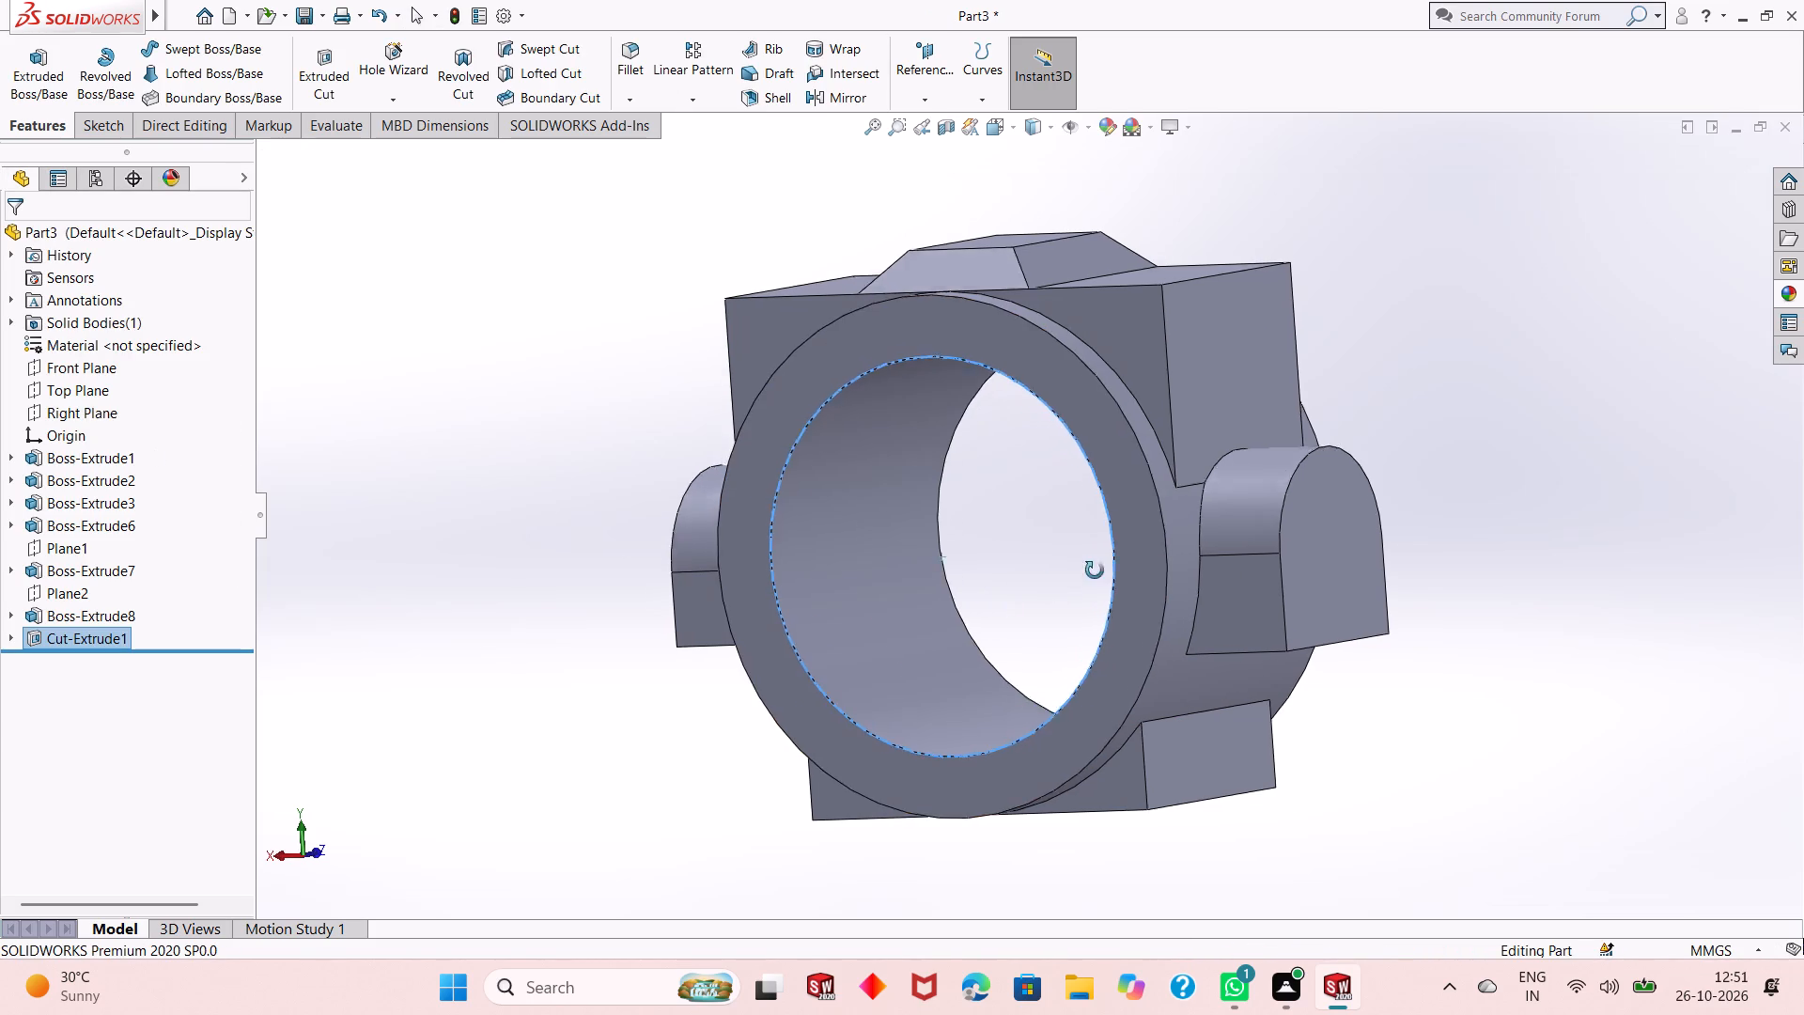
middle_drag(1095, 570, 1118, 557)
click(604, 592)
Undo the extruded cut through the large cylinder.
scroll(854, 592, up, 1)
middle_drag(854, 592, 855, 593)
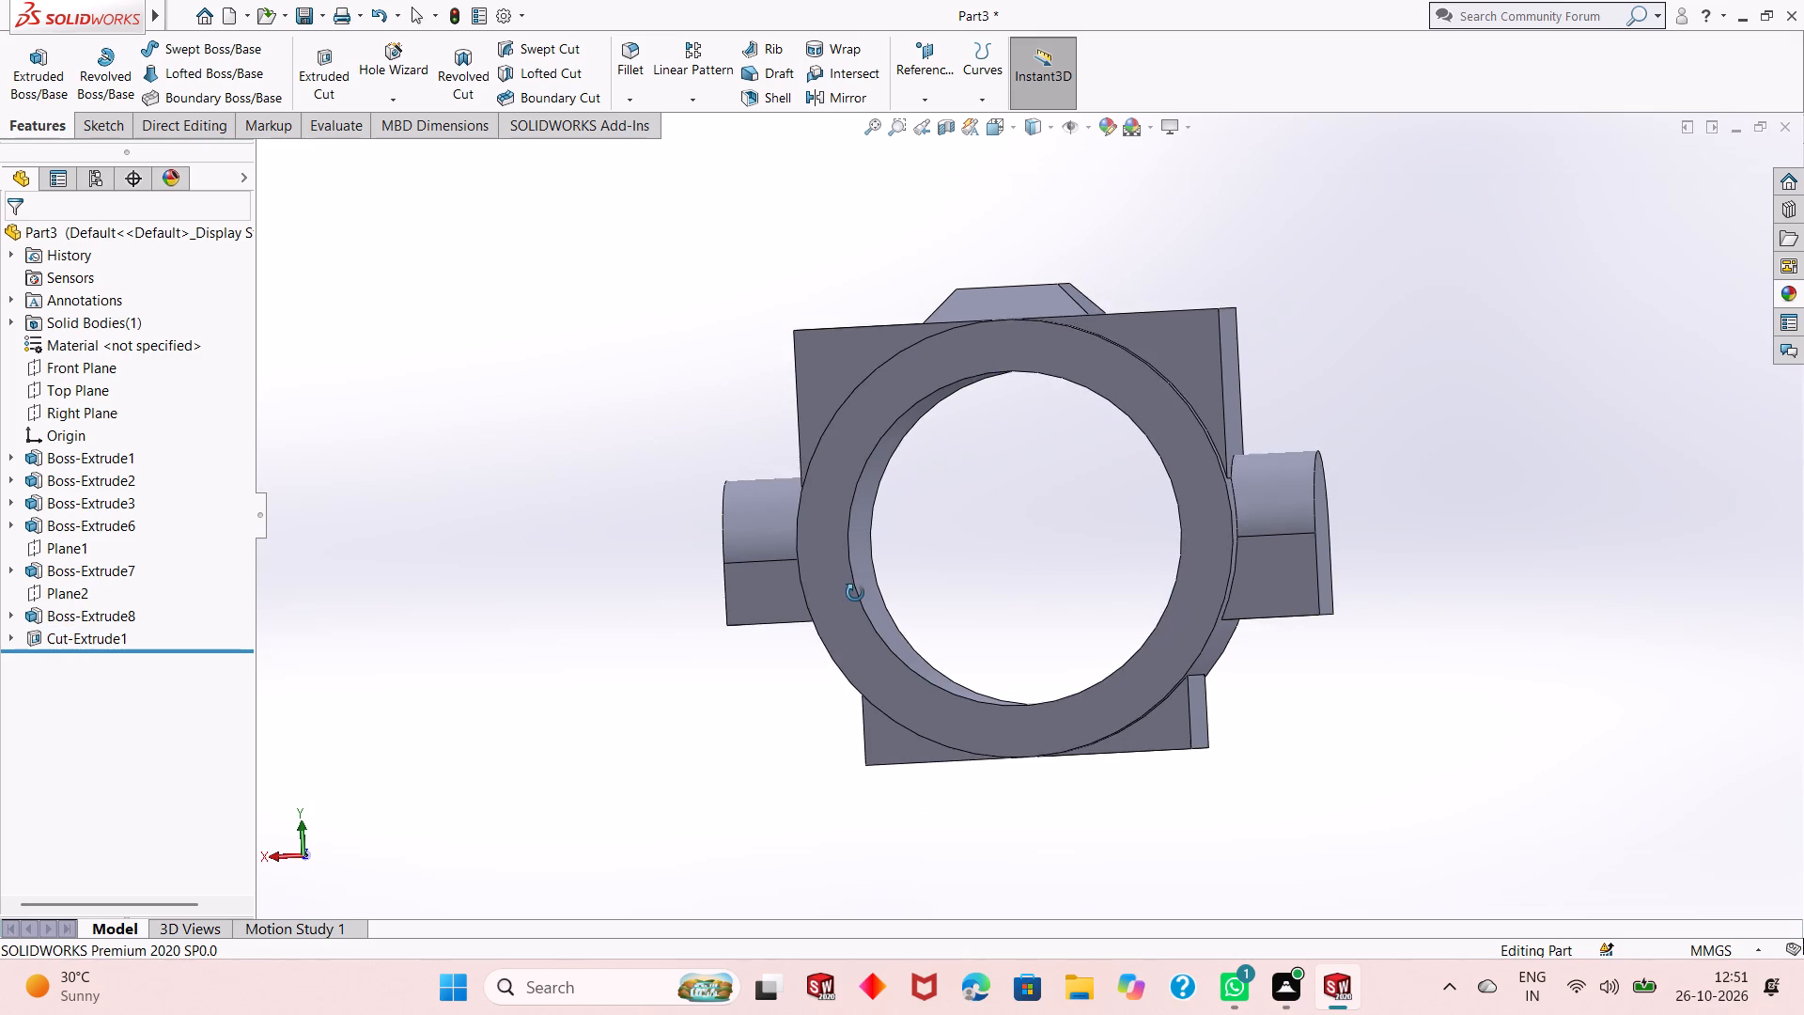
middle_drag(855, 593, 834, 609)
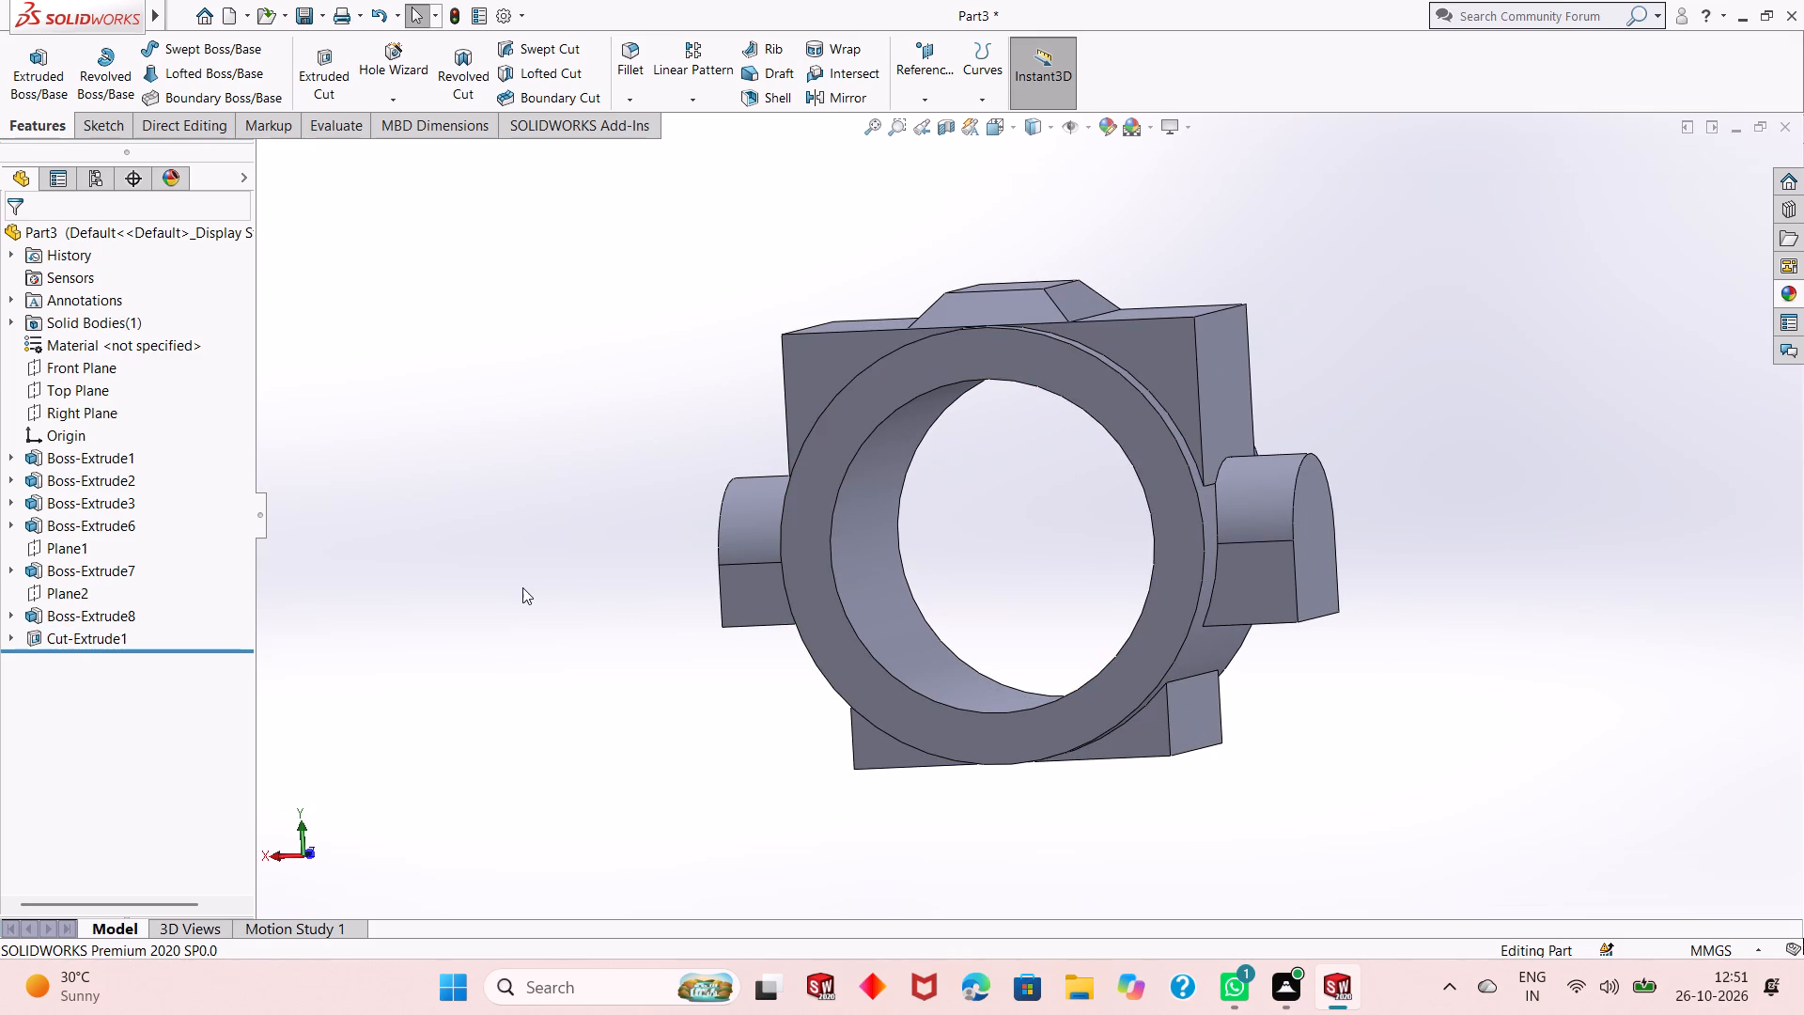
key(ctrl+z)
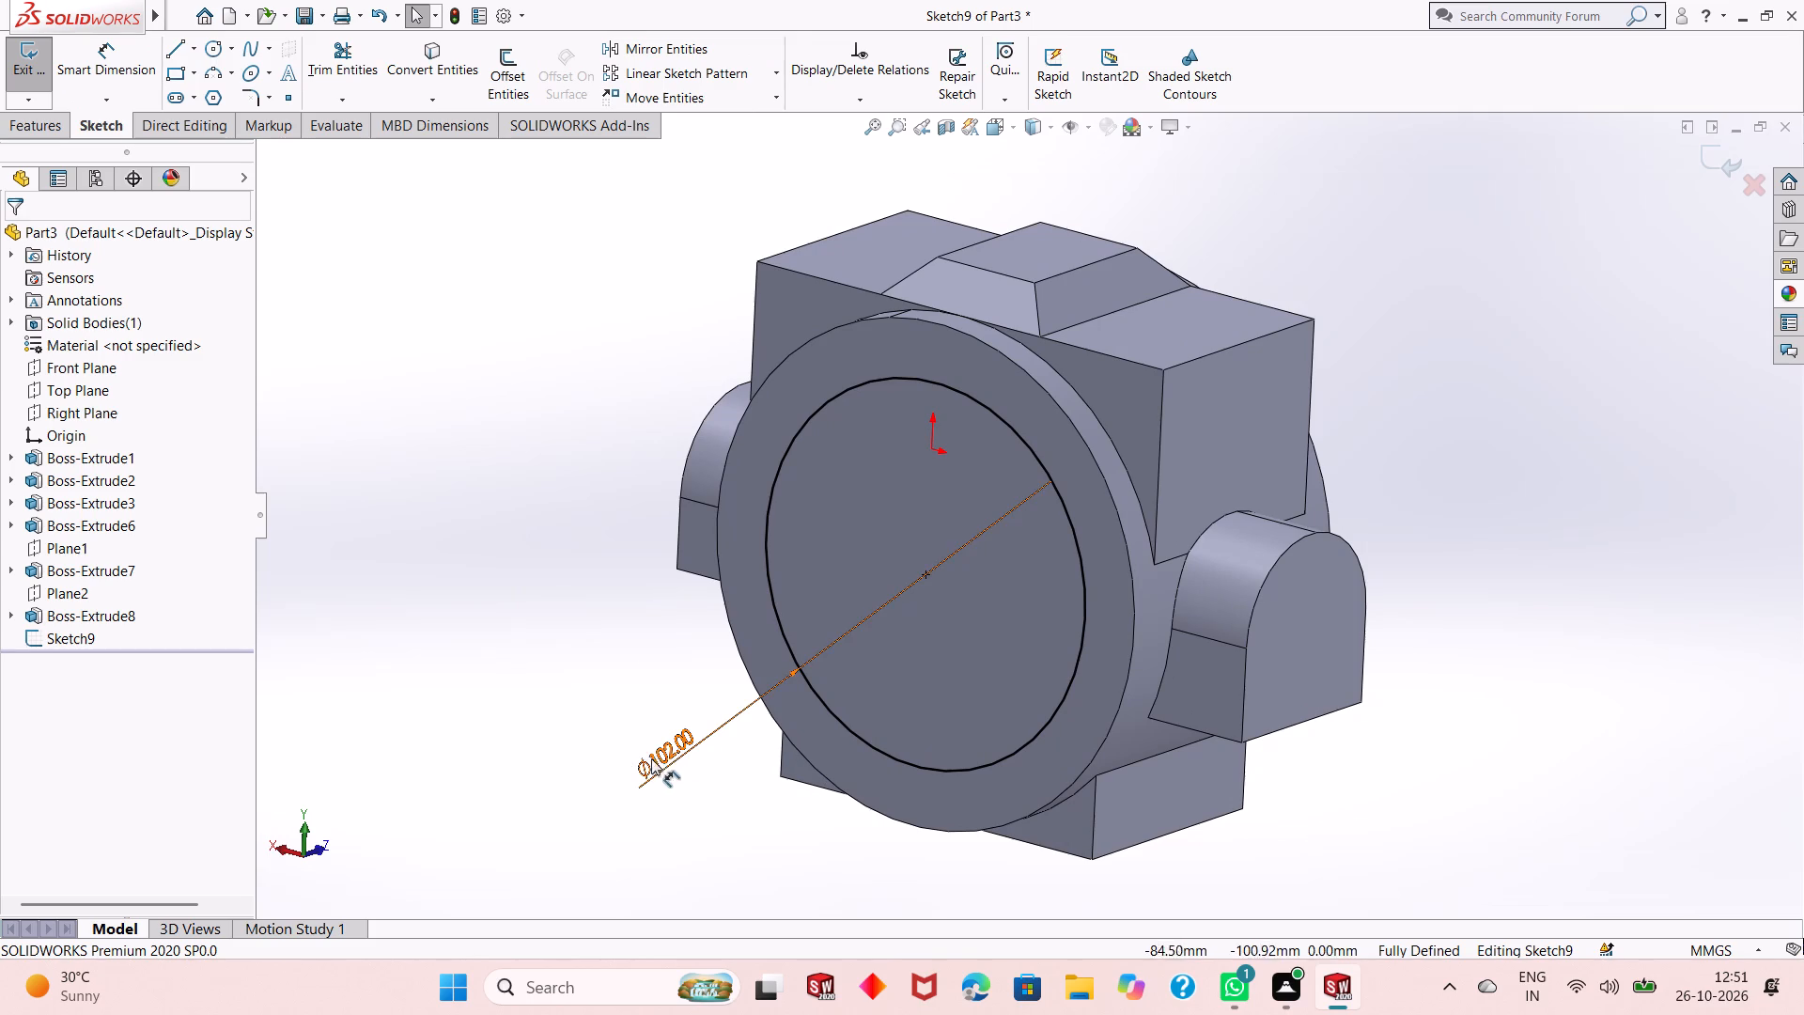
Cut-extrude the 102 mm circle blind to a depth of 3 mm into the cylinder's end face.
click(52, 124)
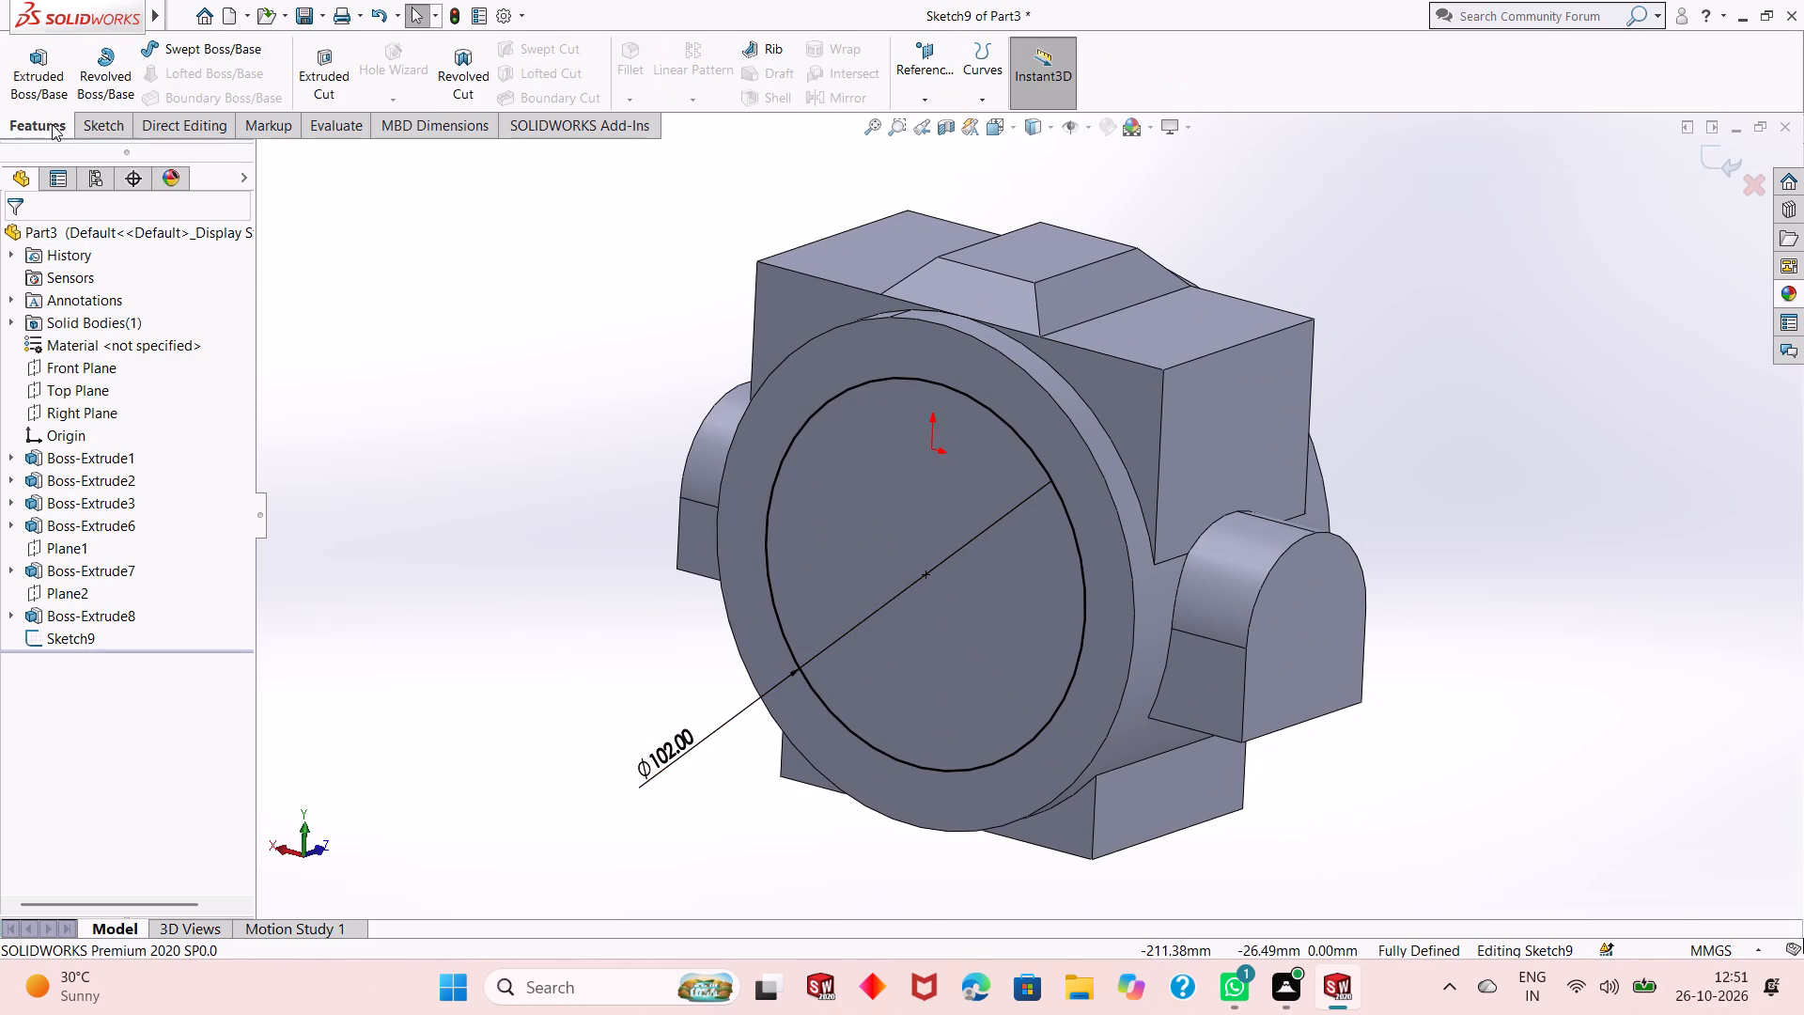
click(303, 75)
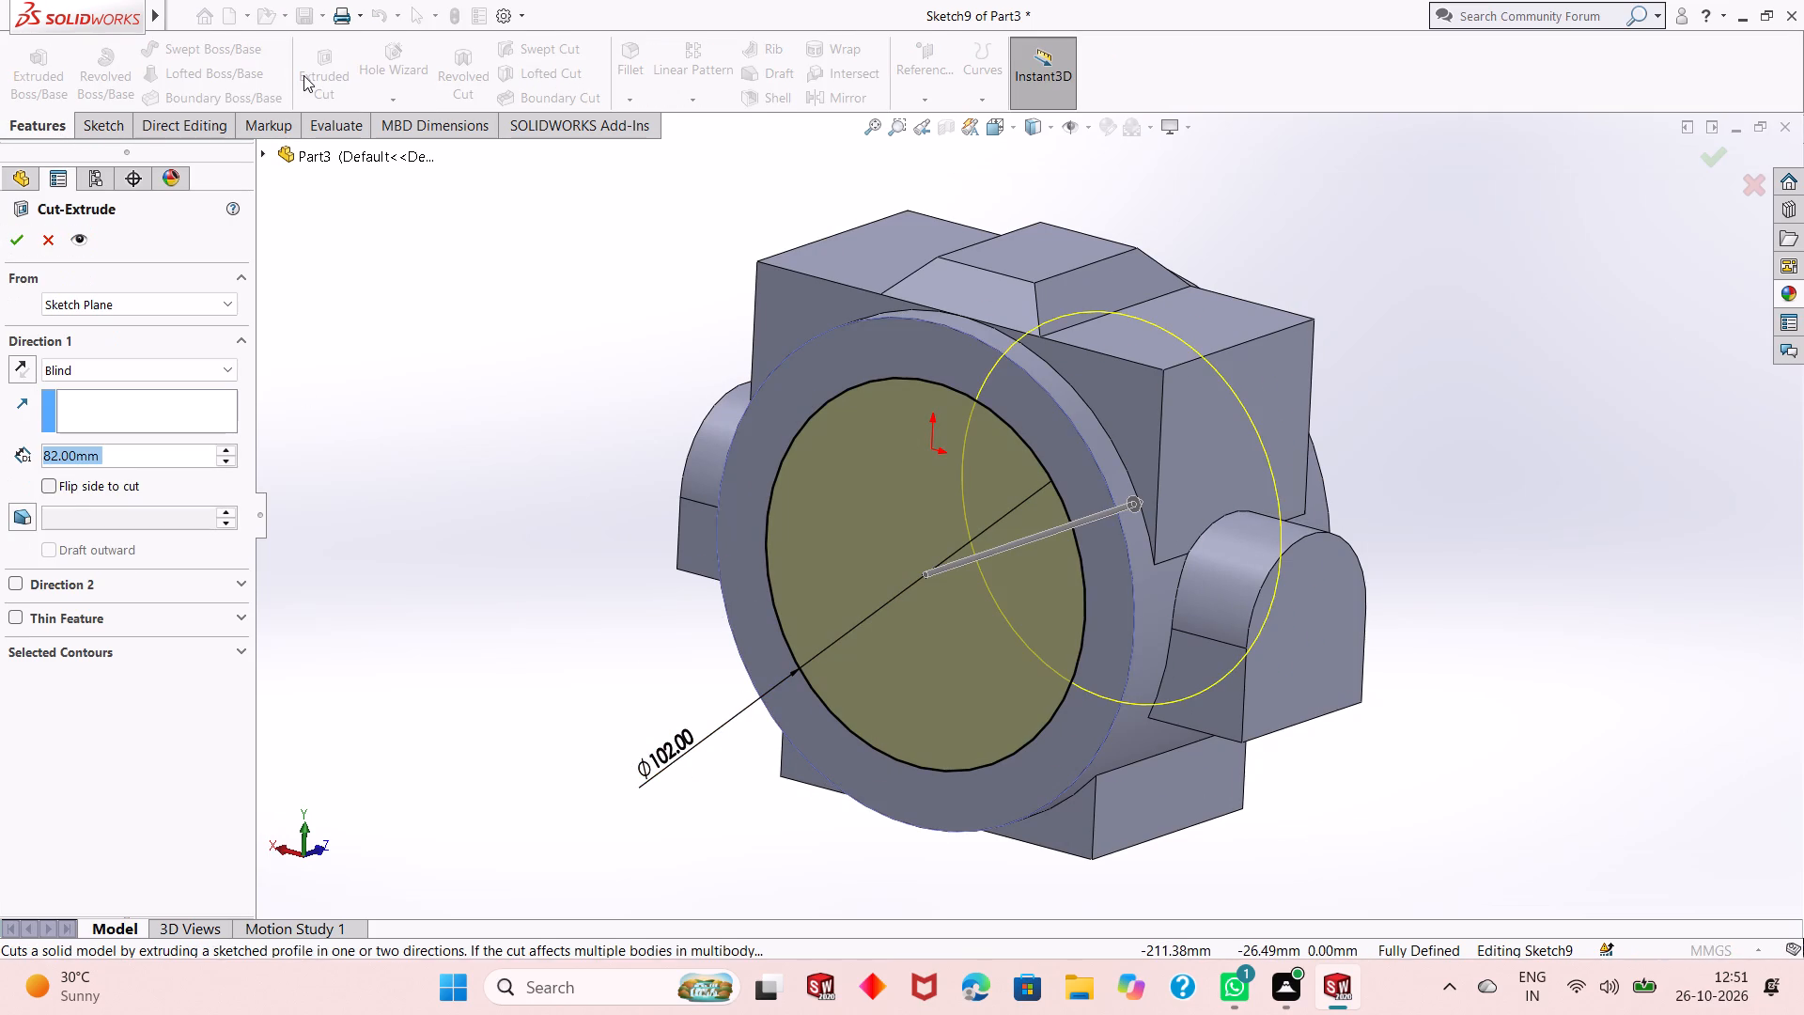
key(3)
key(Return)
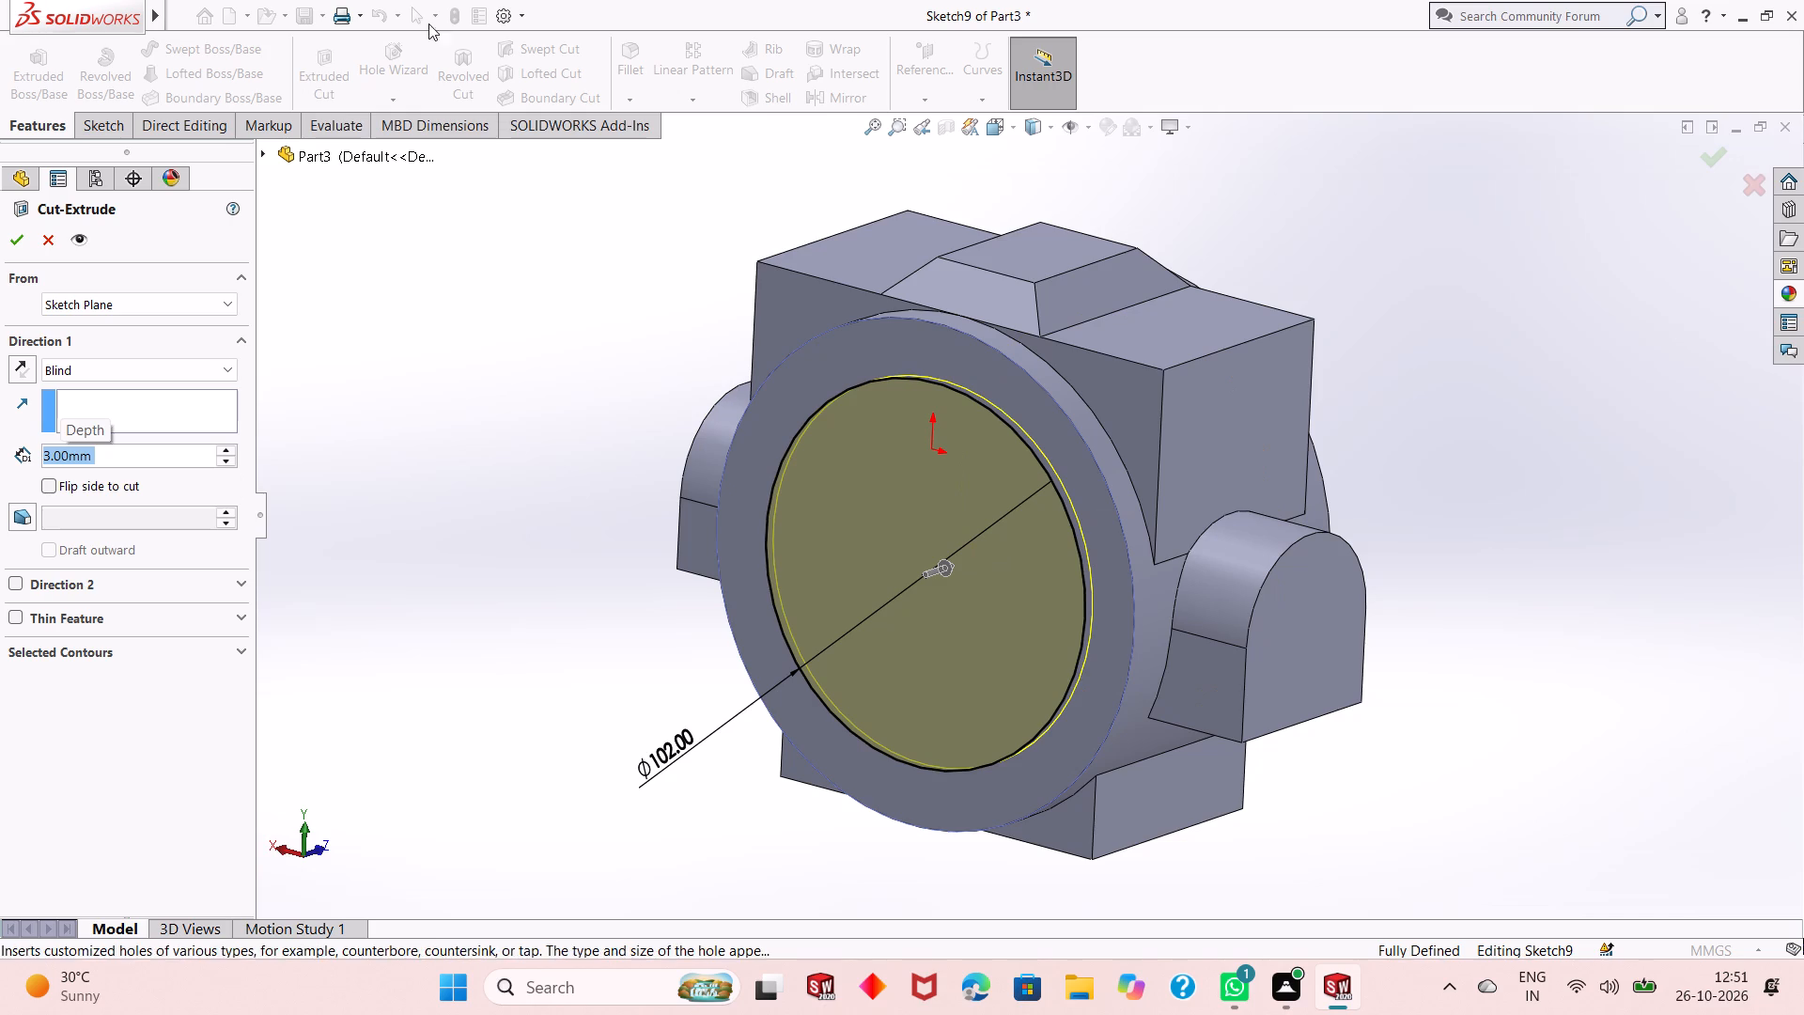
click(14, 244)
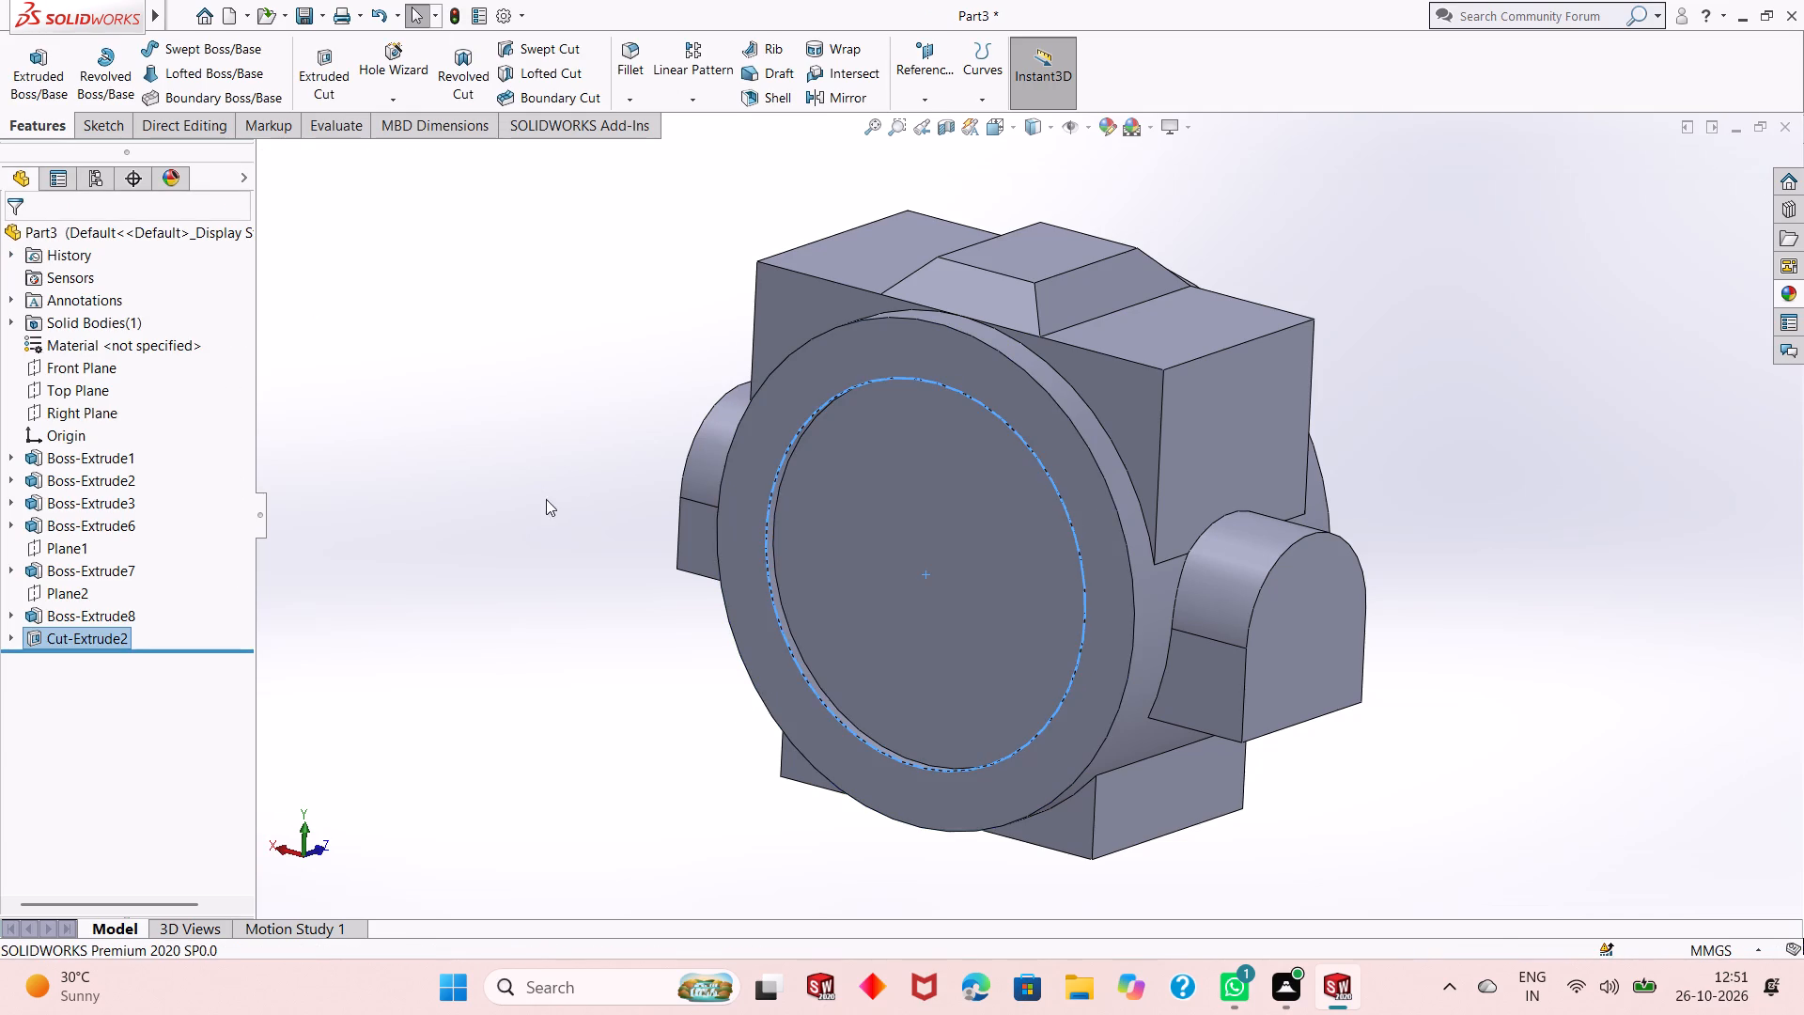
click(546, 503)
middle_drag(861, 625, 824, 641)
scroll(822, 627, down, 4)
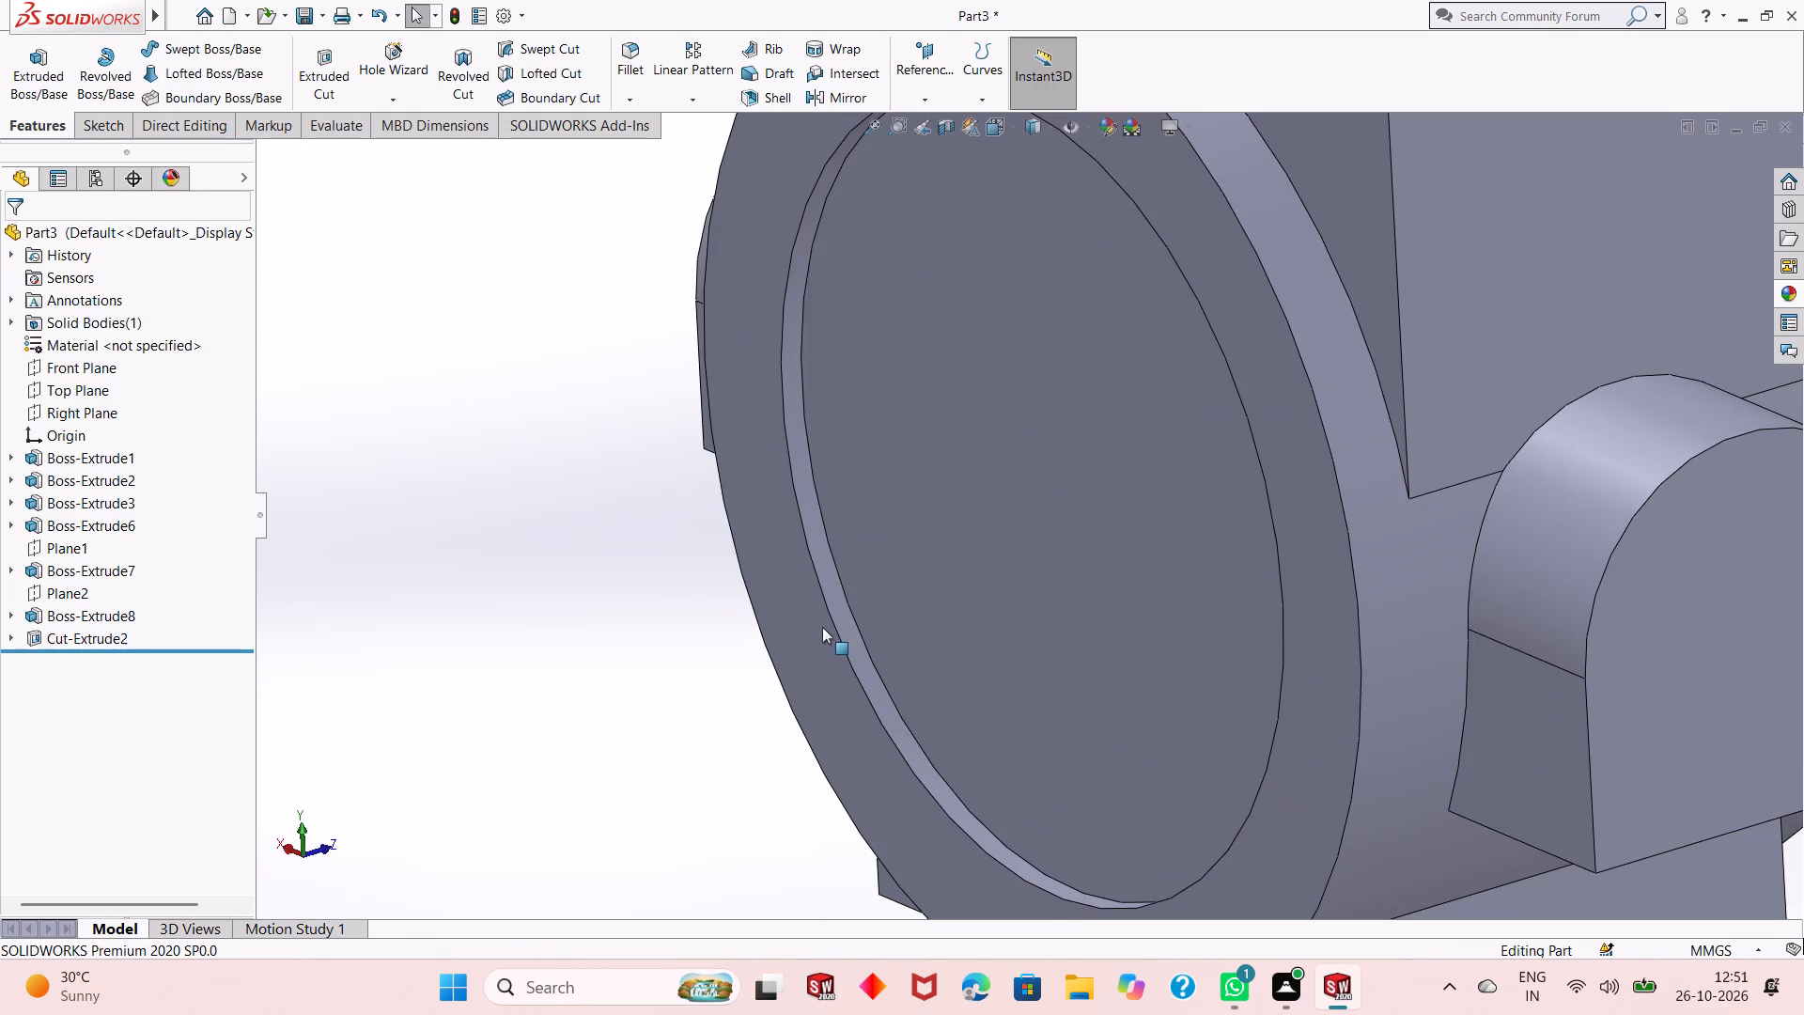
scroll(920, 585, up, 2)
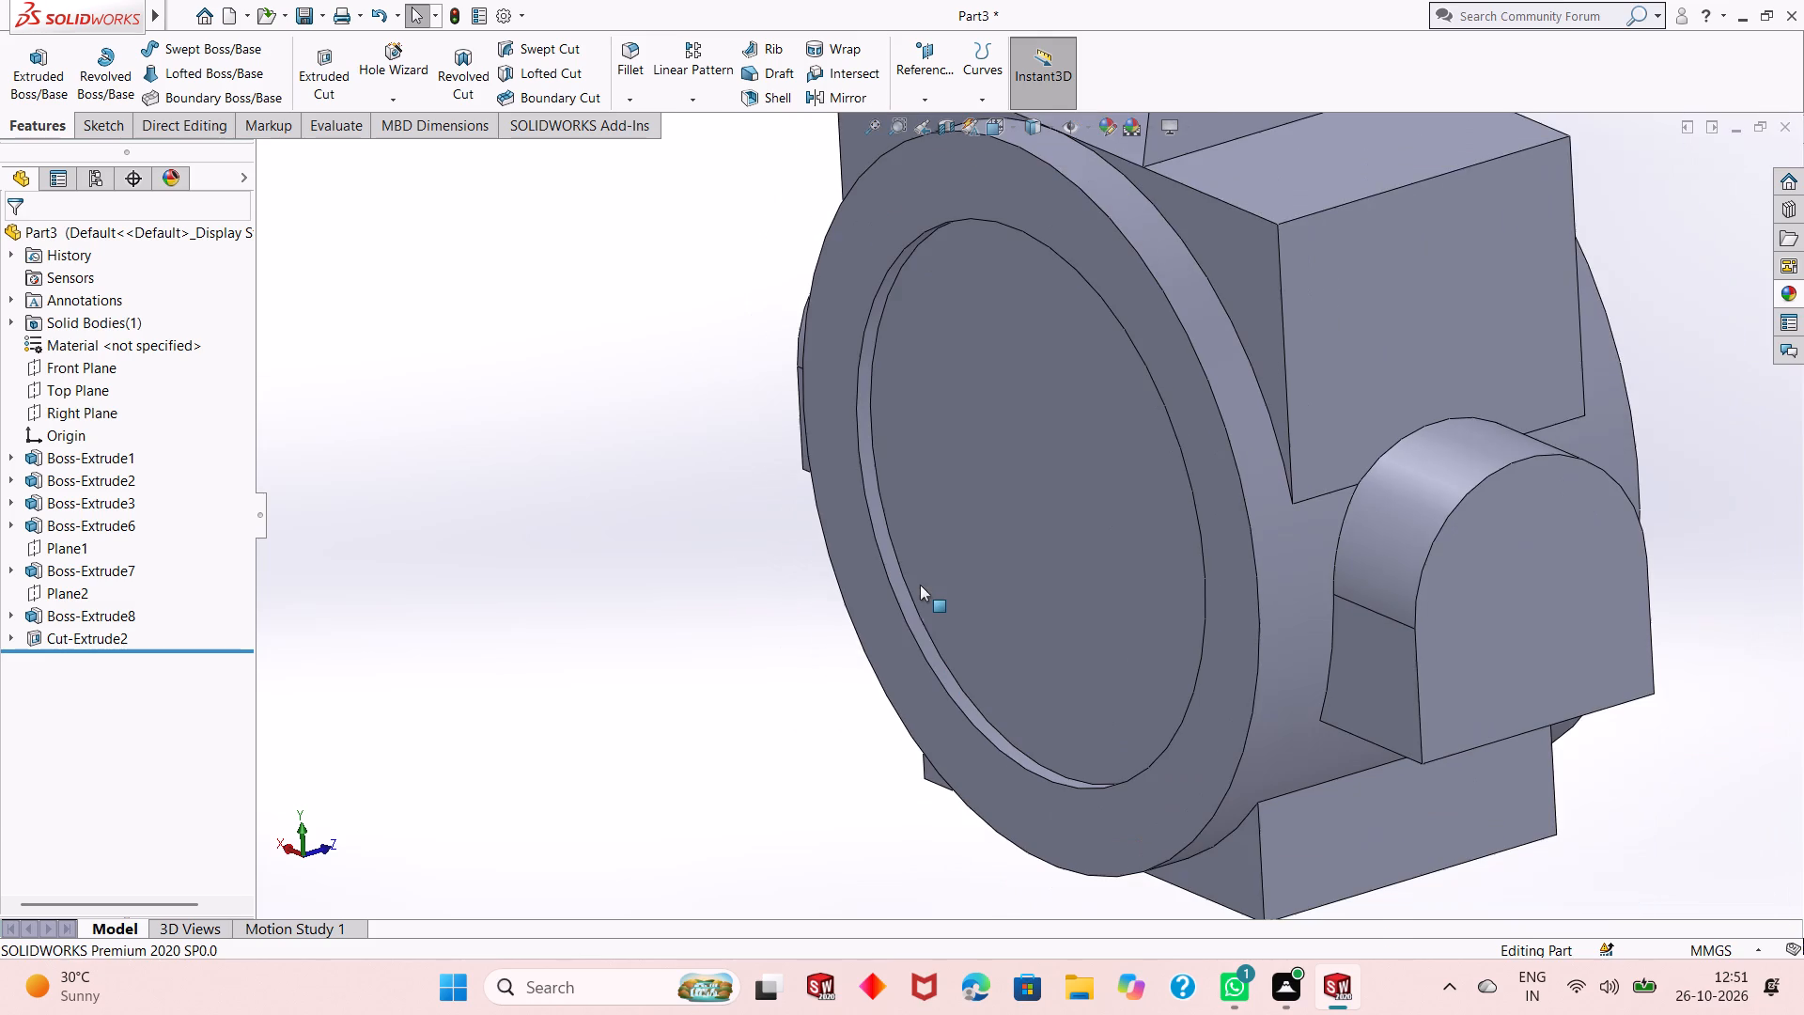
Edit the circular cut in the cylinder's end face and set its blind depth to 11 mm.
click(369, 664)
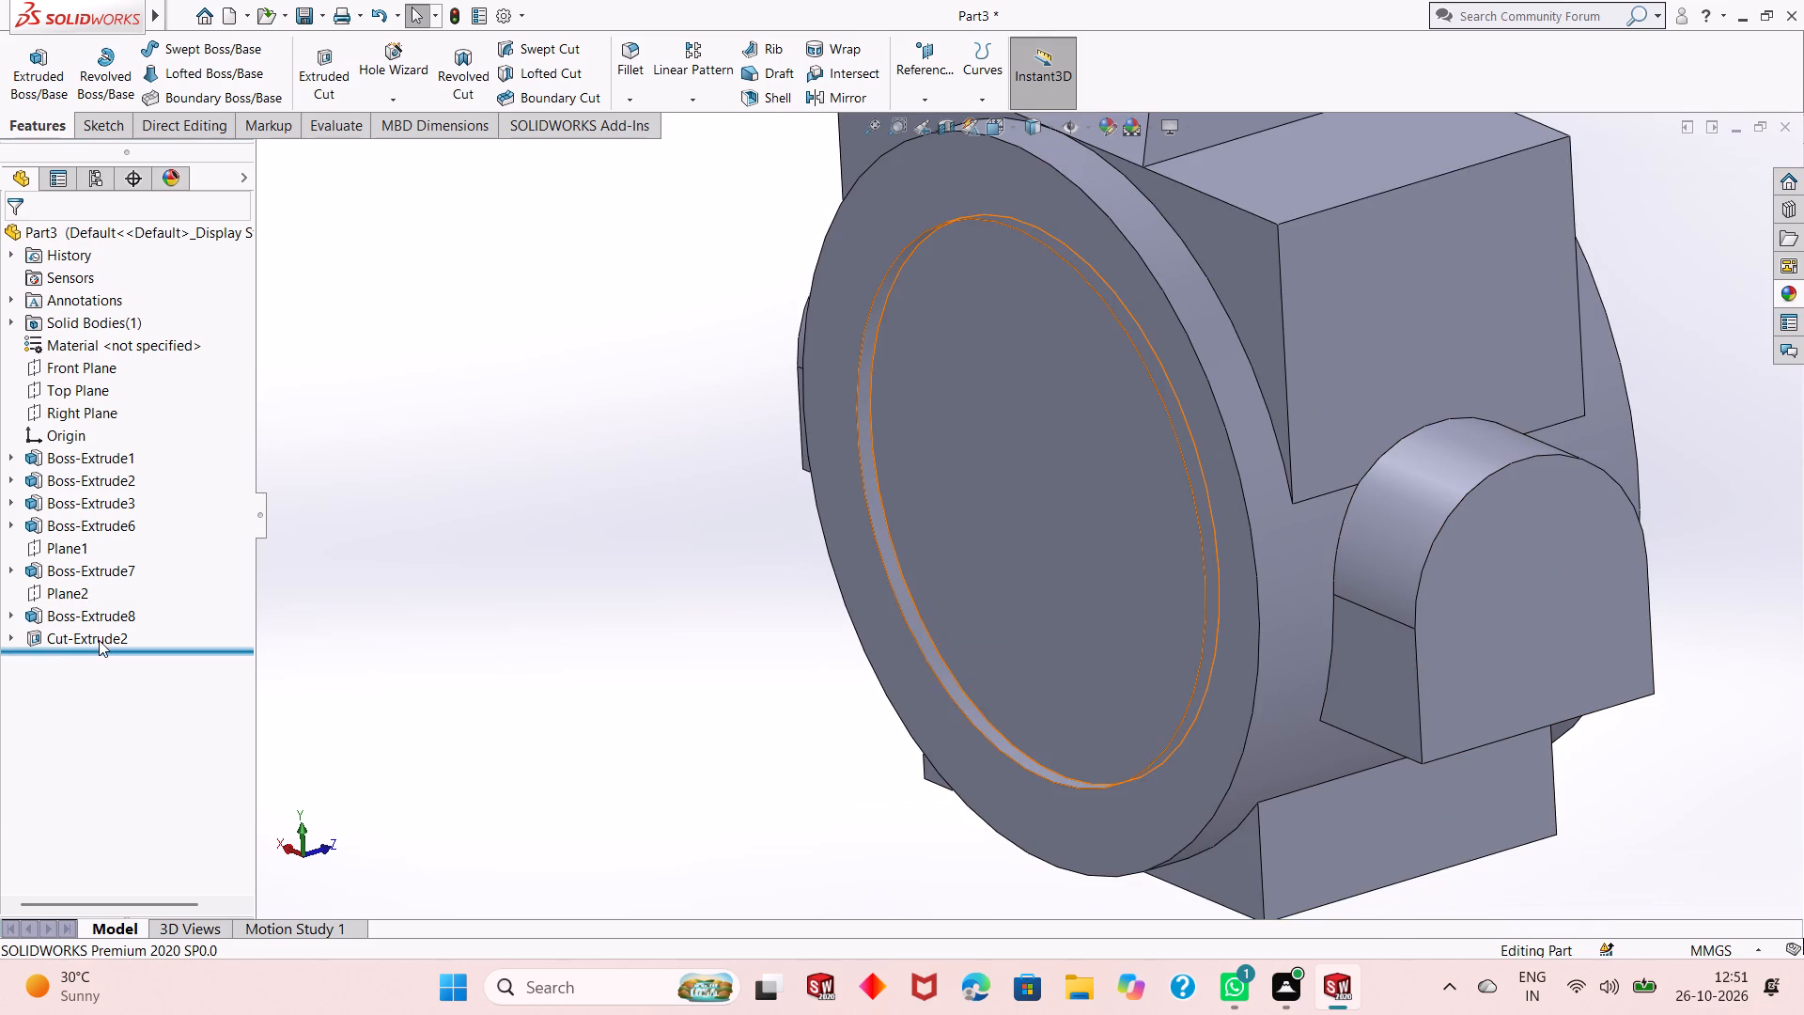
click(99, 640)
click(116, 584)
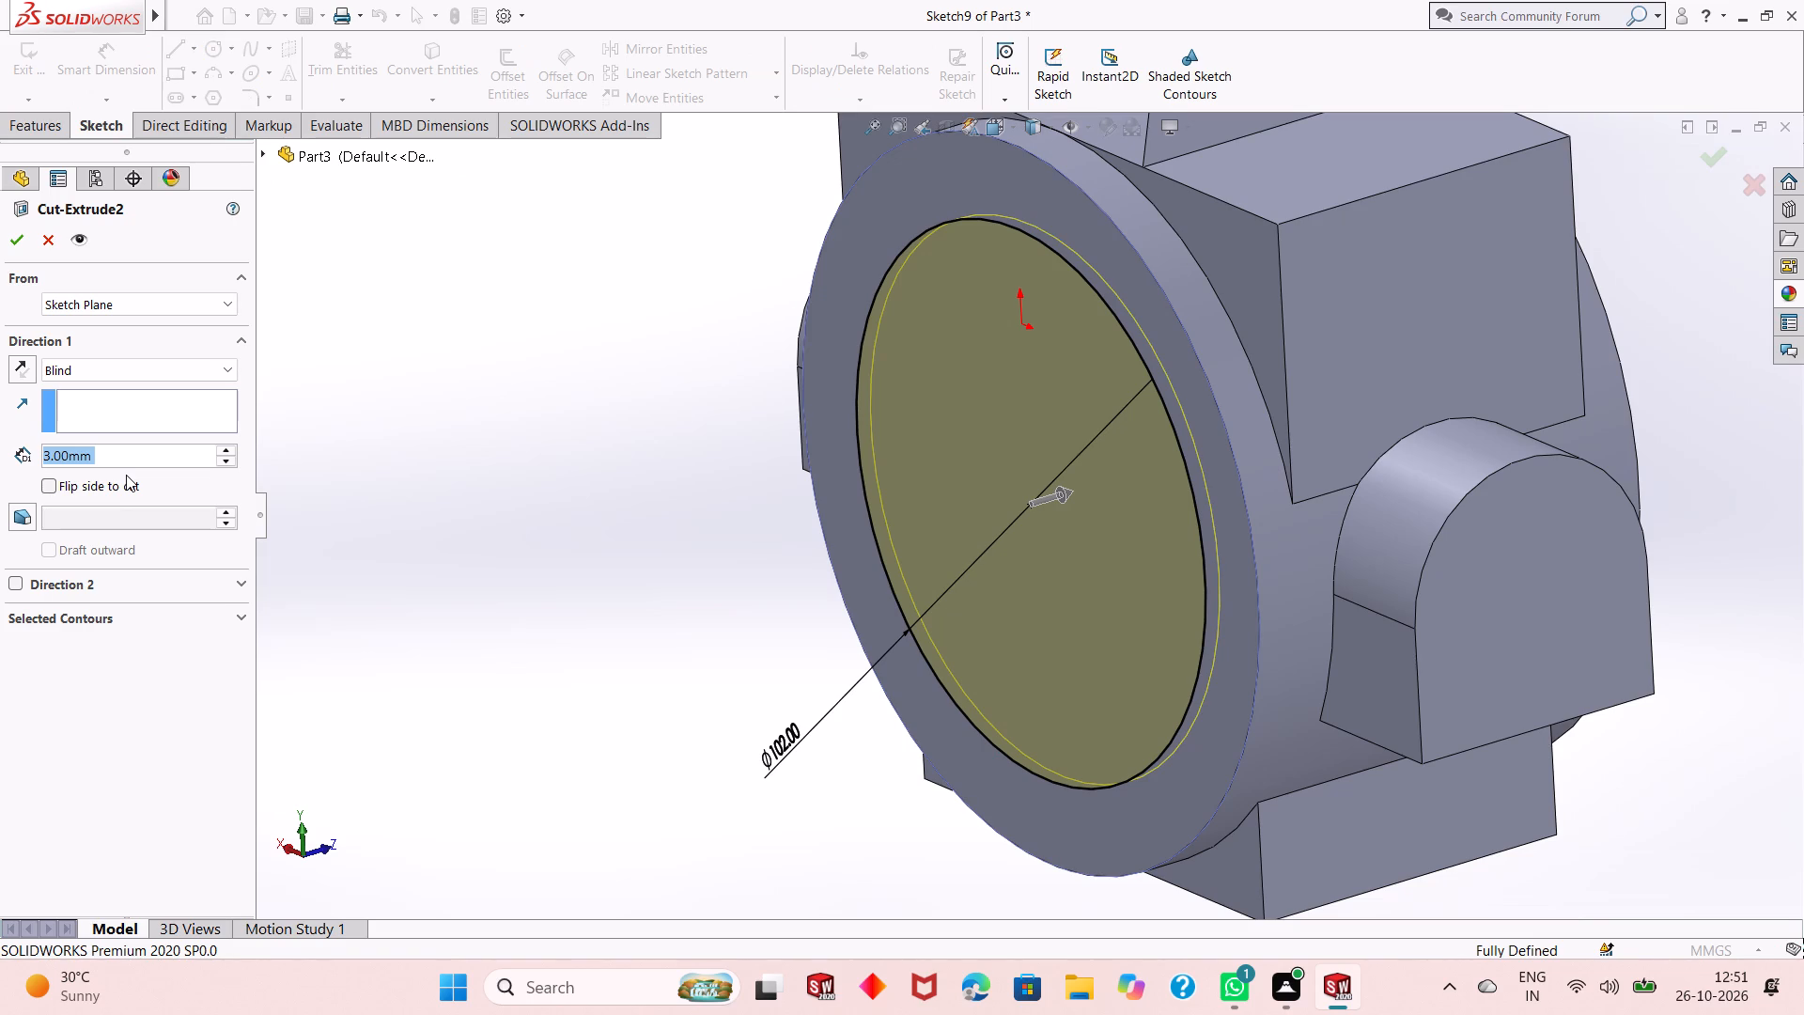
text(82-)
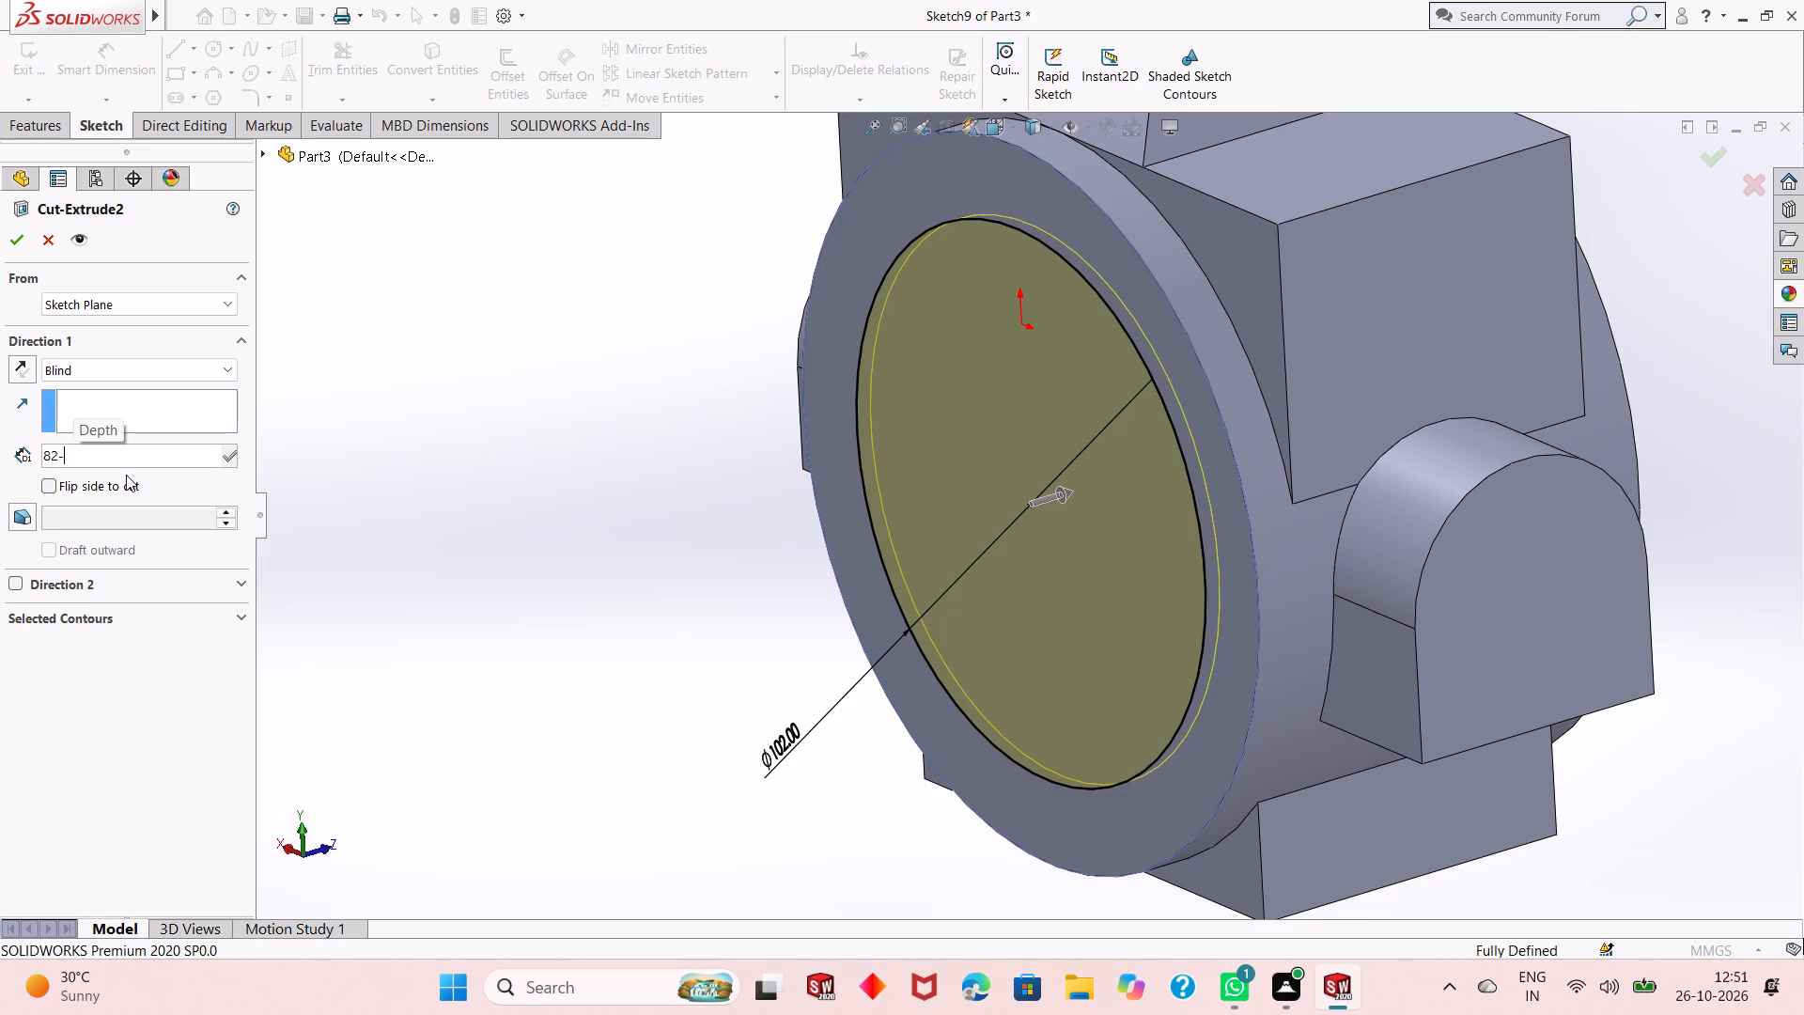
text(71)
key(Return)
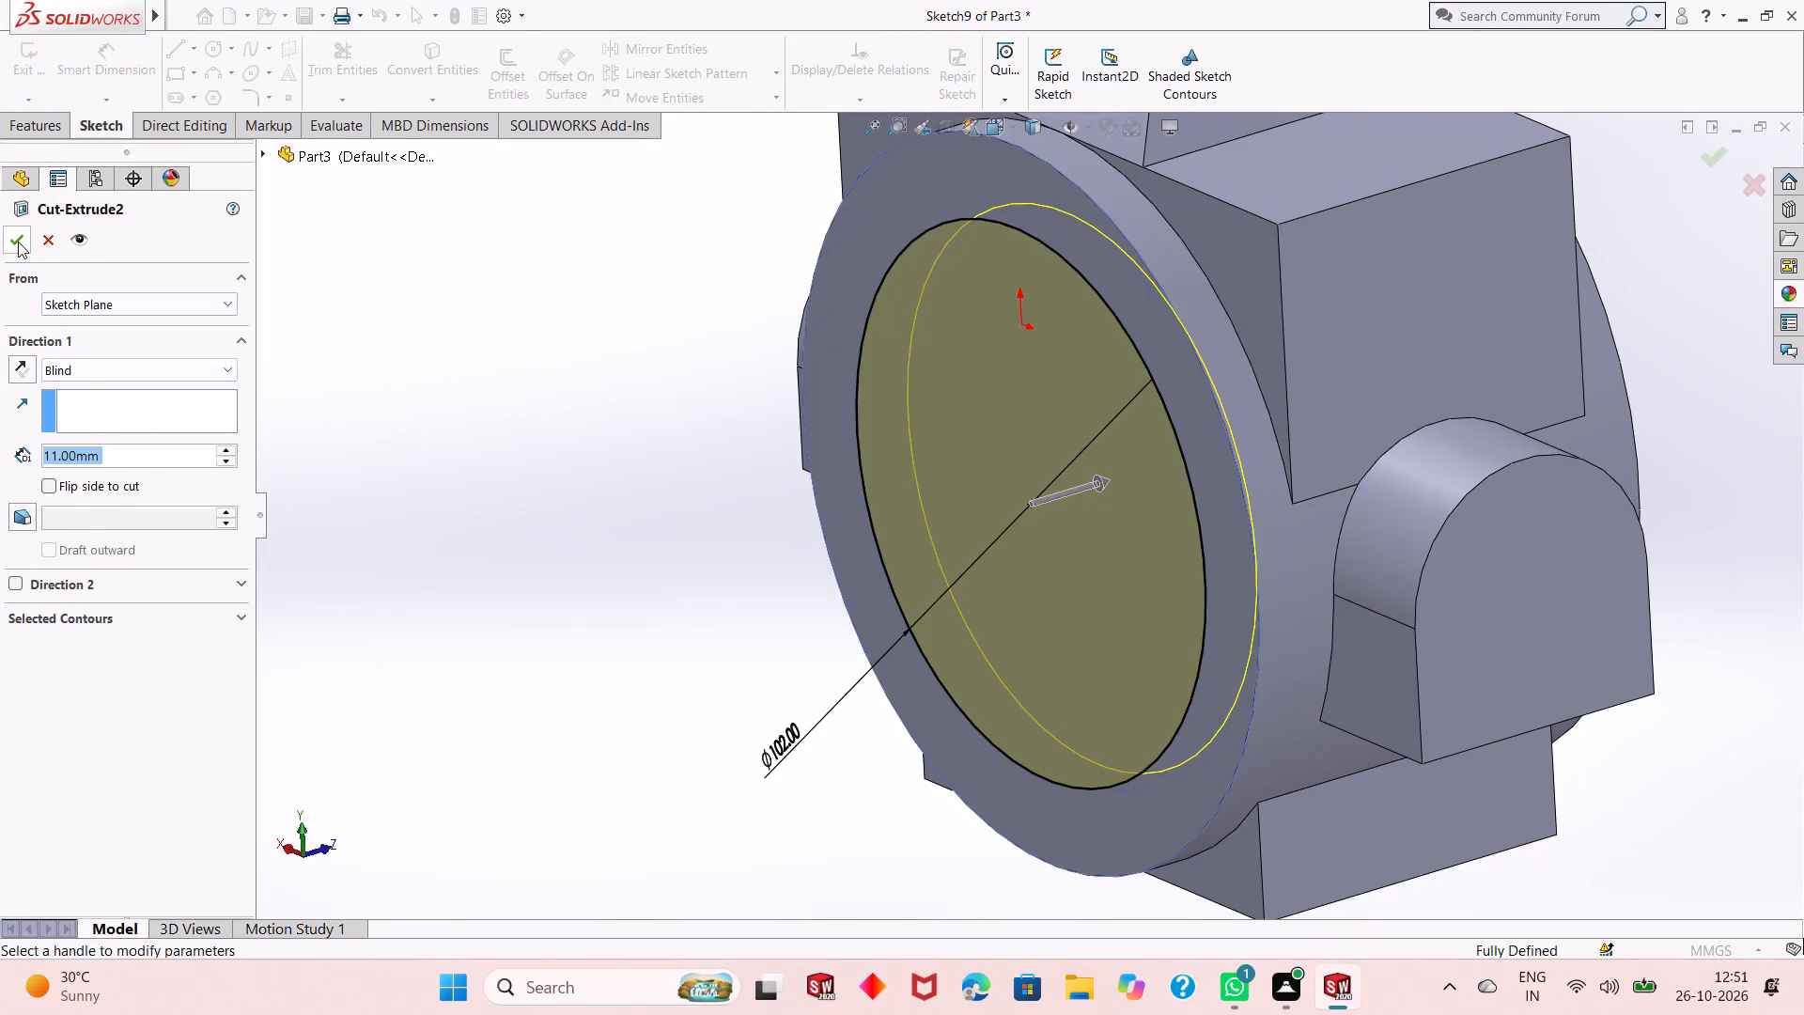
click(18, 242)
click(635, 567)
Start a sketch on the circular recess's floor and draw a concentric circle about 80 mm in diameter.
middle_drag(890, 578, 927, 539)
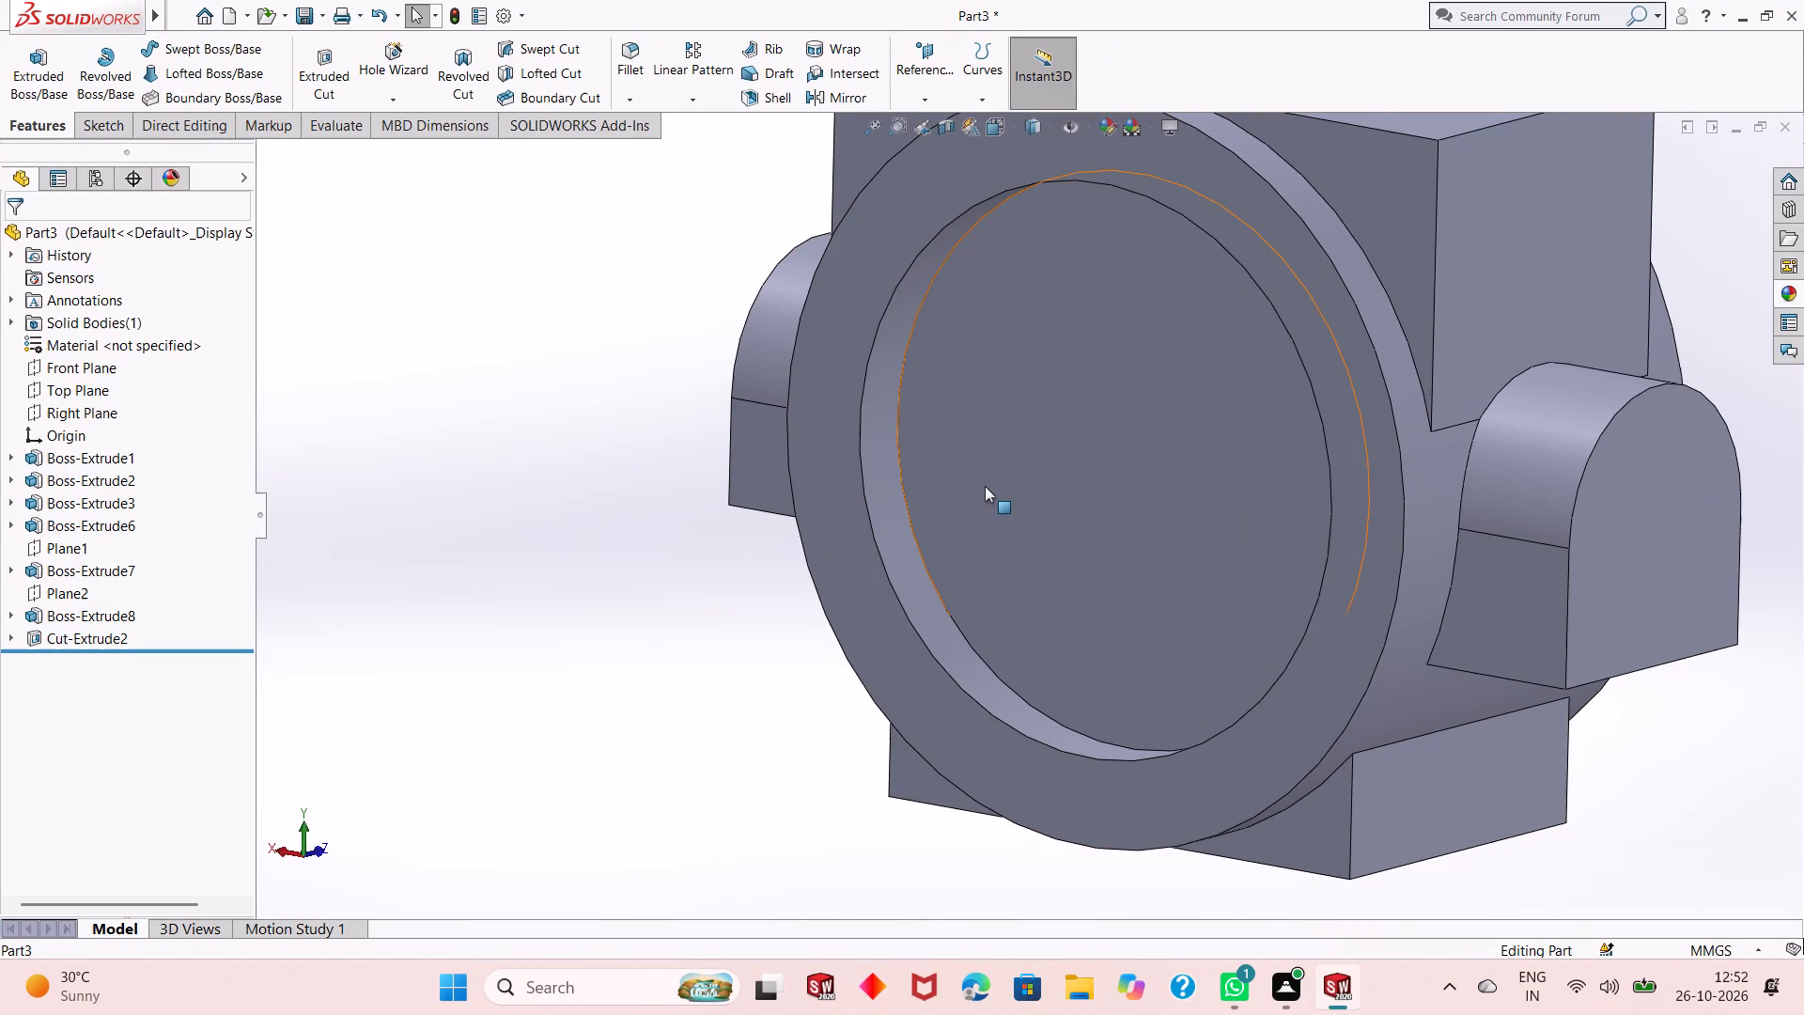
click(985, 486)
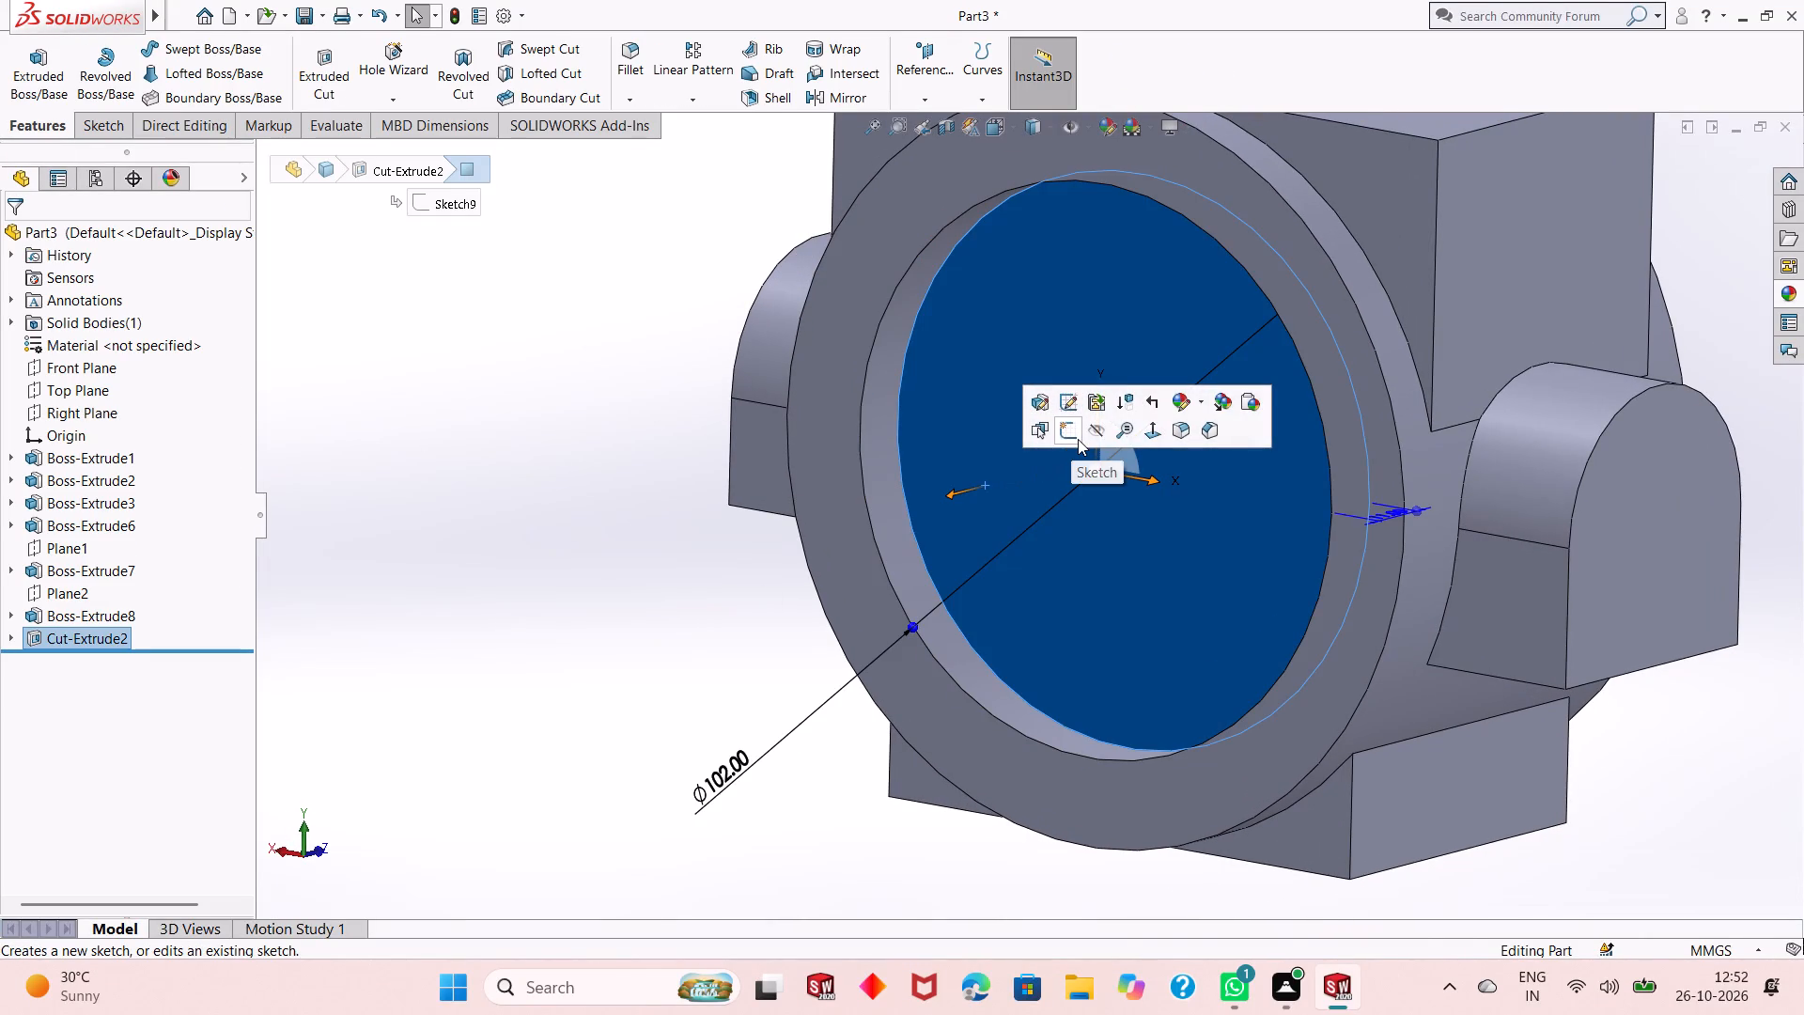
click(1078, 439)
click(502, 619)
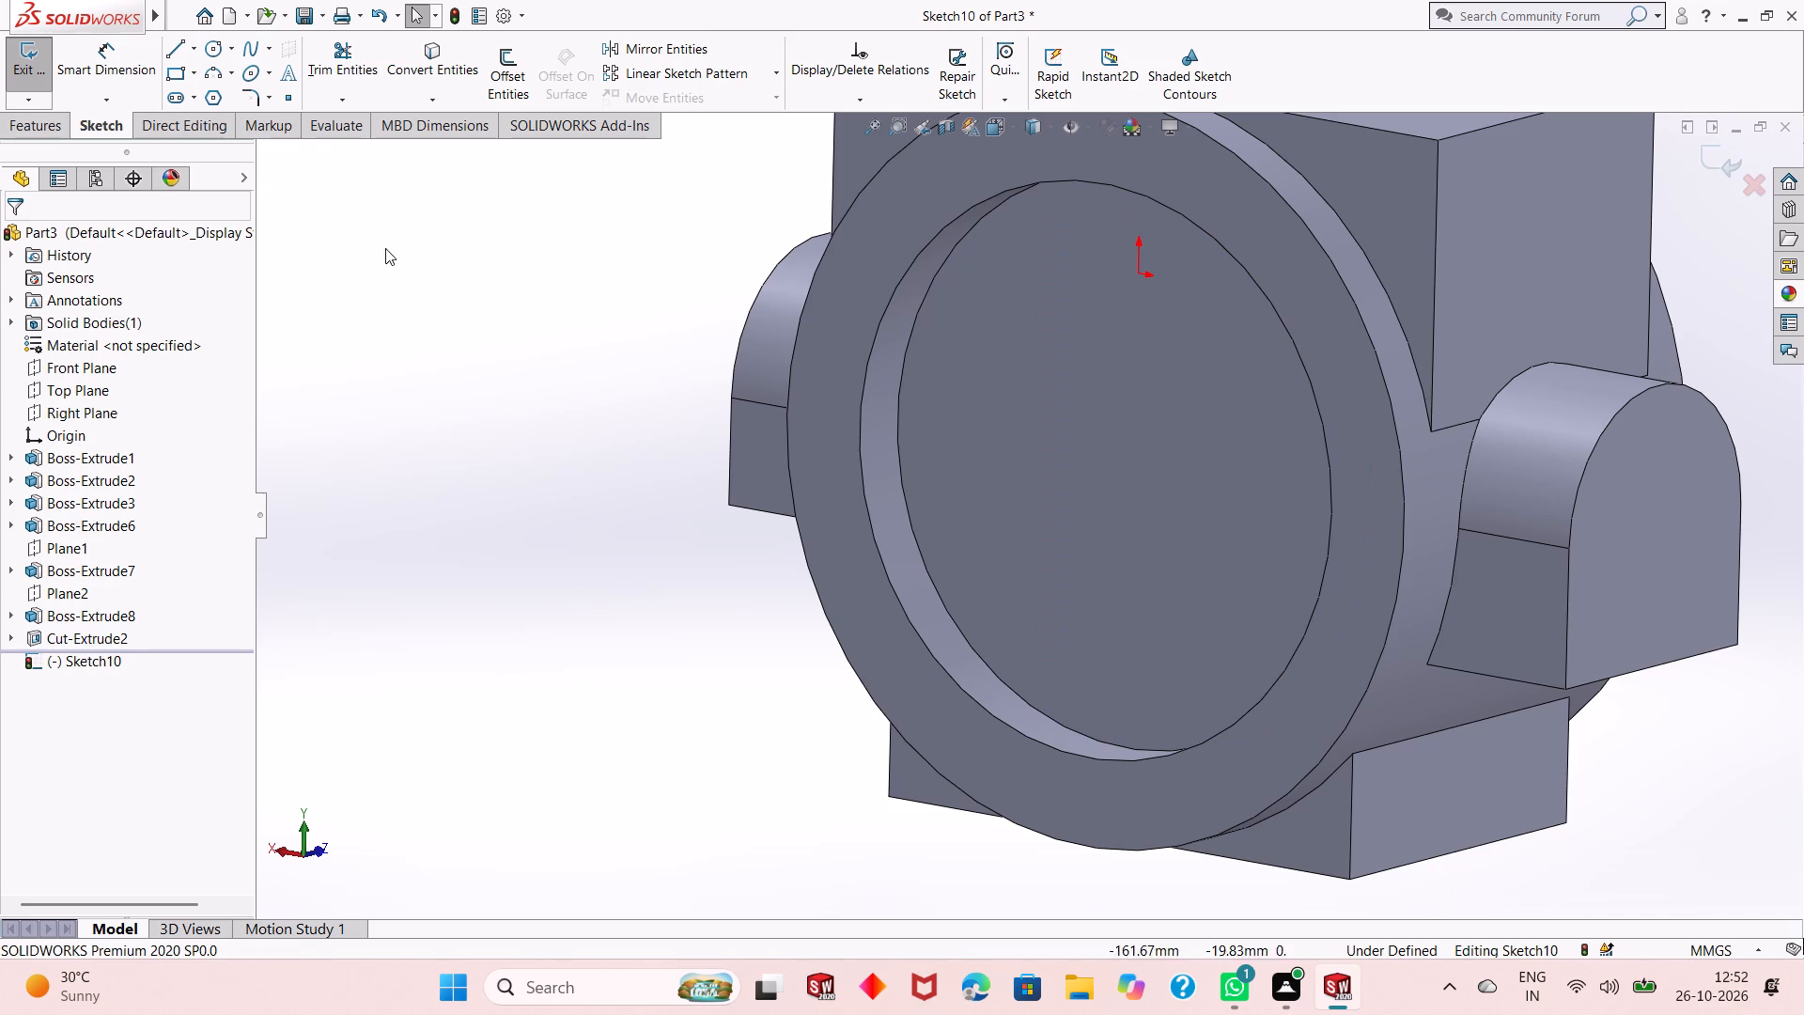
click(208, 46)
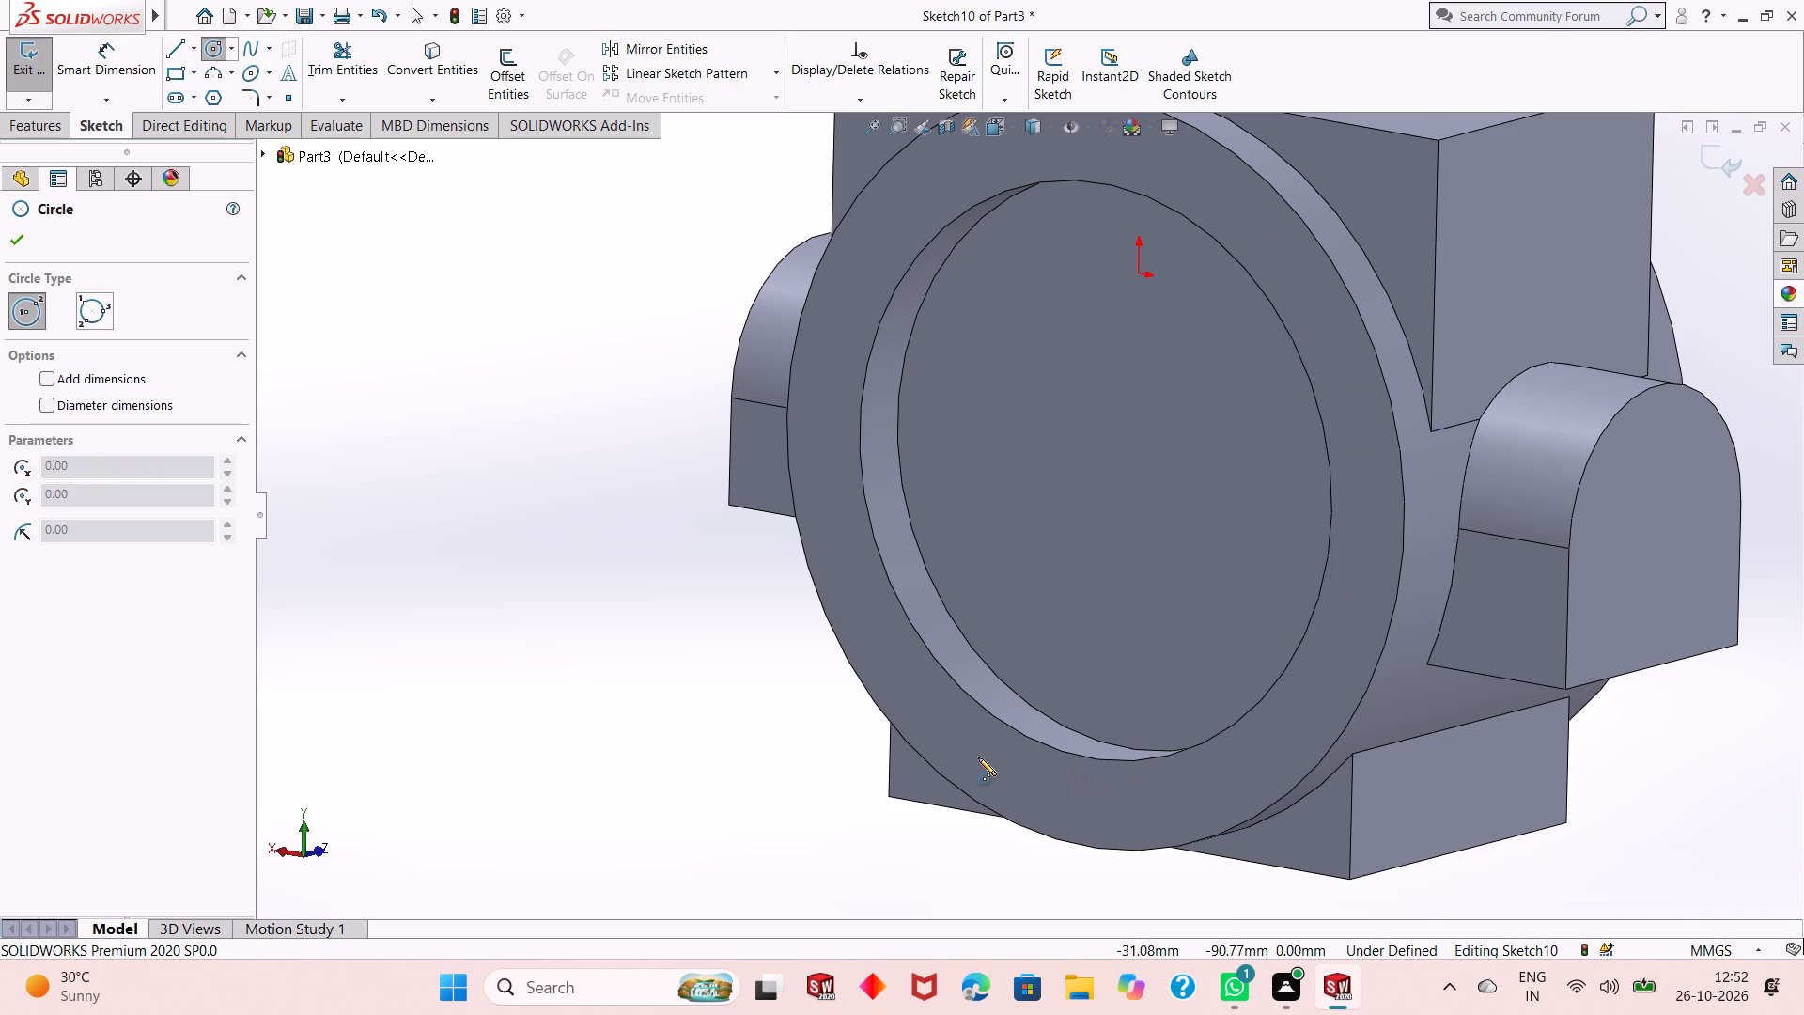
click(1133, 460)
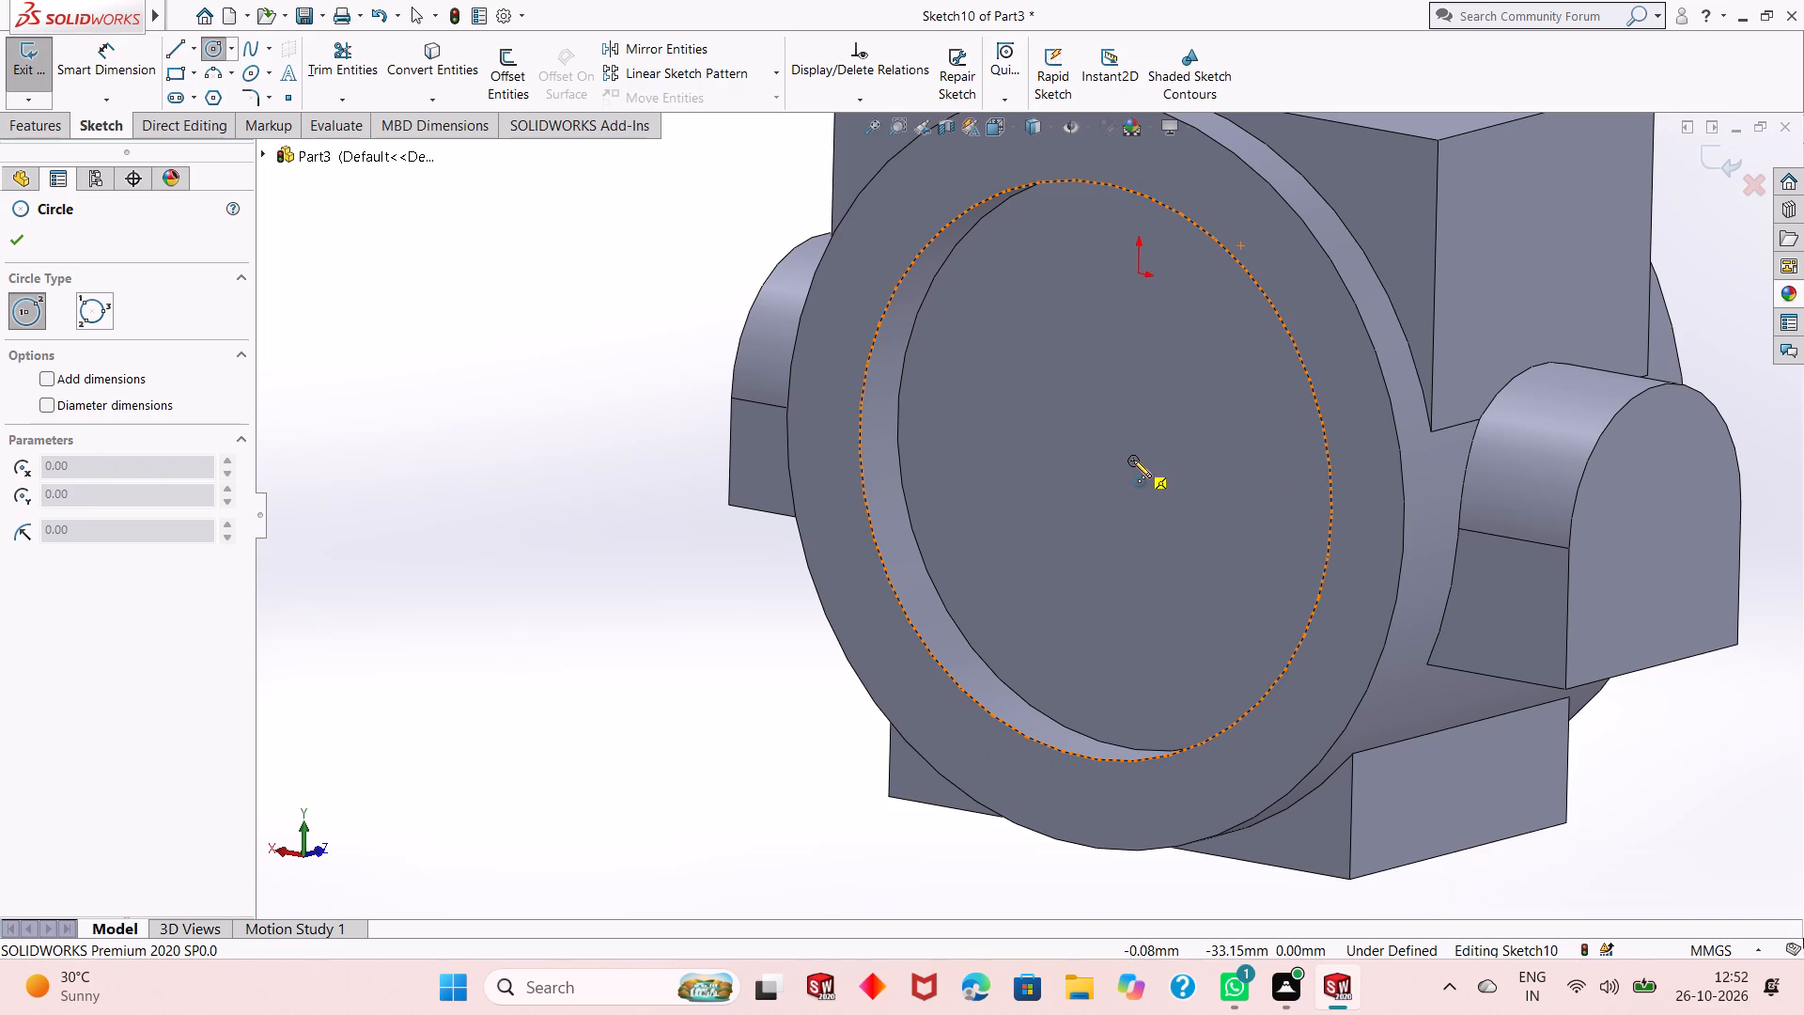
click(1027, 259)
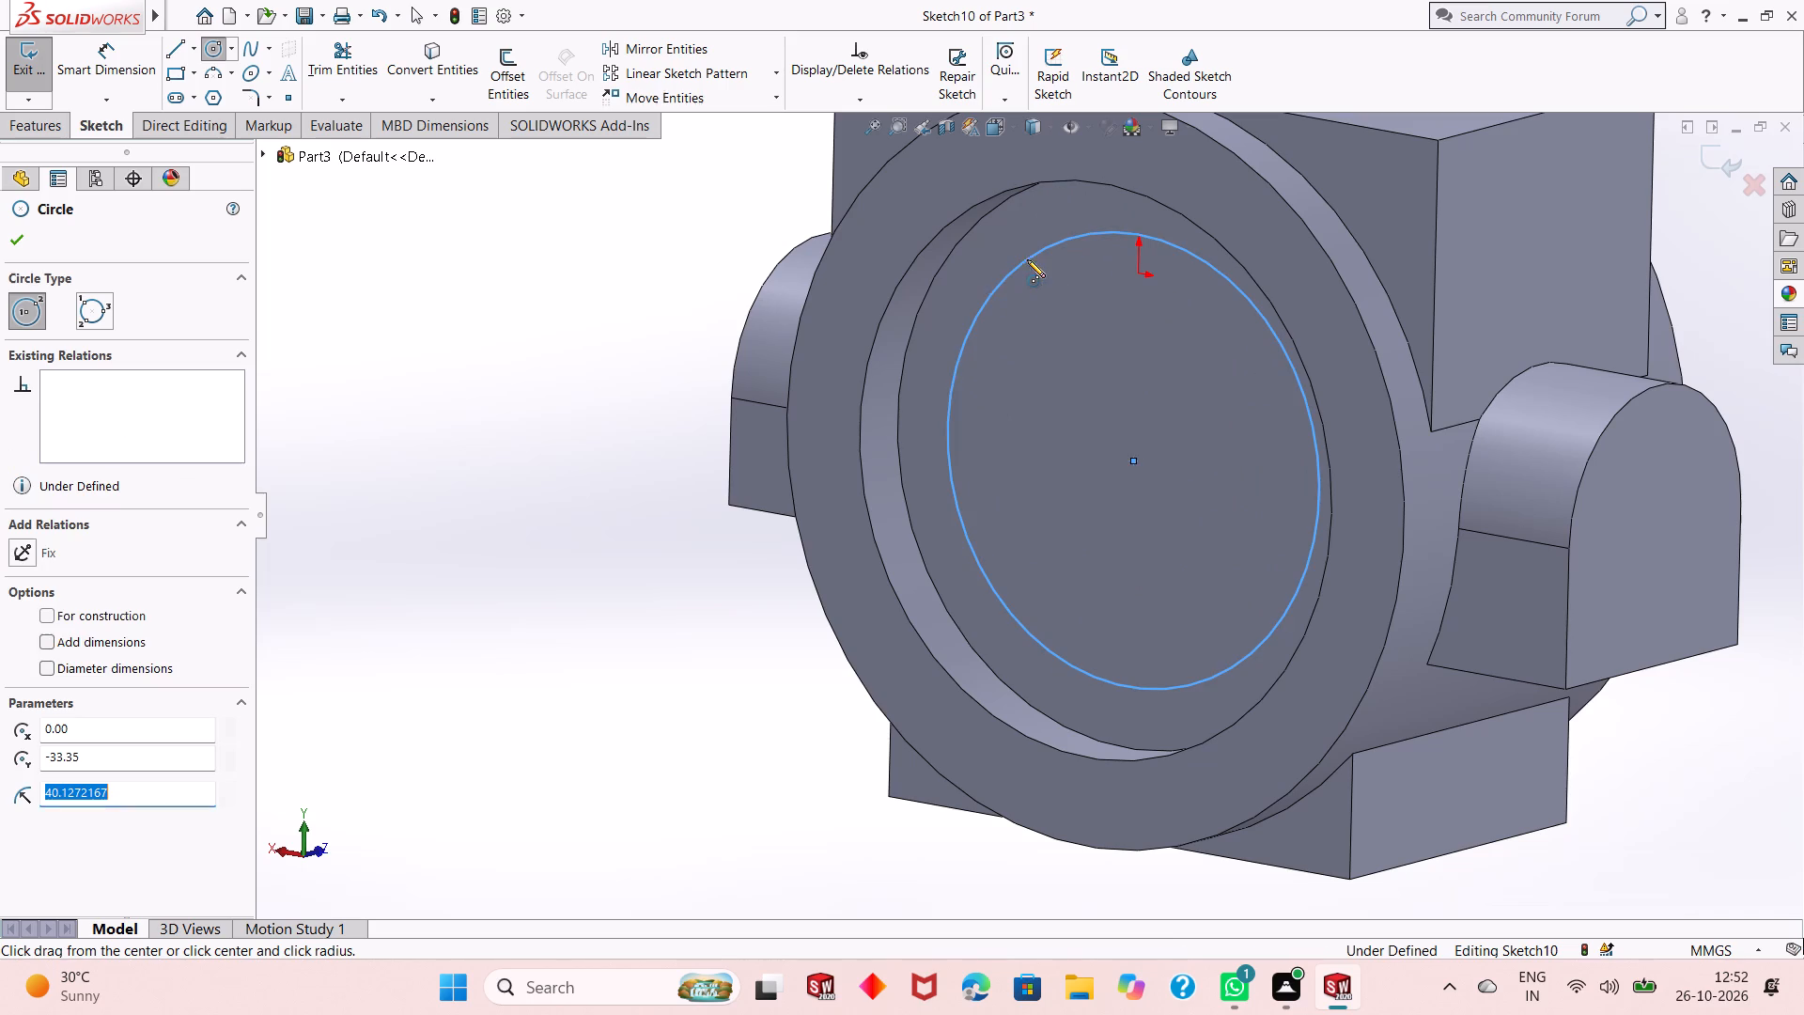
right_click(583, 313)
click(599, 326)
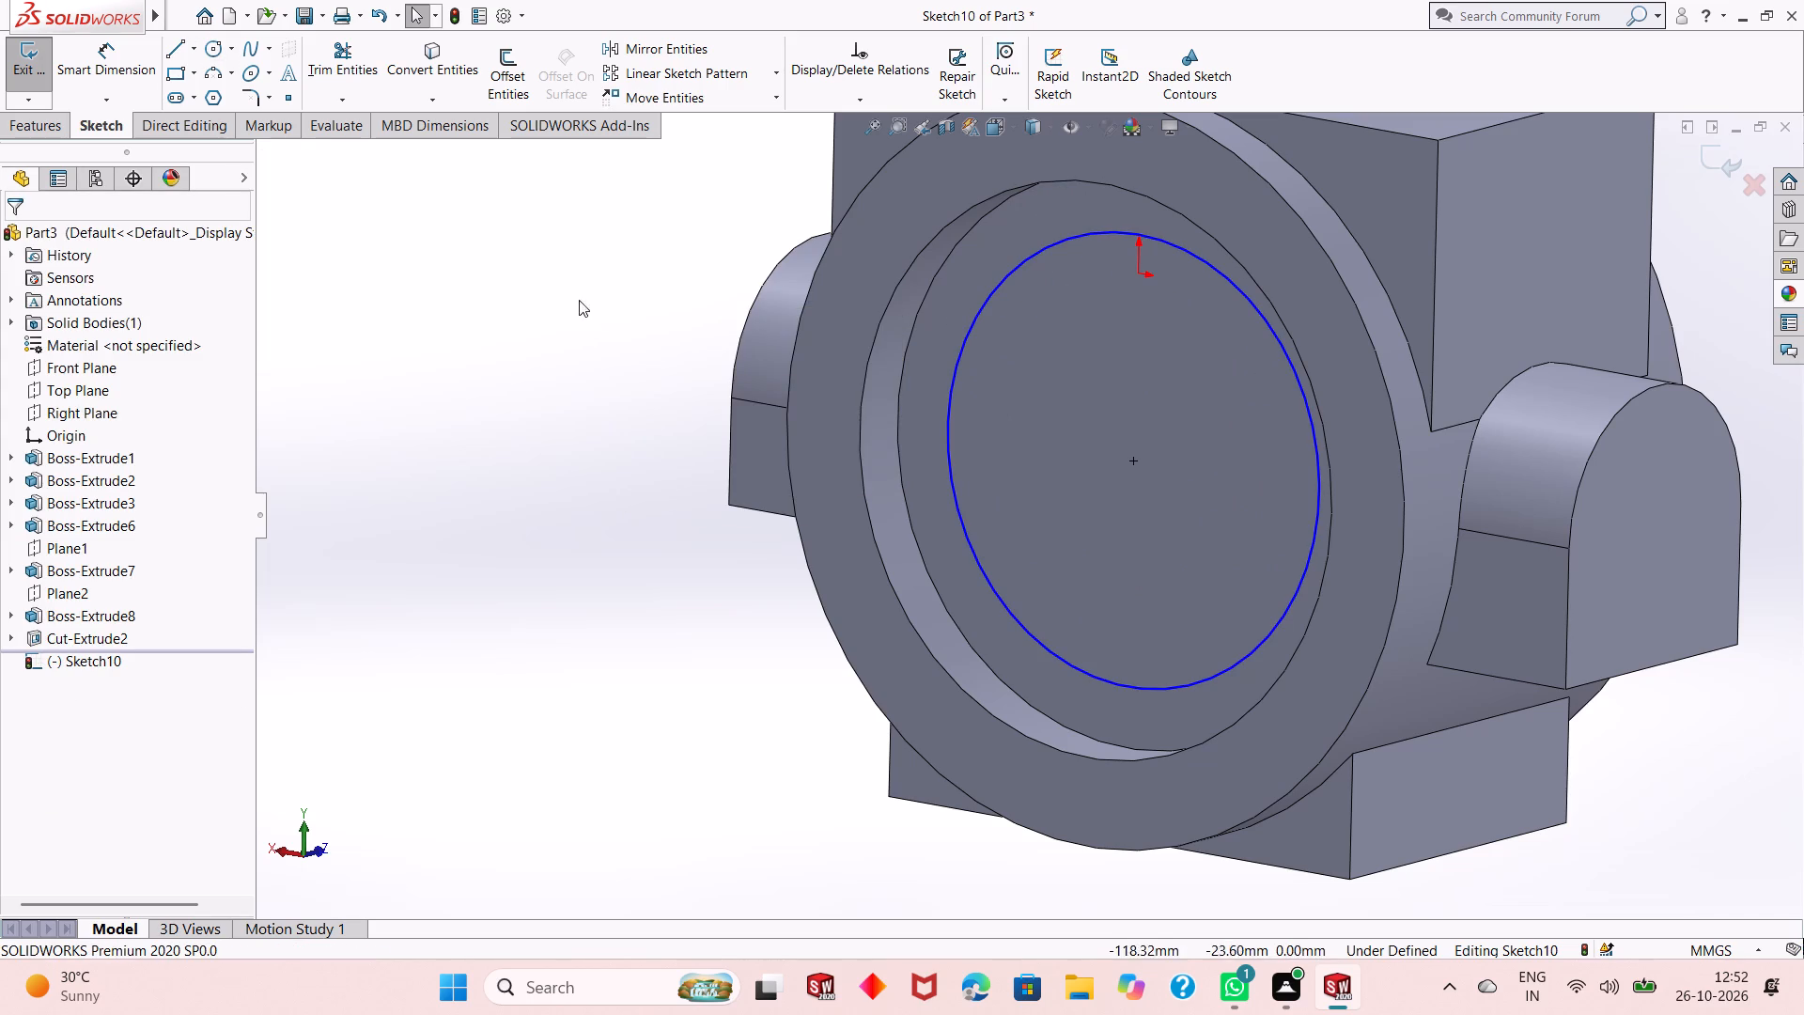
Dimension the diameter of the circle sketched on the recess floor to 110 mm.
click(127, 59)
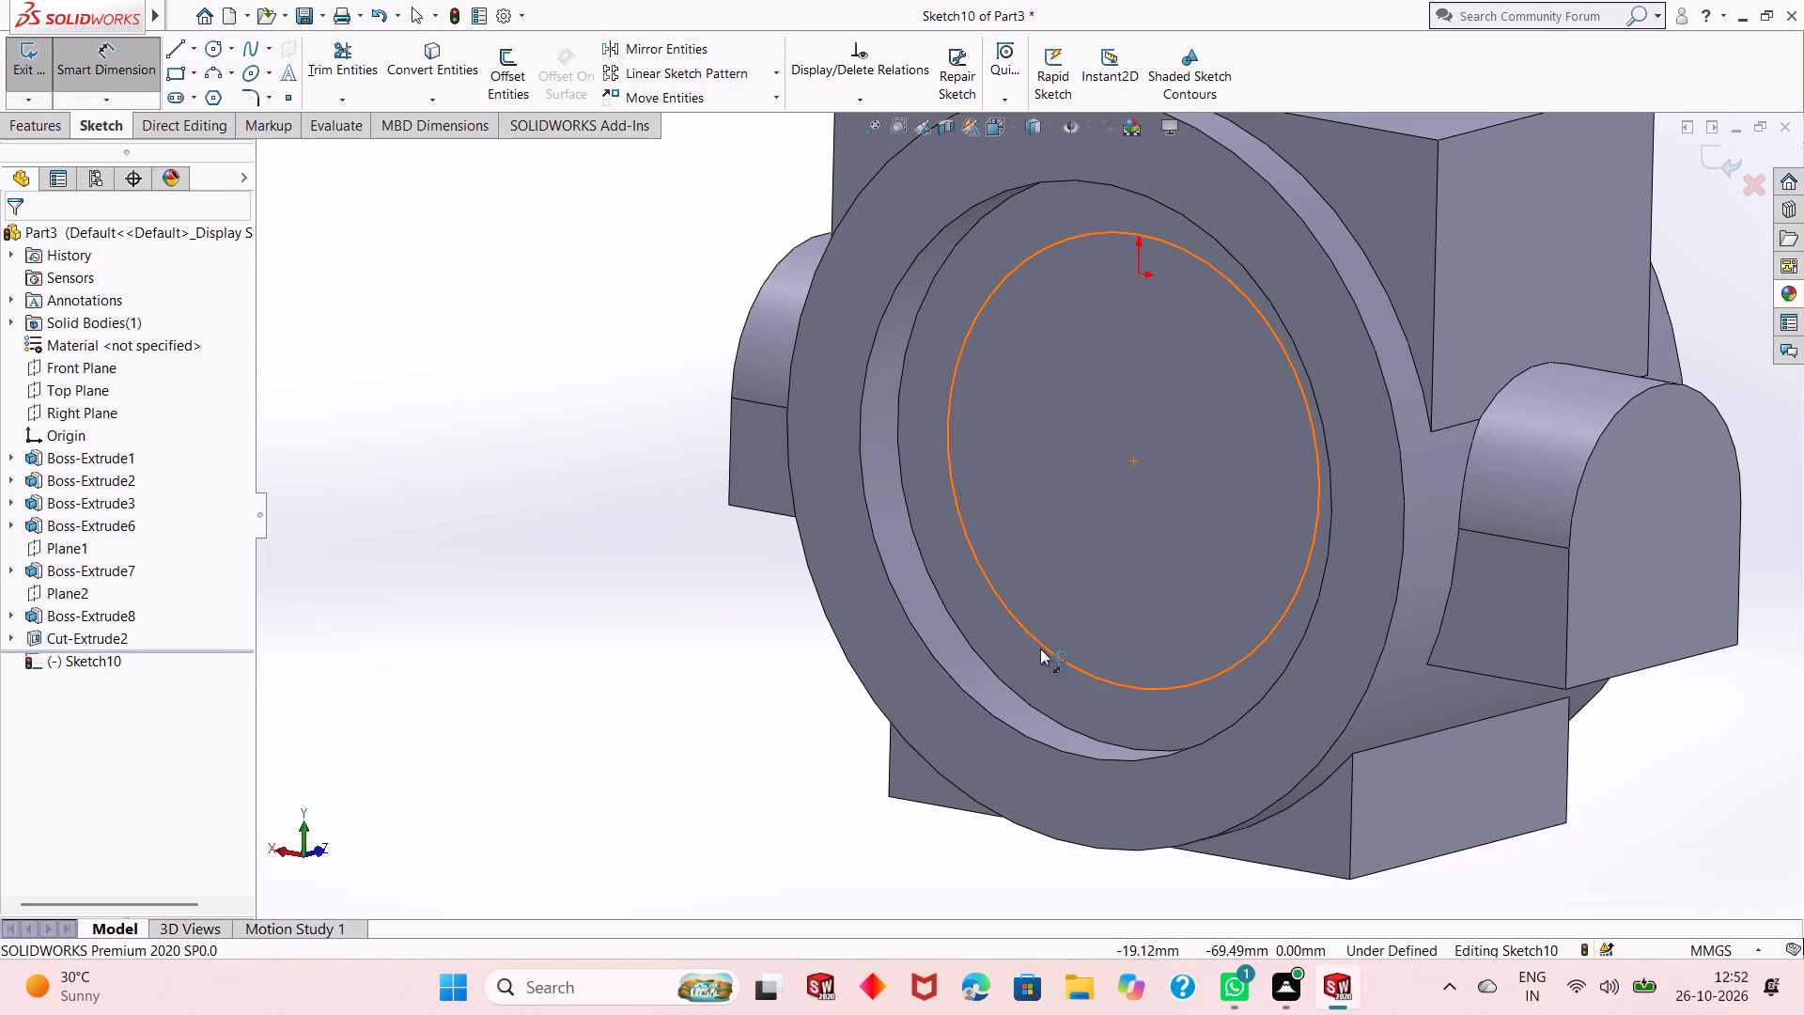
click(1040, 648)
click(732, 801)
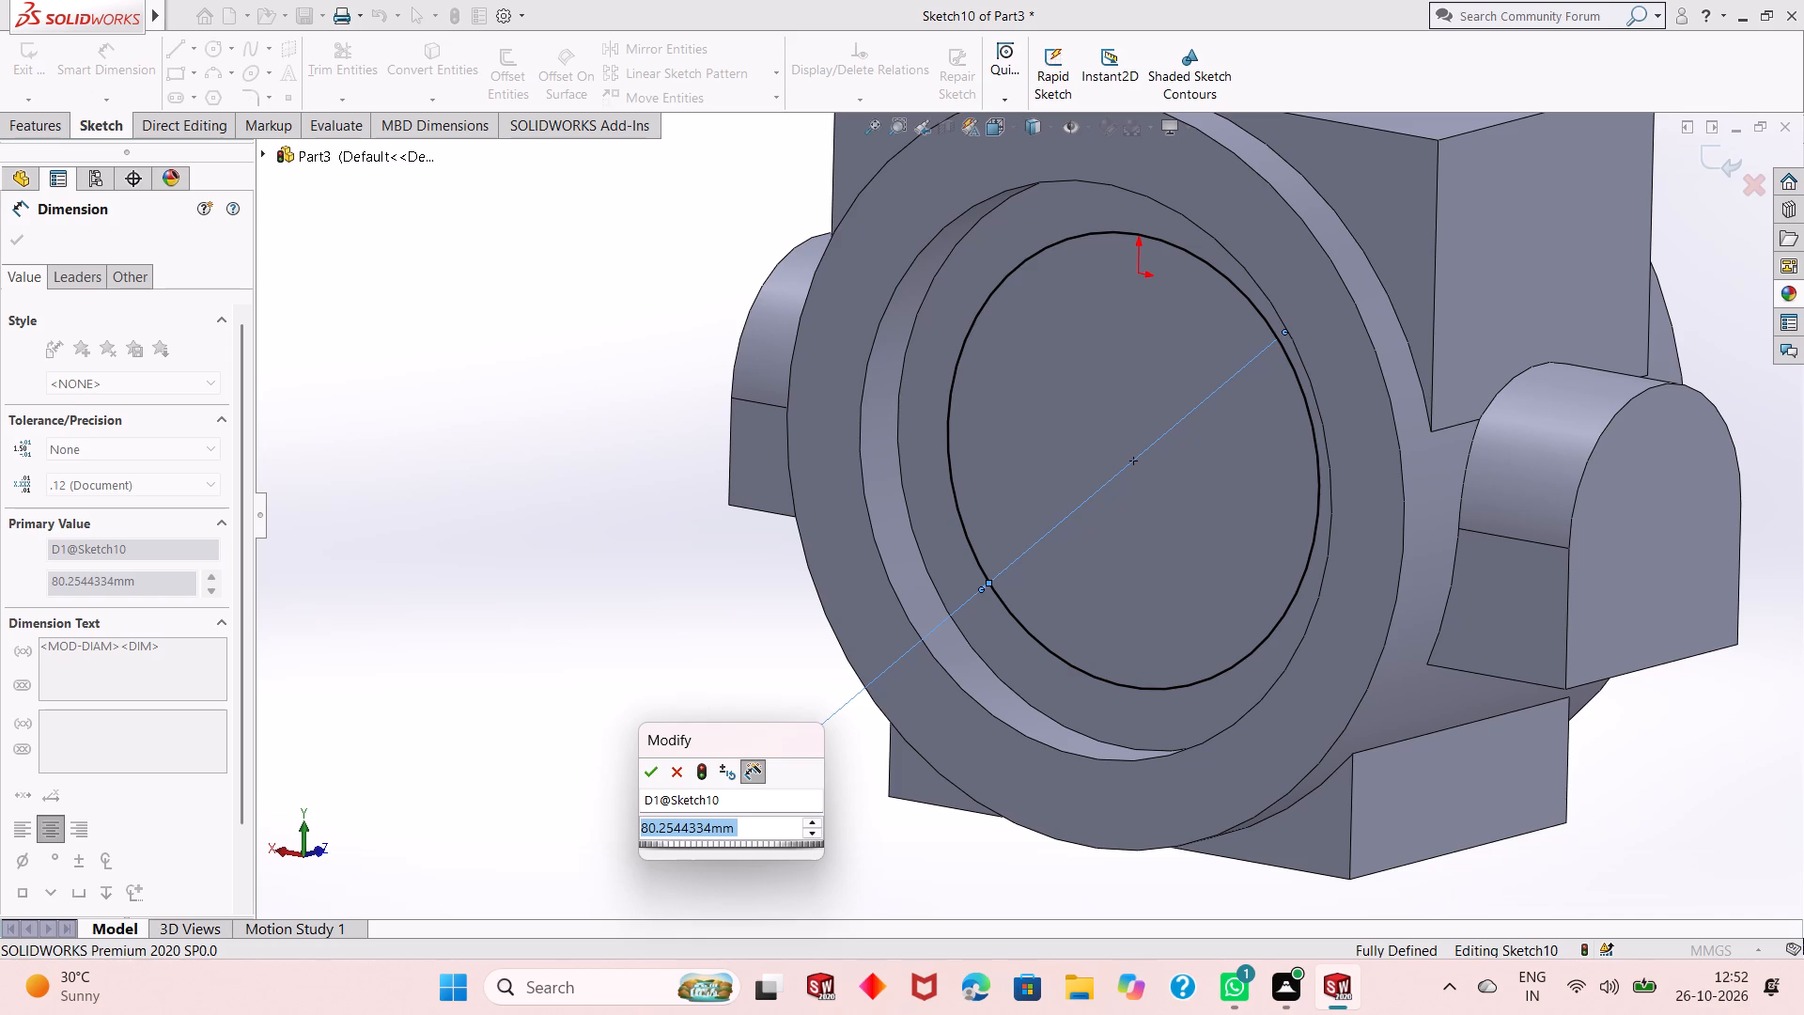
text(110)
key(Return)
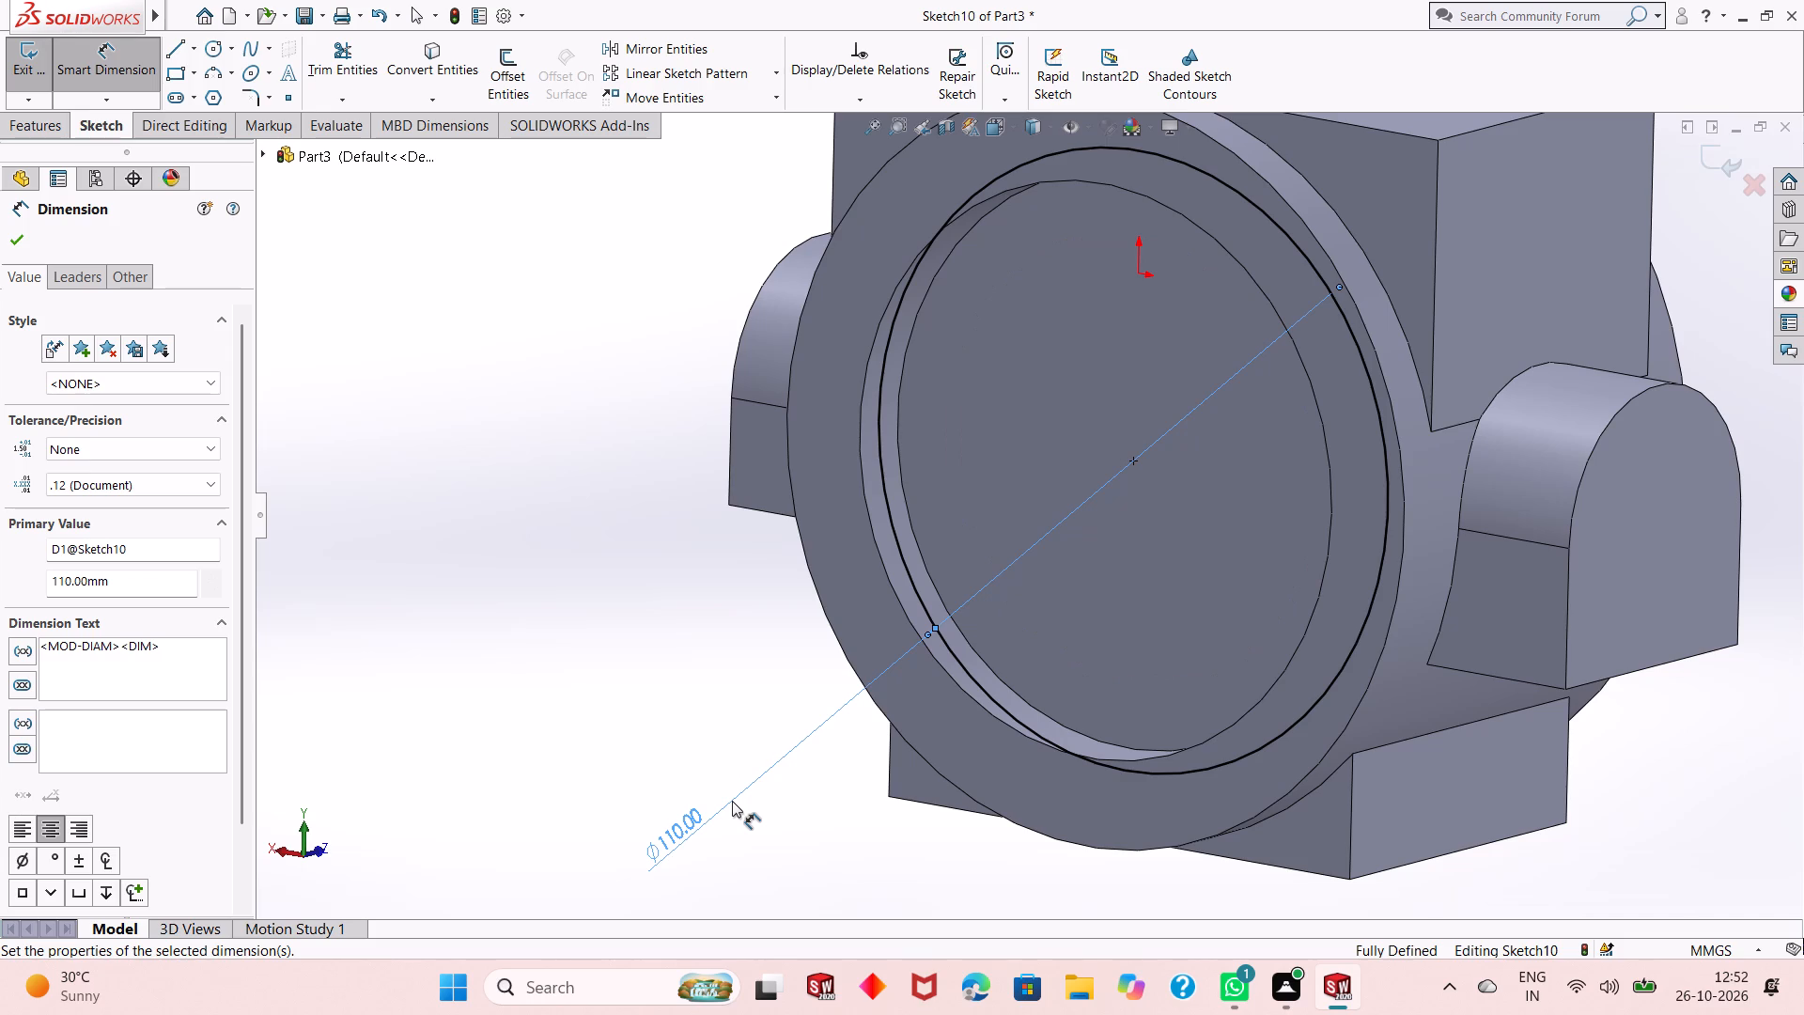
scroll(1230, 671, up, 2)
middle_drag(1225, 651, 1216, 651)
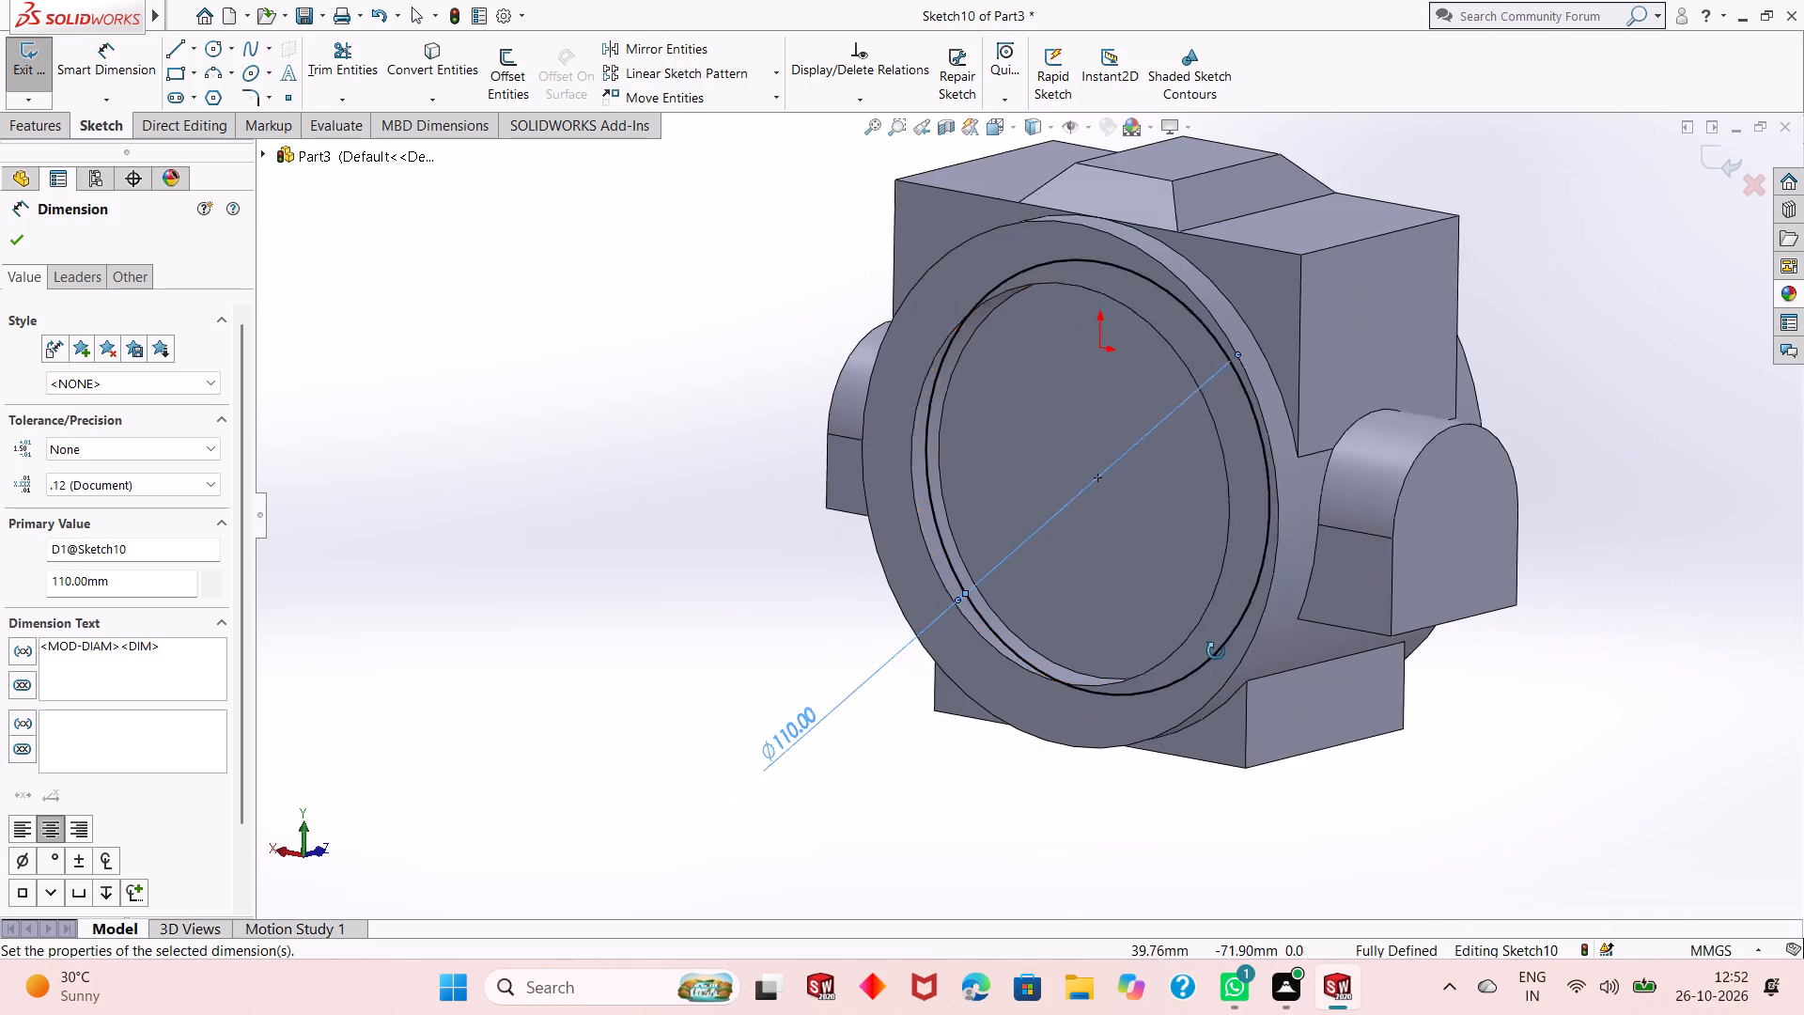
middle_drag(1216, 651, 1172, 664)
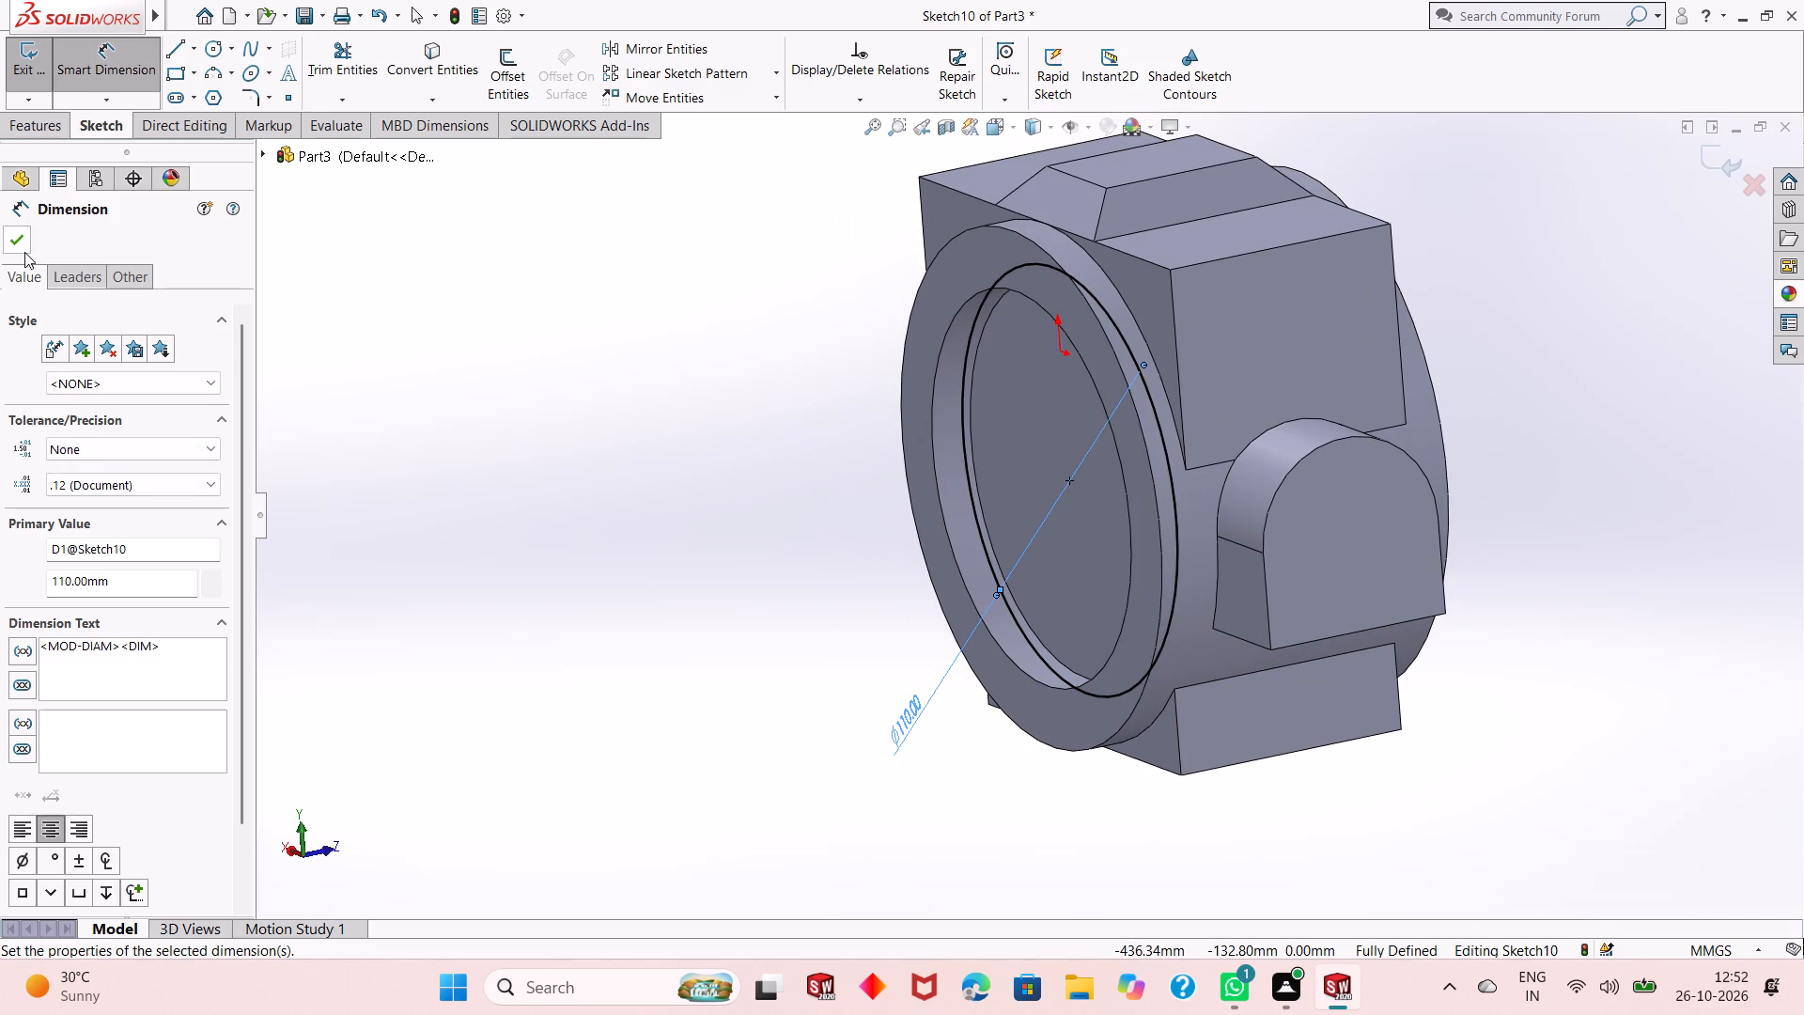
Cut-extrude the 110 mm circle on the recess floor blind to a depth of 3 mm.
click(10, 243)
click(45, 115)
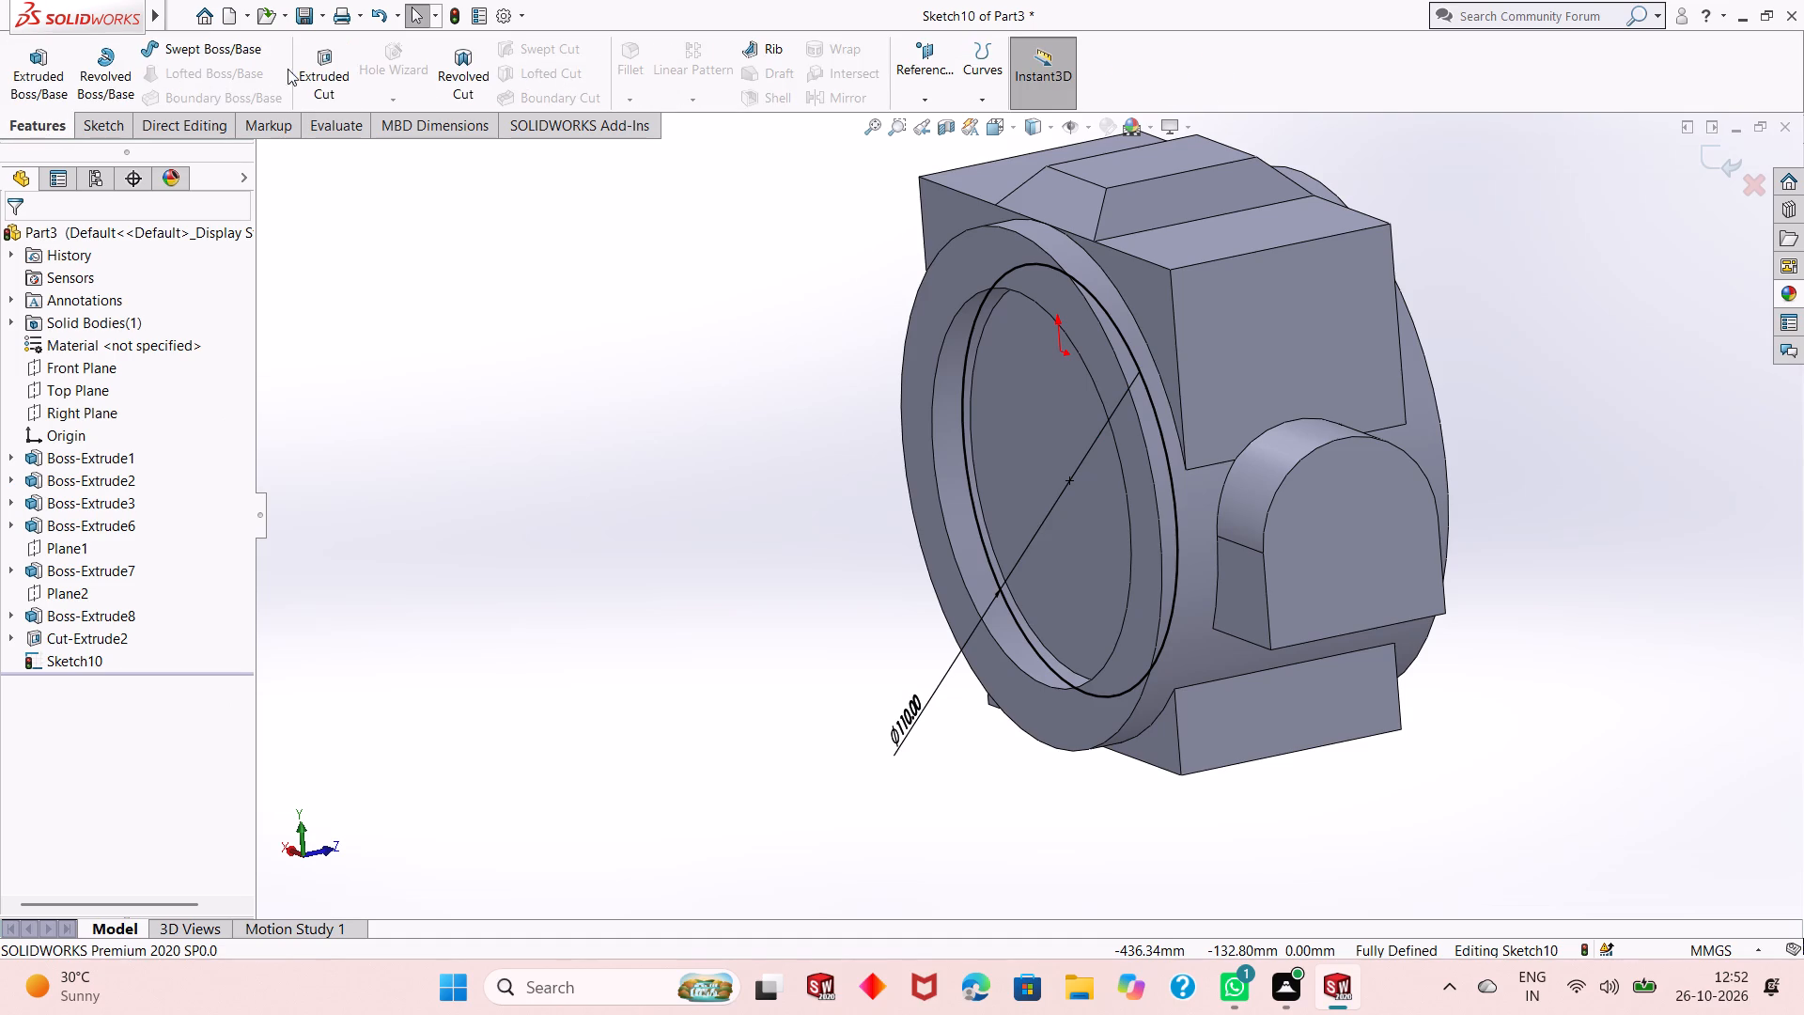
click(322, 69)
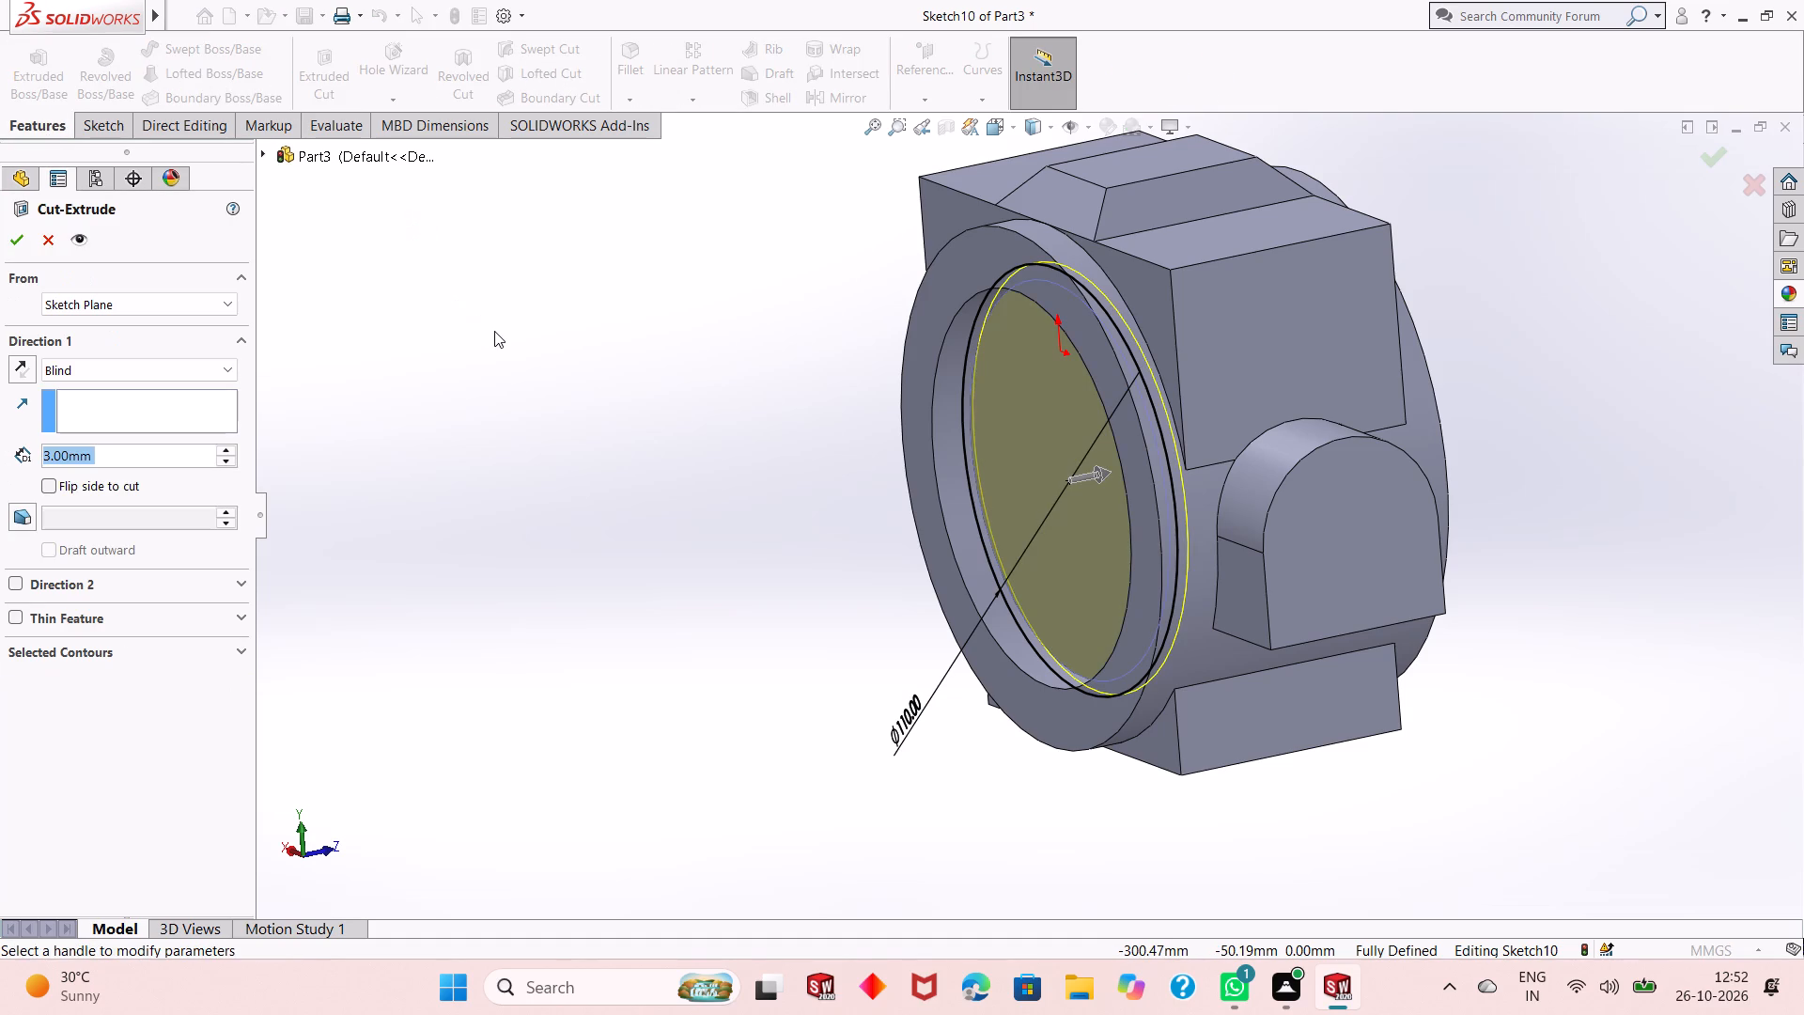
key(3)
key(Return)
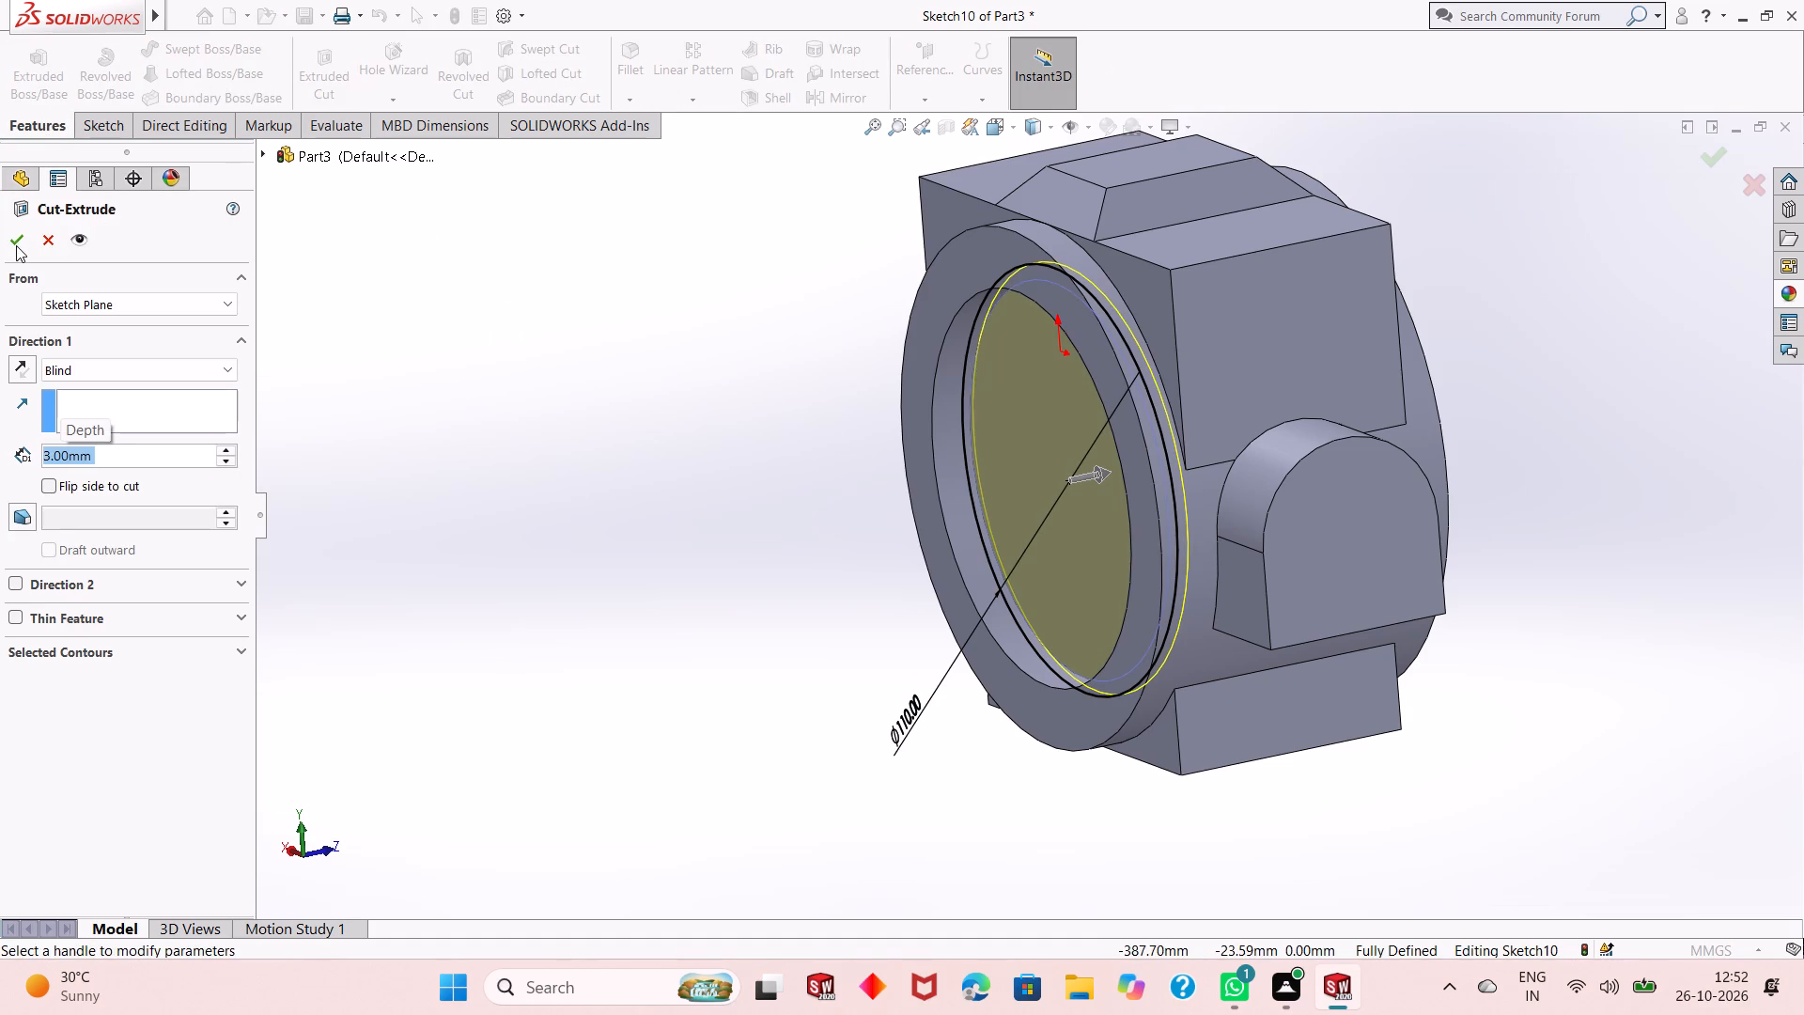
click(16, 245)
Examine the stepped bore in the cylinder's end face from several angles.
middle_drag(674, 448, 717, 443)
middle_click(717, 443)
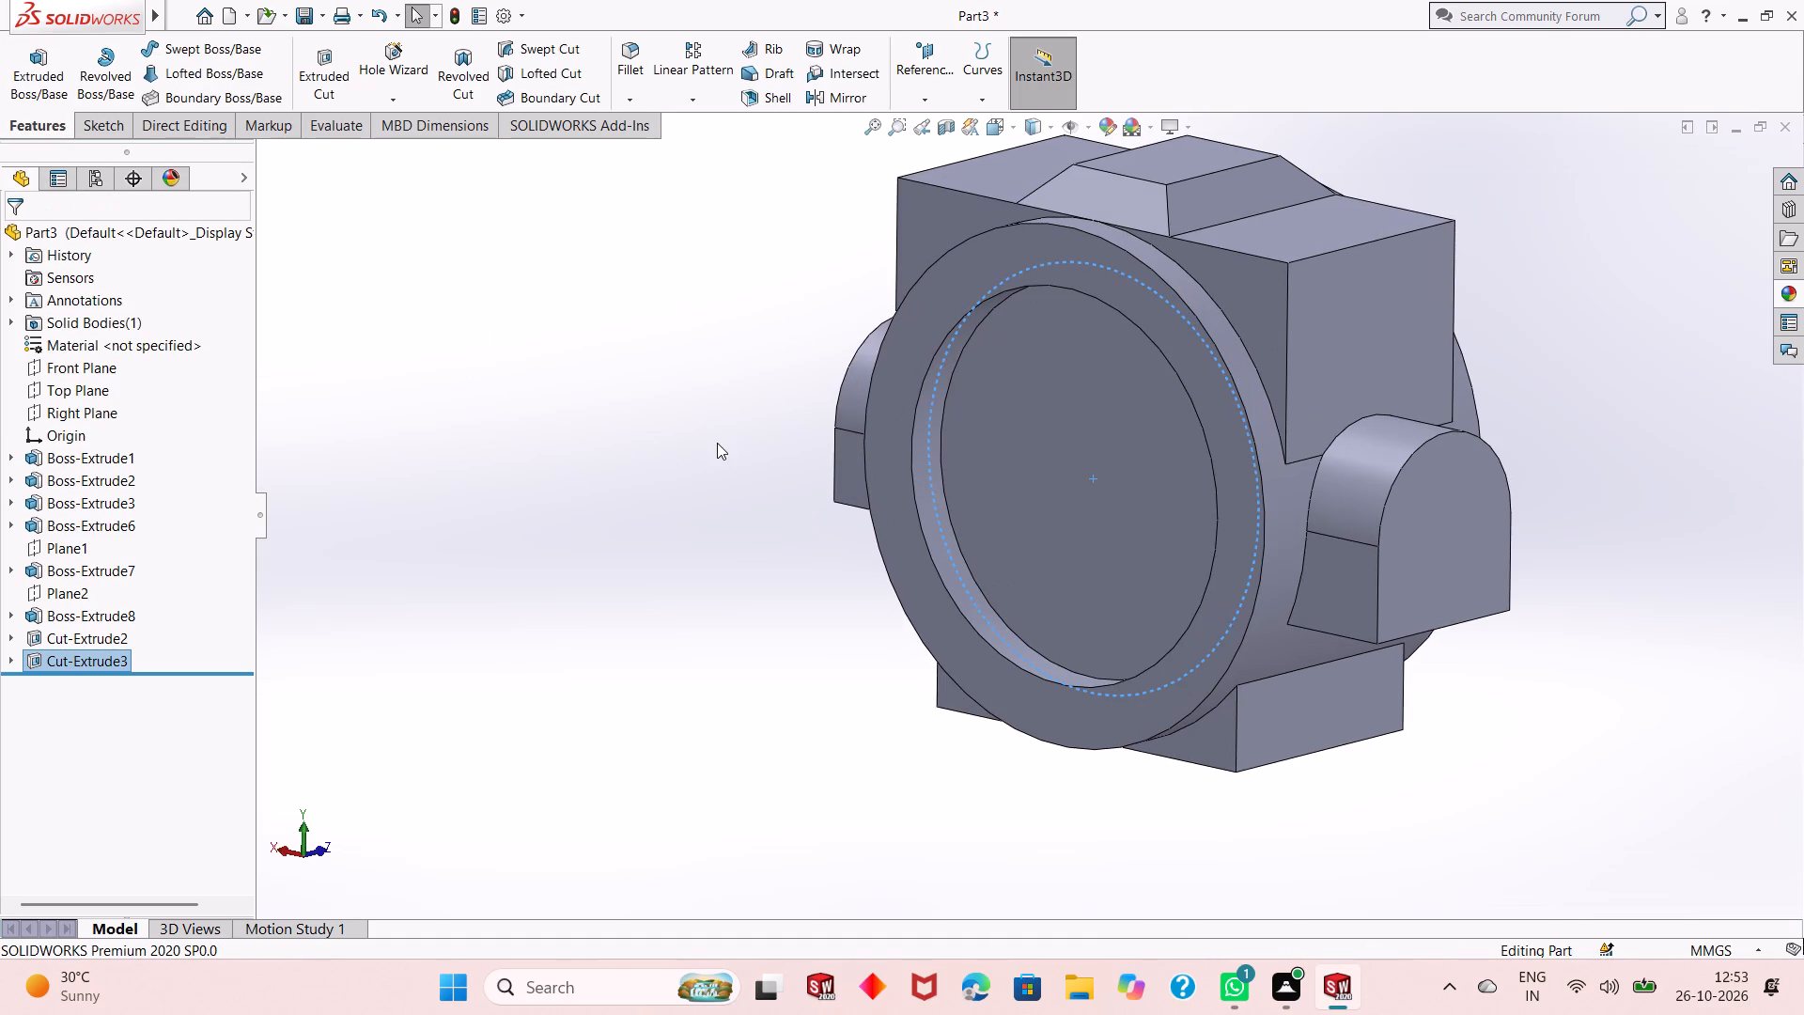
click(717, 443)
middle_drag(1001, 475, 958, 487)
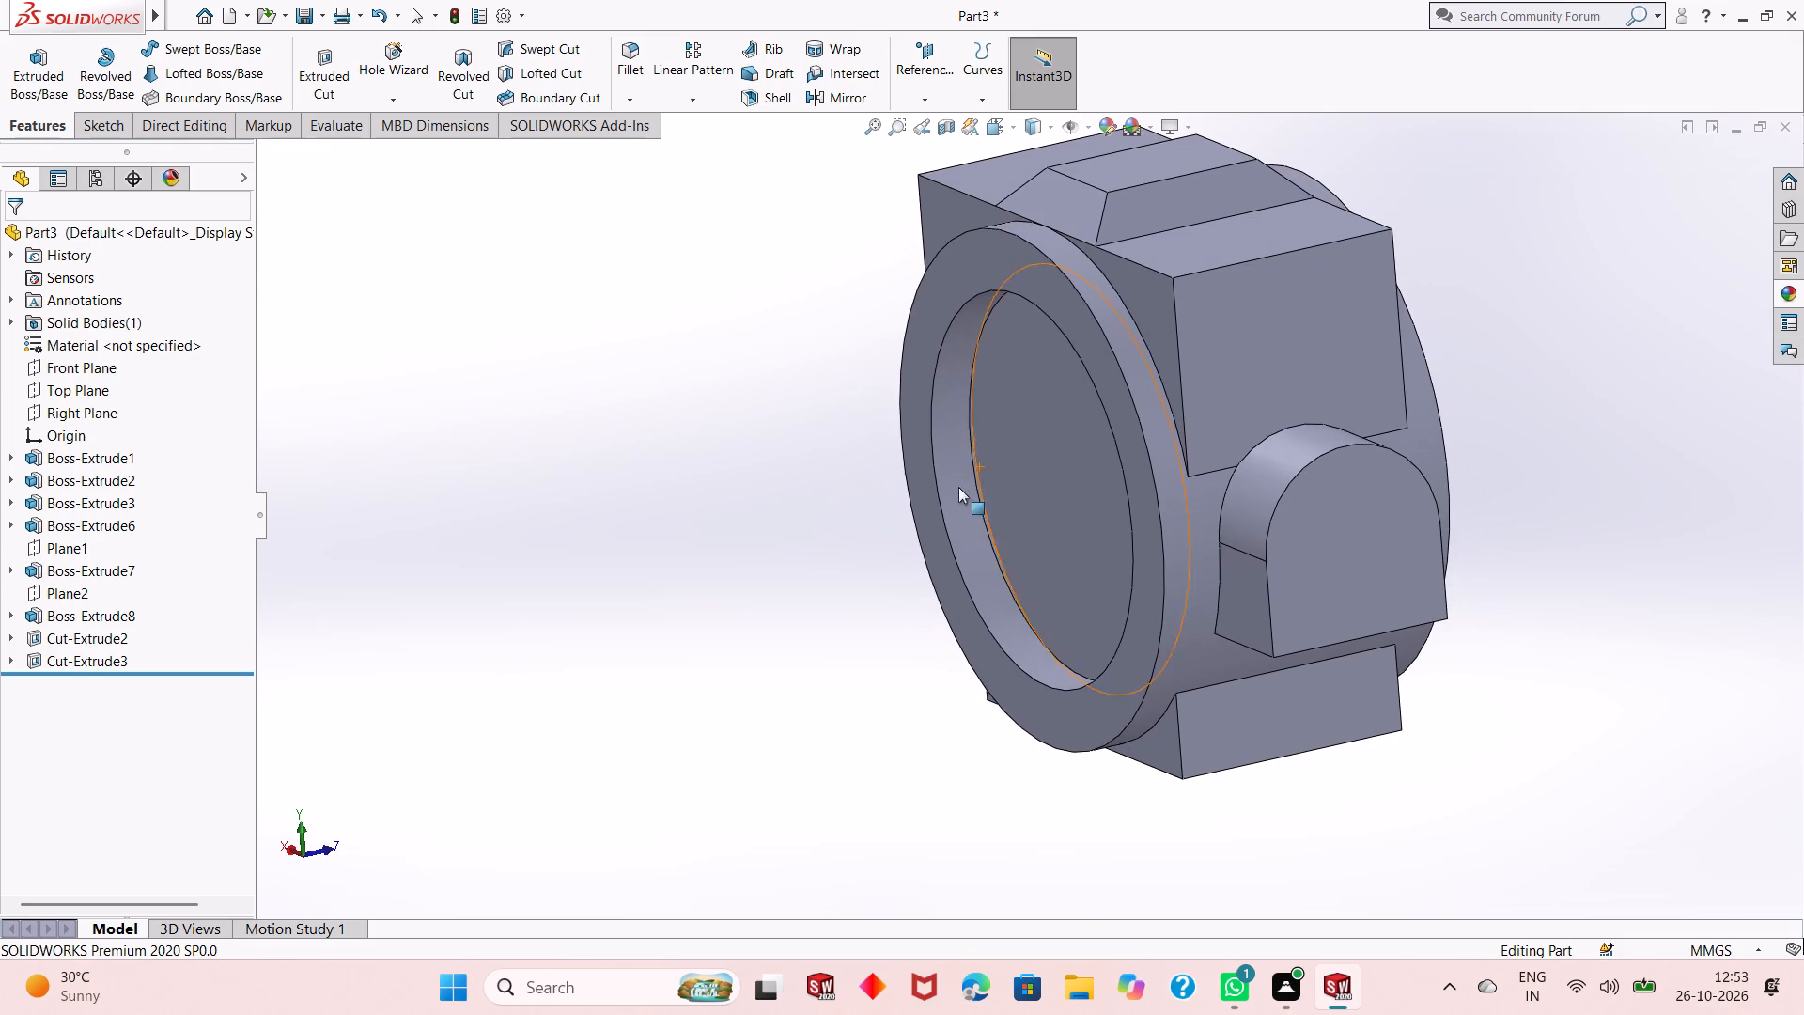
scroll(978, 487, down, 4)
scroll(1043, 577, up, 6)
middle_drag(1070, 576, 1165, 539)
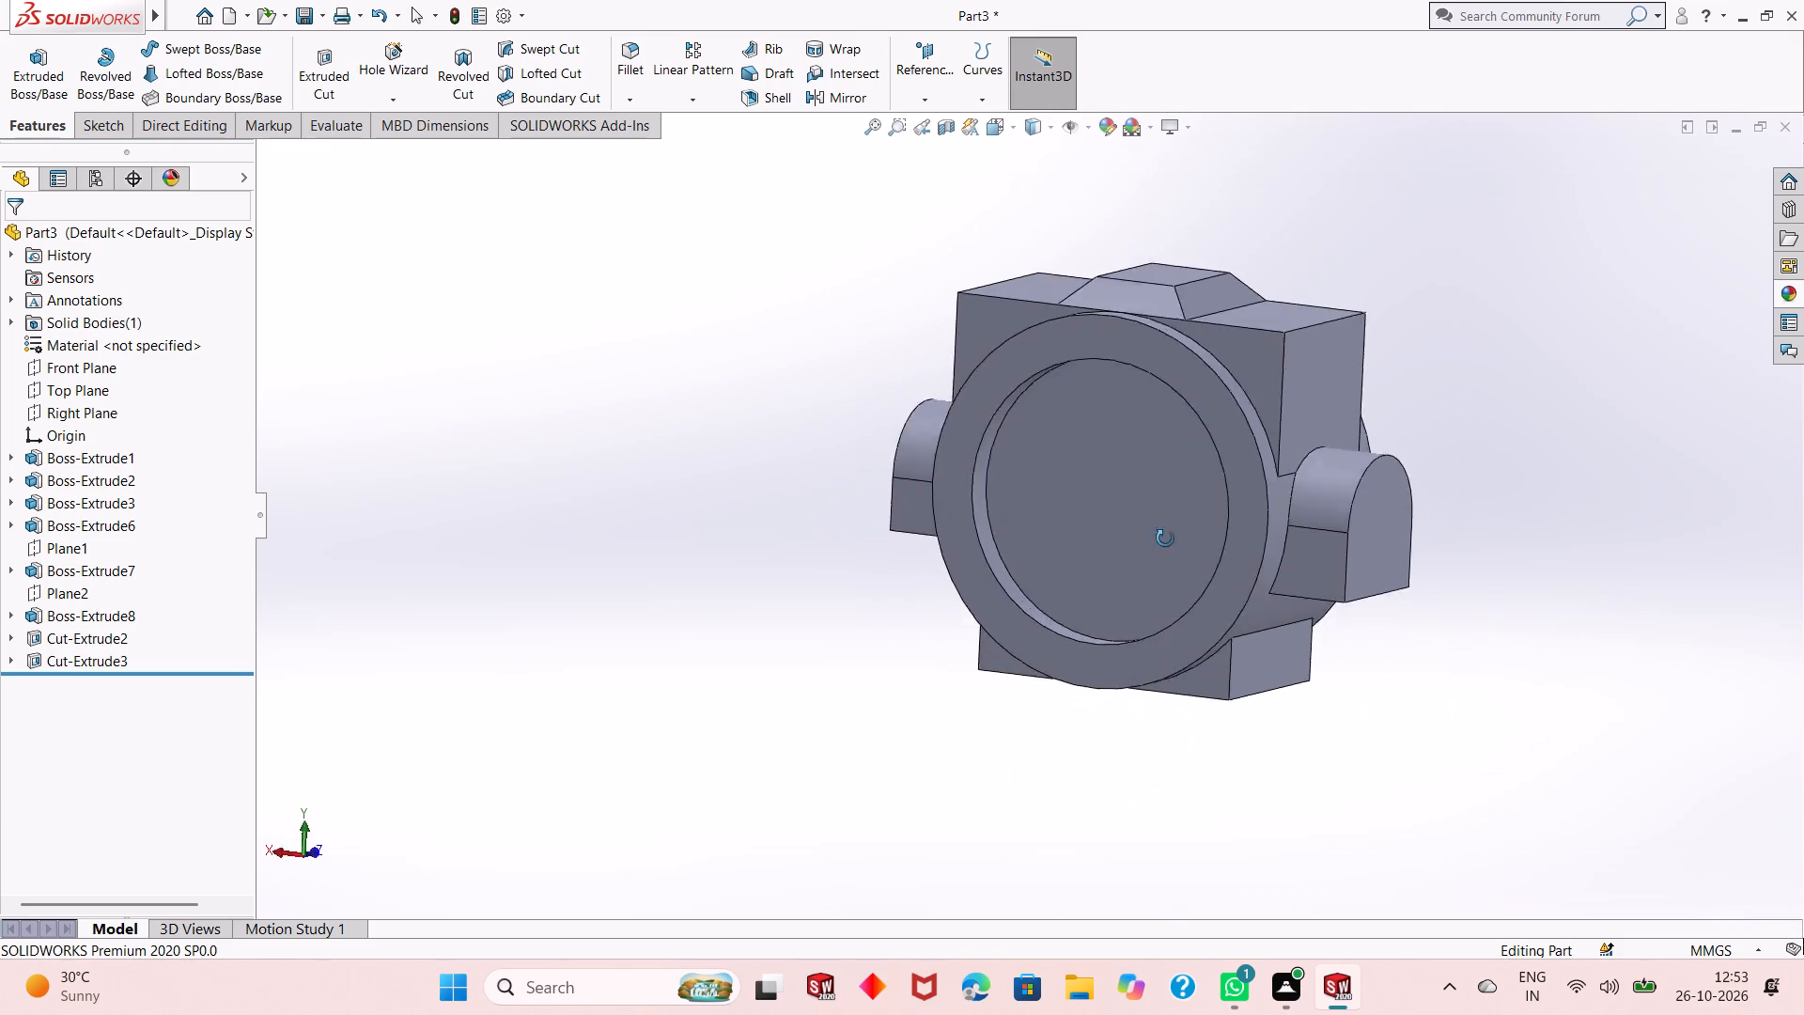
middle_drag(1165, 539, 1052, 598)
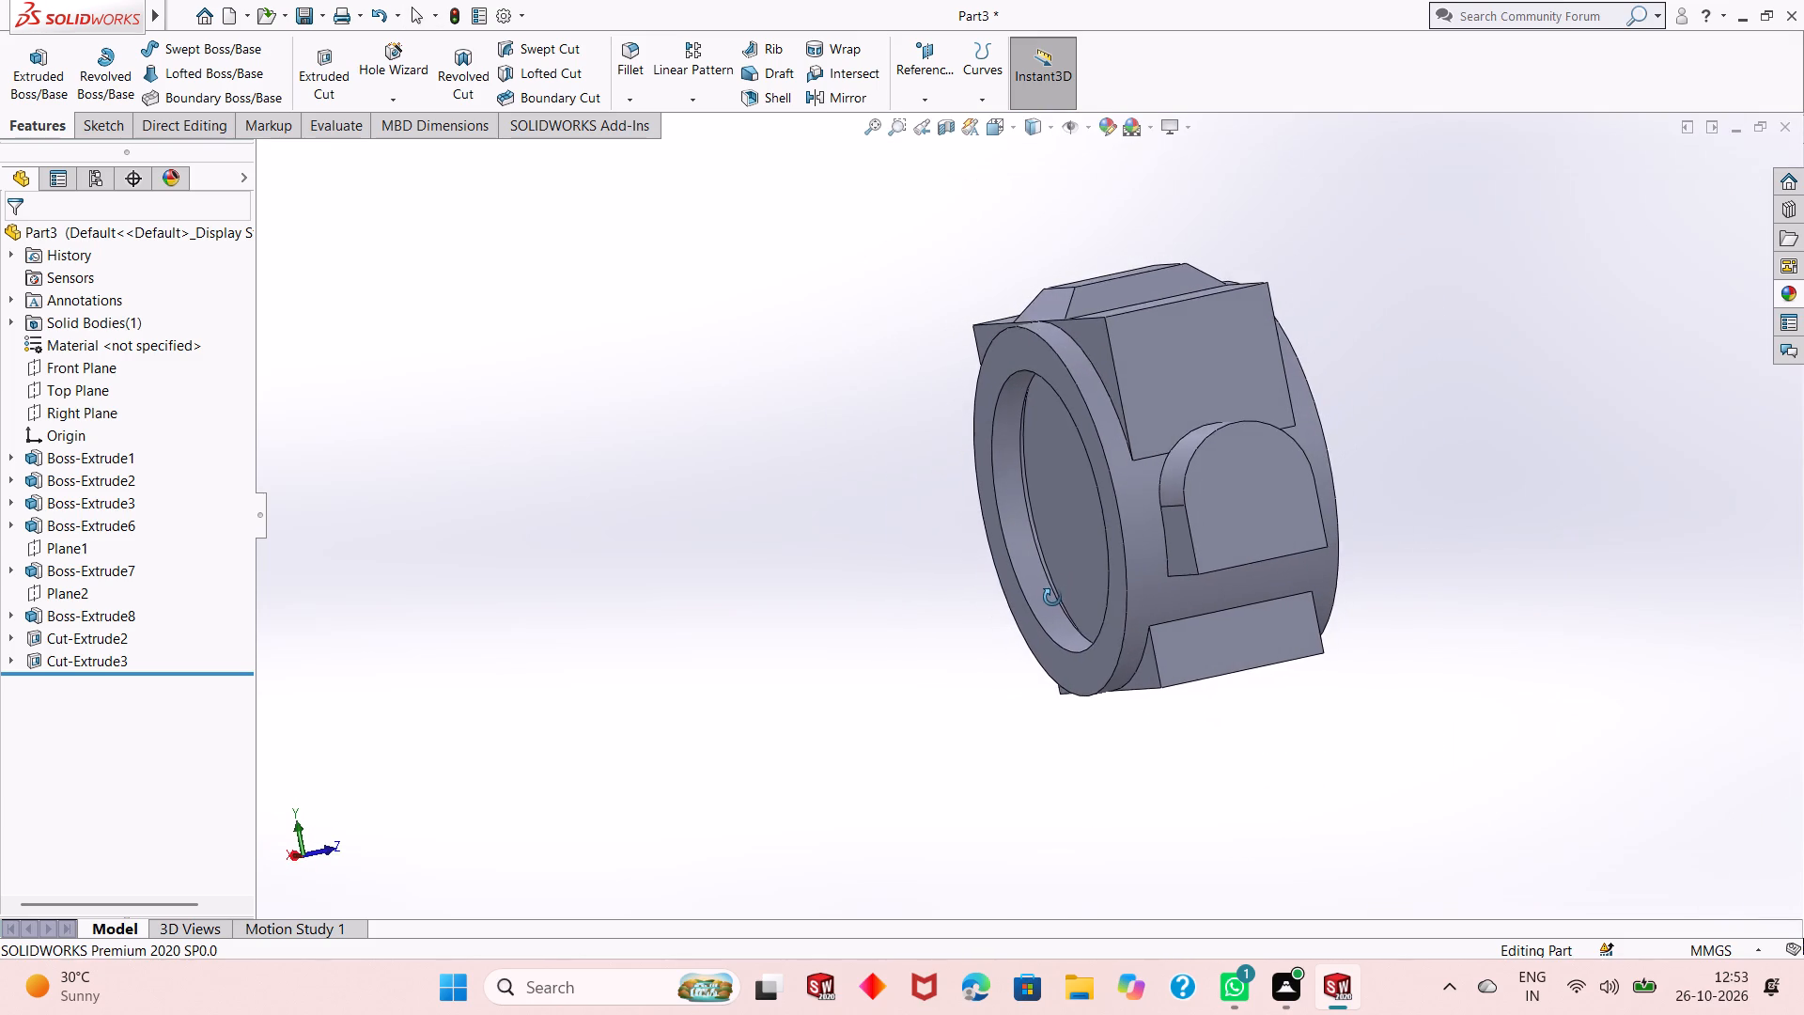
middle_drag(1052, 598, 1052, 603)
scroll(1059, 583, down, 4)
middle_drag(1102, 576, 1136, 621)
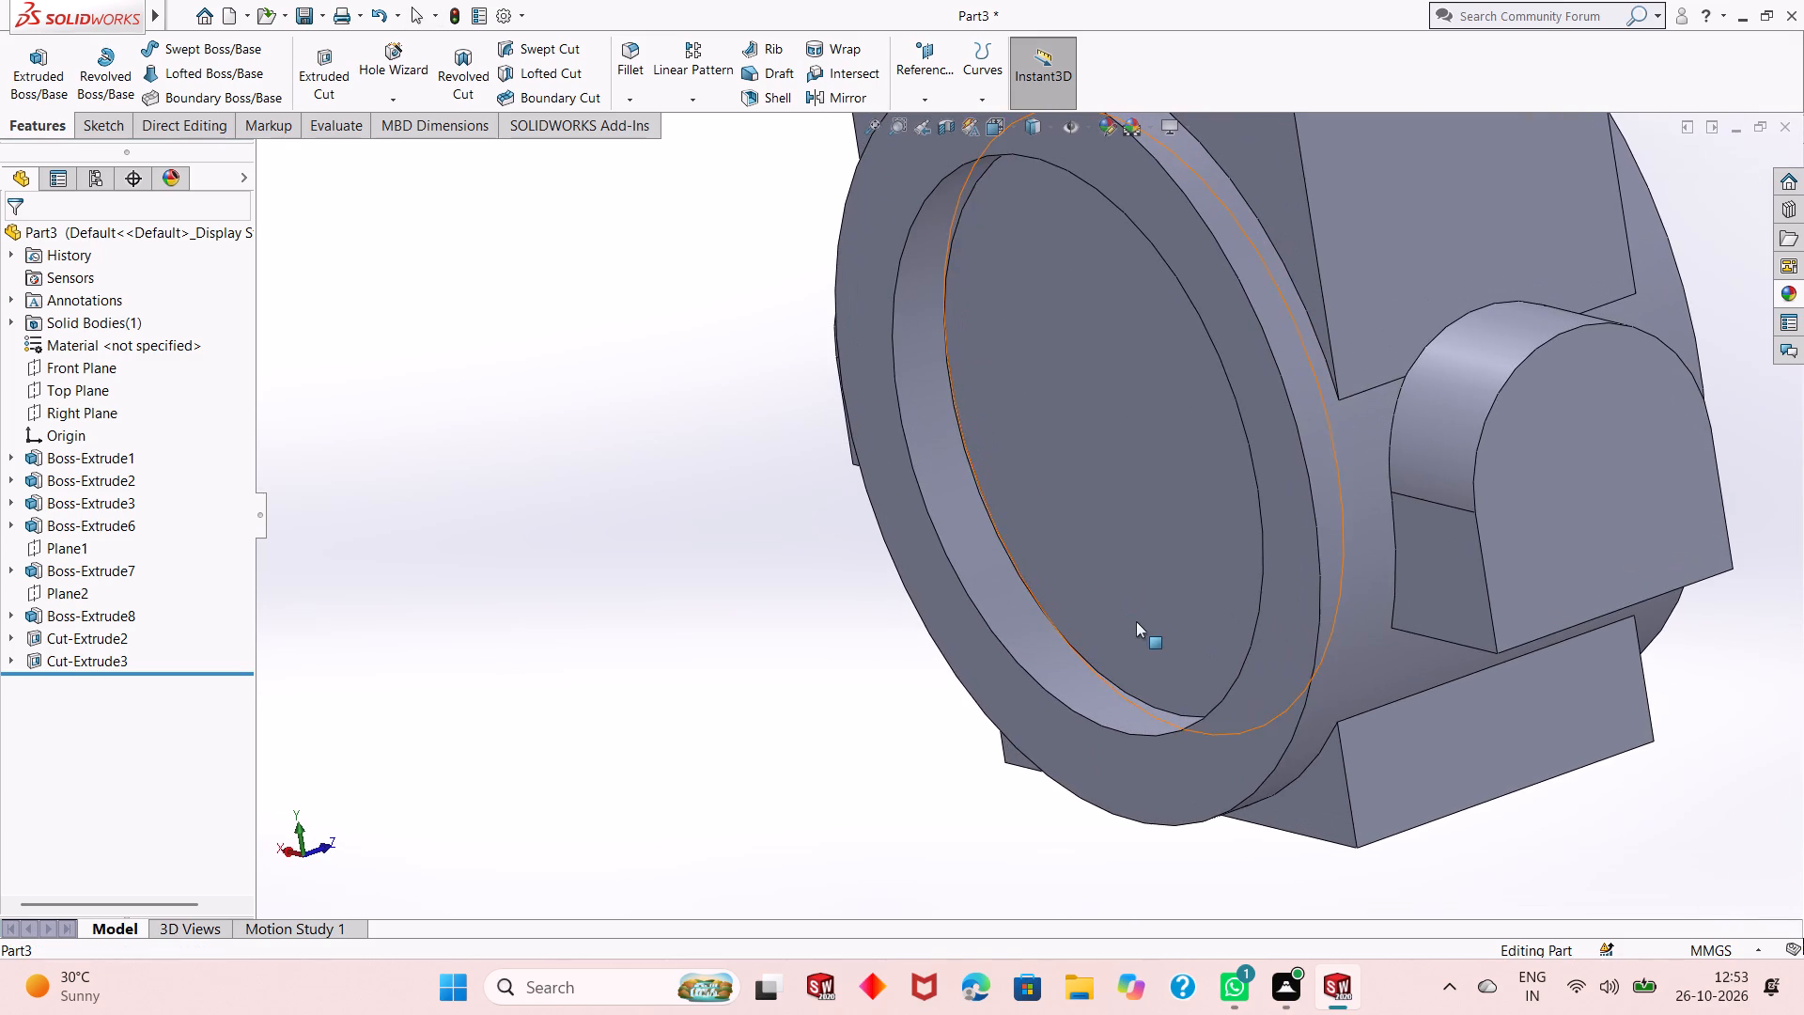
scroll(1083, 559, up, 2)
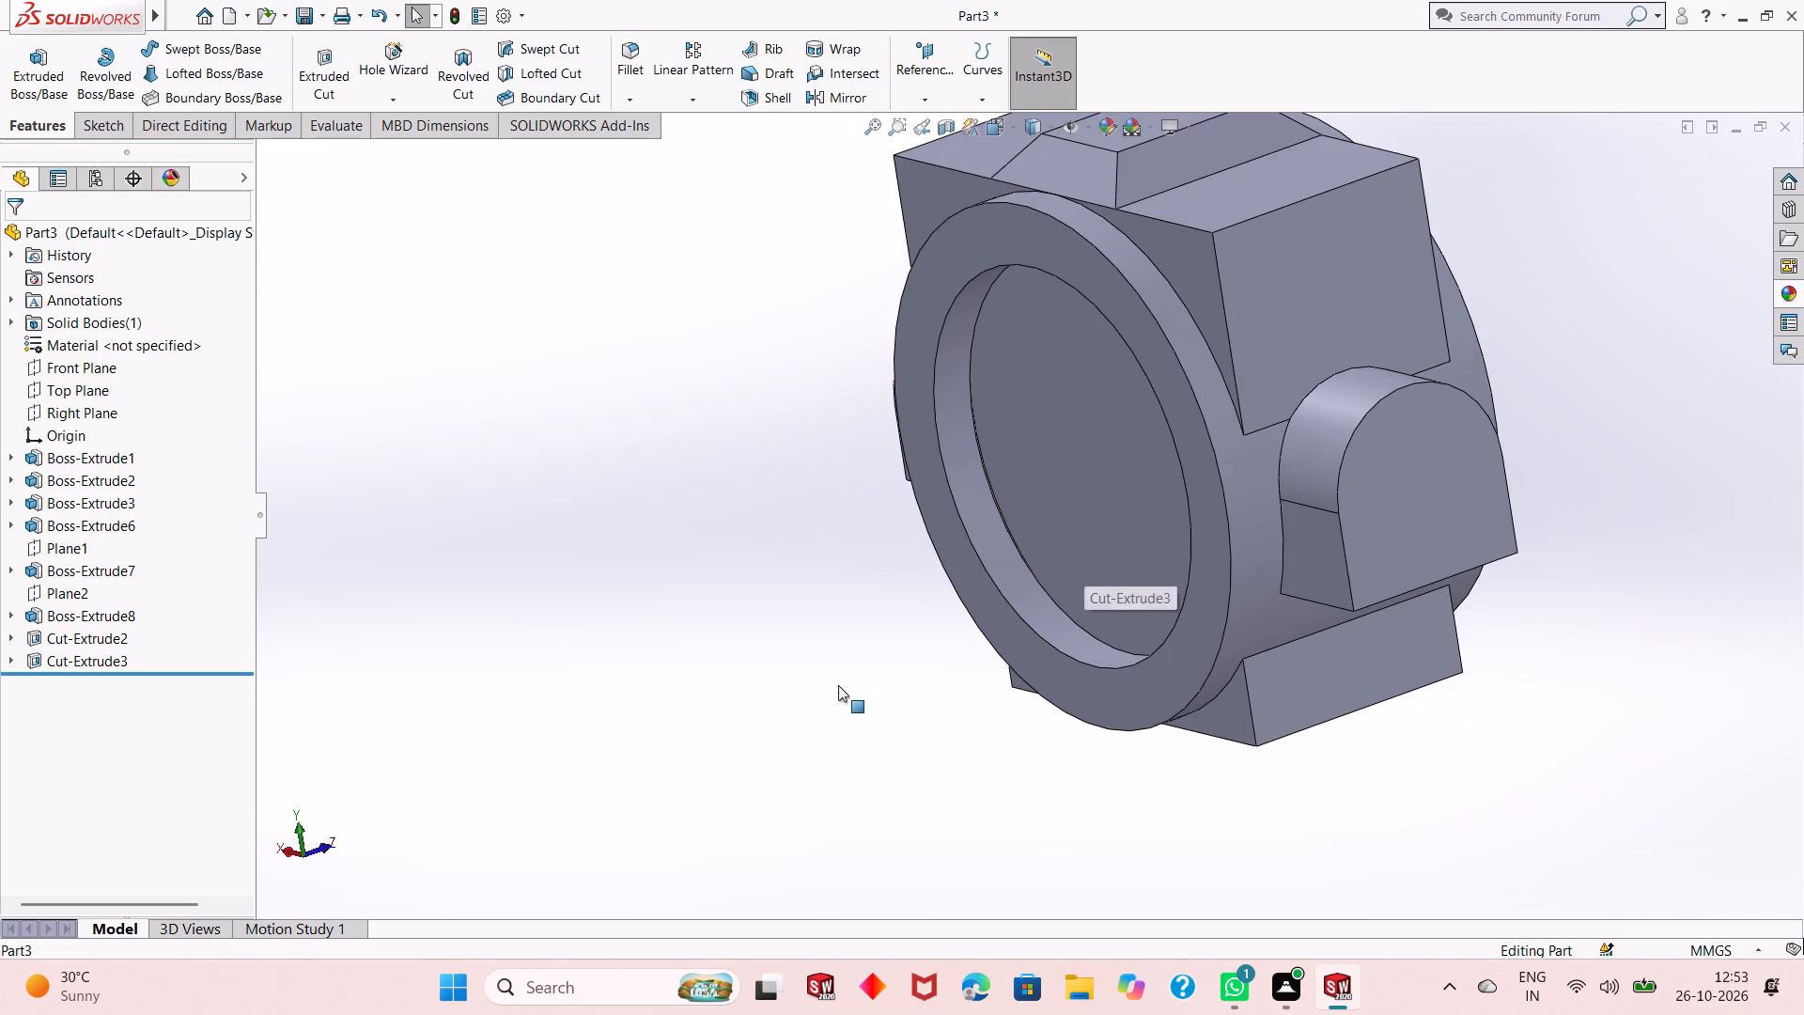
middle_drag(838, 685, 791, 652)
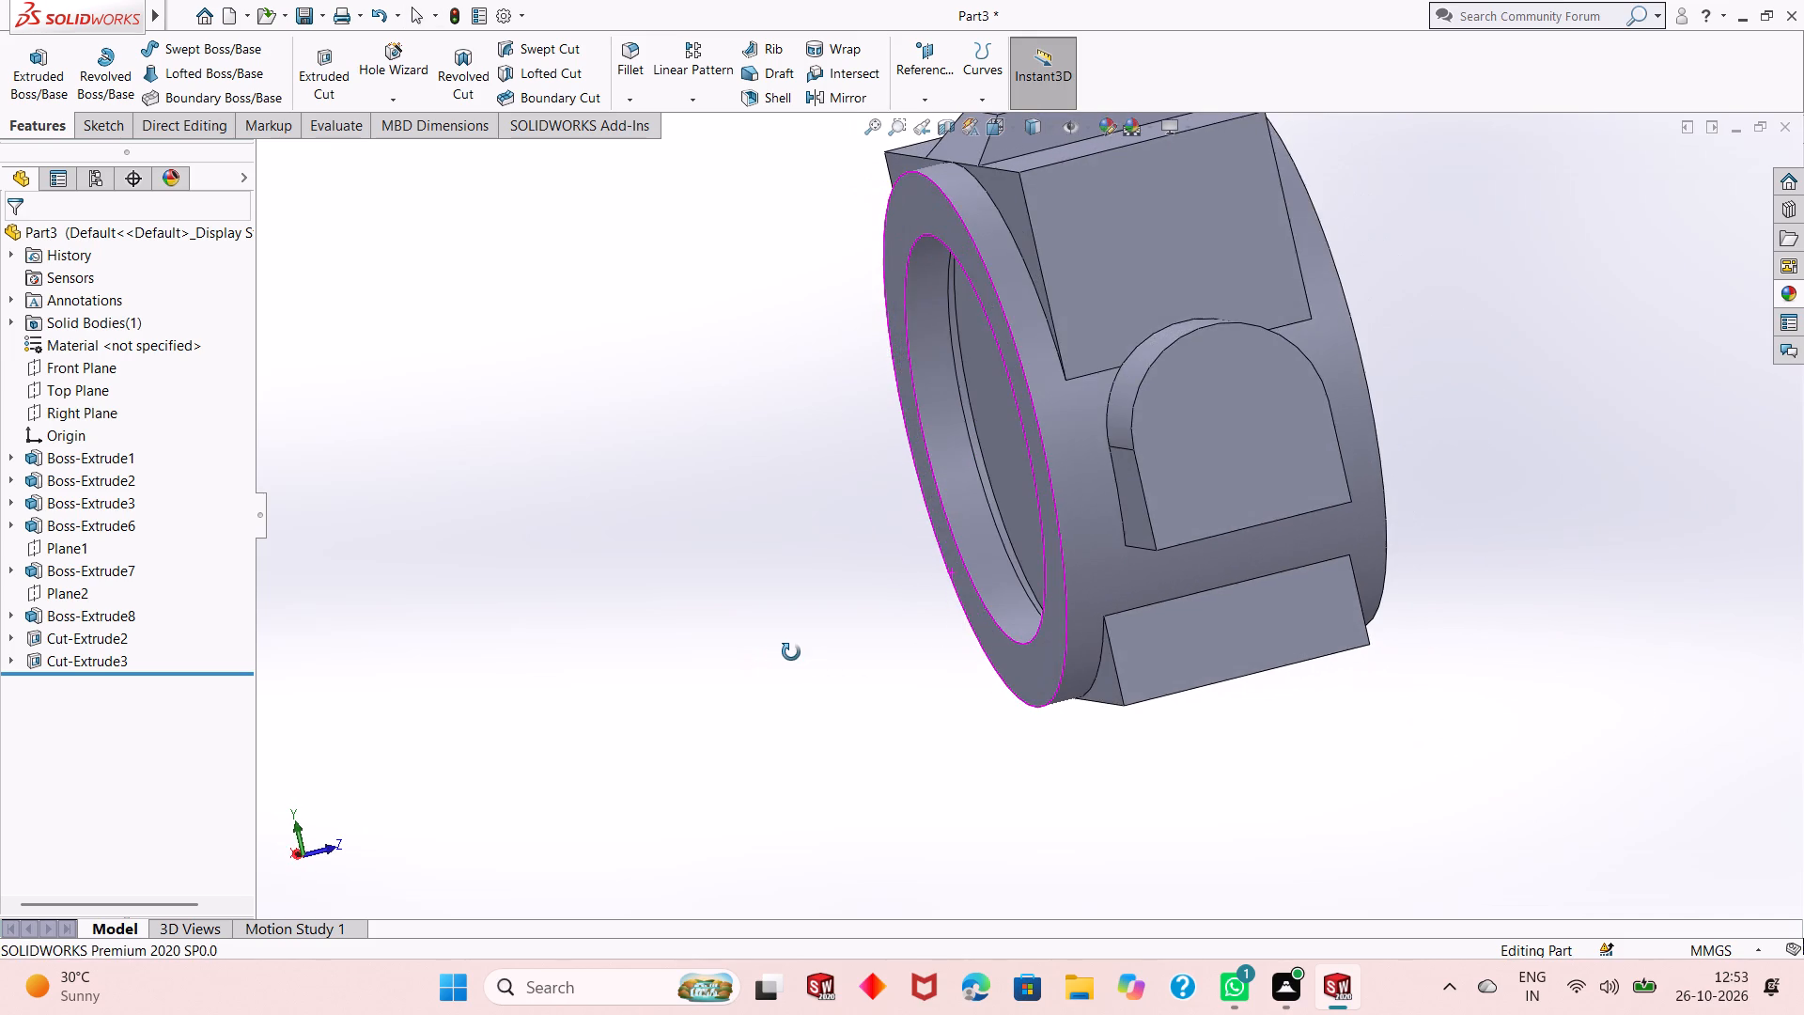
middle_drag(791, 652, 1112, 661)
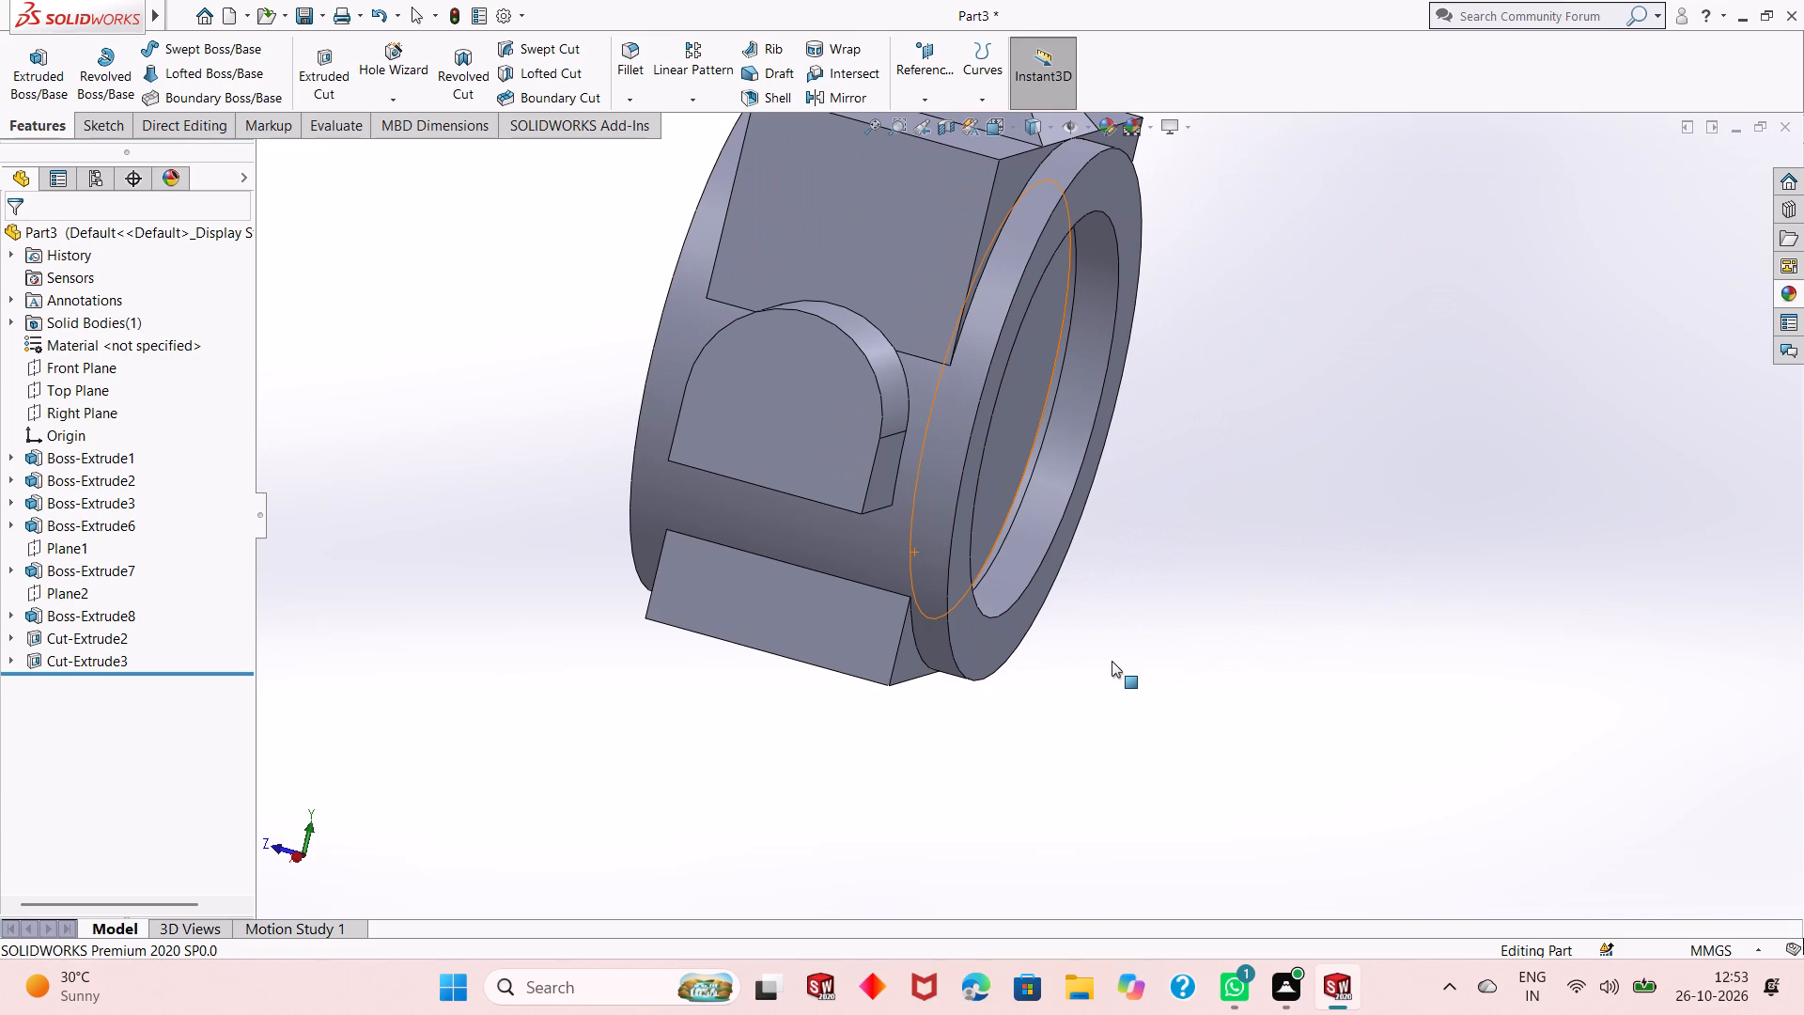
Undo the 110 mm cut, its sketch and the 102 mm circular cut, back to the open circle sketch on the cylinder's end face.
key(ctrl+z)
key(ctrl+z)
key(ctrl+z)
key(ctrl+z)
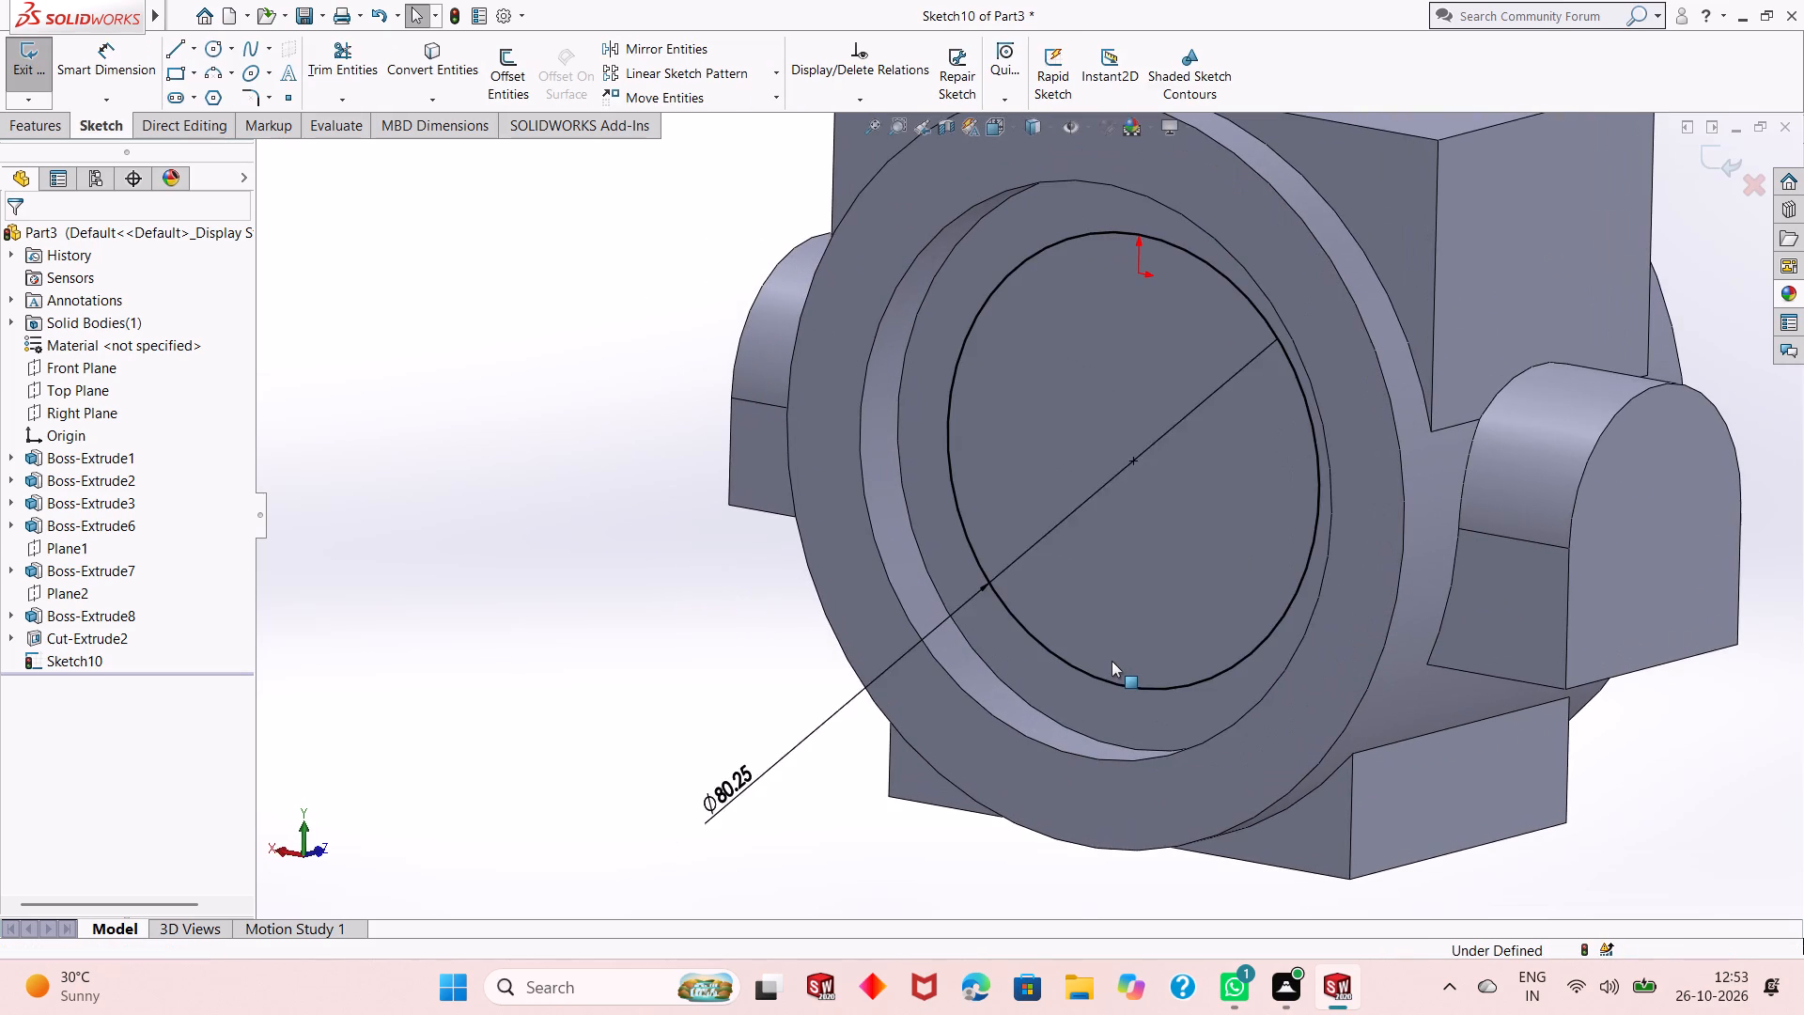
key(ctrl+z)
key(ctrl+z)
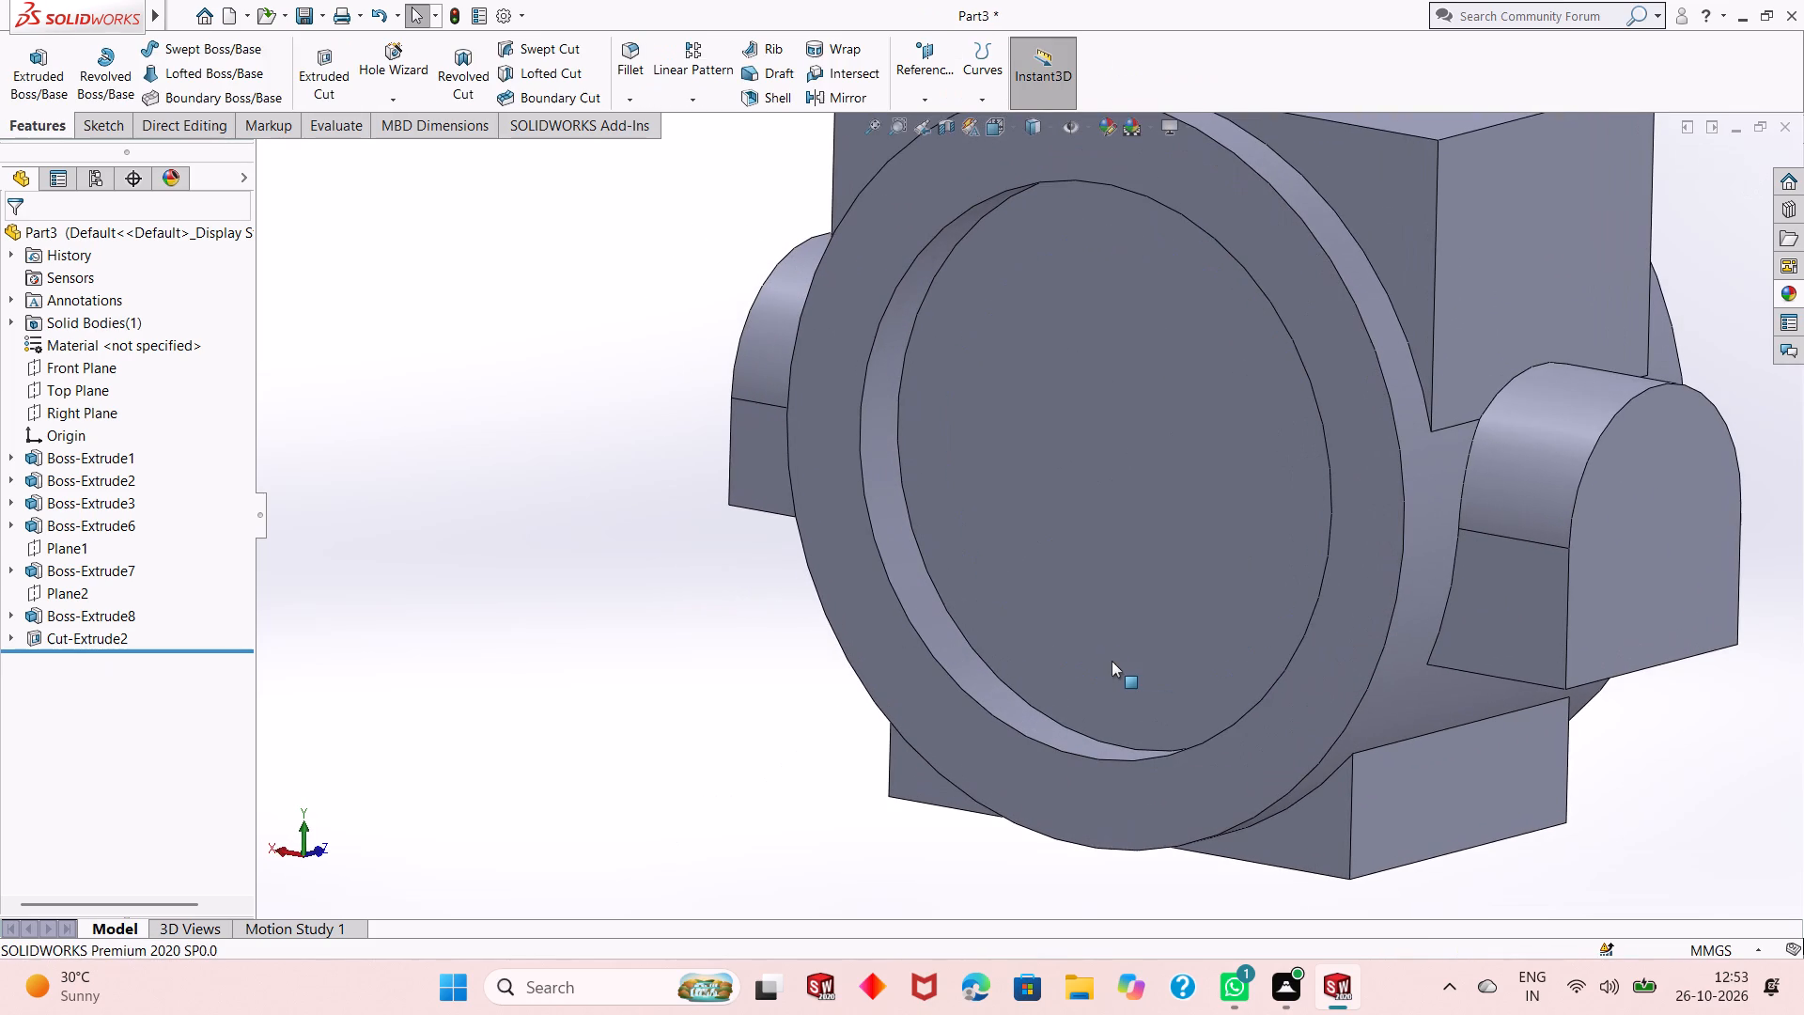
key(ctrl+z)
key(ctrl+z)
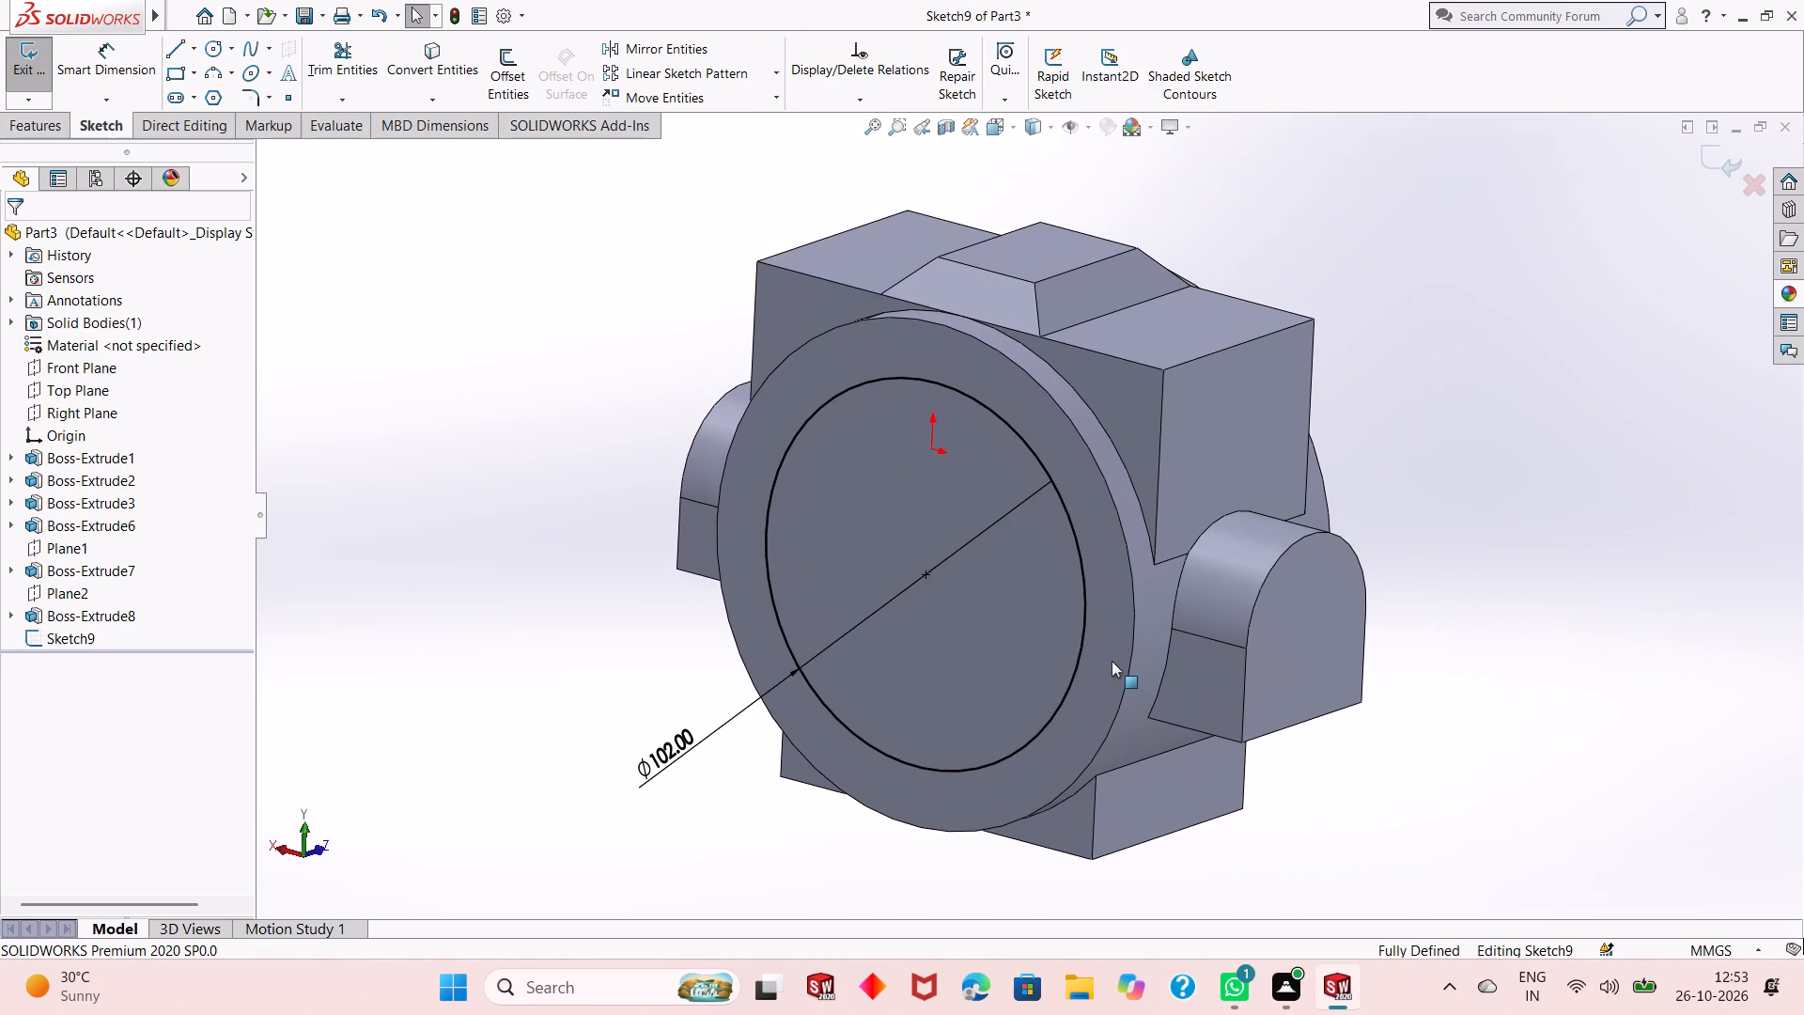
Set the diameter of the circle sketched on the cylinder's end face to 110 mm.
click(671, 774)
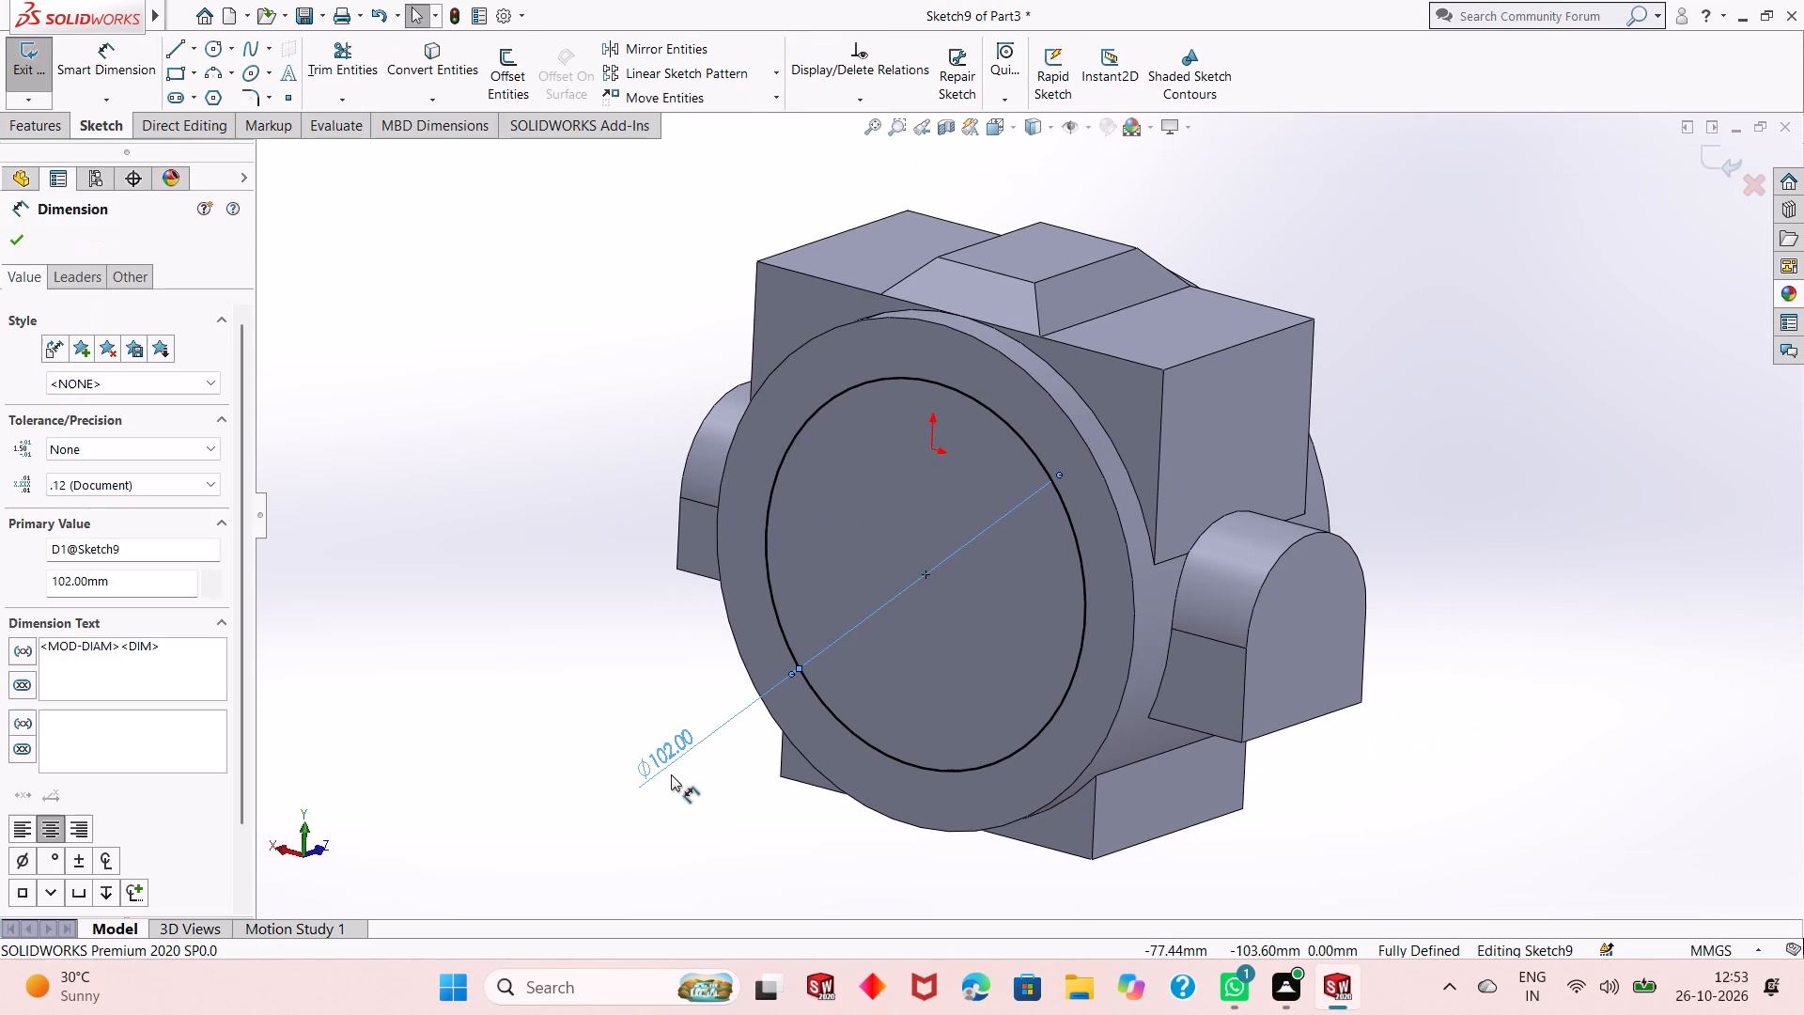
click(679, 761)
double_click(679, 760)
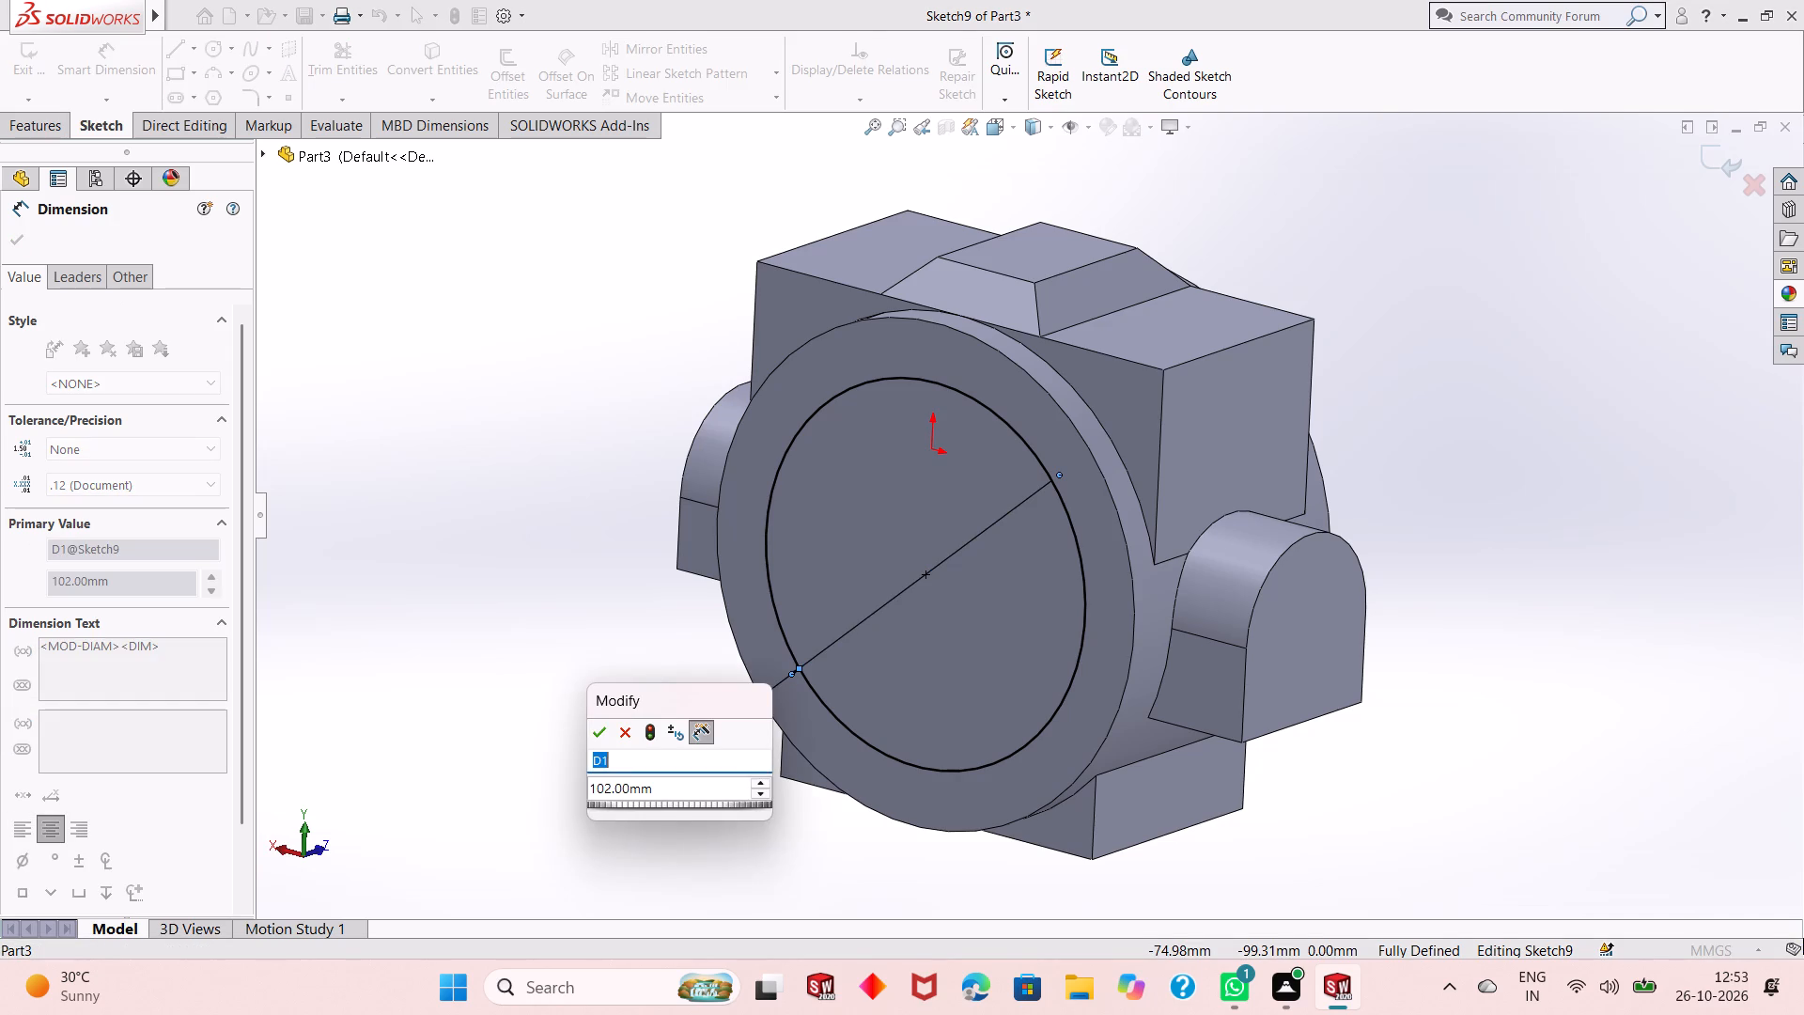
click(666, 789)
double_click(666, 789)
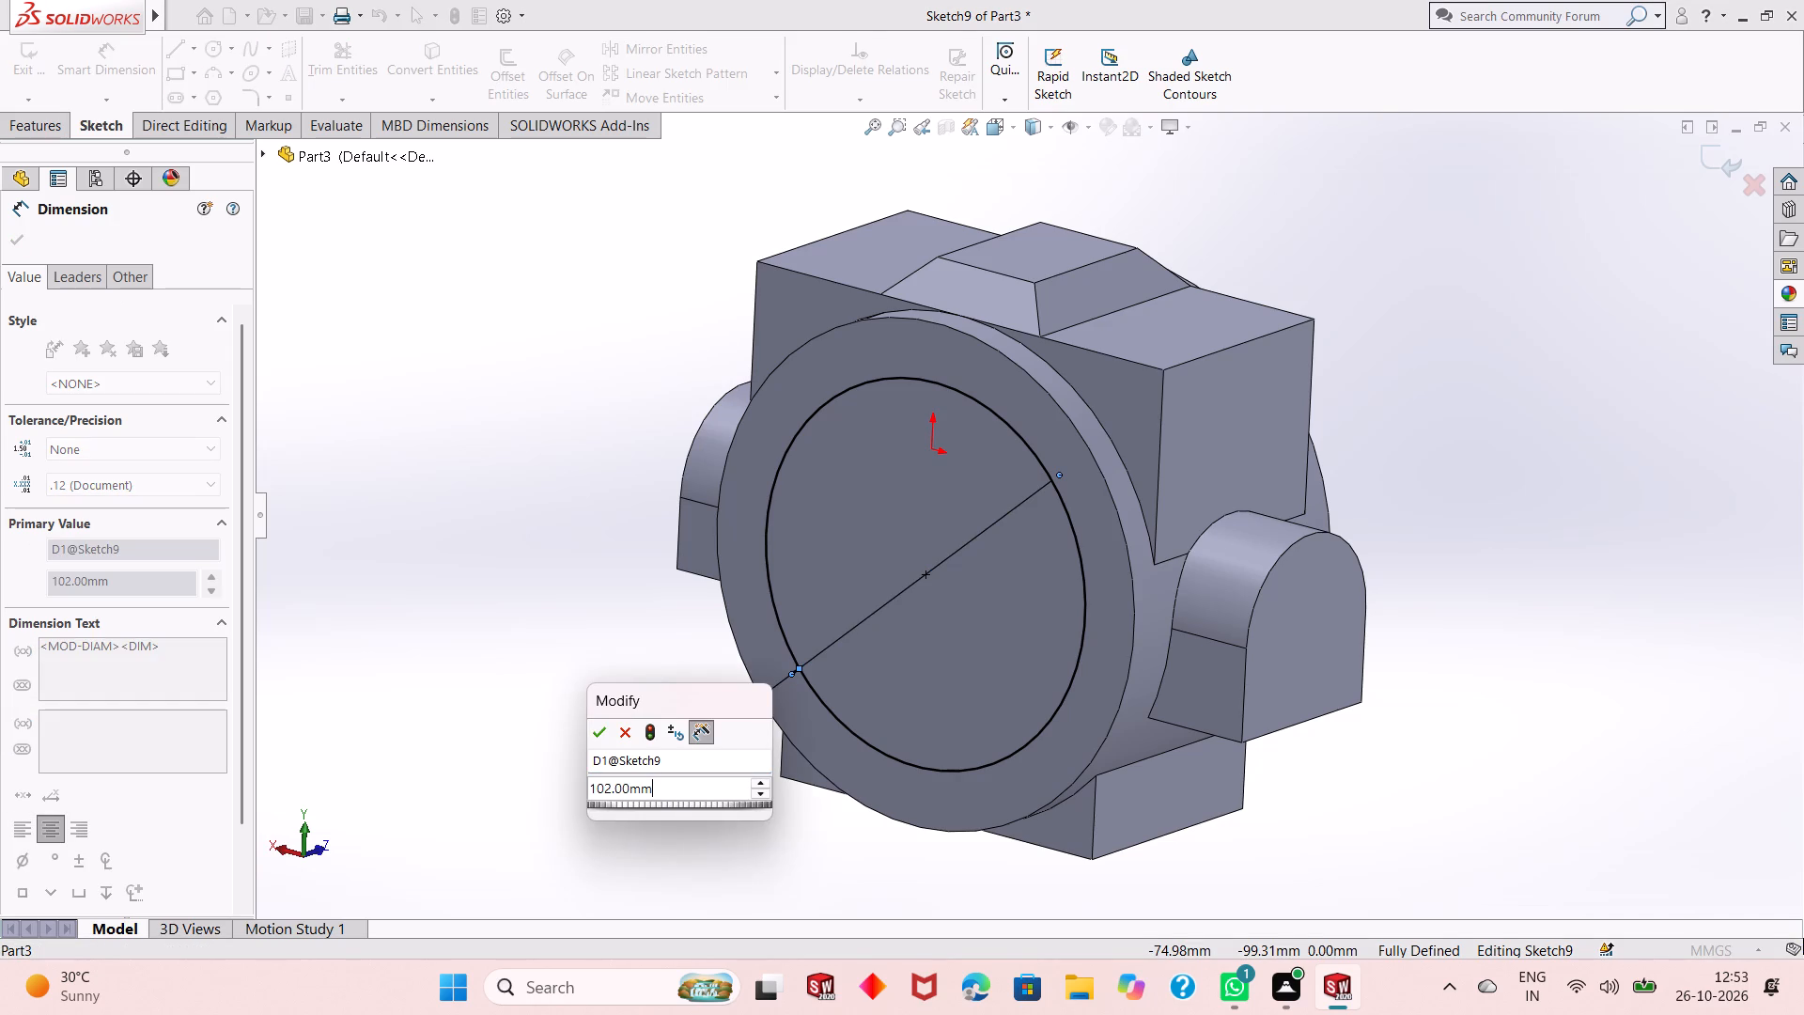
double_click(666, 787)
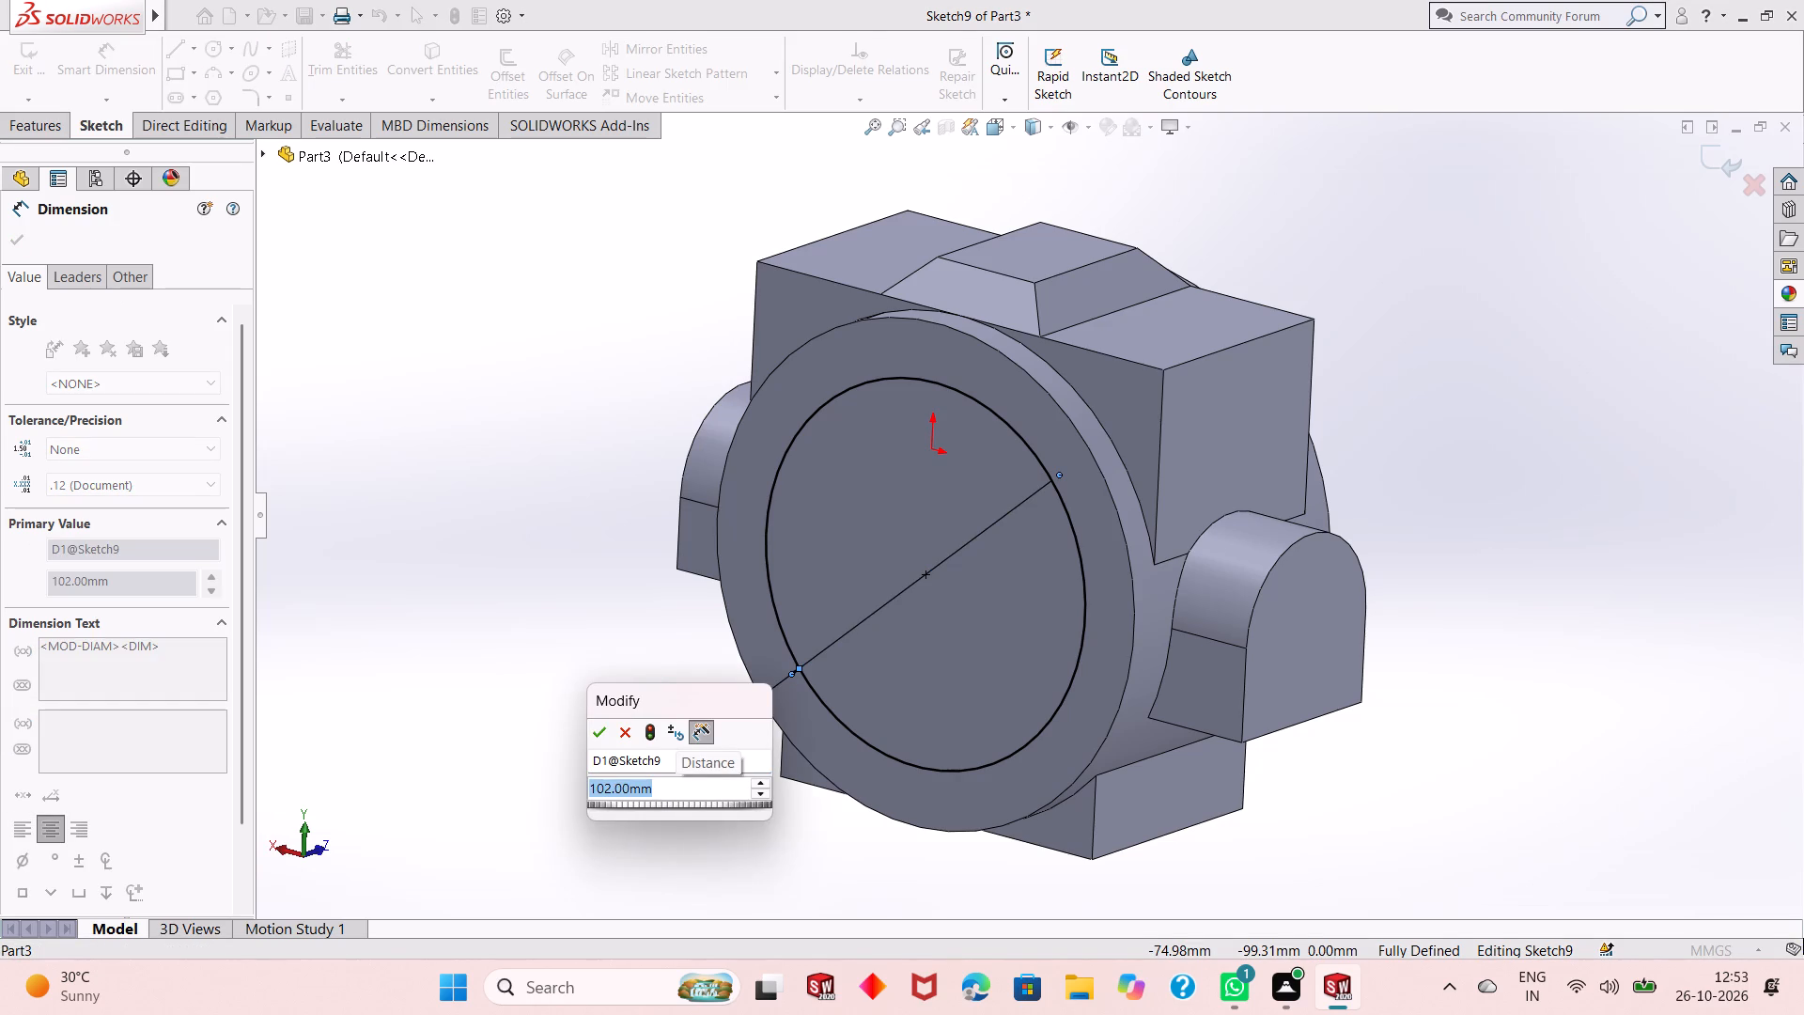
text(11)
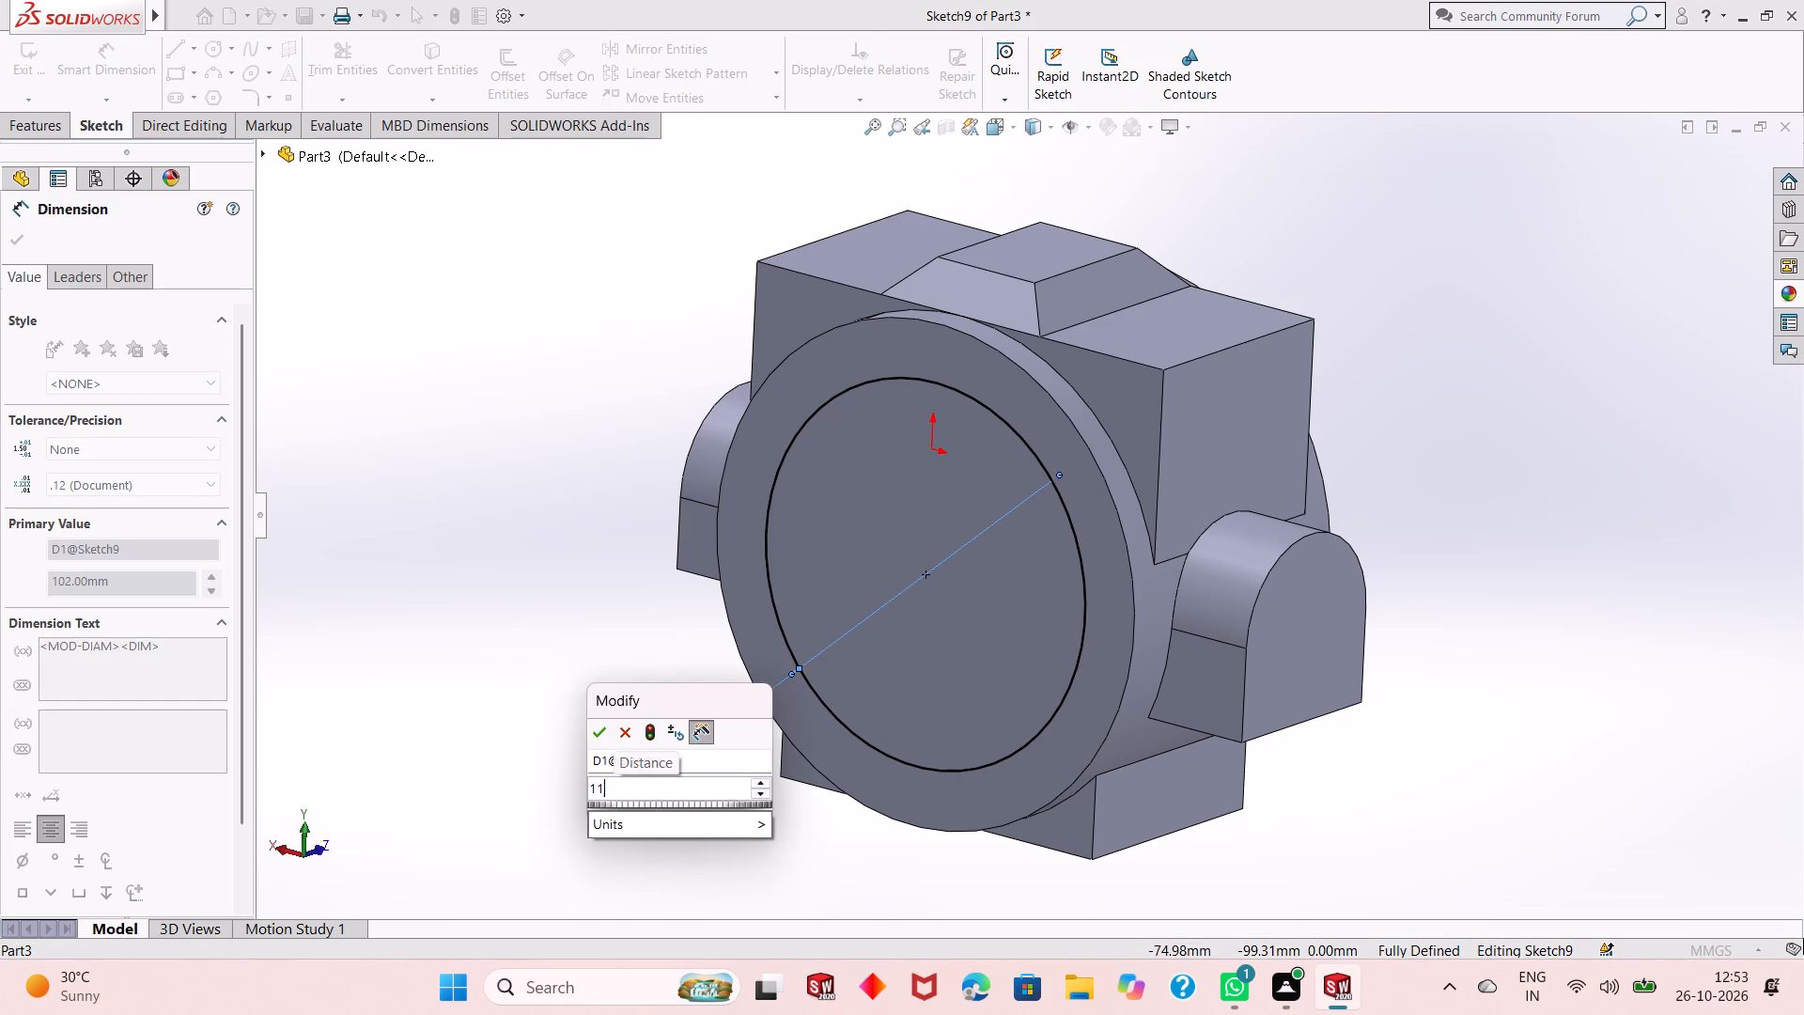
key(0)
key(Return)
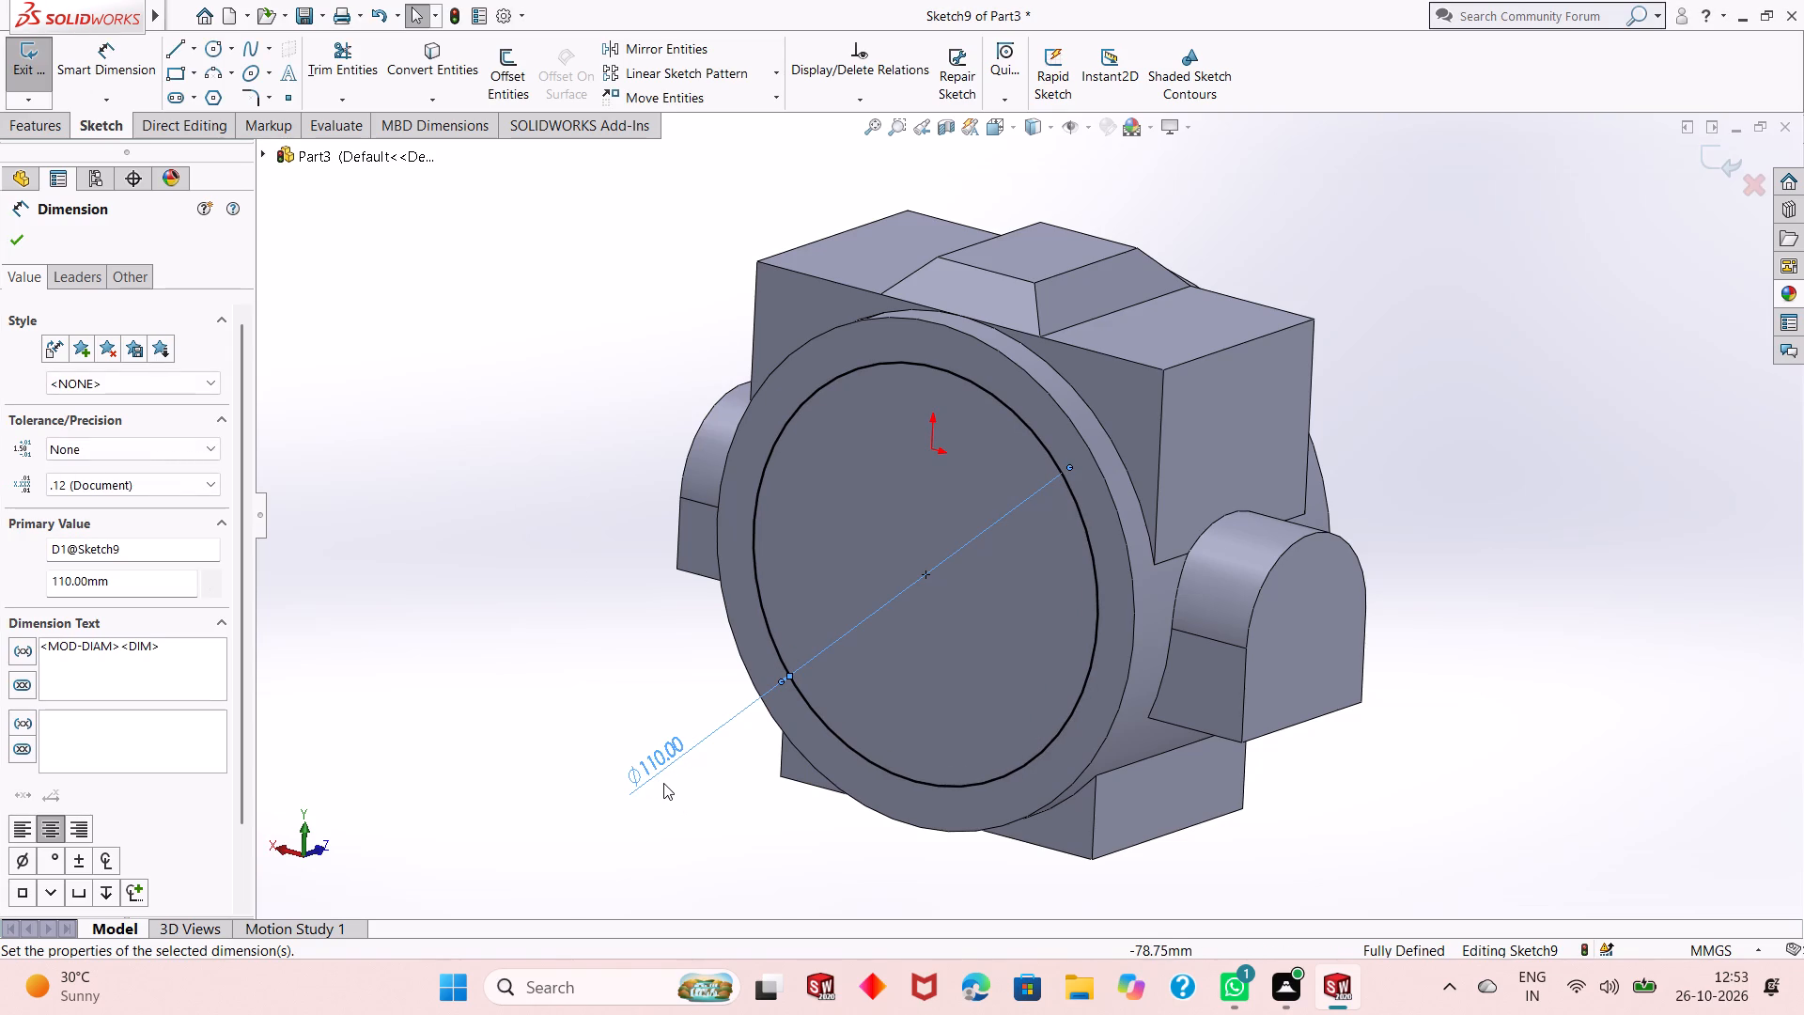
click(25, 242)
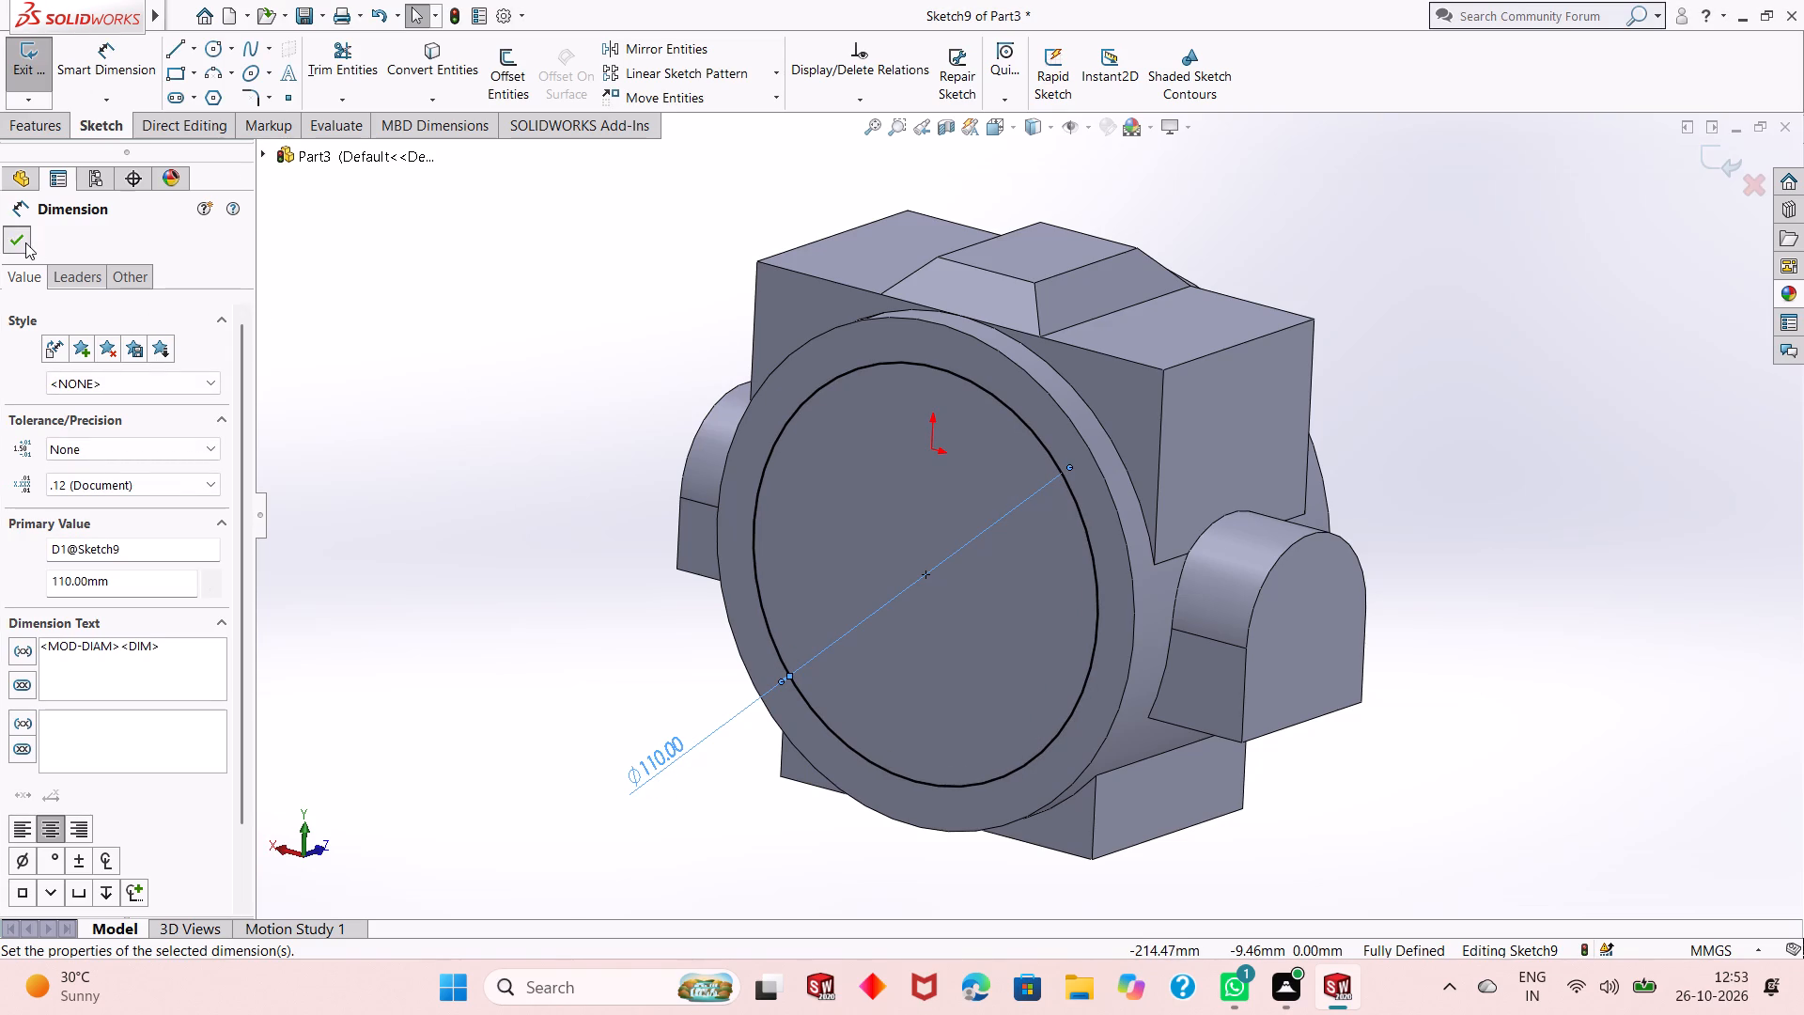
Cut-extrude the 110 mm circle blind to a depth of 11 mm into the cylinder's end face.
click(58, 135)
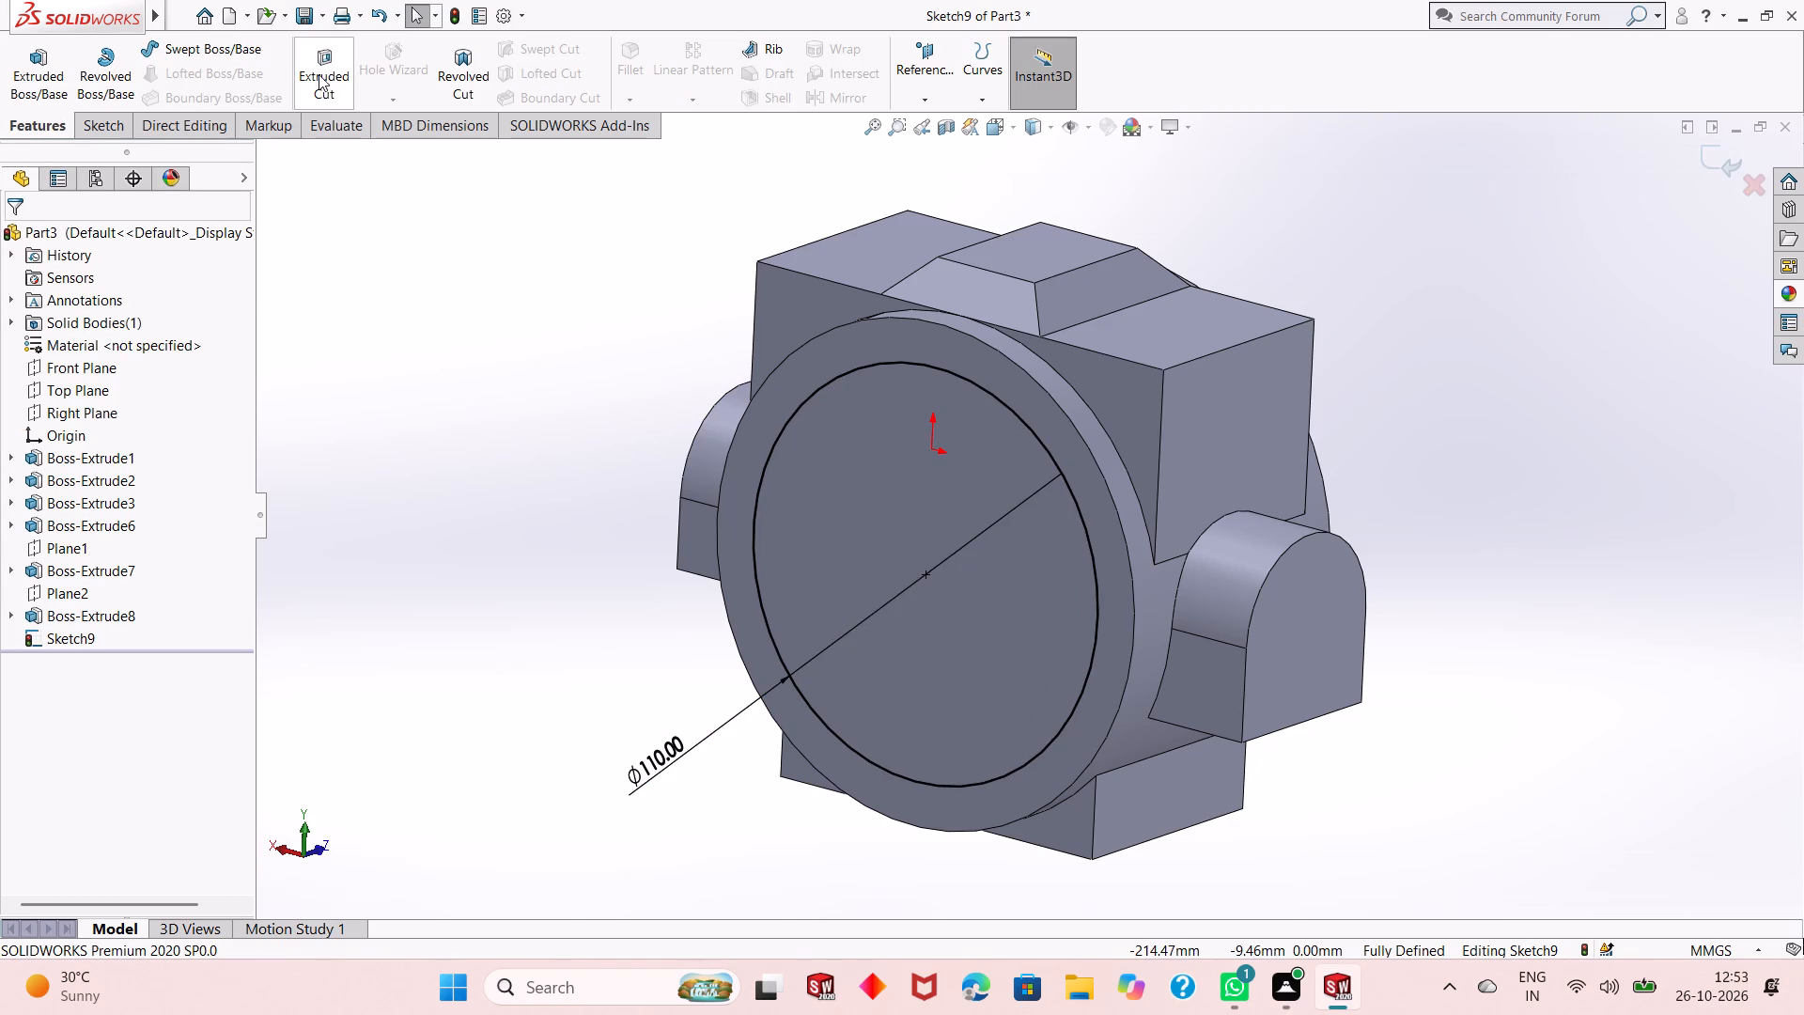
click(319, 74)
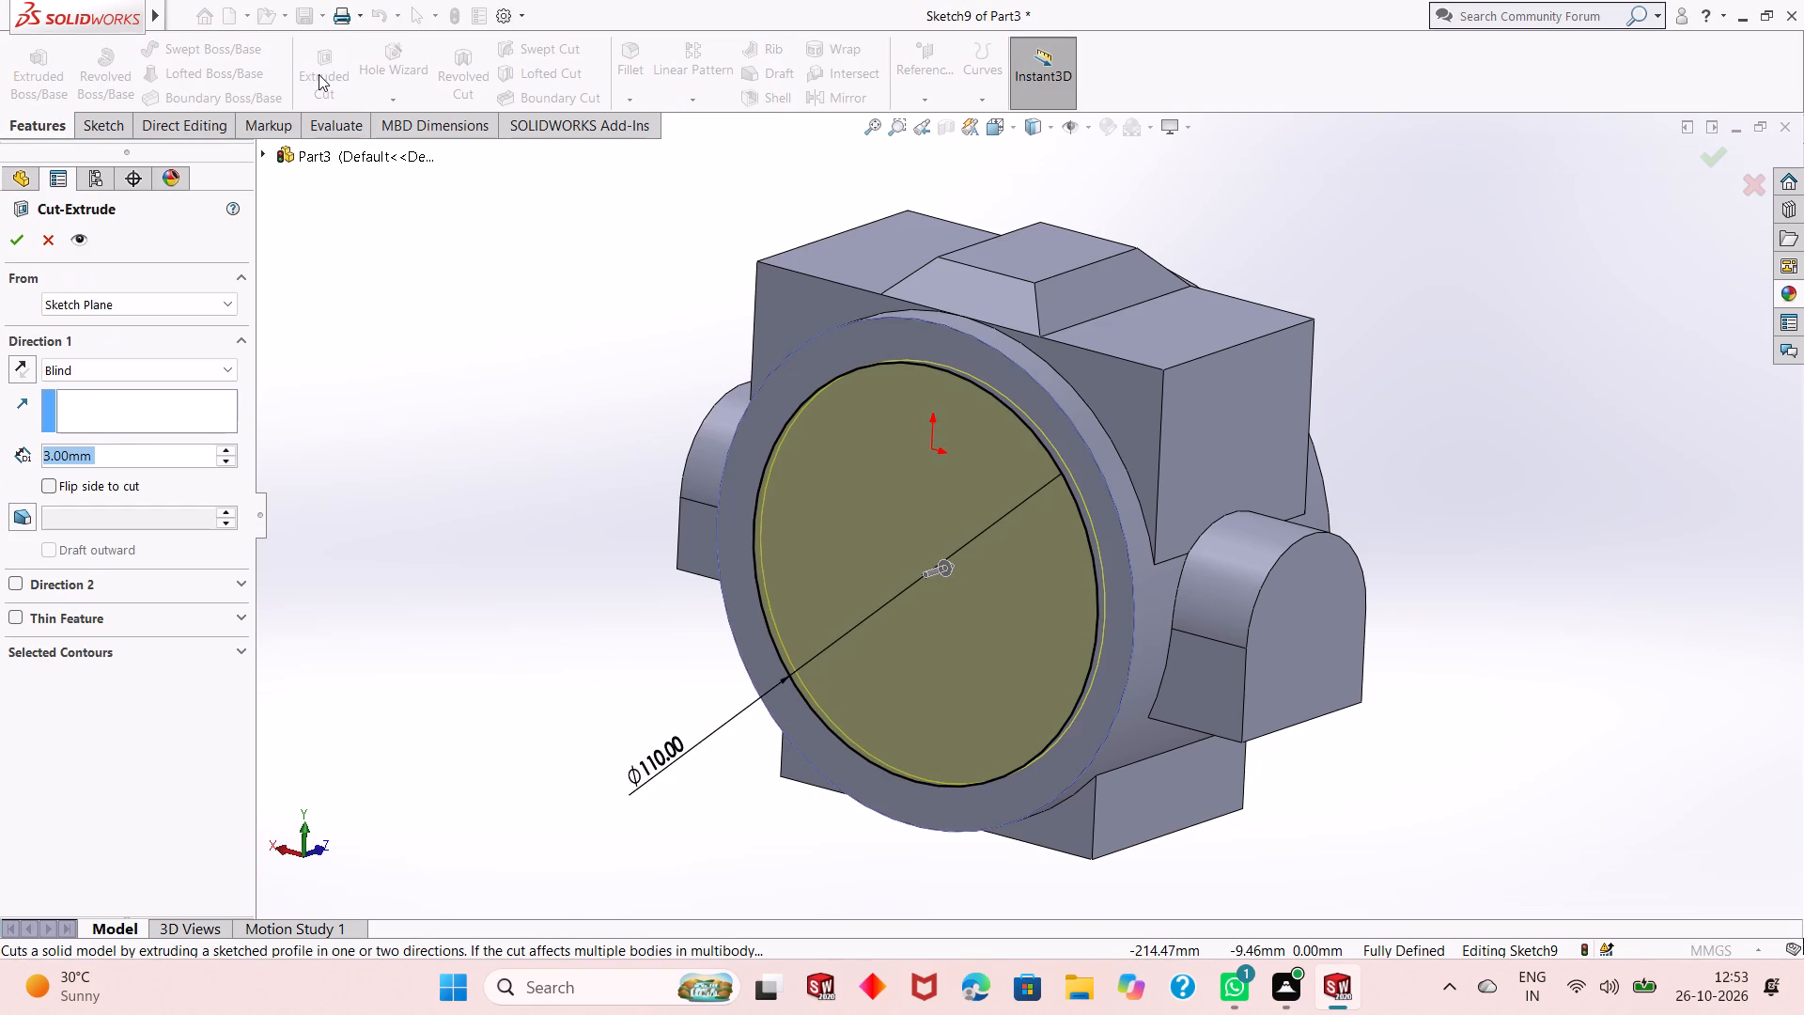
text(11)
key(Return)
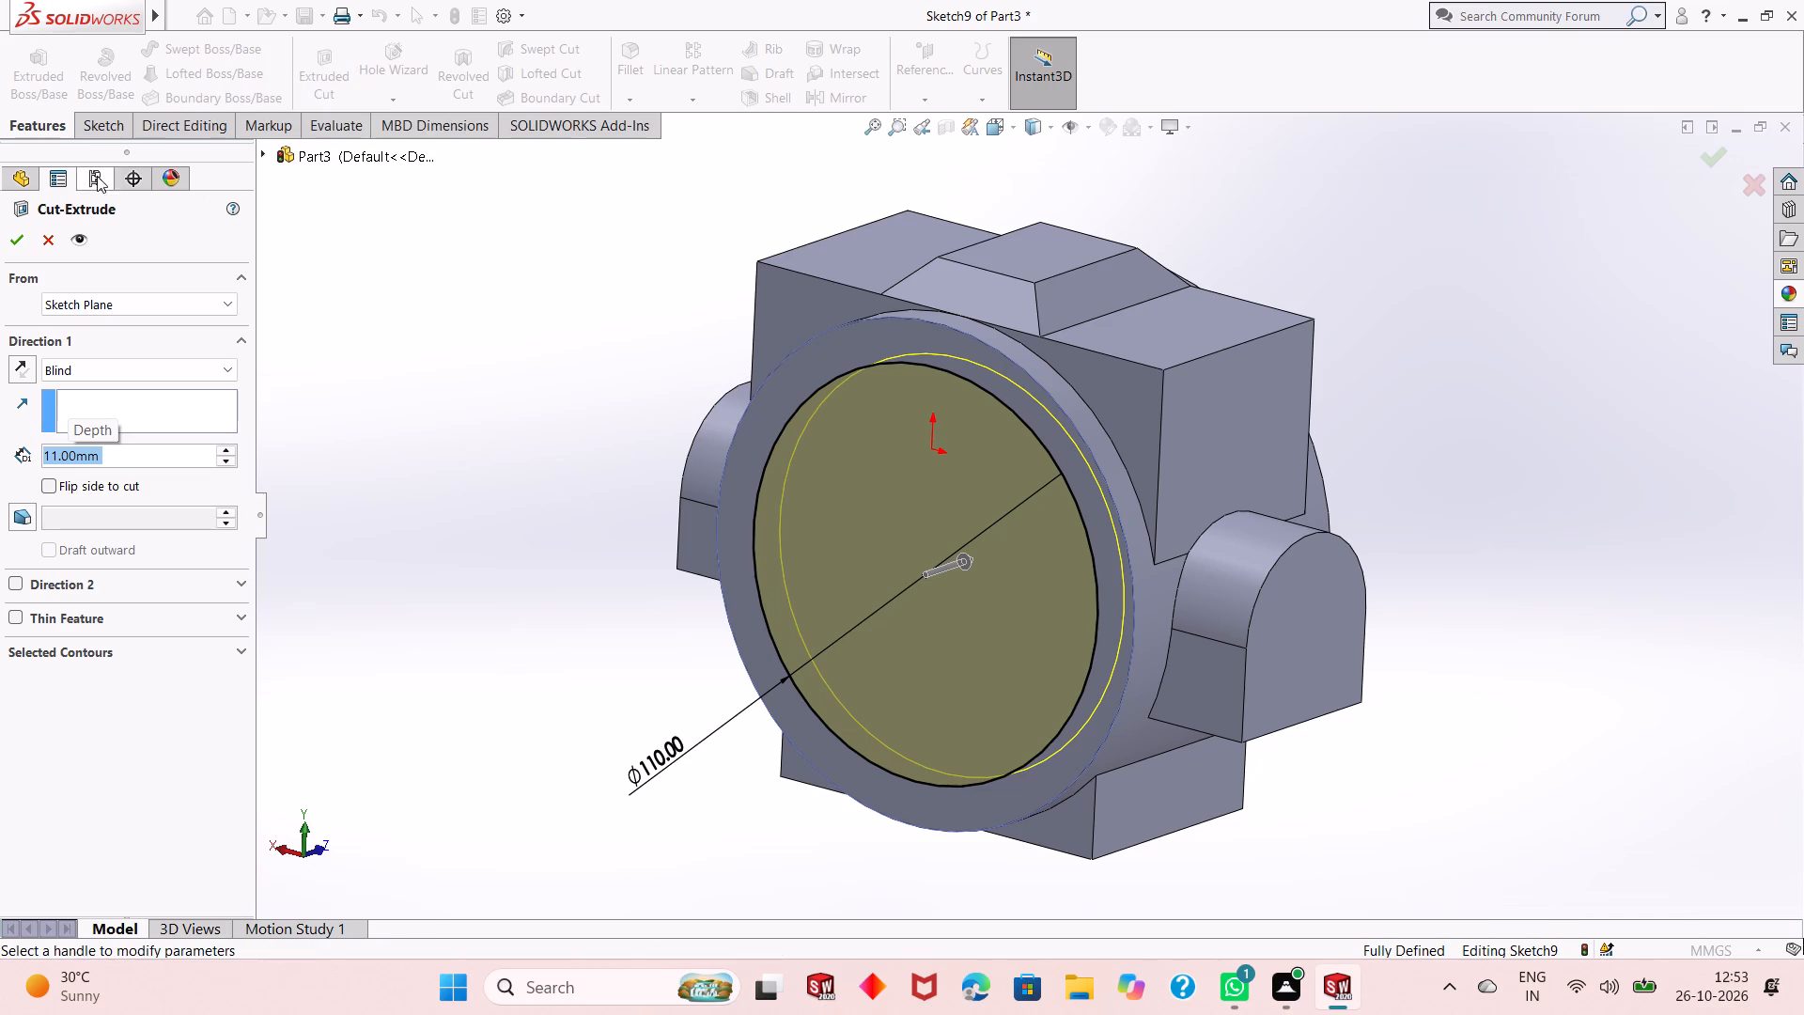
click(24, 242)
click(592, 453)
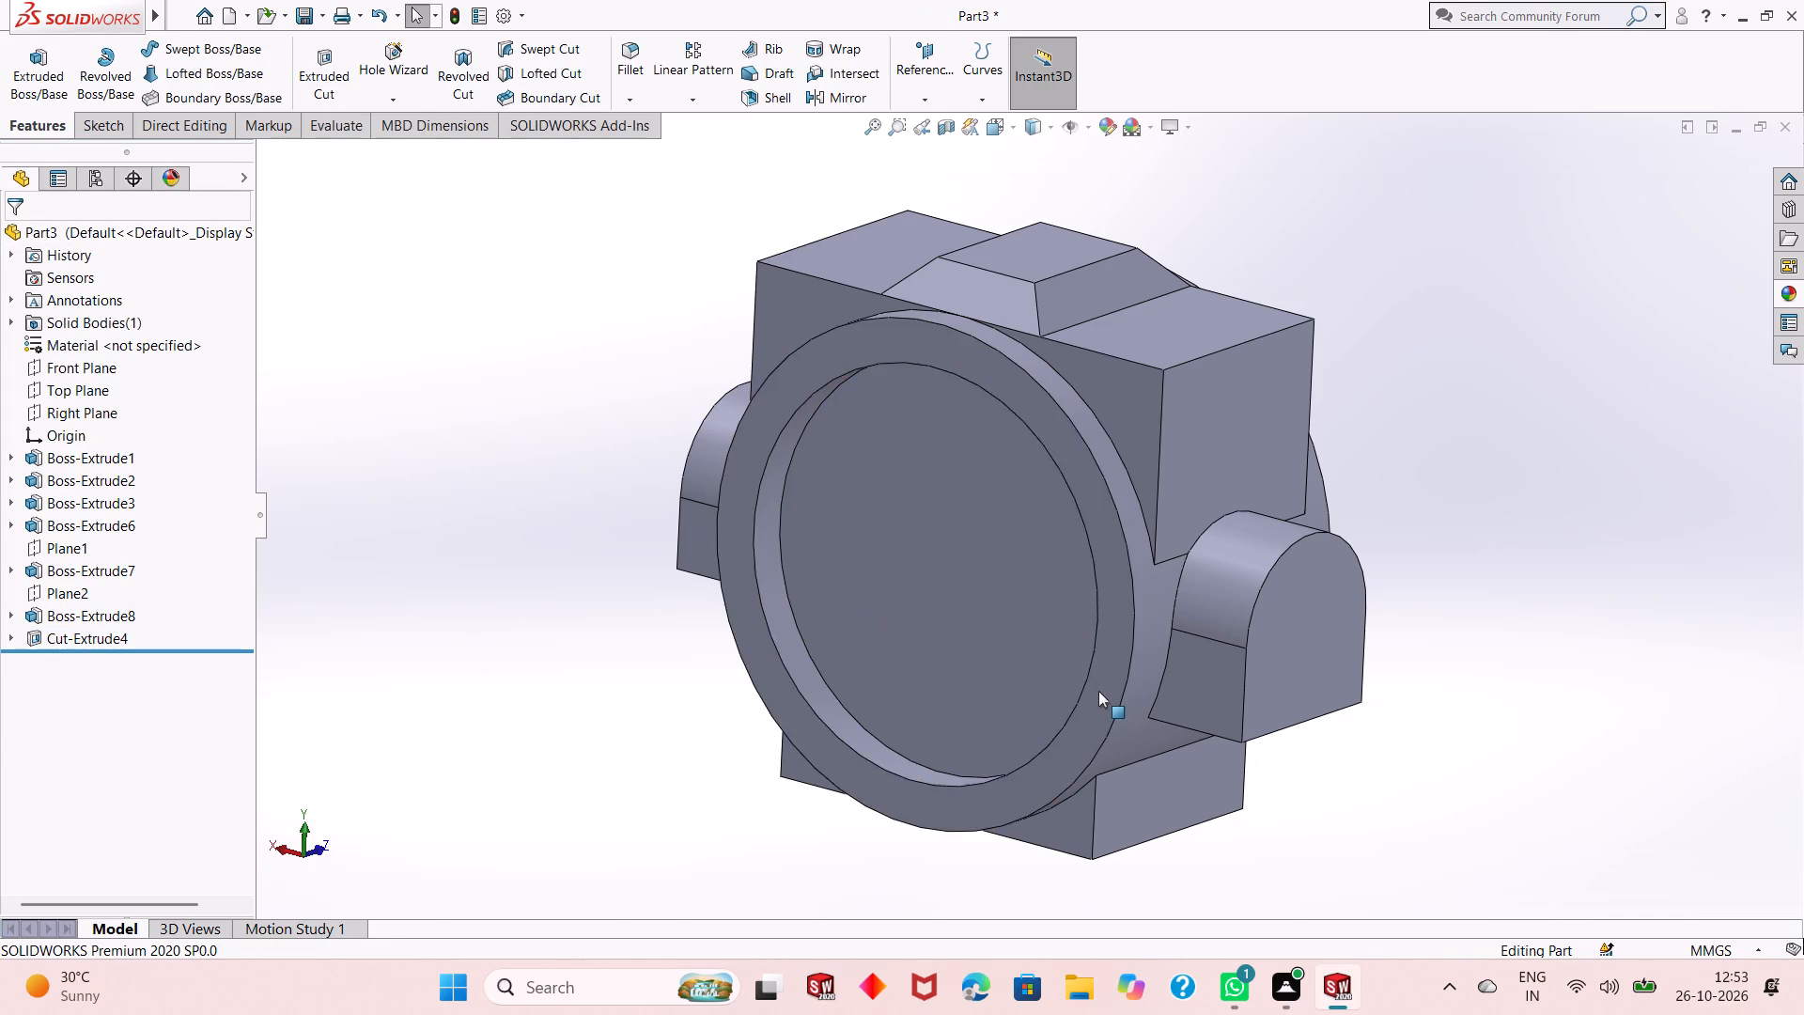
Start a sketch on the 110 mm recess's floor and draw a concentric circle with a radius of about 38.8 mm.
scroll(1099, 691, down, 3)
scroll(1096, 689, up, 3)
middle_drag(1138, 682, 991, 662)
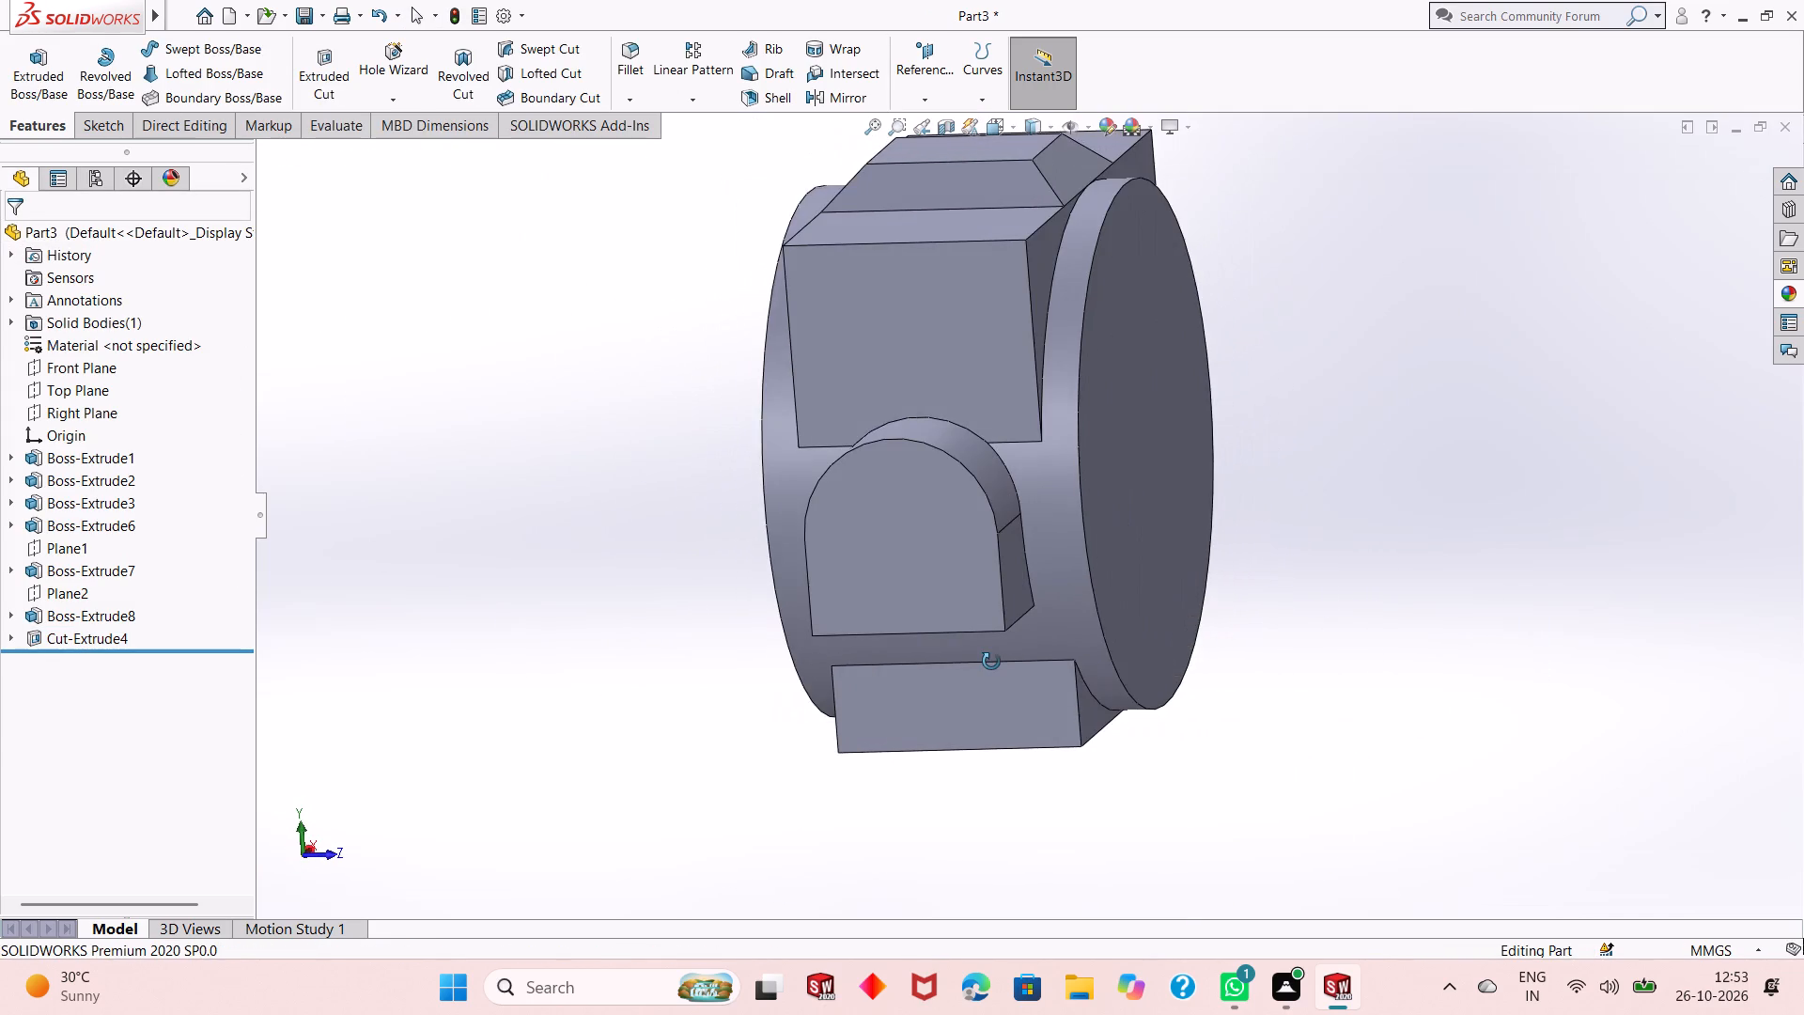
middle_drag(991, 662, 1293, 632)
scroll(1263, 615, up, 1)
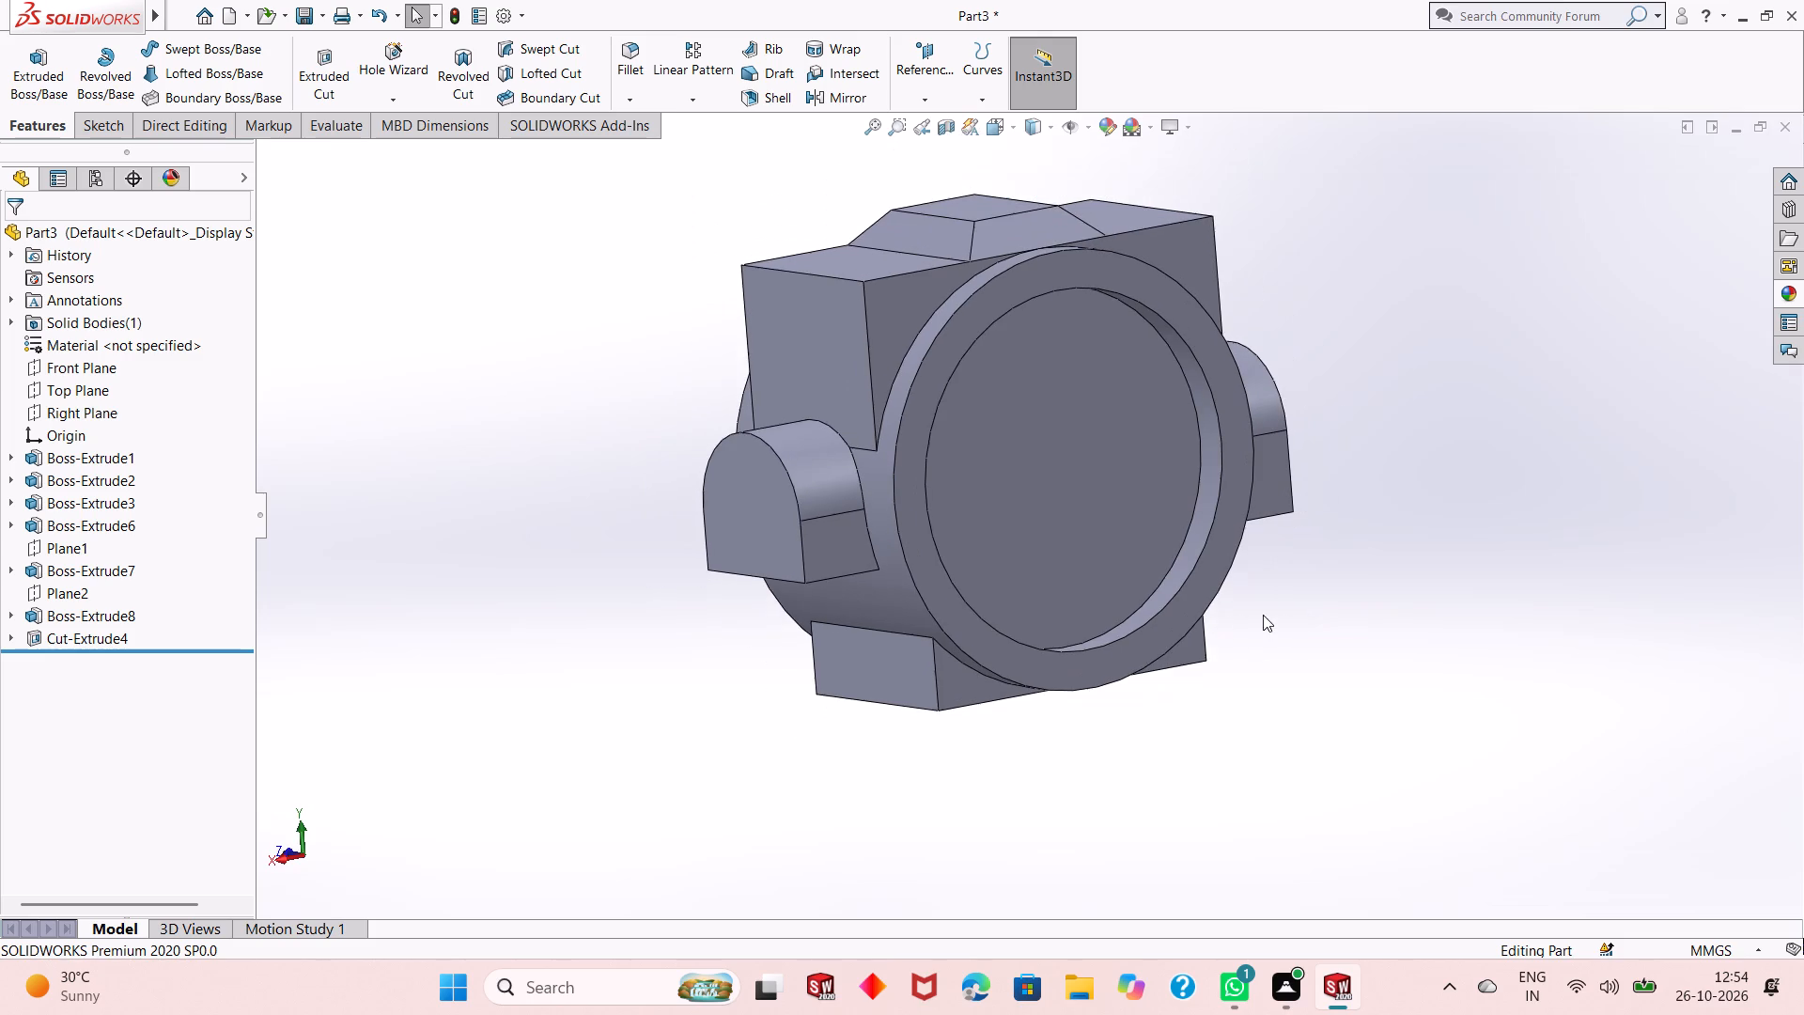
scroll(1263, 615, up, 1)
click(1073, 436)
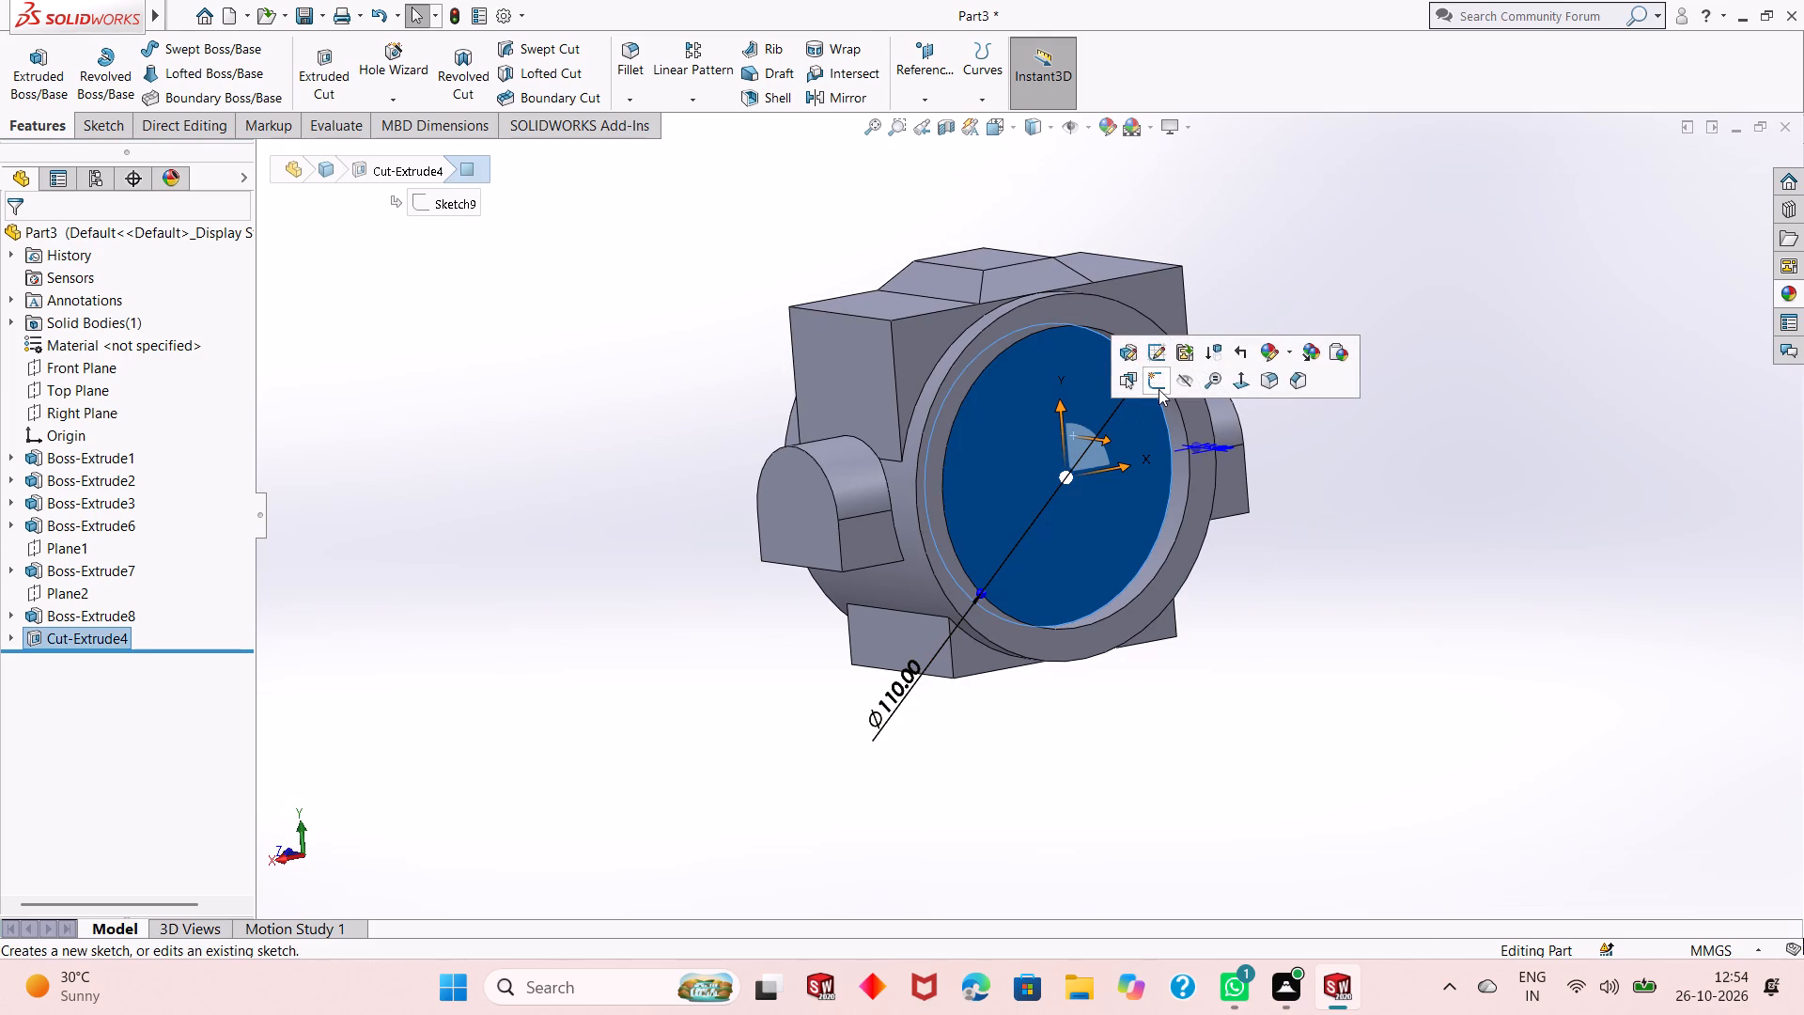
click(1159, 389)
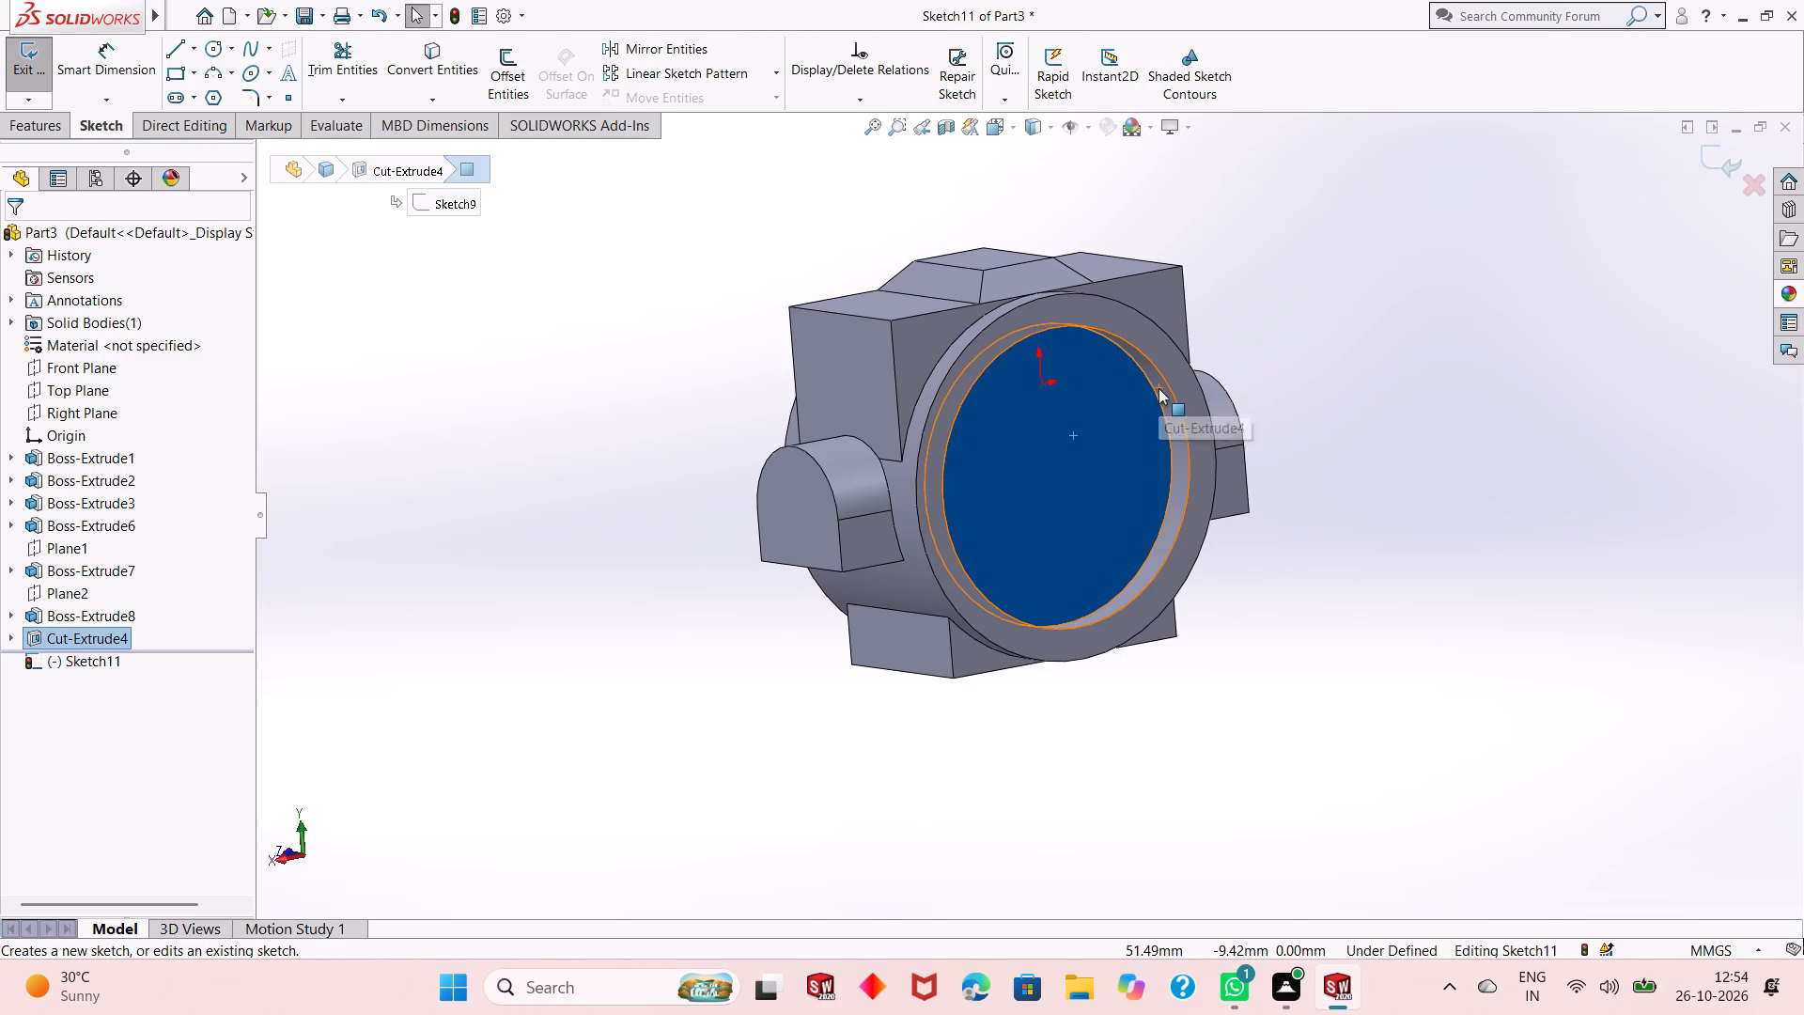
key(ctrl+8)
click(1427, 262)
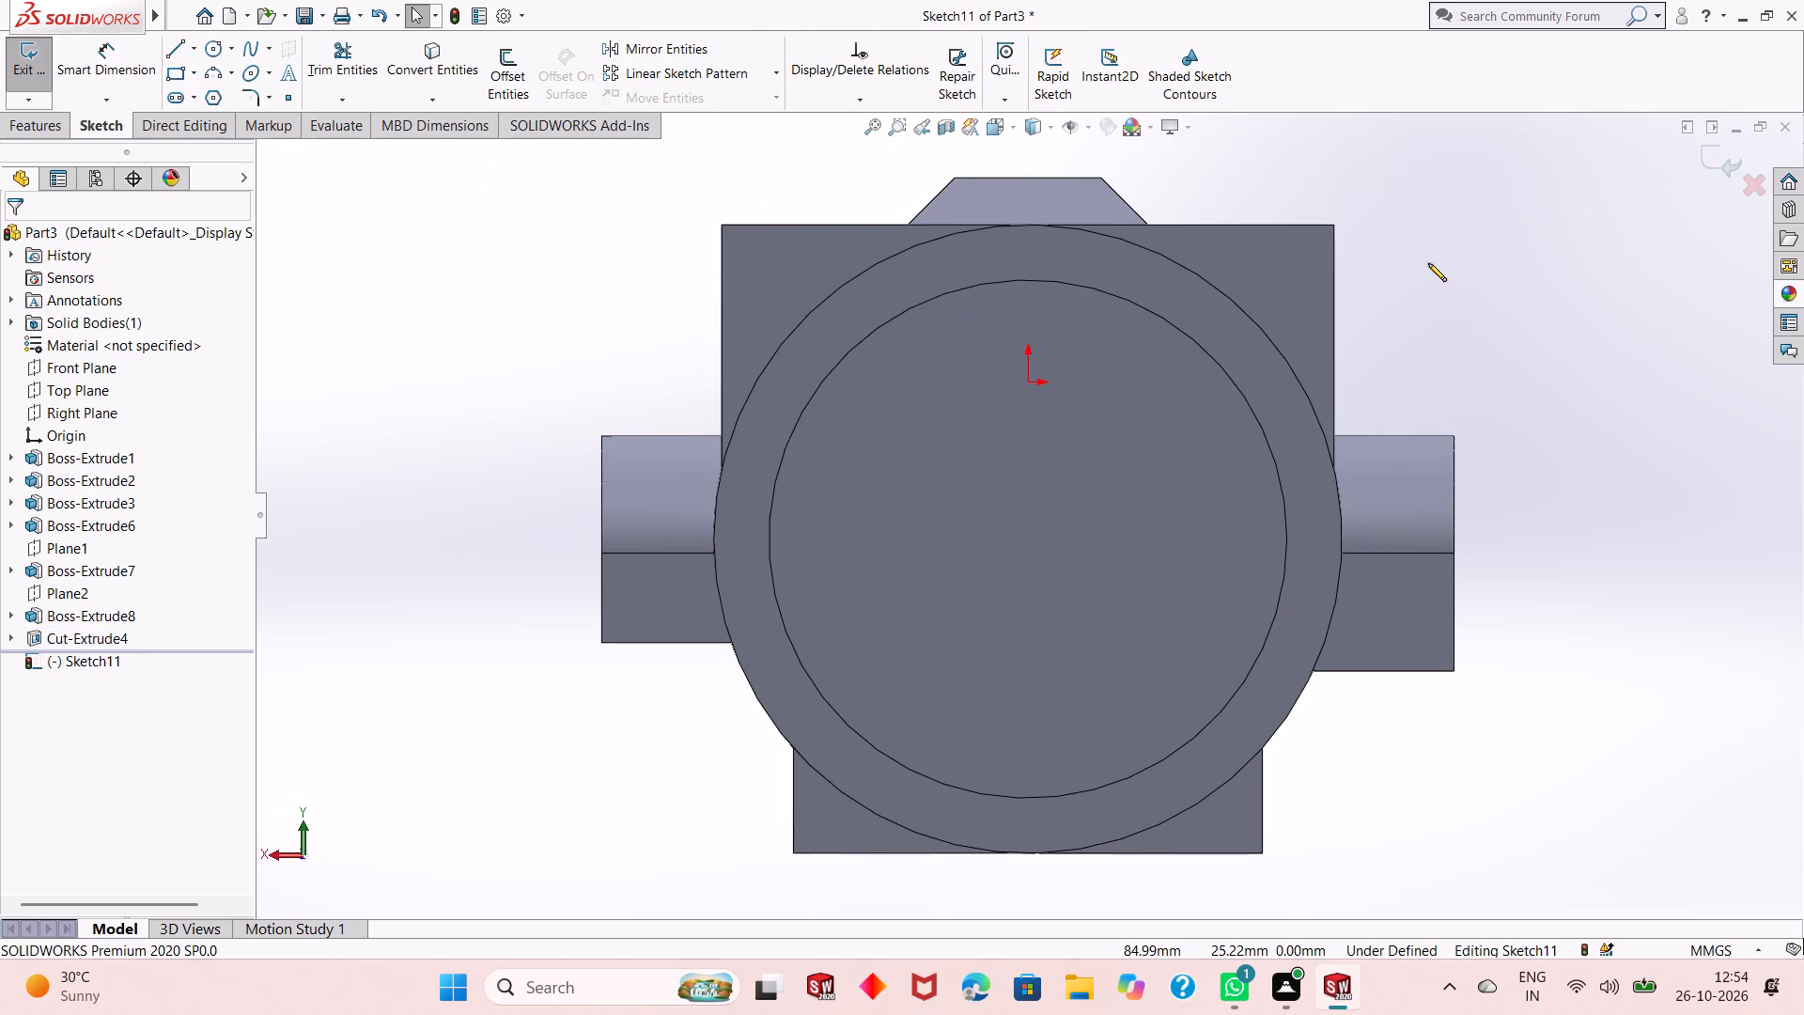
scroll(1034, 532, down, 2)
scroll(1031, 528, up, 2)
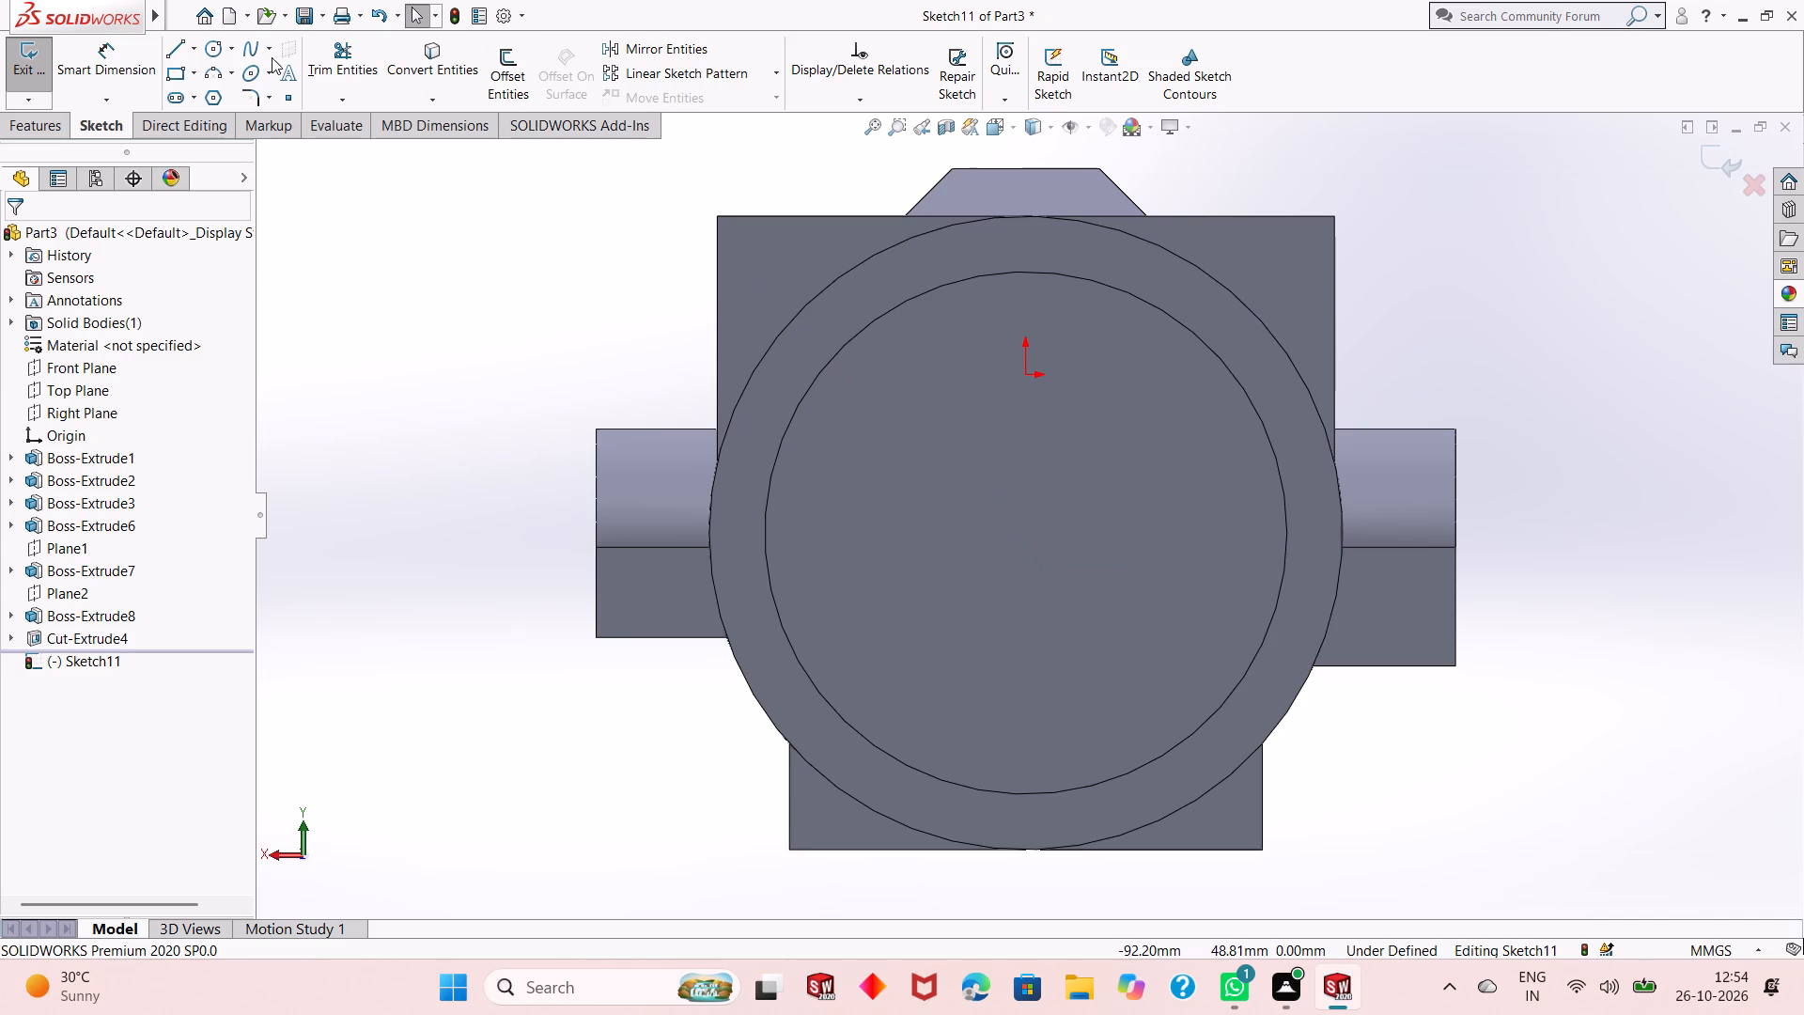
click(203, 52)
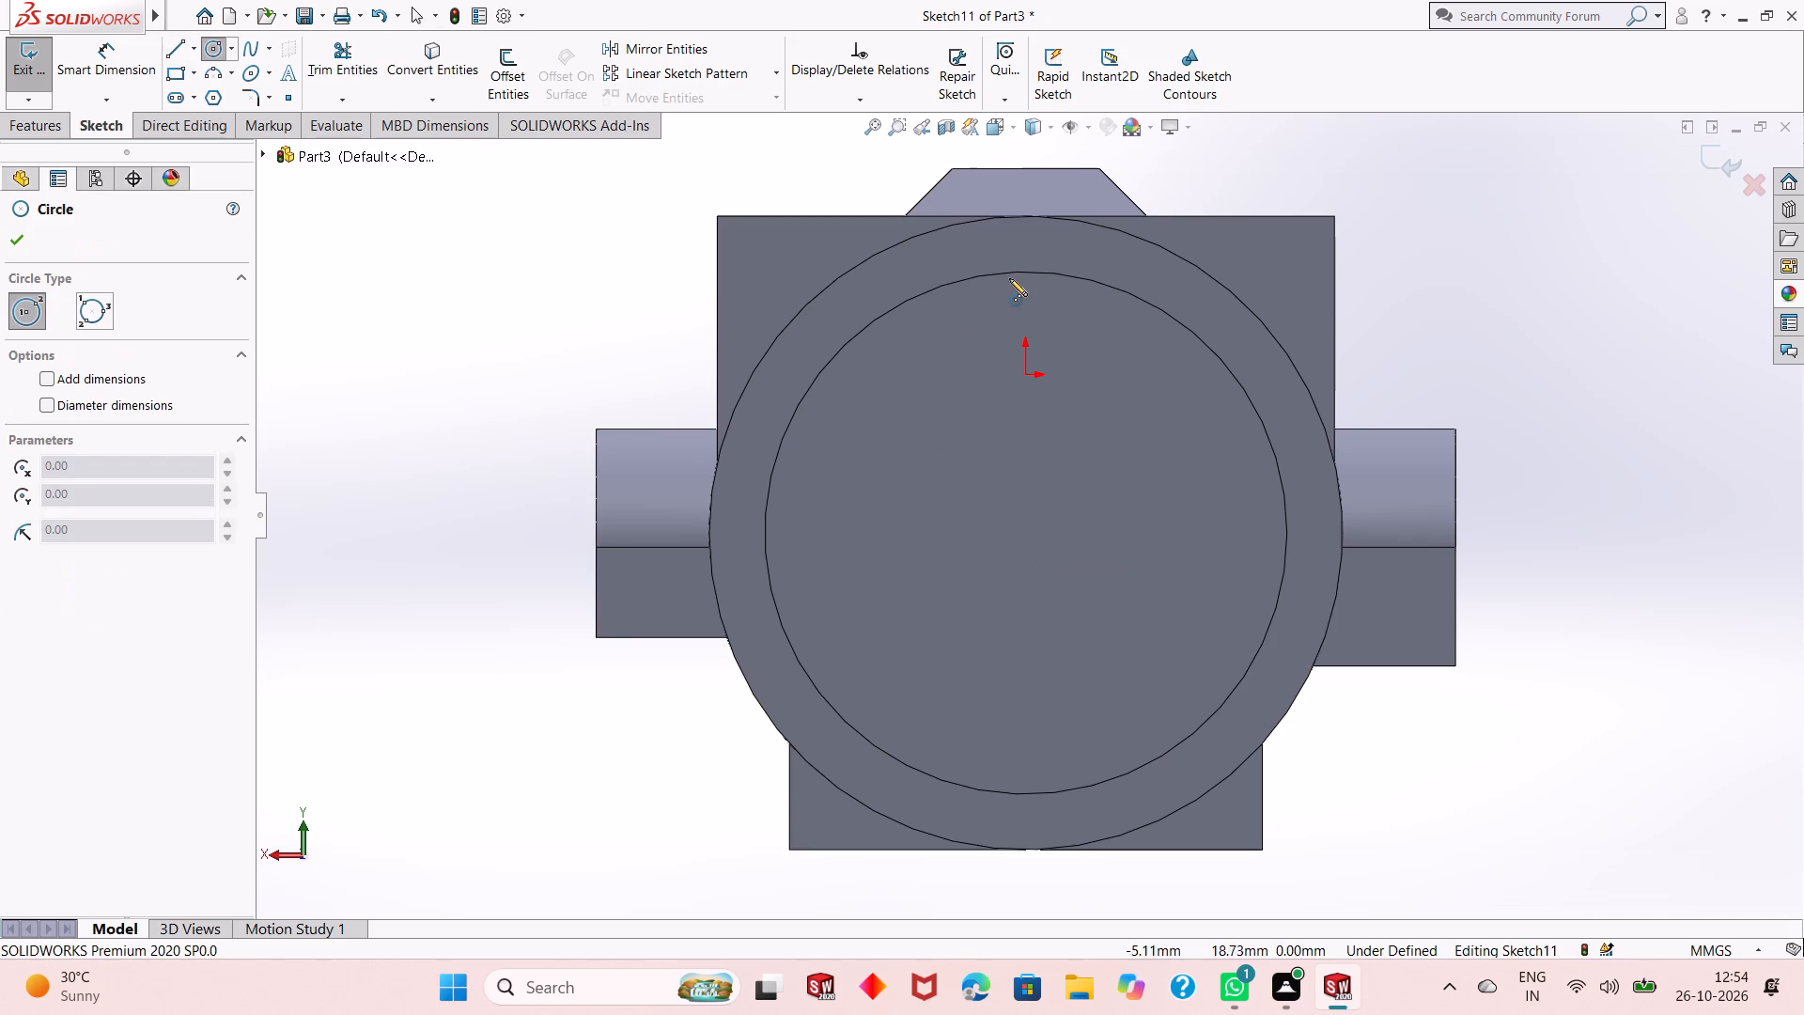
click(1027, 534)
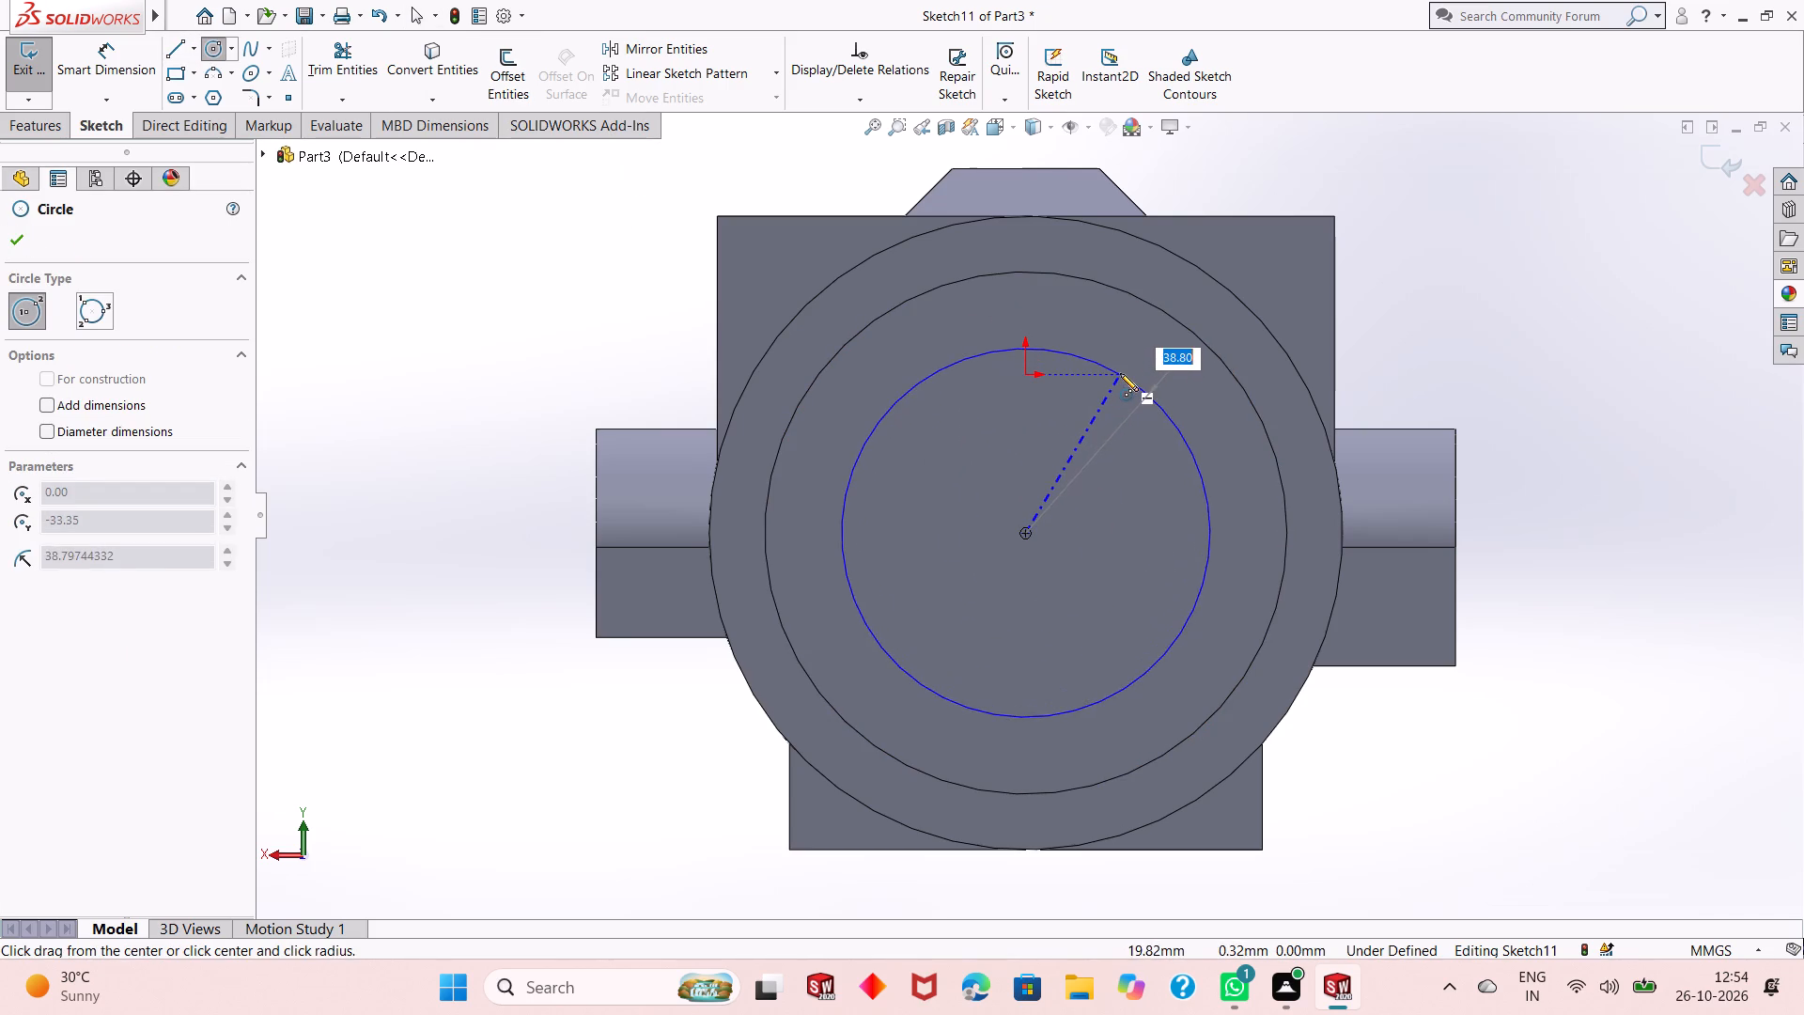
click(1120, 373)
right_click(412, 274)
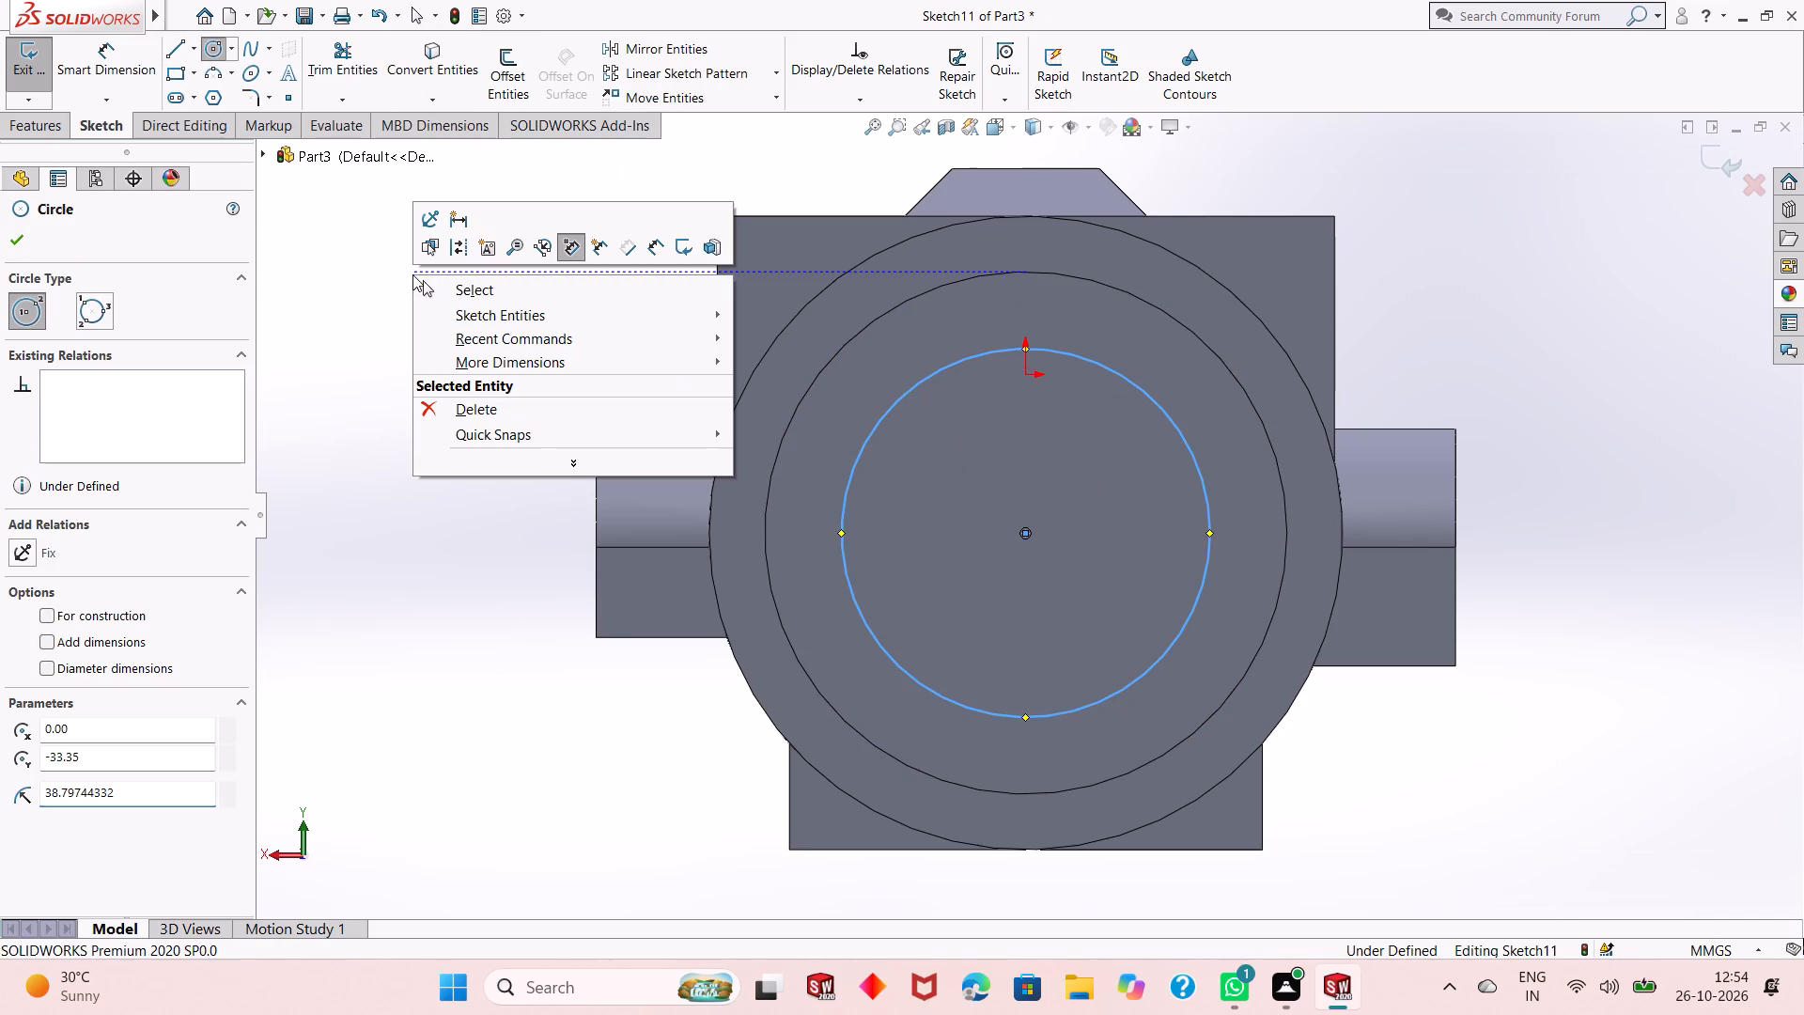
click(431, 286)
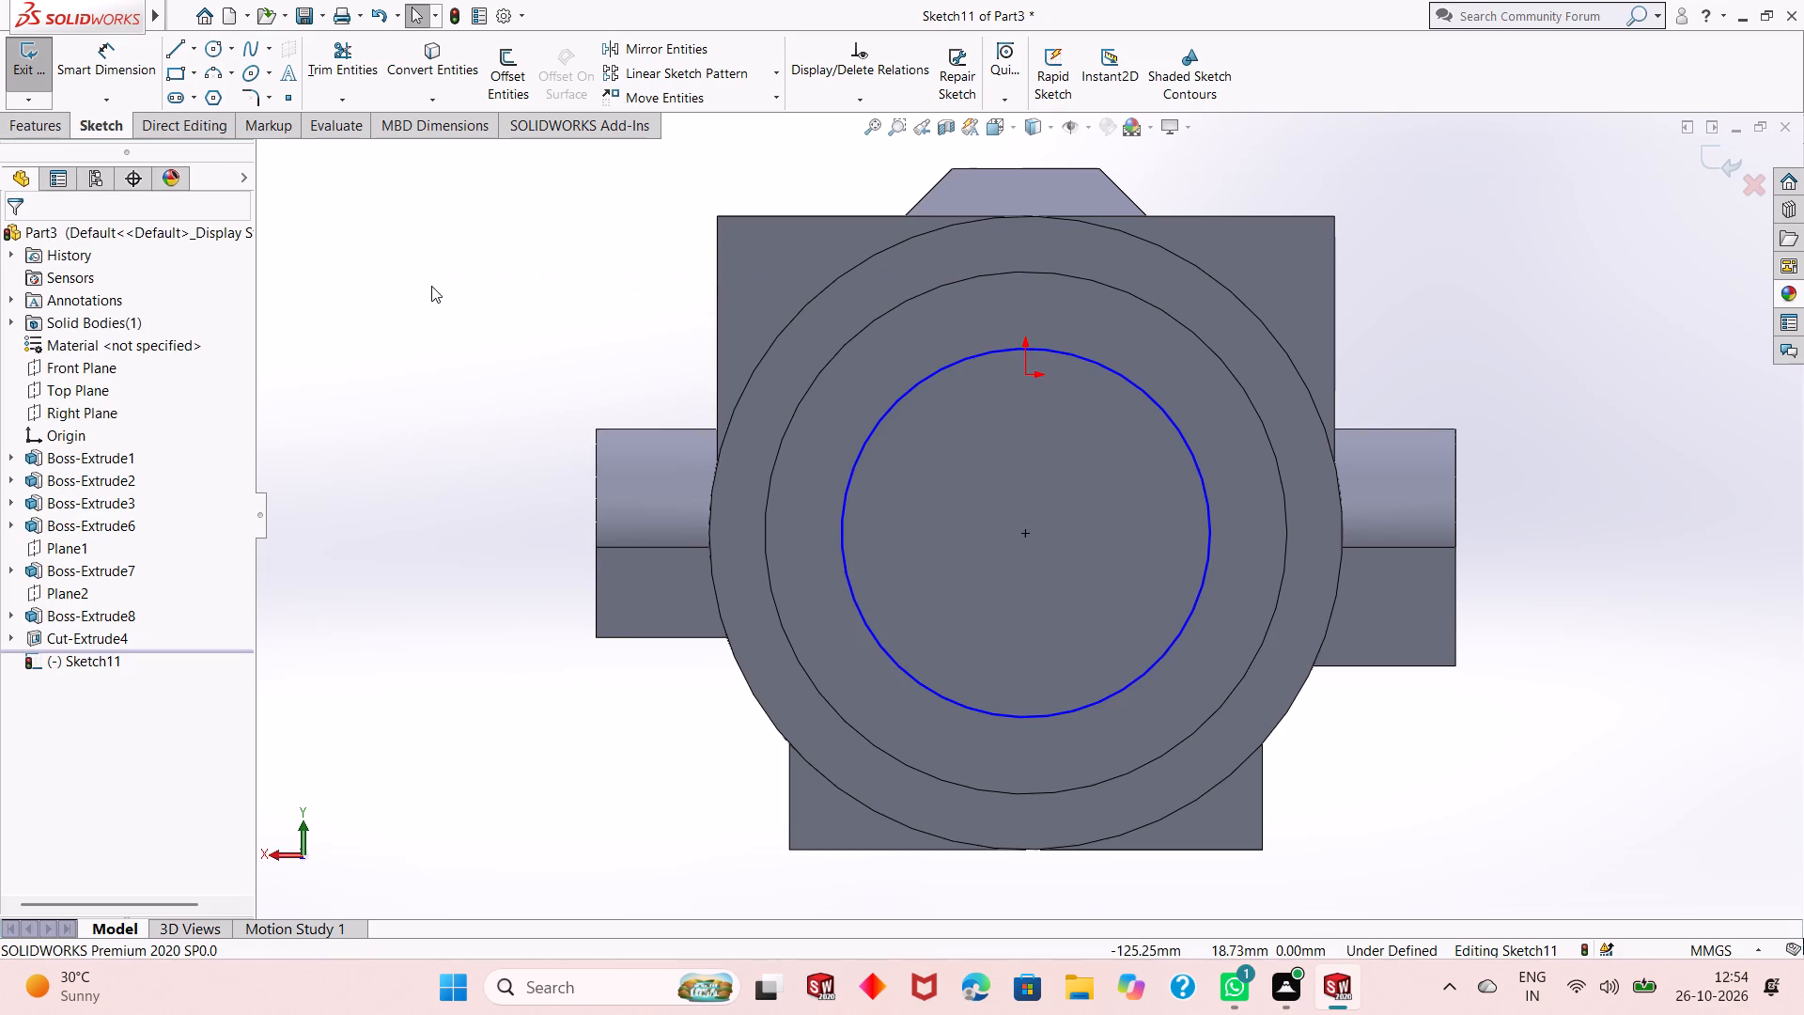
Set the diameter of the circle sketched on the 110 mm recess's floor to 113 mm.
click(125, 69)
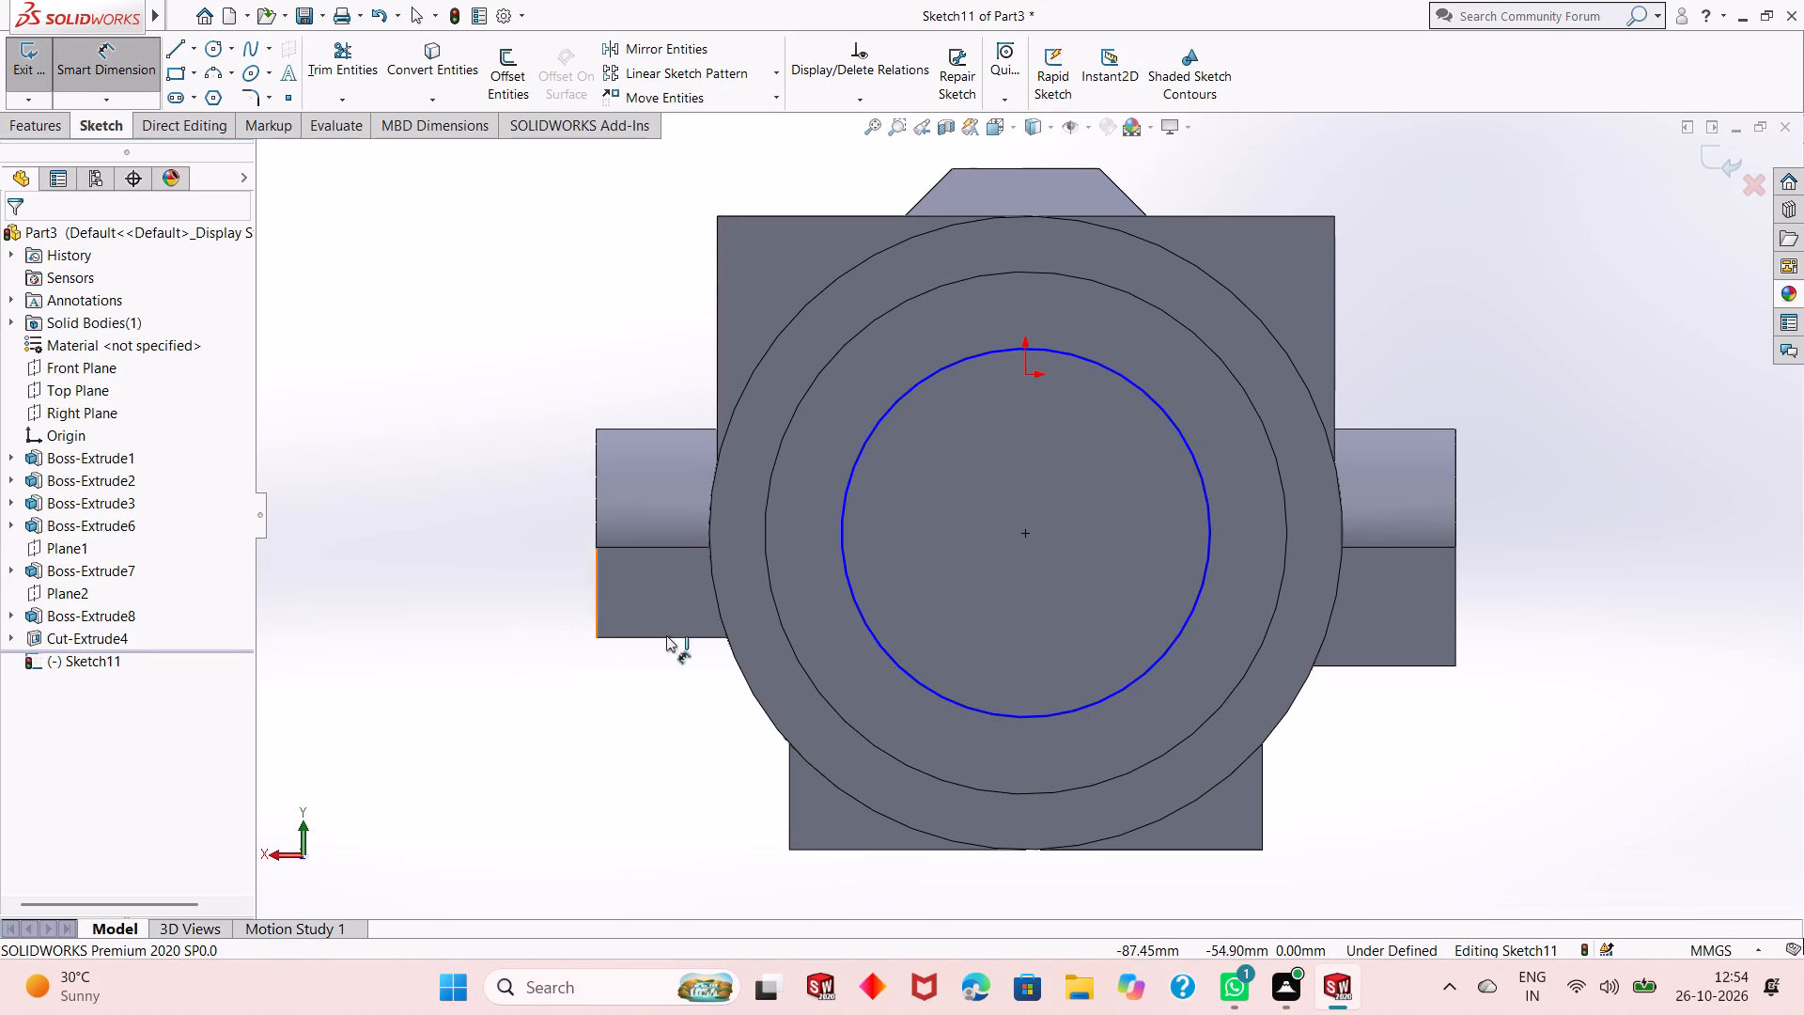
click(869, 631)
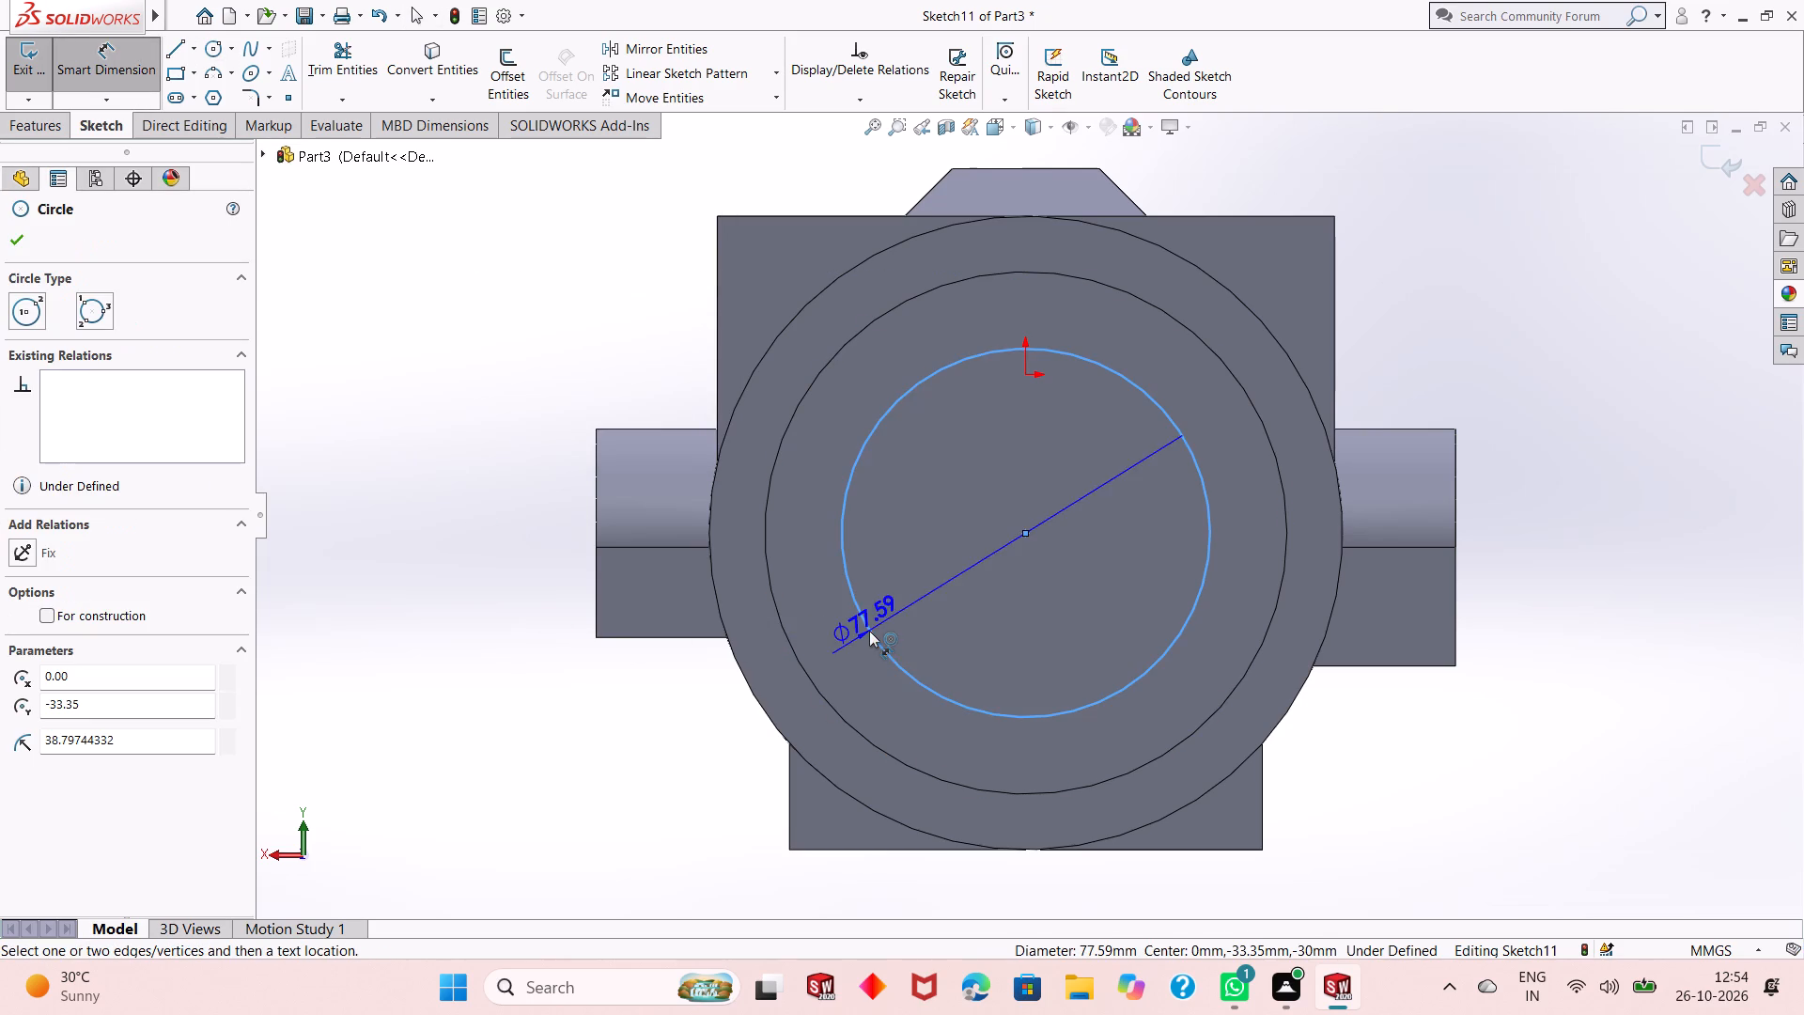
click(564, 759)
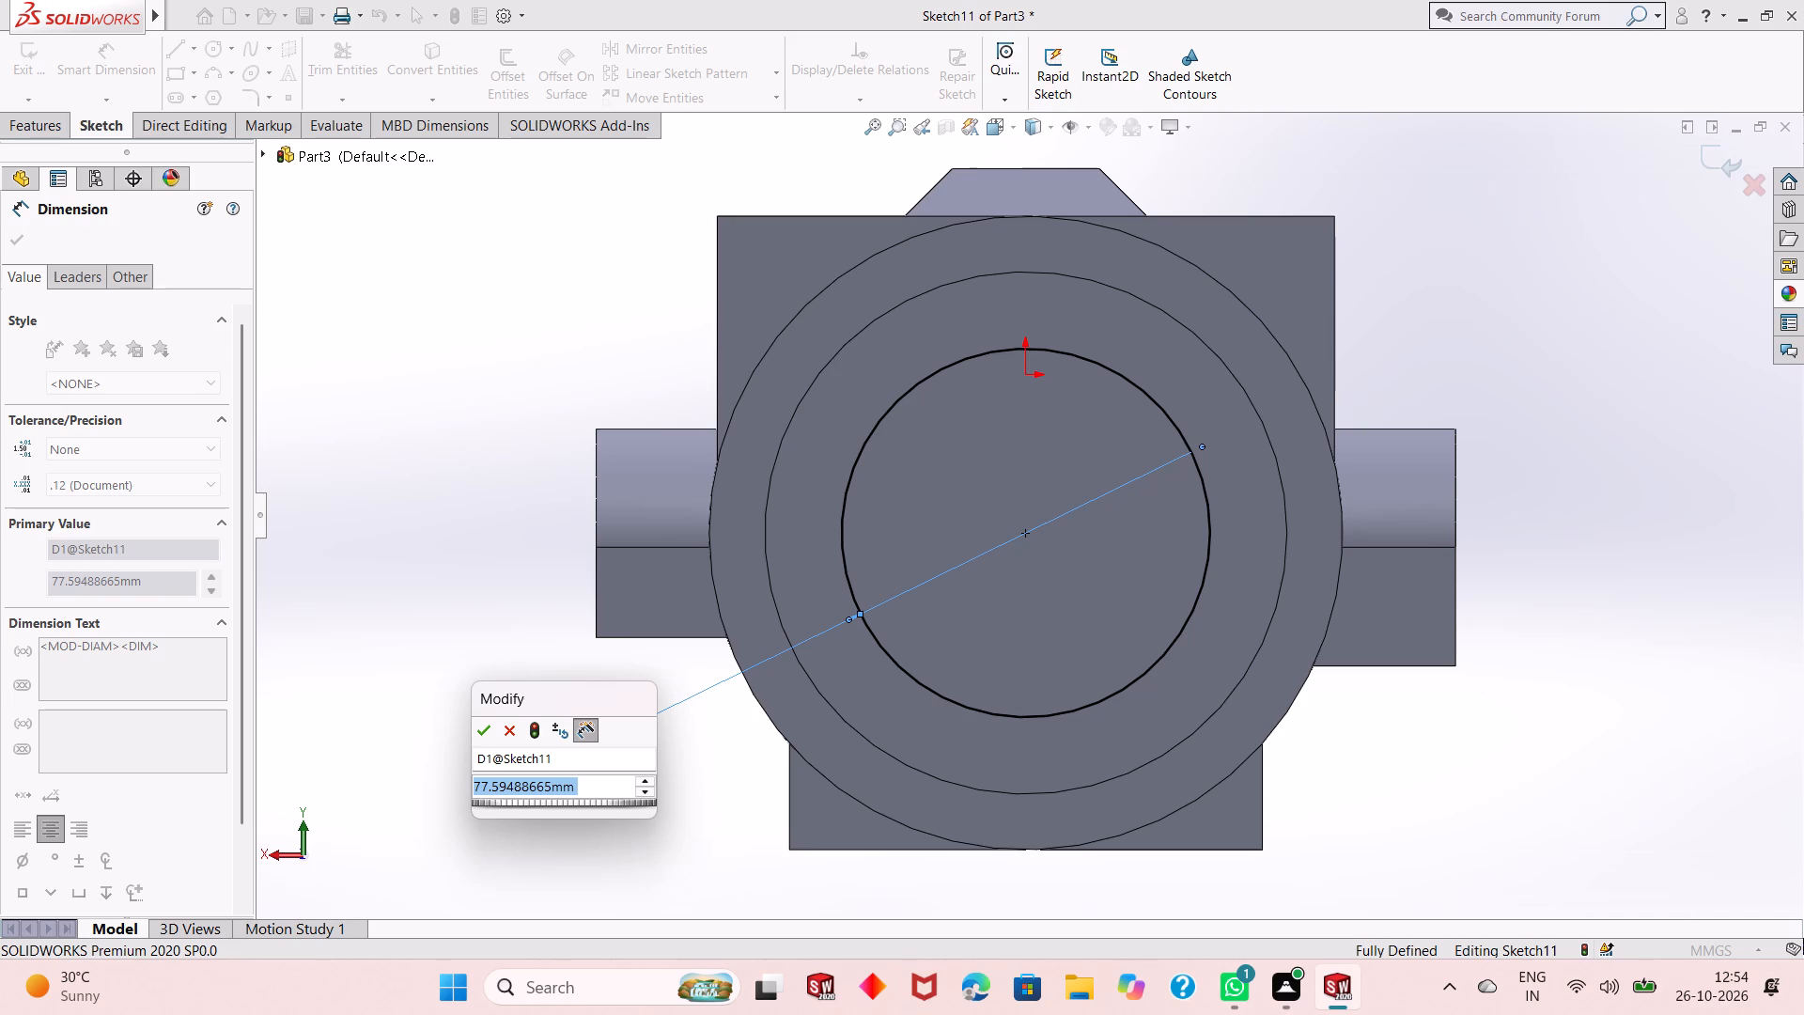
text(113)
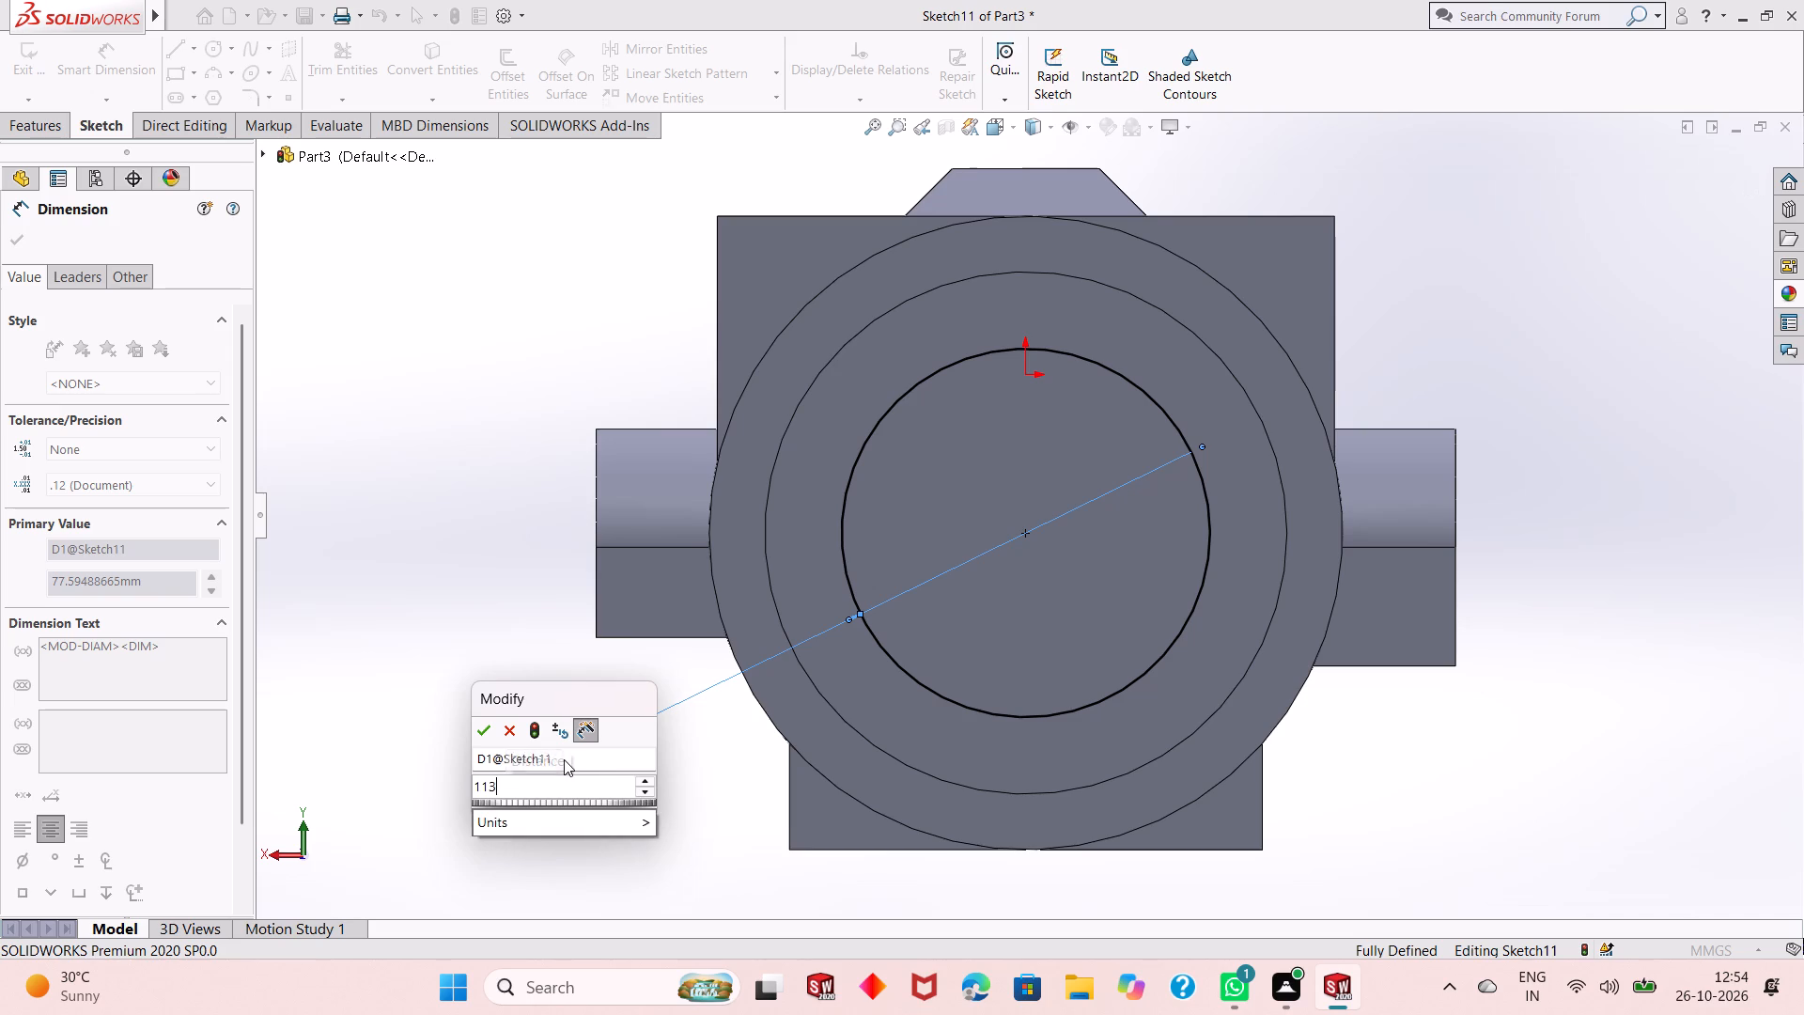
key(Return)
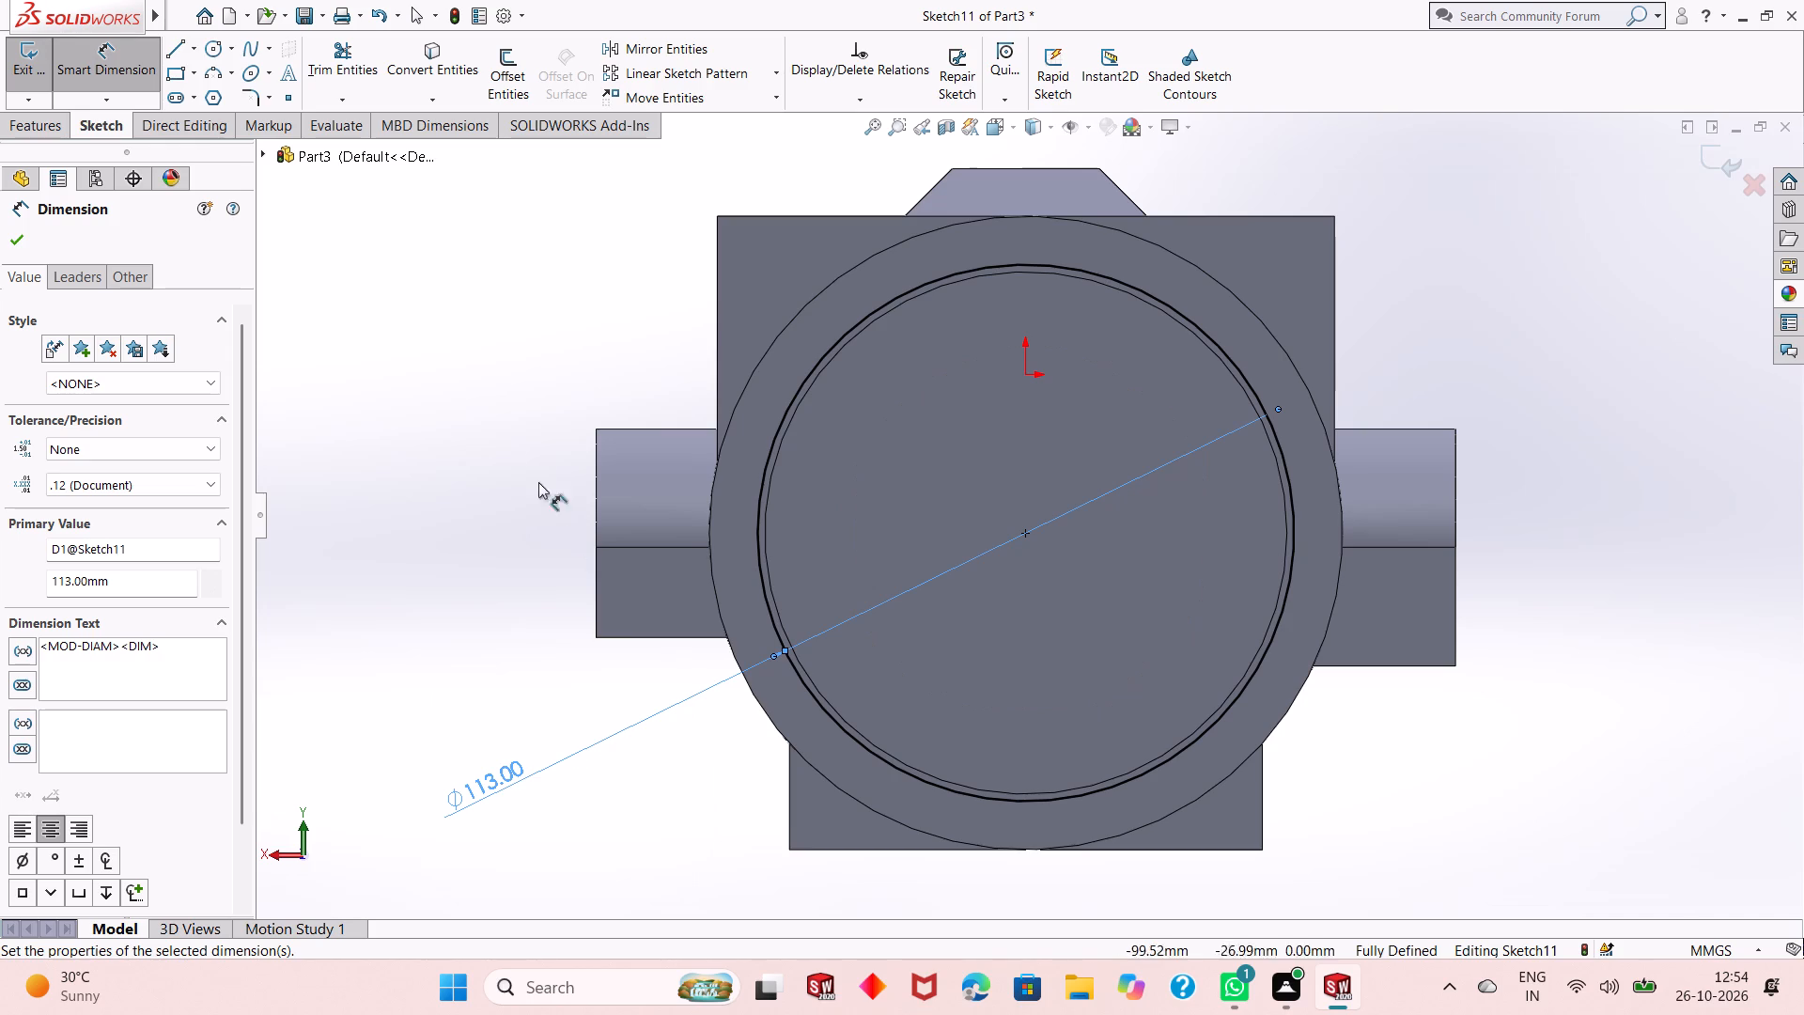
click(21, 242)
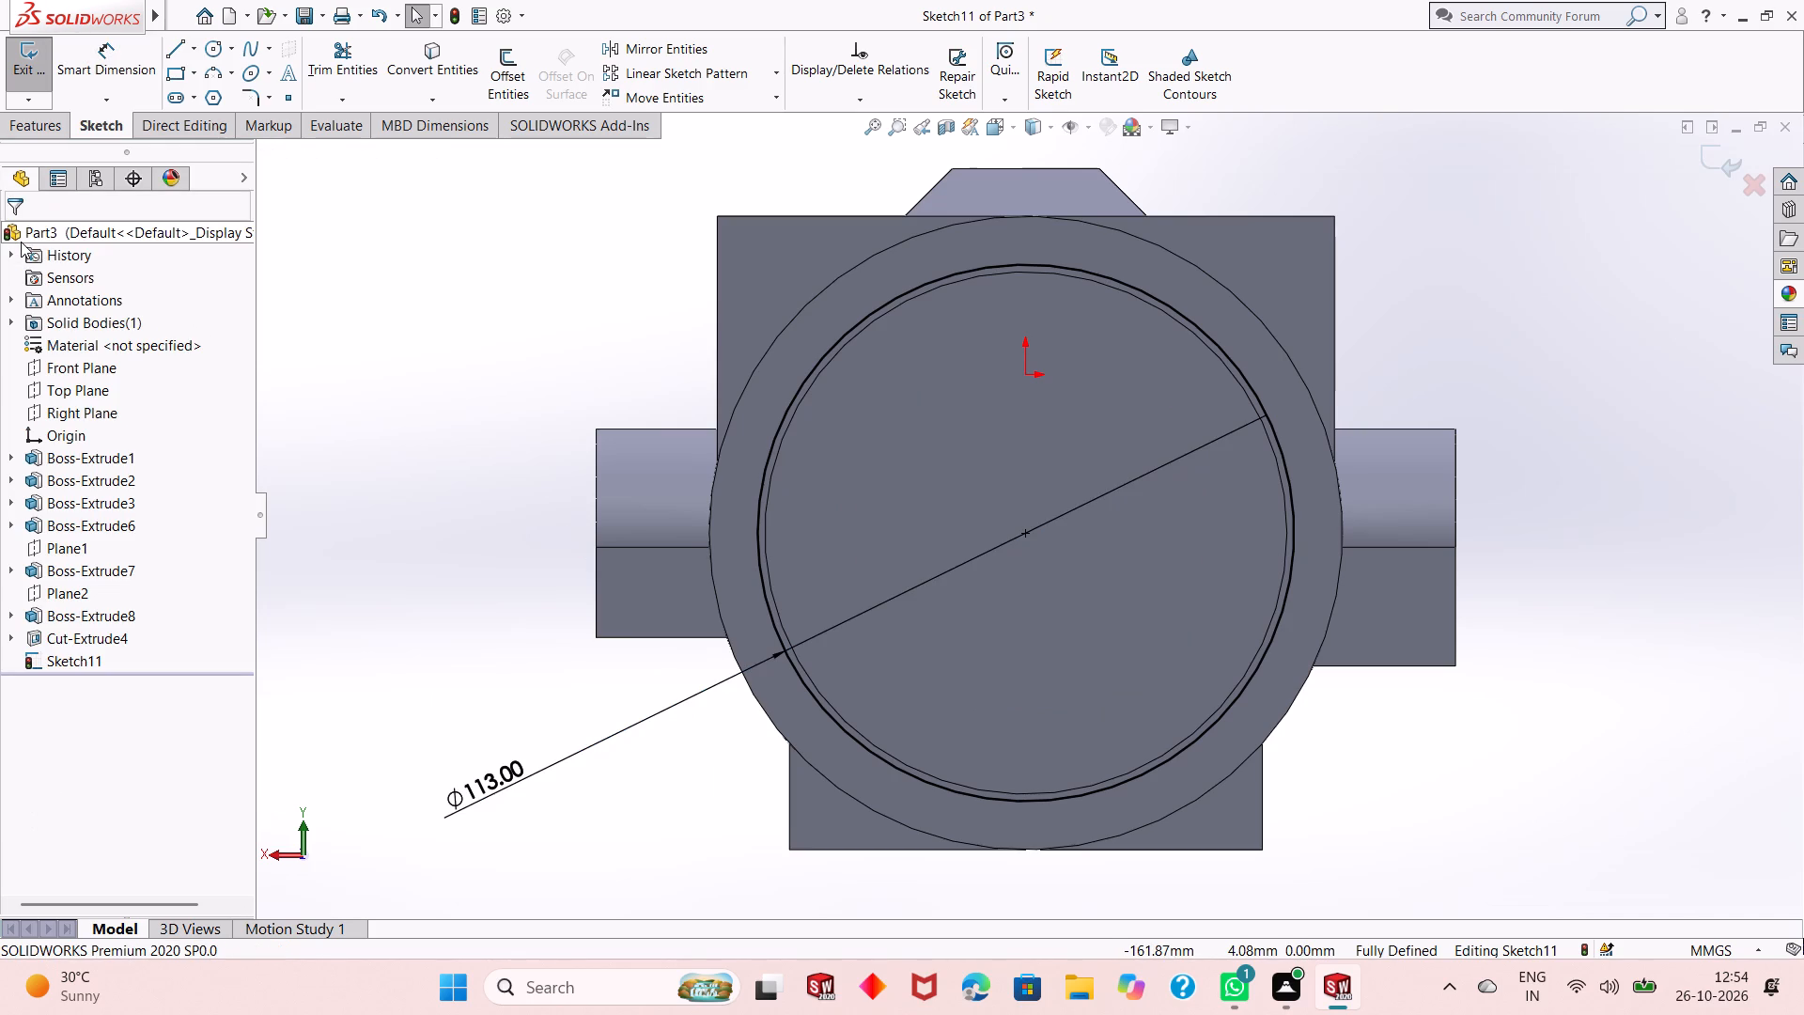
Cut-extrude the 113 mm circle blind to a depth of 3 mm from the recess's floor.
click(16, 119)
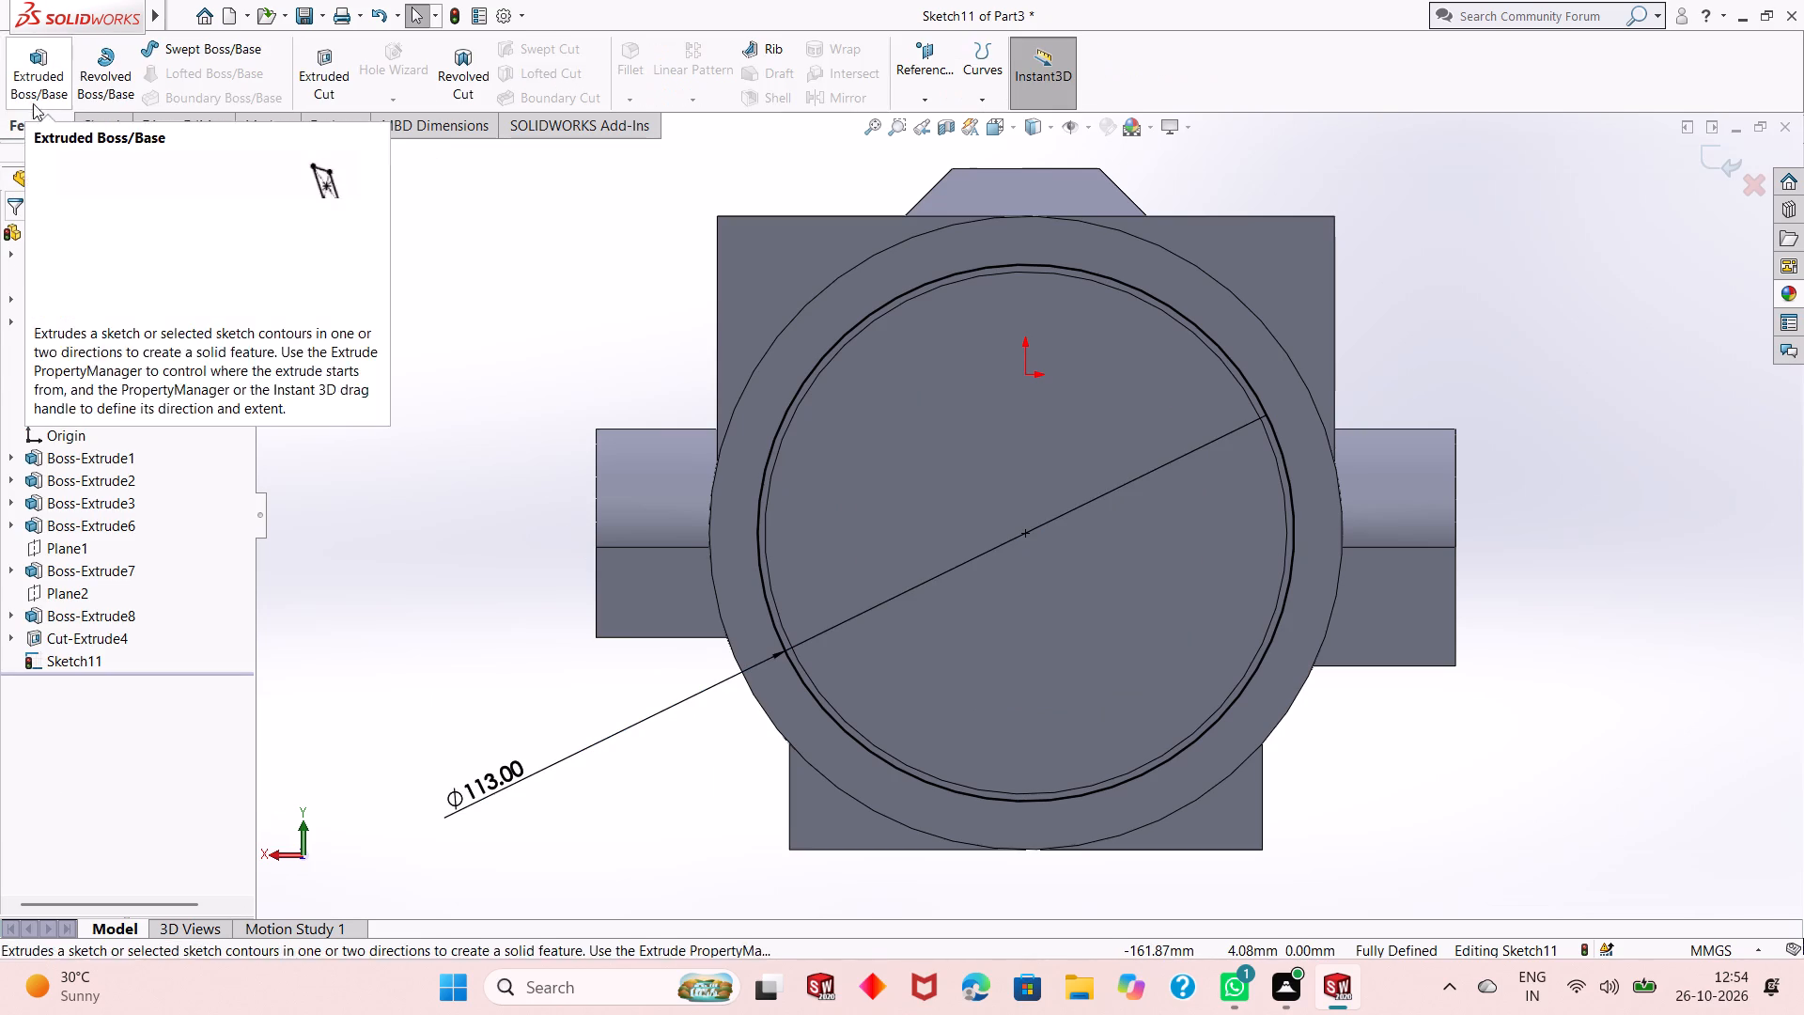
click(338, 86)
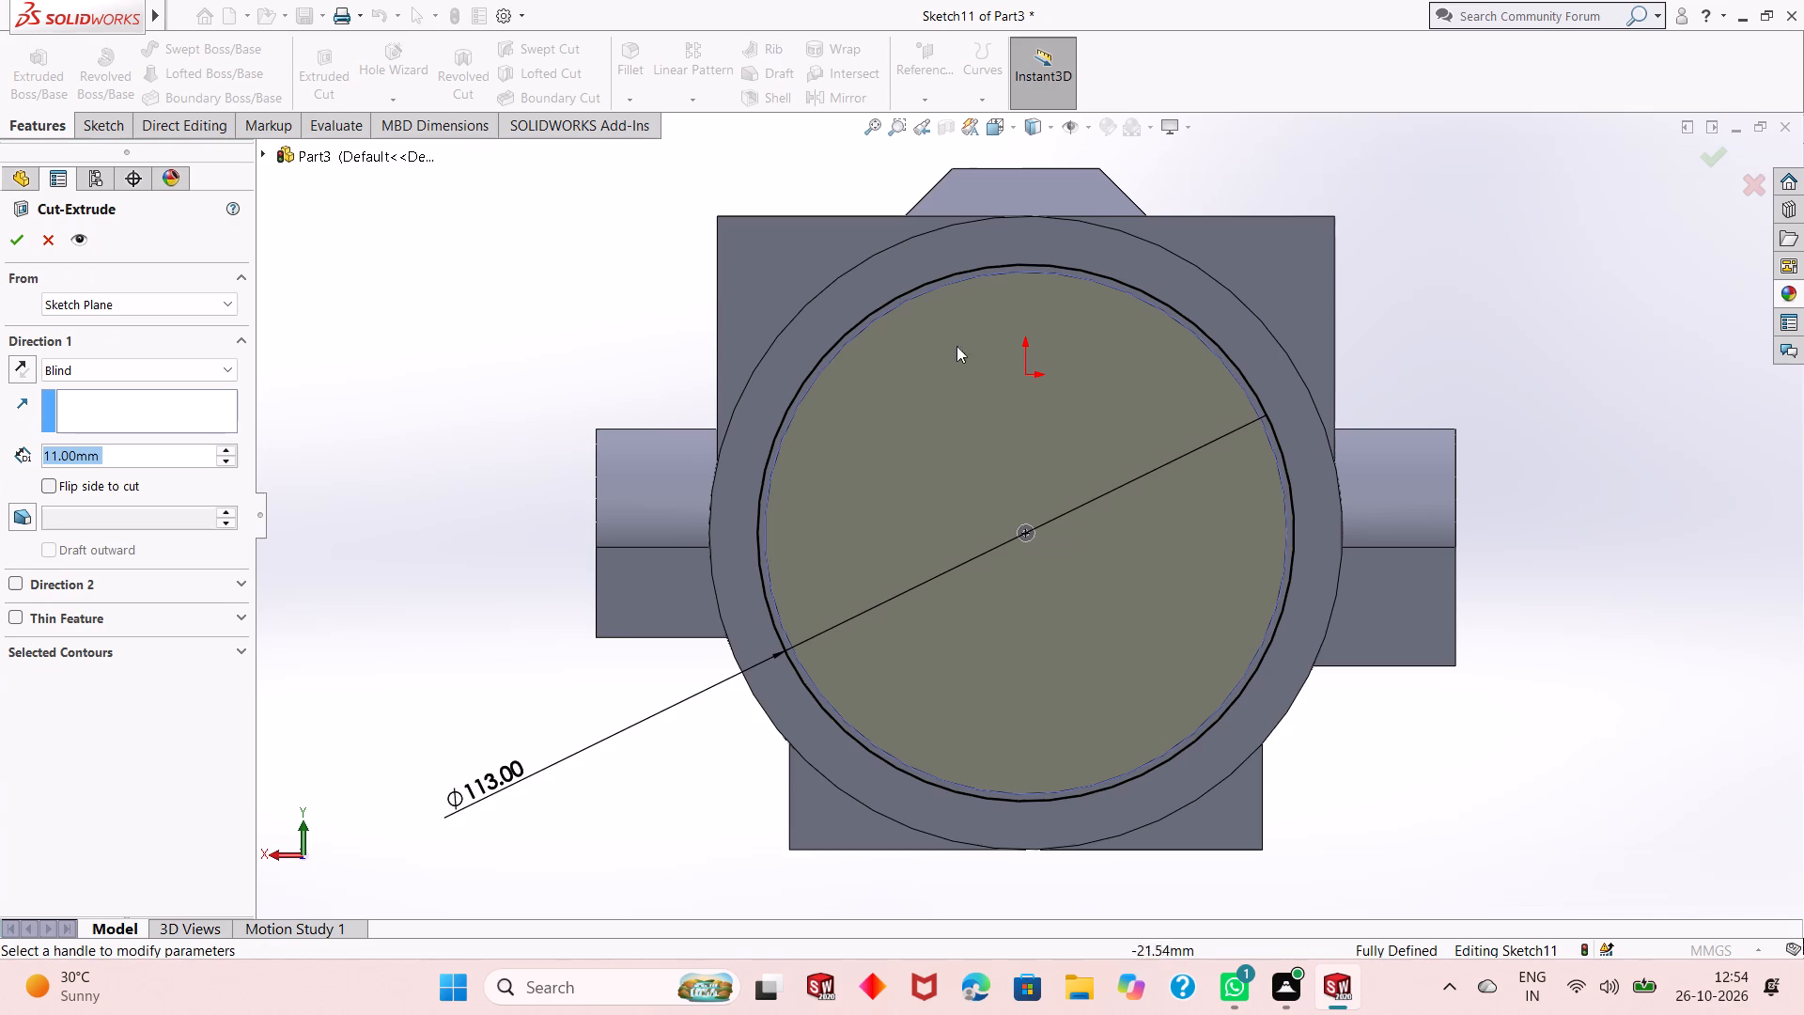
key(3)
key(Return)
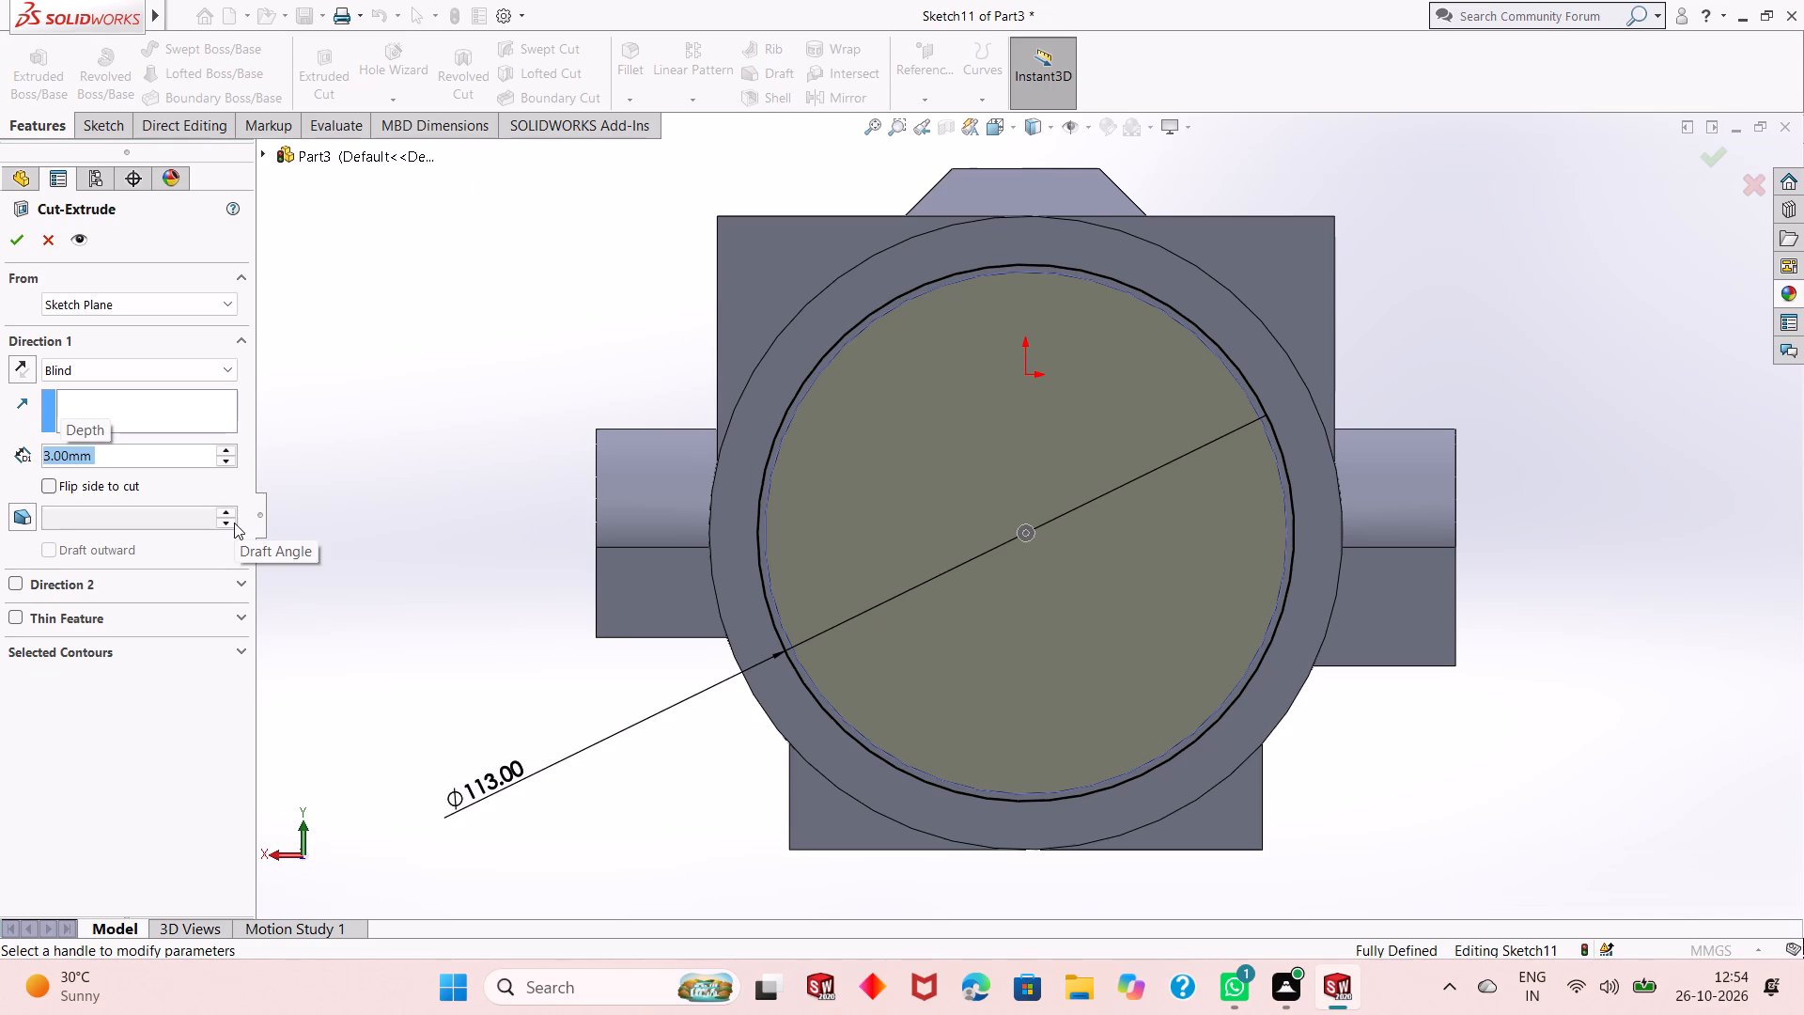
scroll(1004, 570, up, 2)
middle_drag(1004, 570, 979, 573)
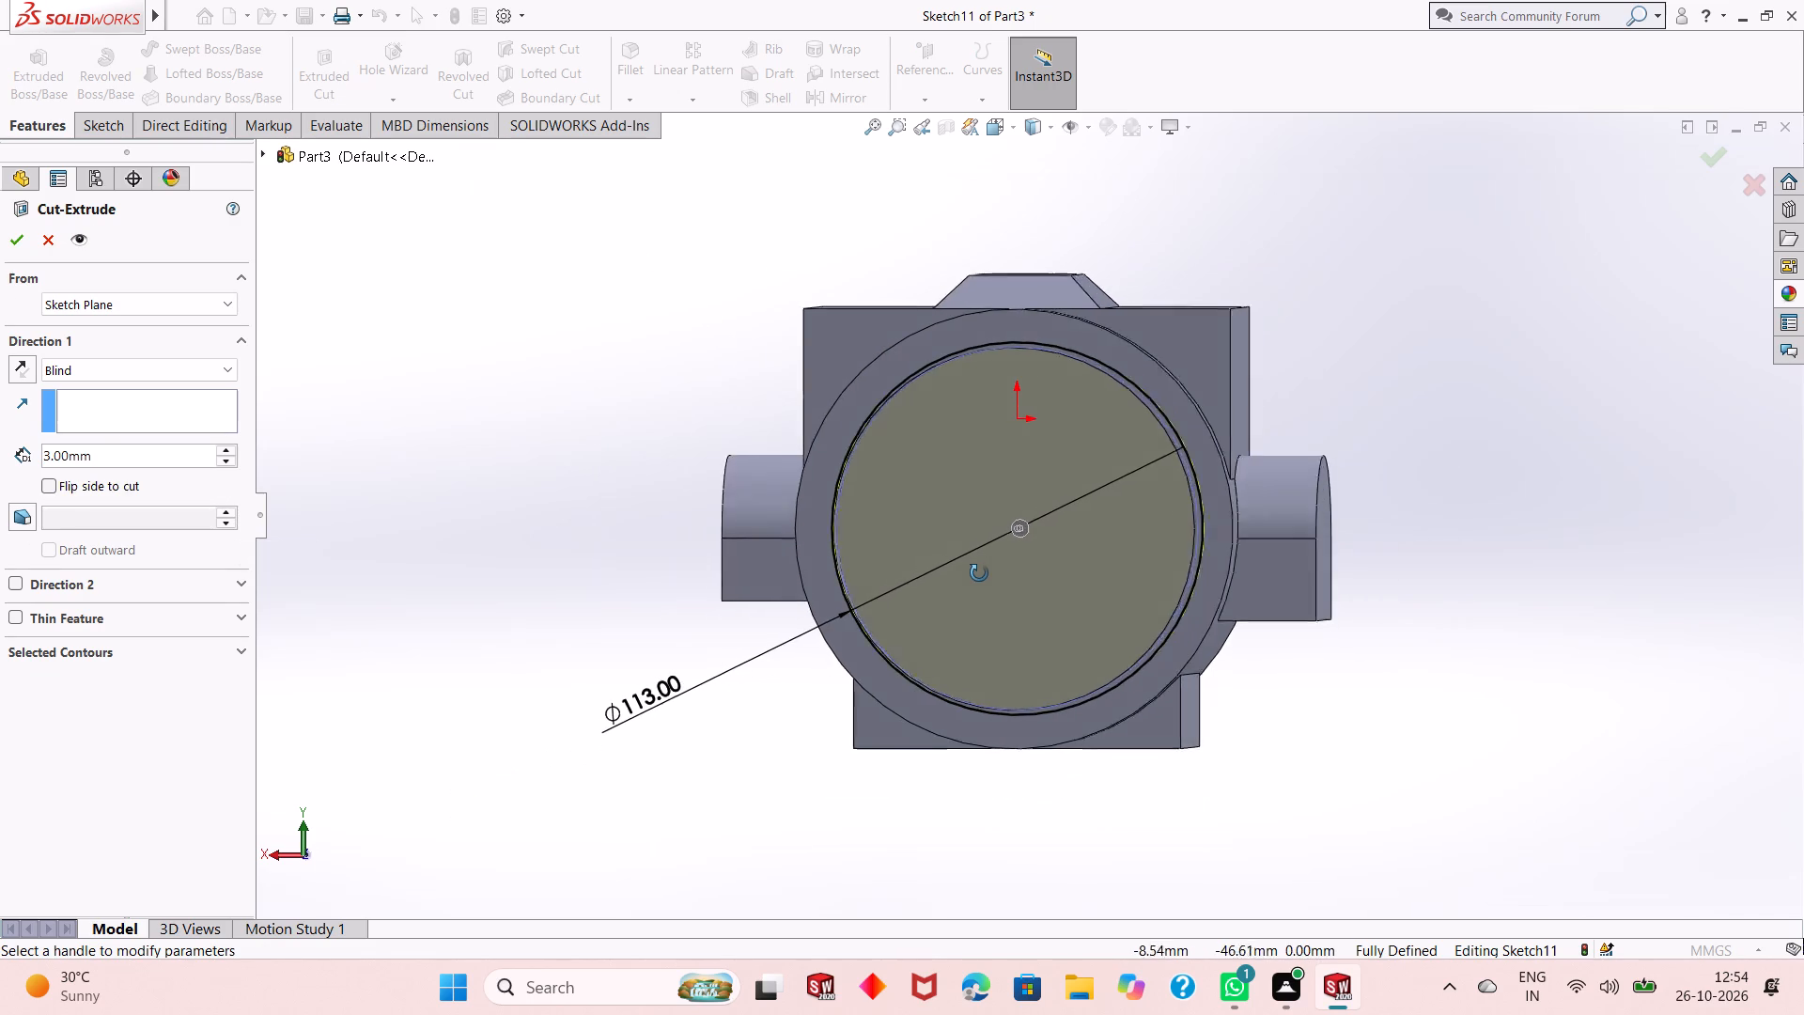
middle_drag(979, 573, 942, 596)
scroll(925, 570, down, 2)
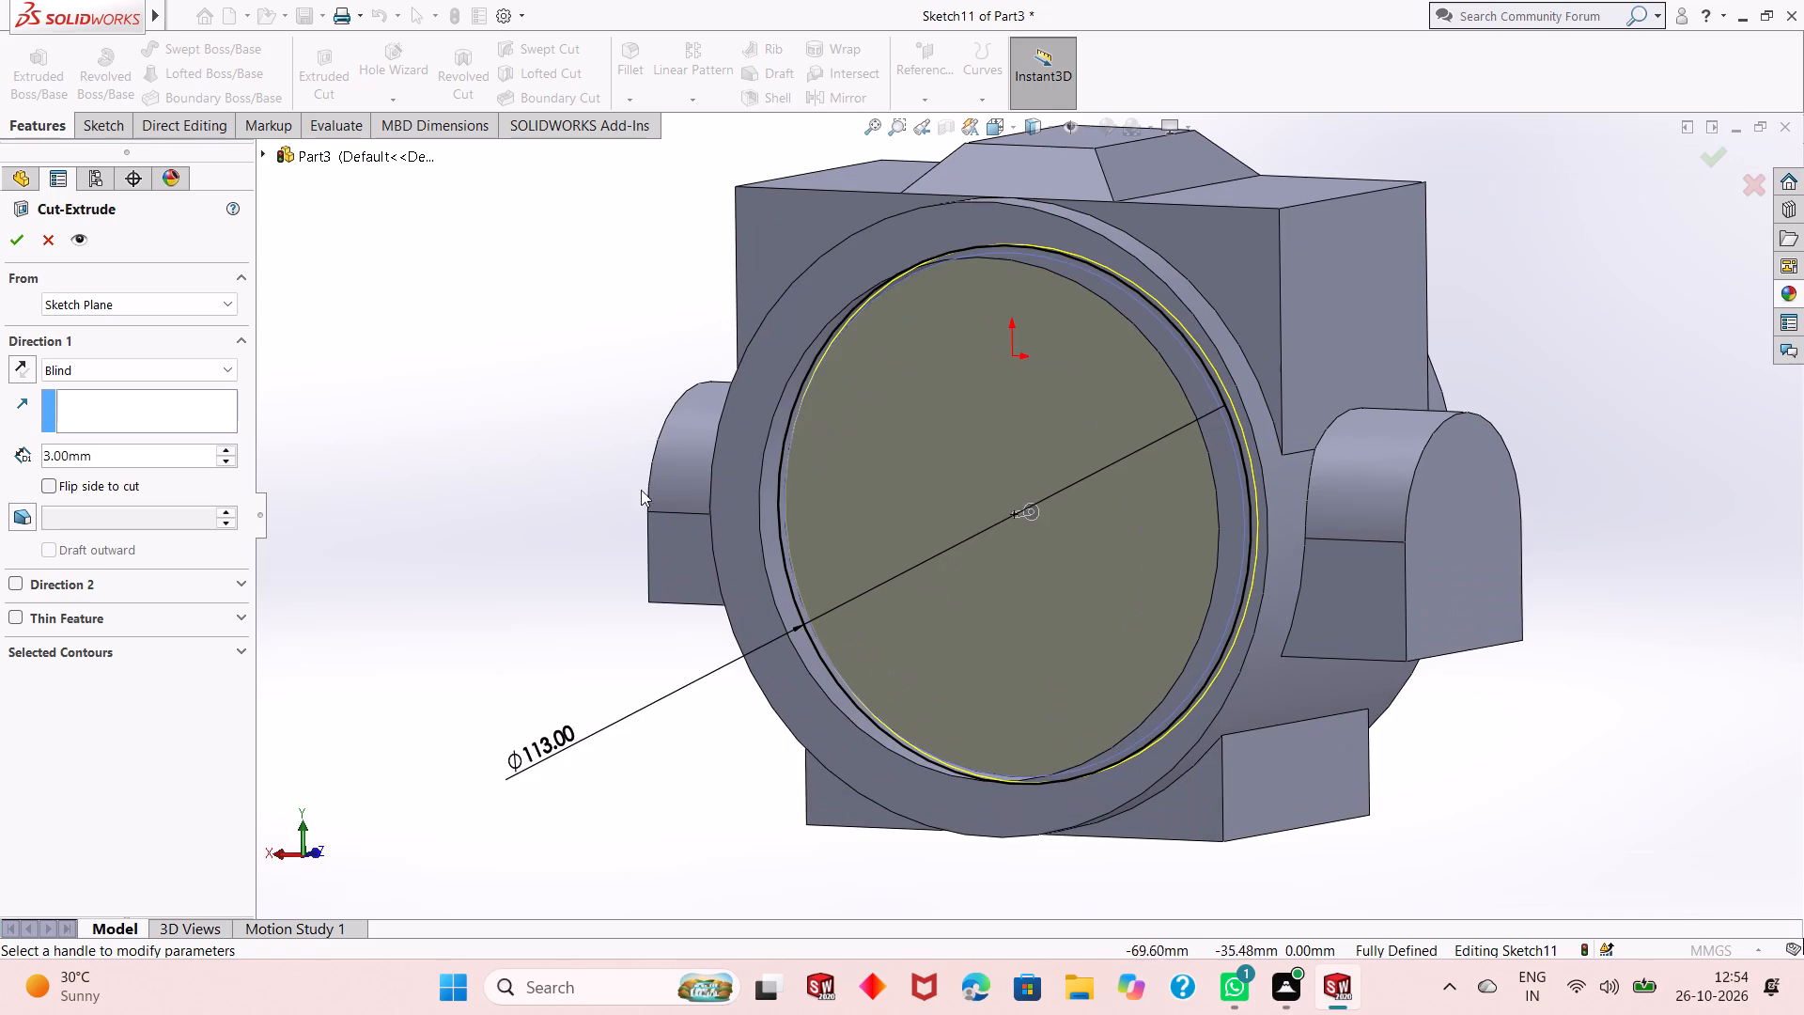
click(10, 242)
click(352, 363)
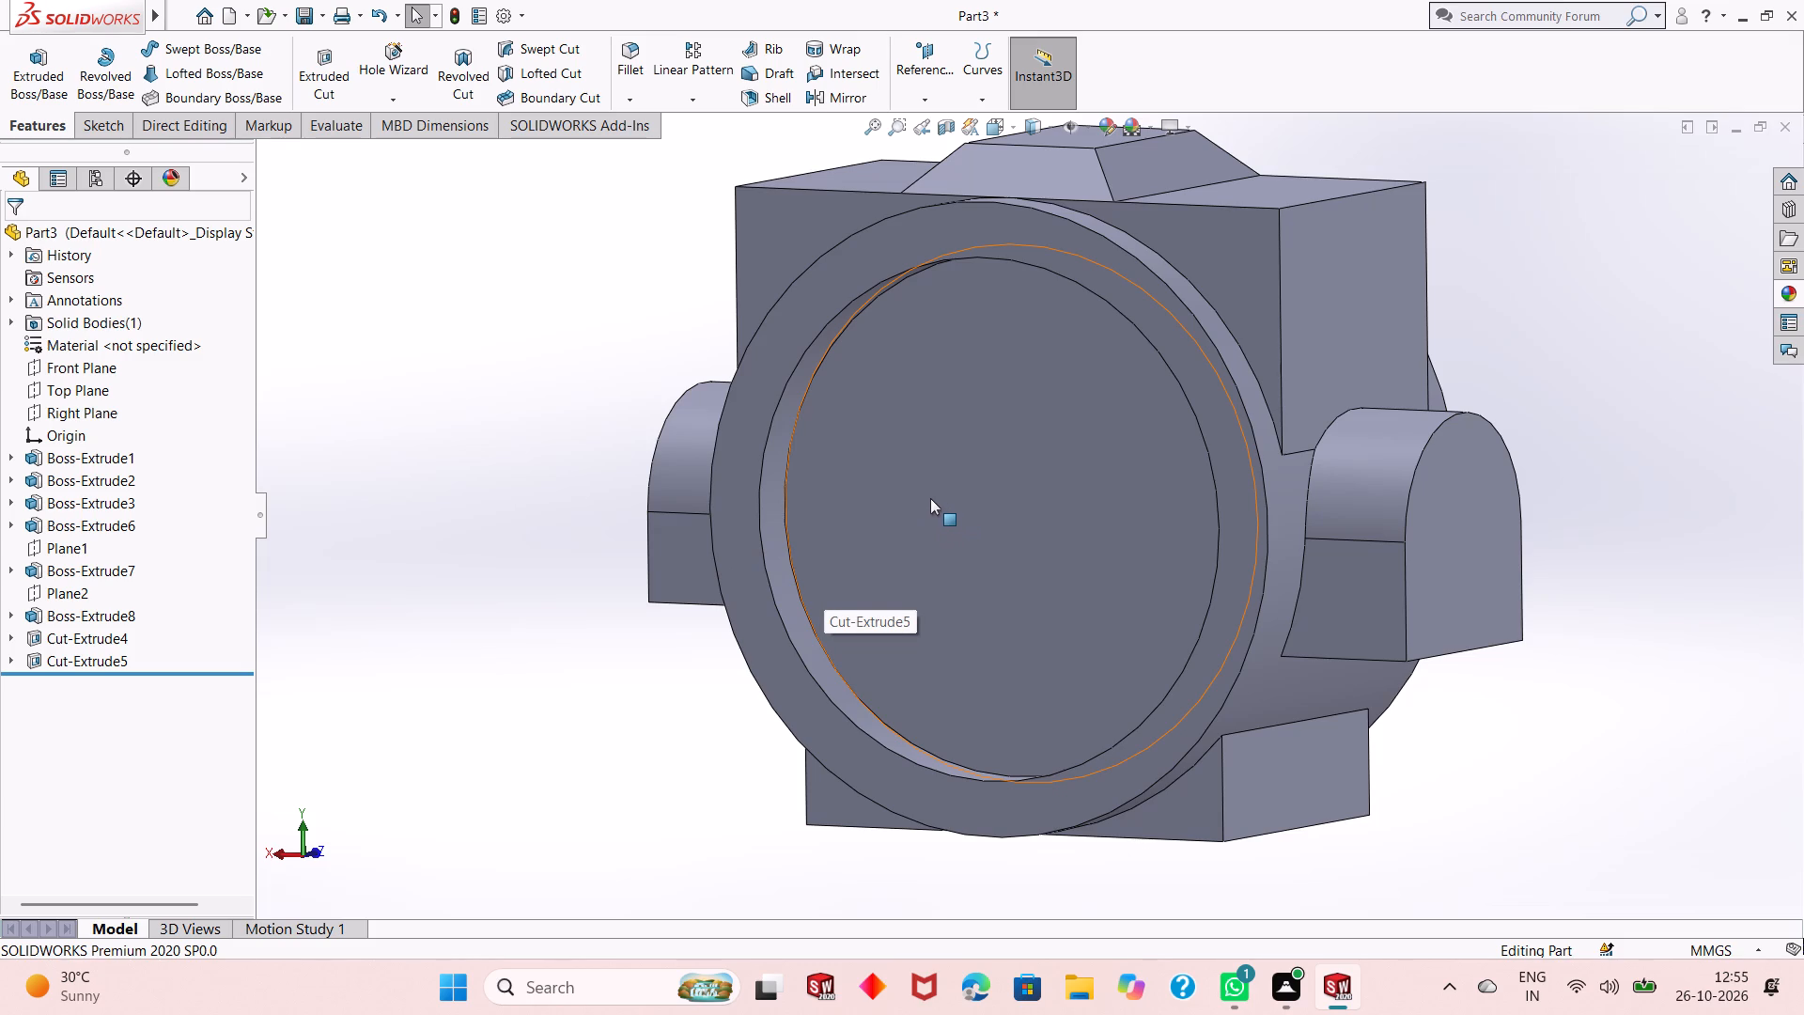
Examine the 113 mm groove inside the cylinder's recess from several angles.
scroll(932, 494, down, 1)
middle_drag(931, 495, 881, 498)
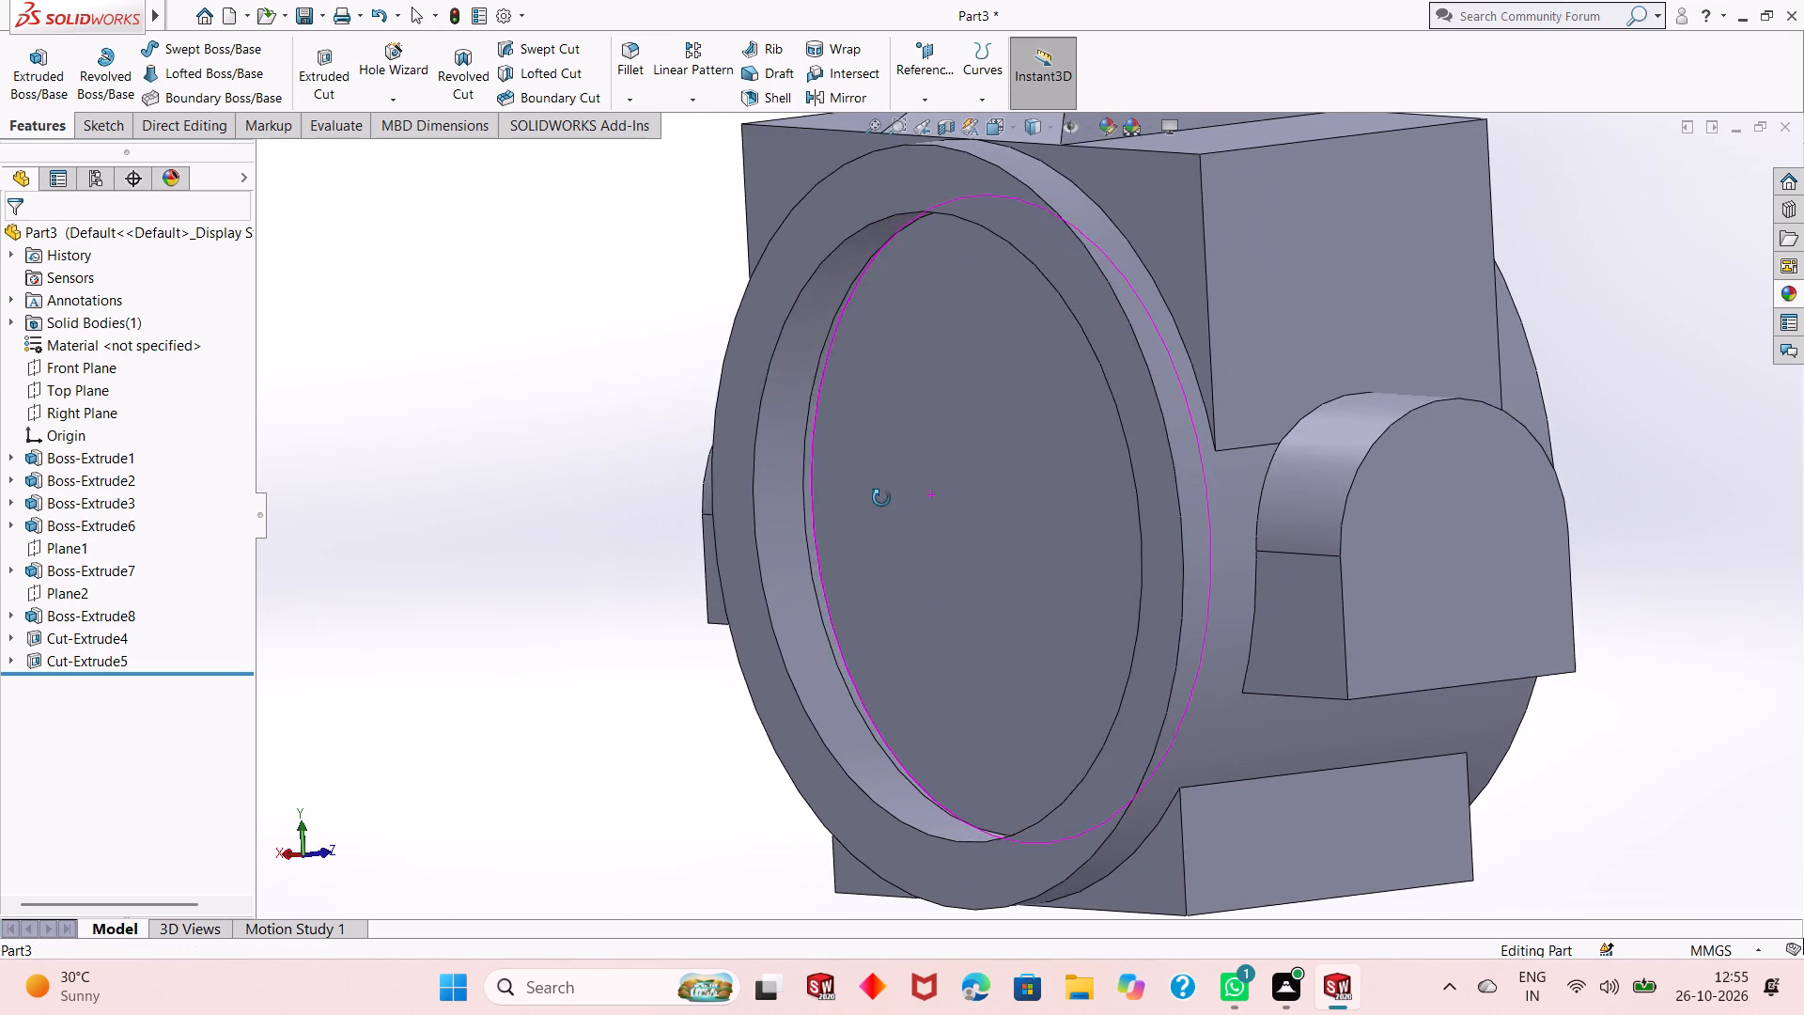
middle_drag(881, 498, 863, 499)
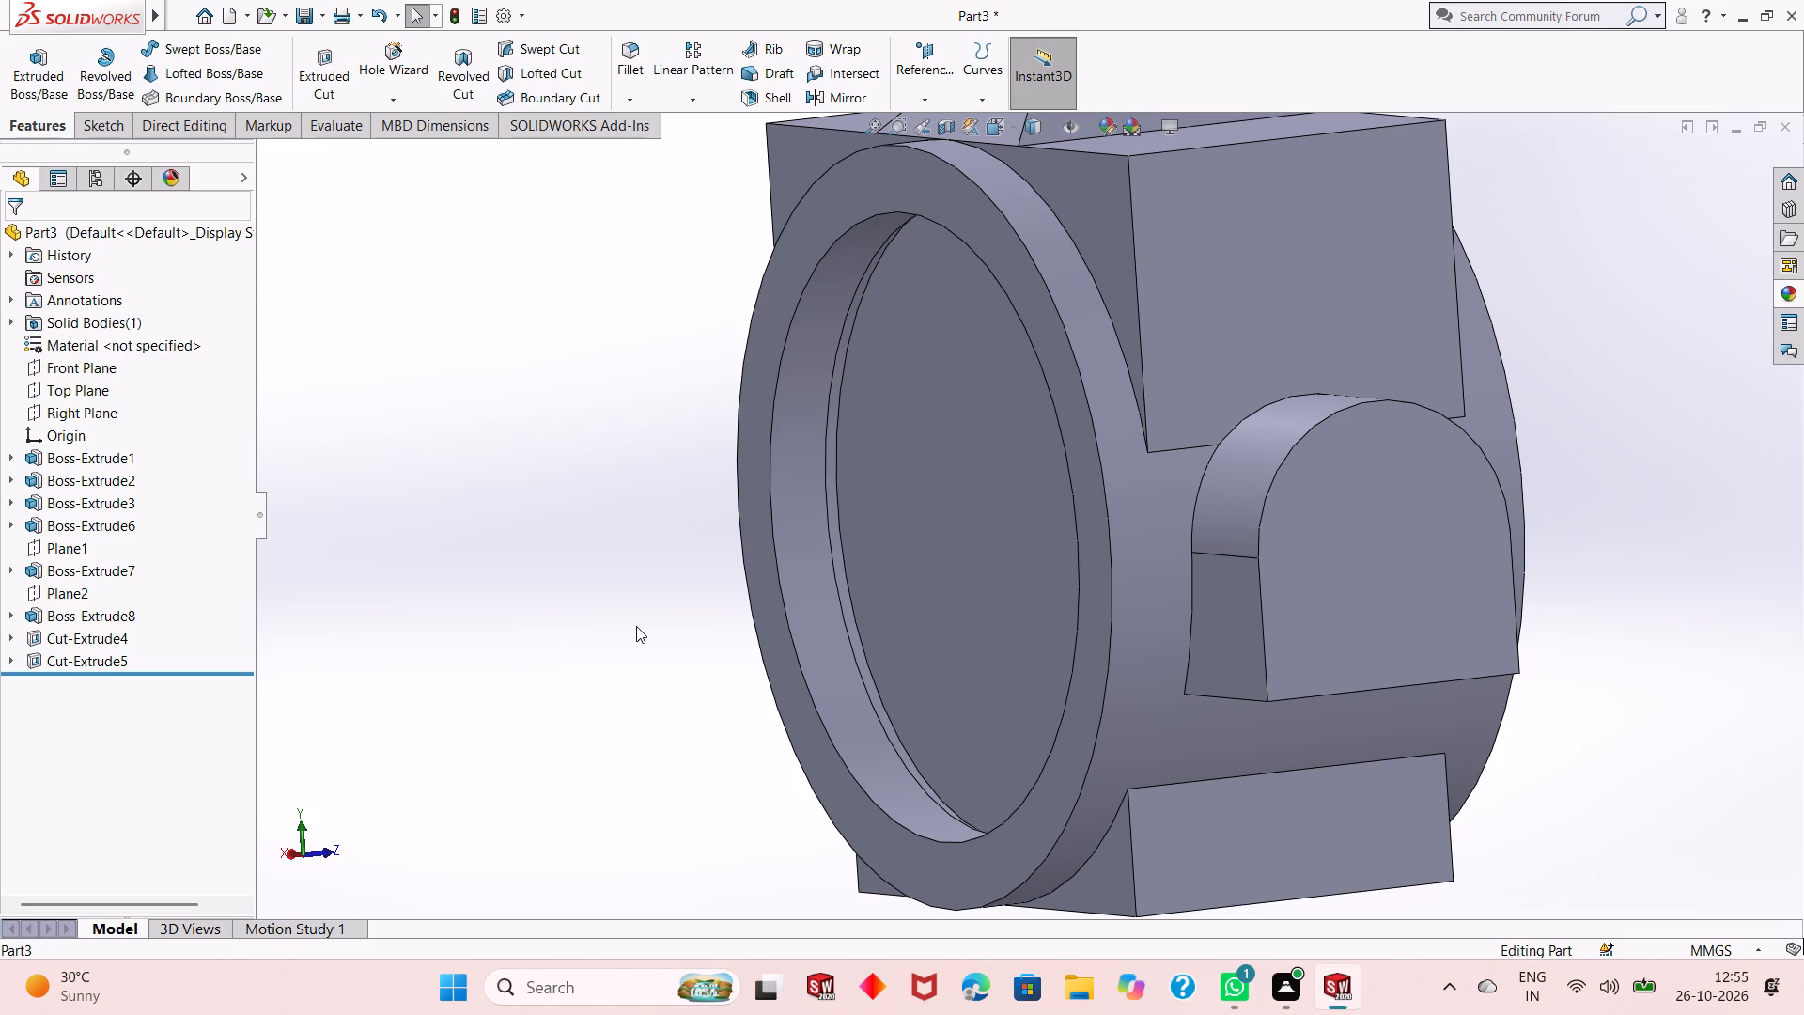
scroll(851, 554, up, 1)
middle_drag(853, 553, 890, 581)
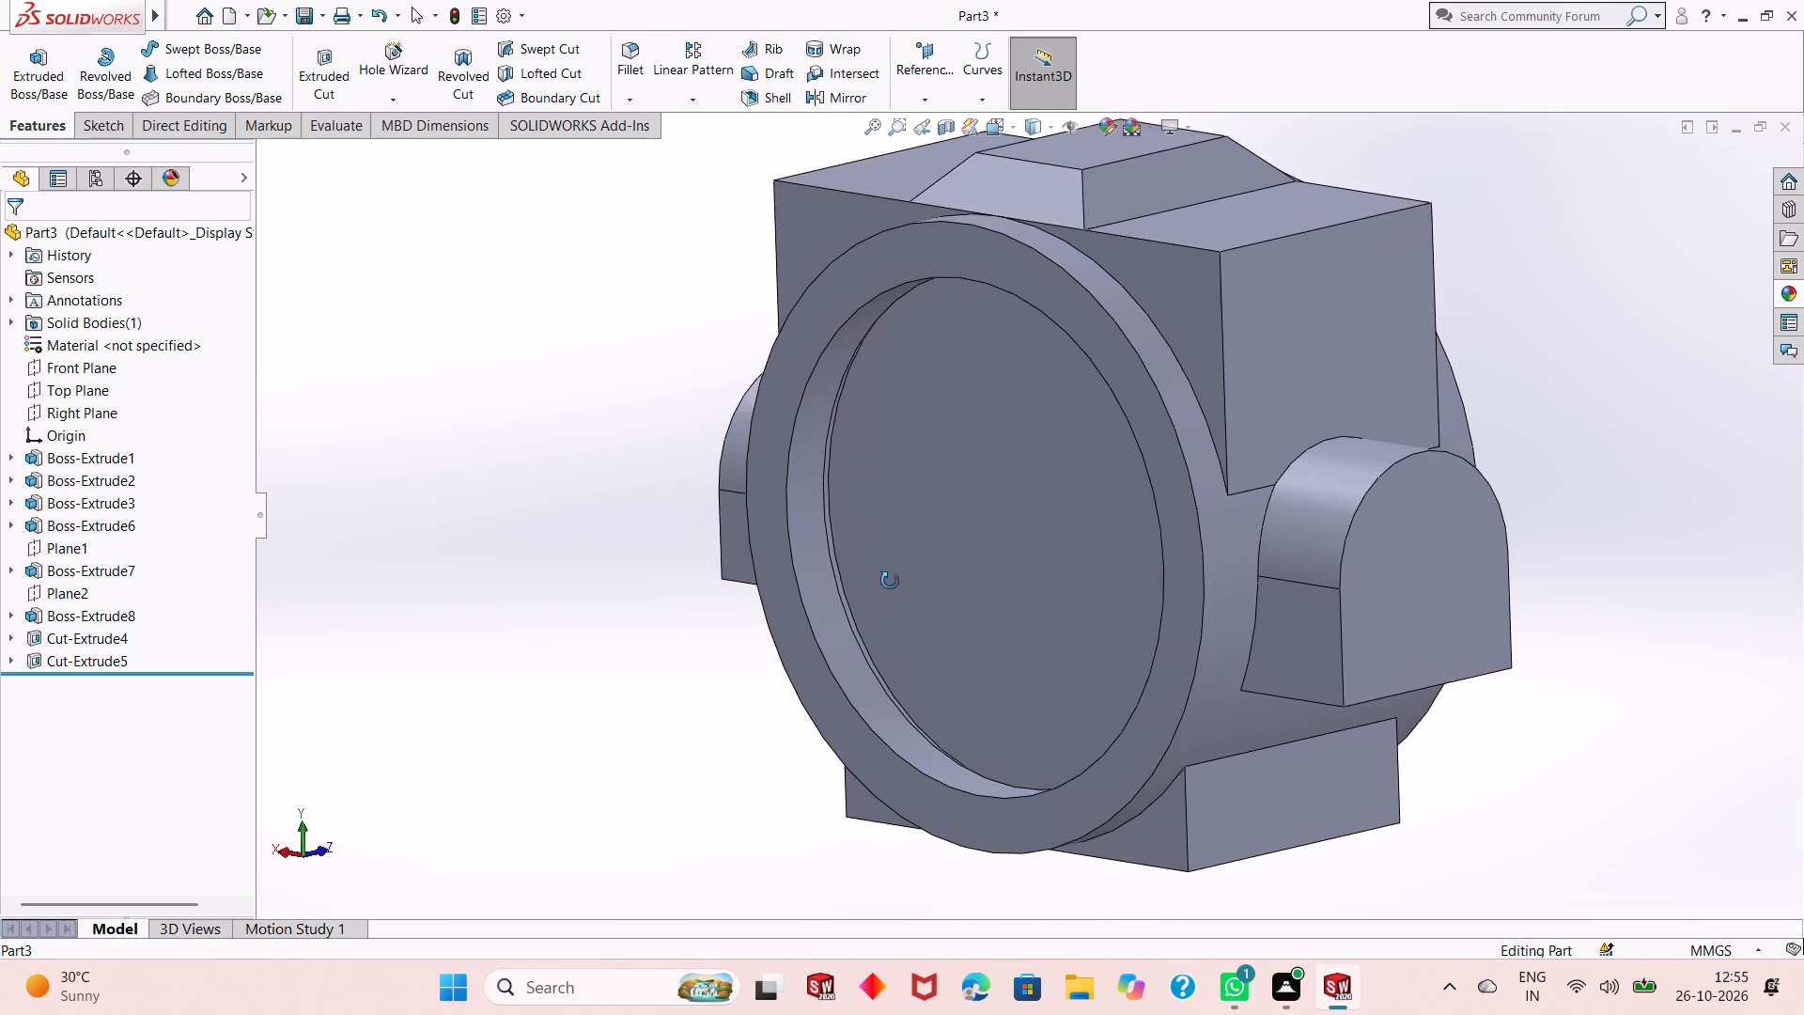
middle_drag(890, 581, 1059, 537)
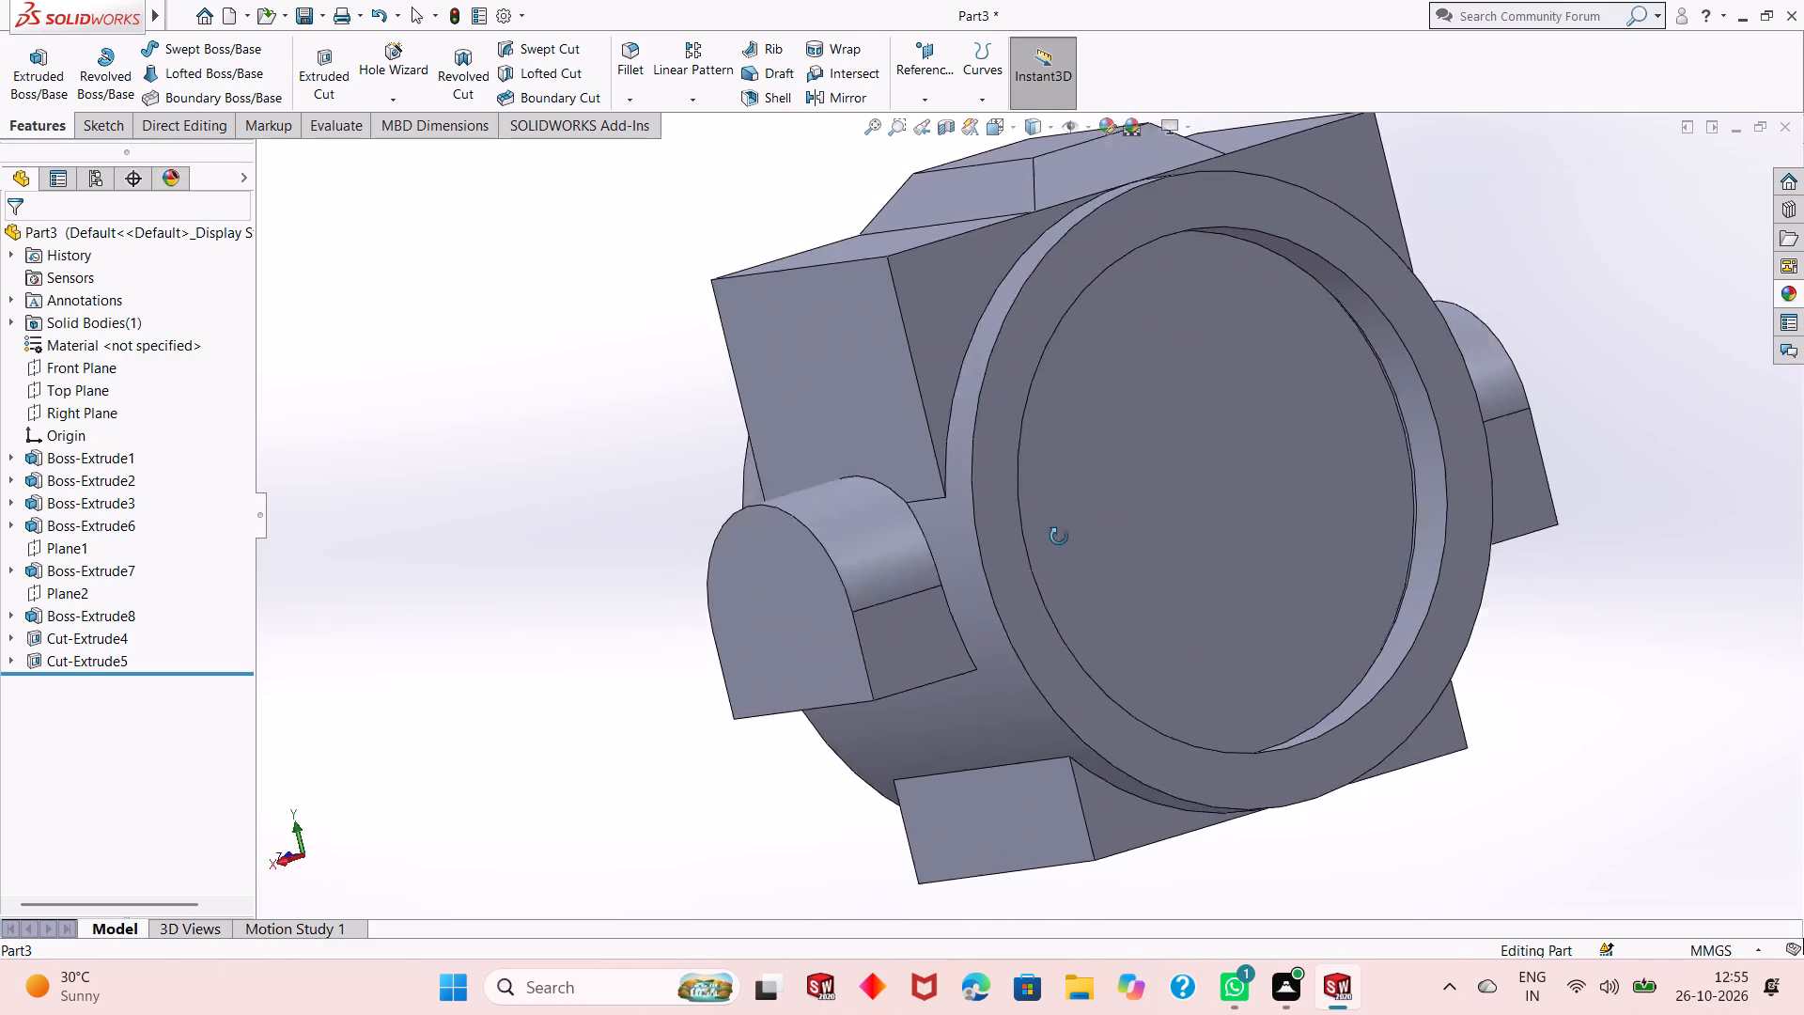
middle_drag(1059, 537, 893, 579)
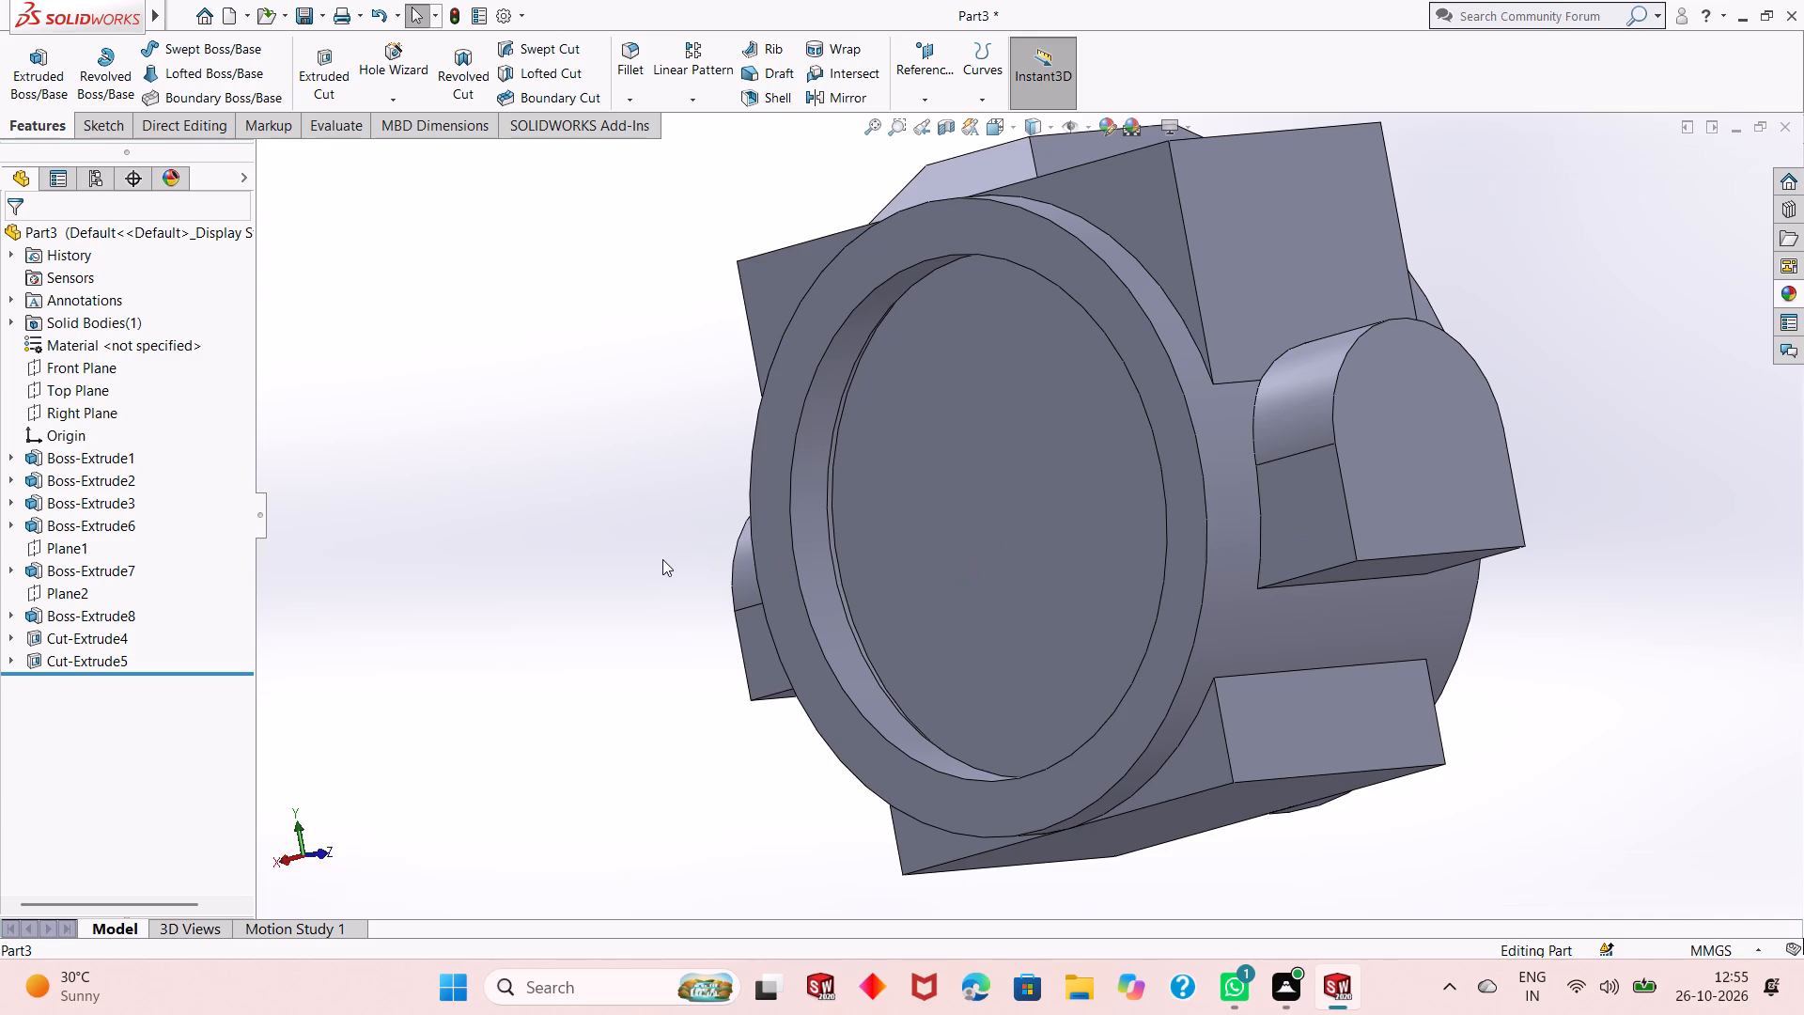
middle_drag(658, 560, 607, 643)
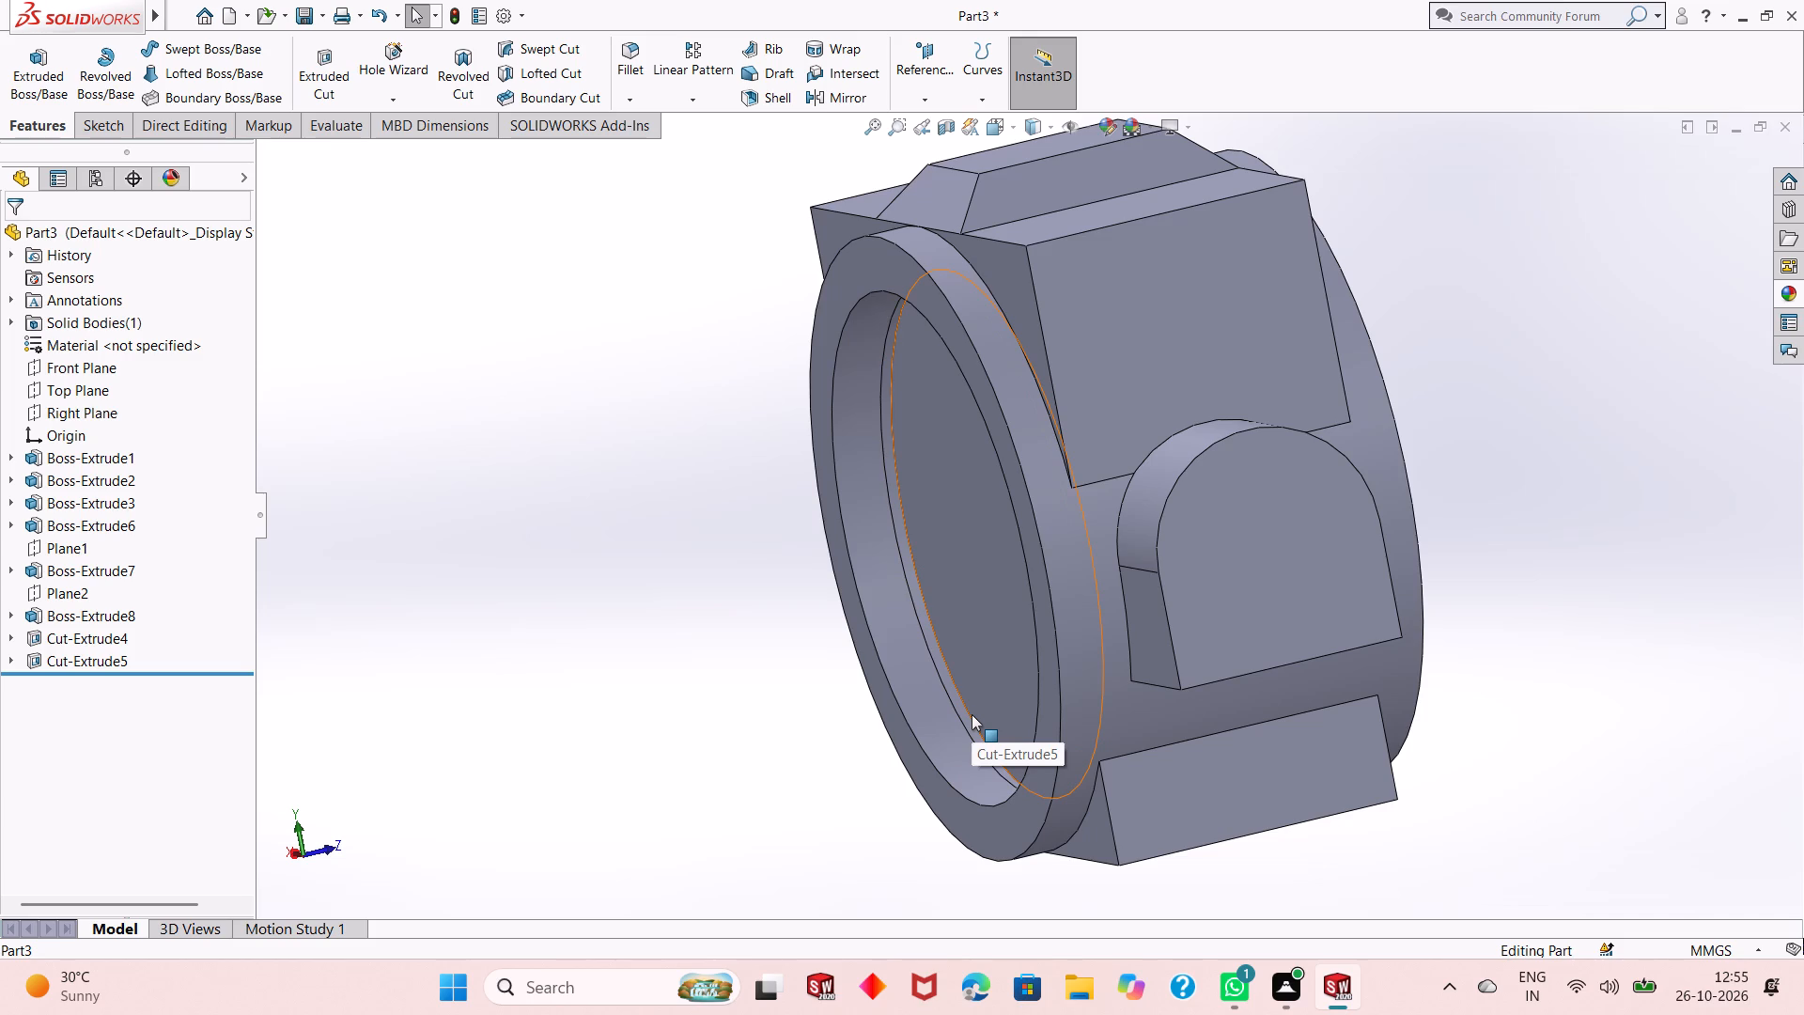
Start a sketch on the 113 mm groove's floor and draw a concentric circle with a radius of about 36 mm.
click(990, 584)
click(1082, 523)
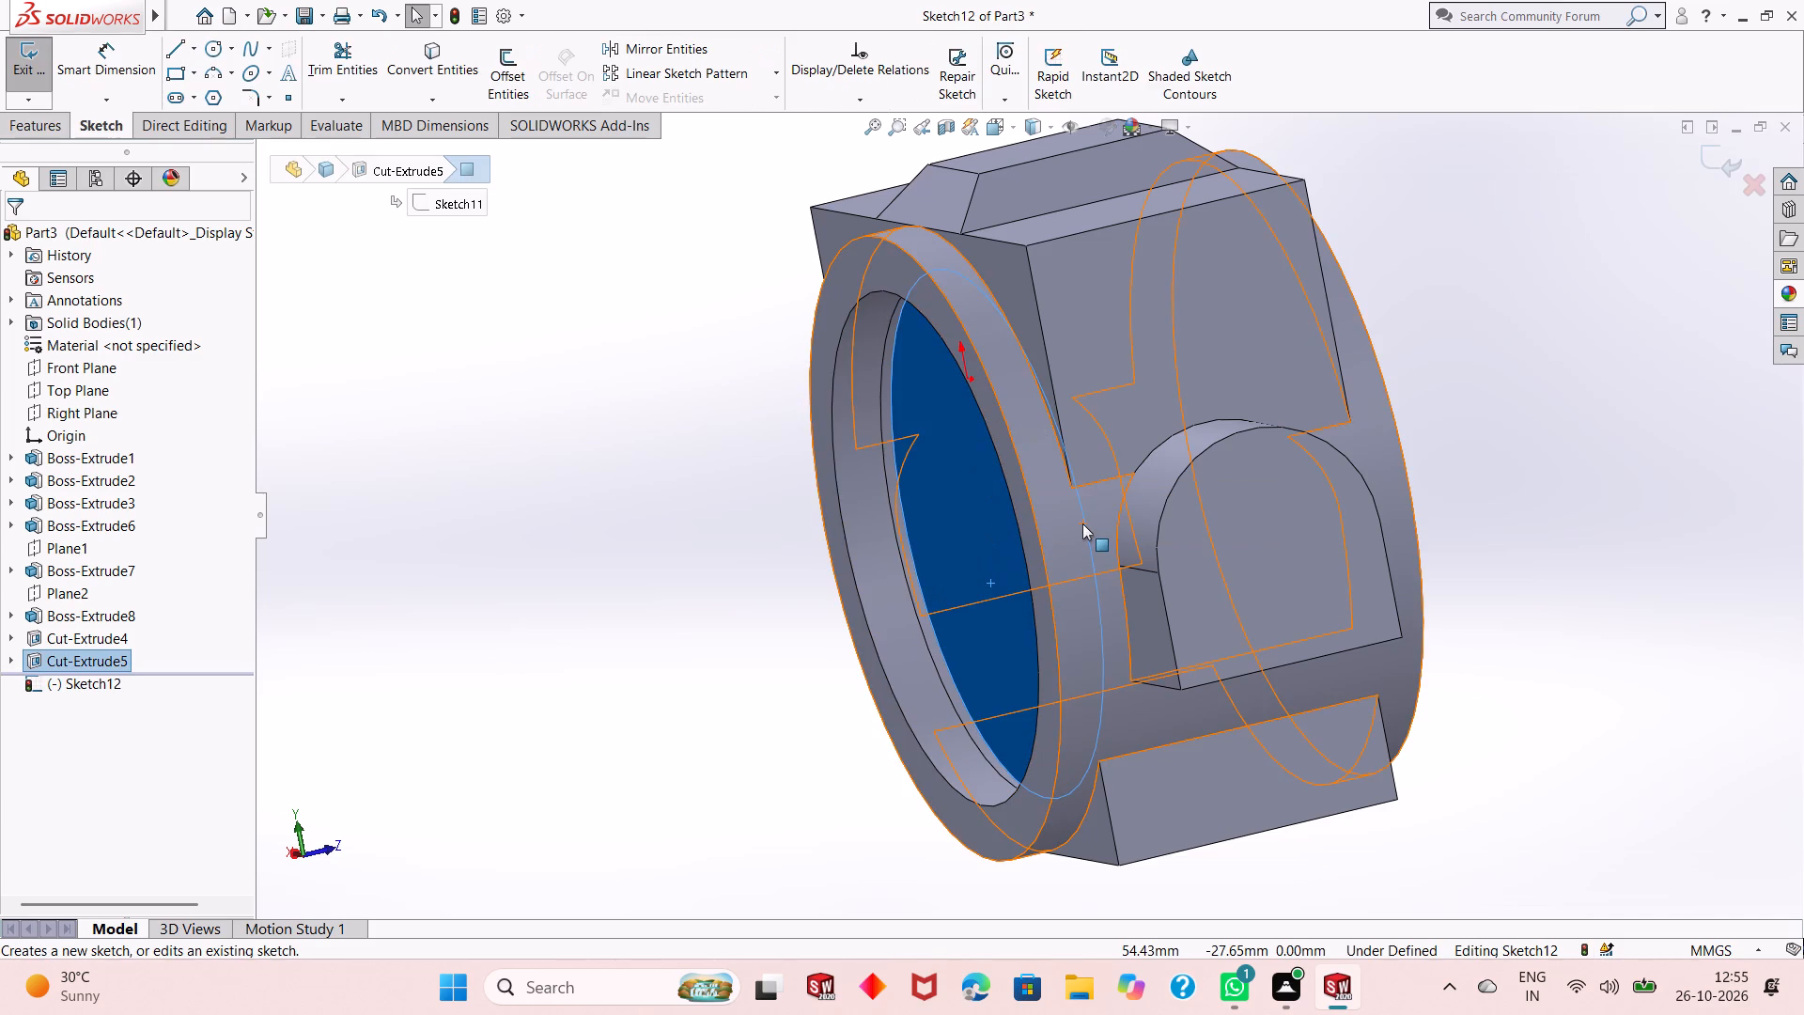
key(ctrl+8)
key(Escape)
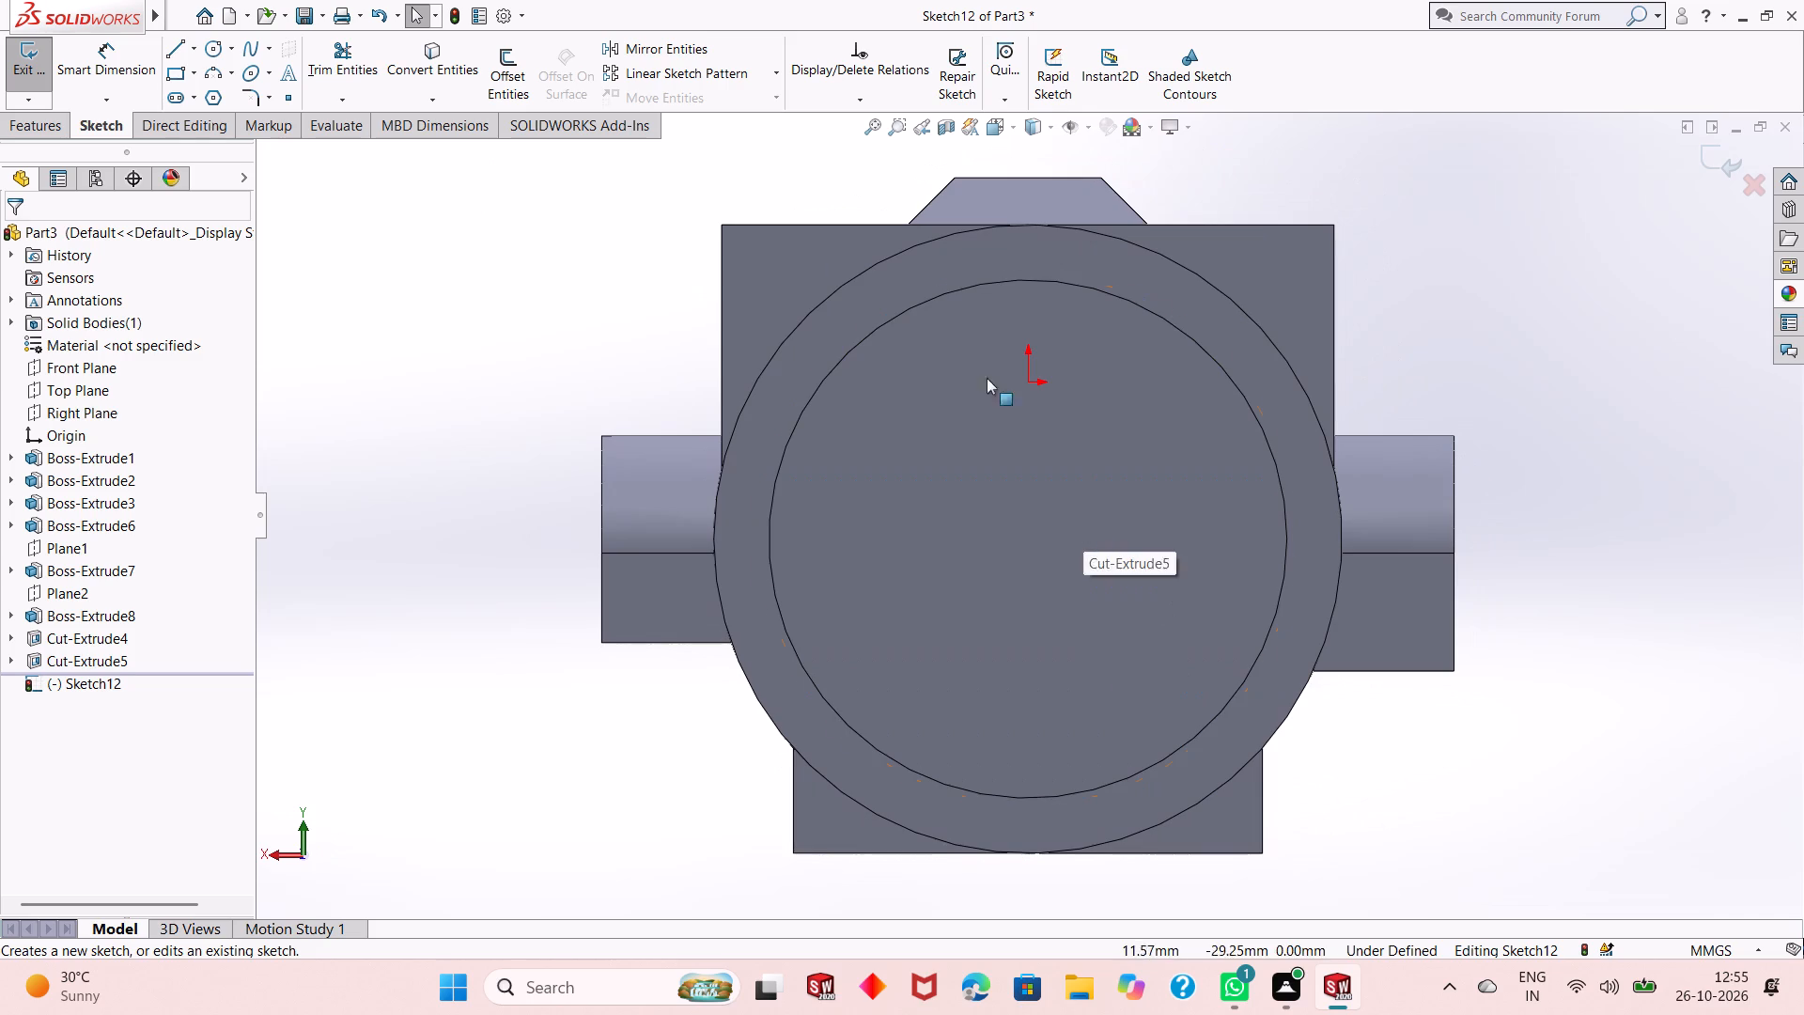
click(214, 56)
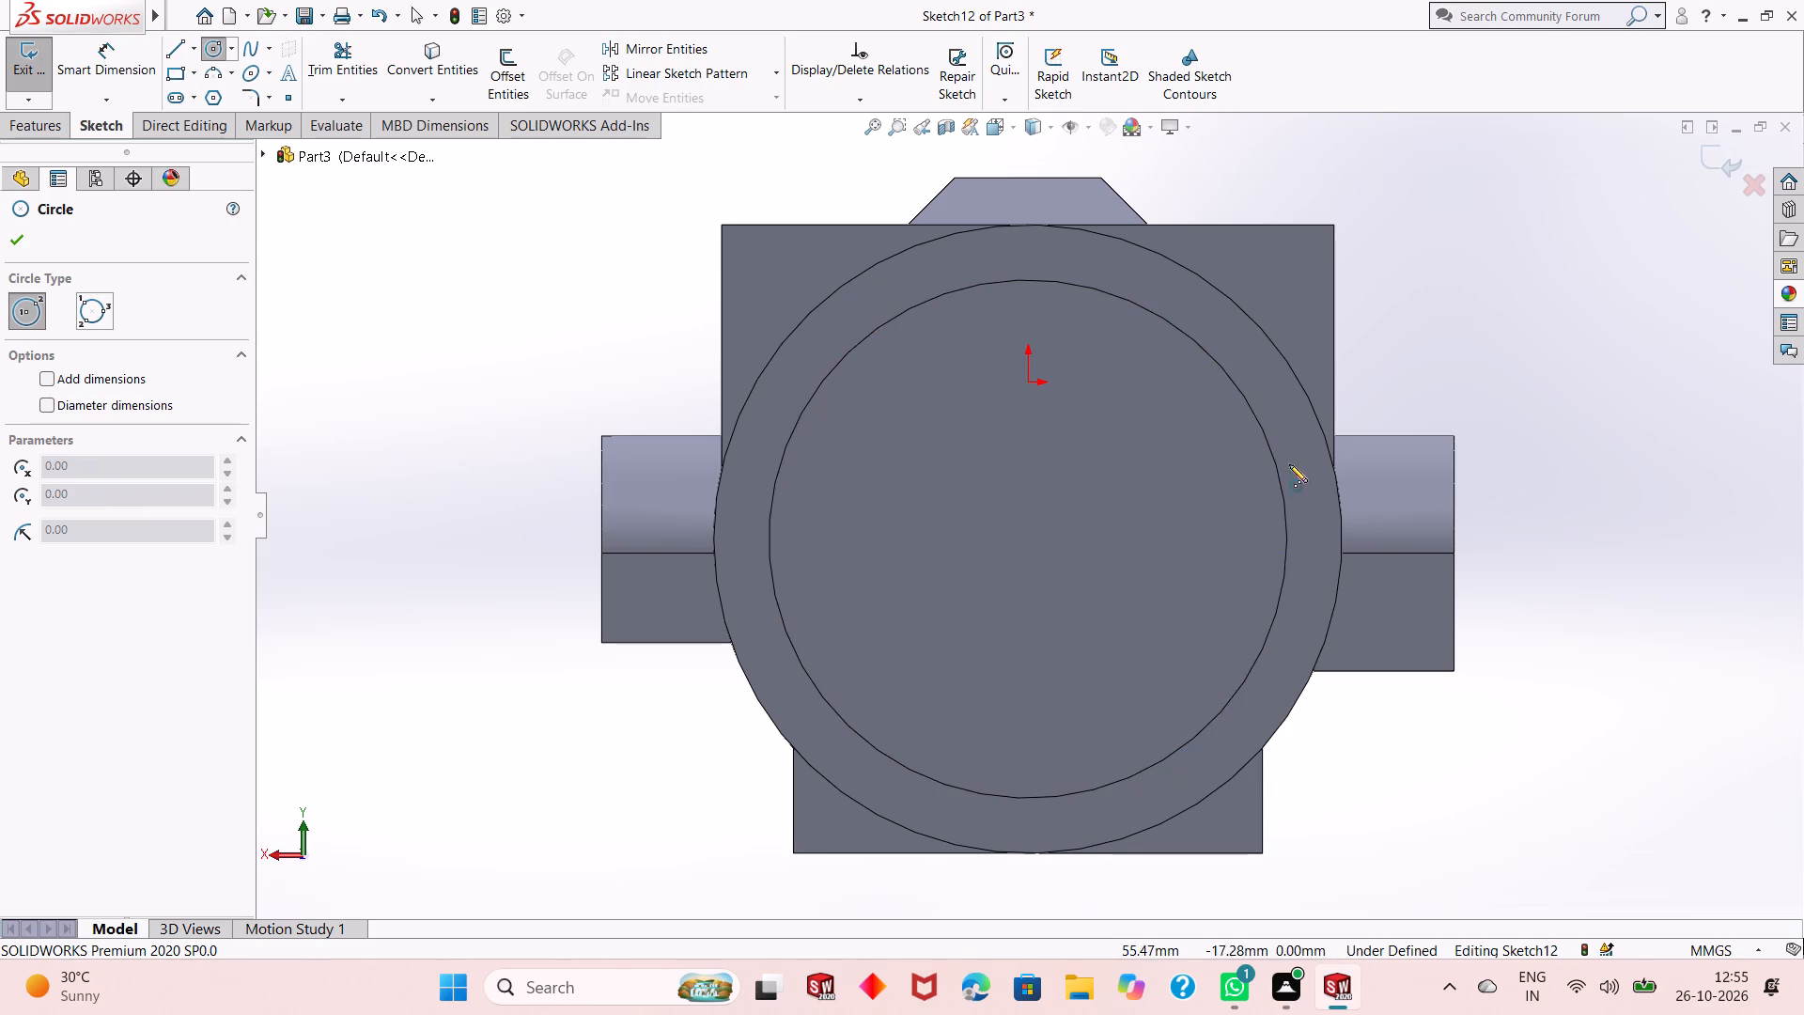
click(1030, 541)
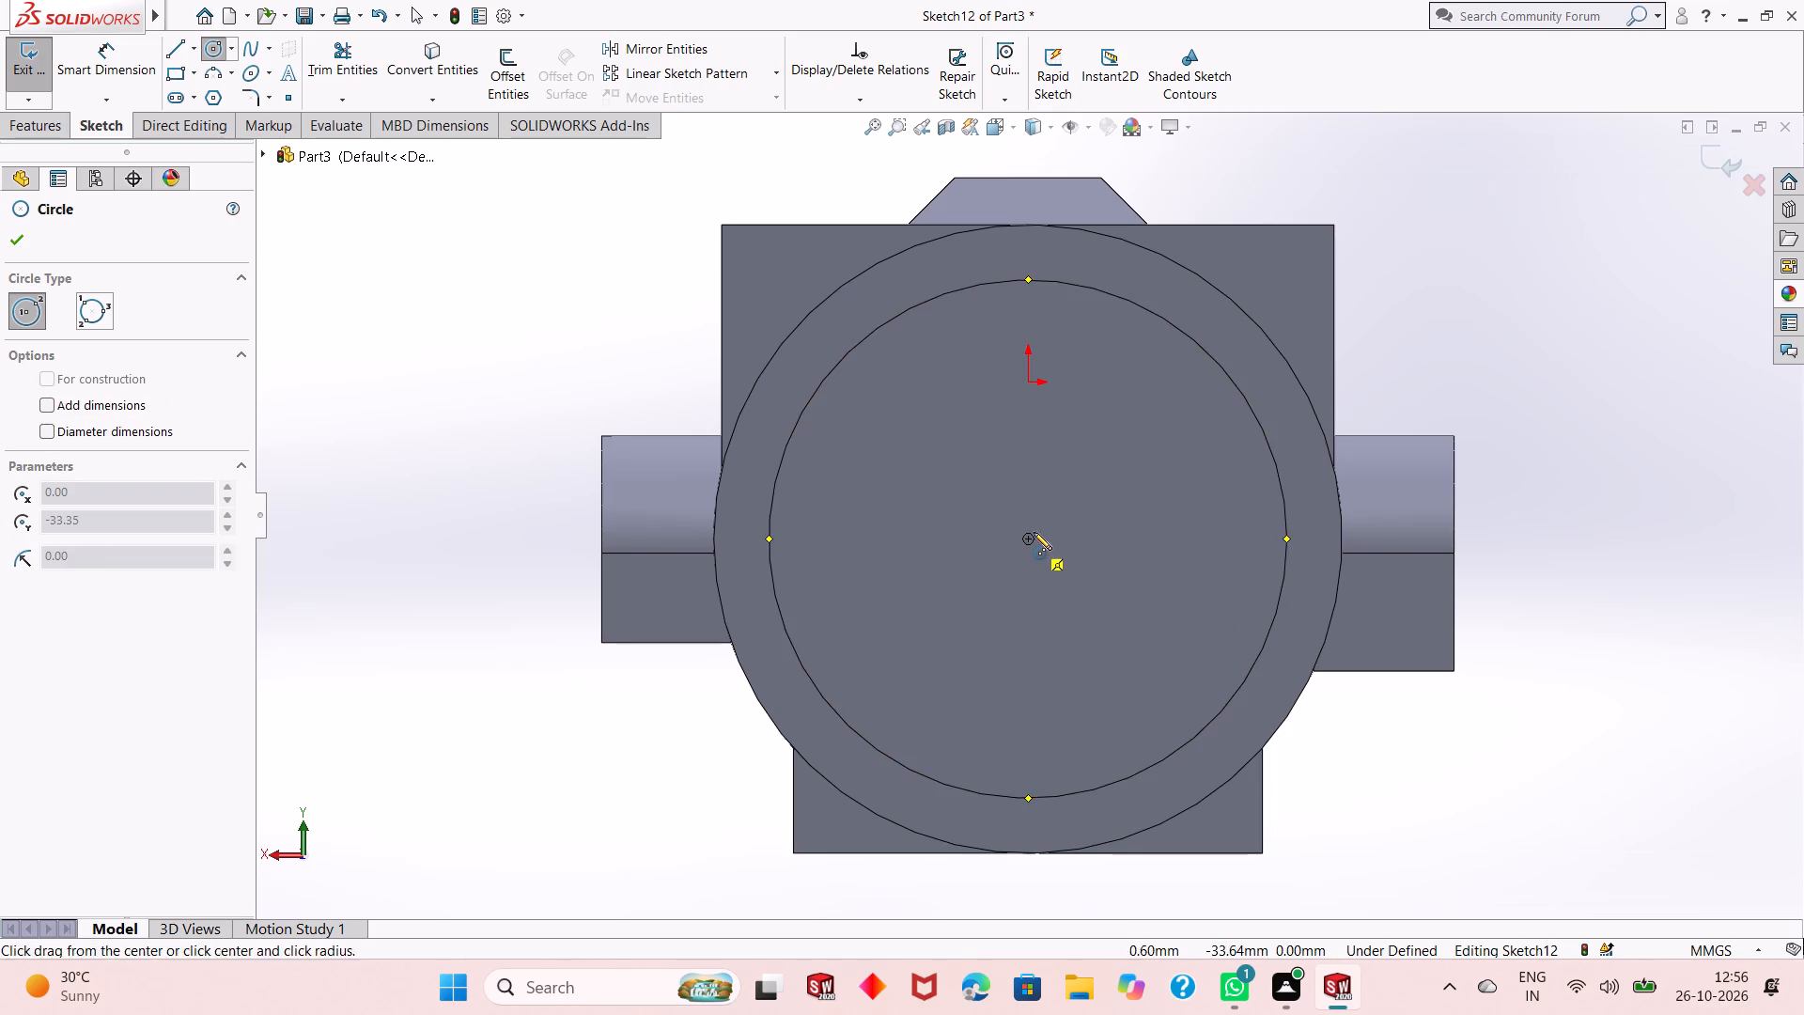
click(1139, 411)
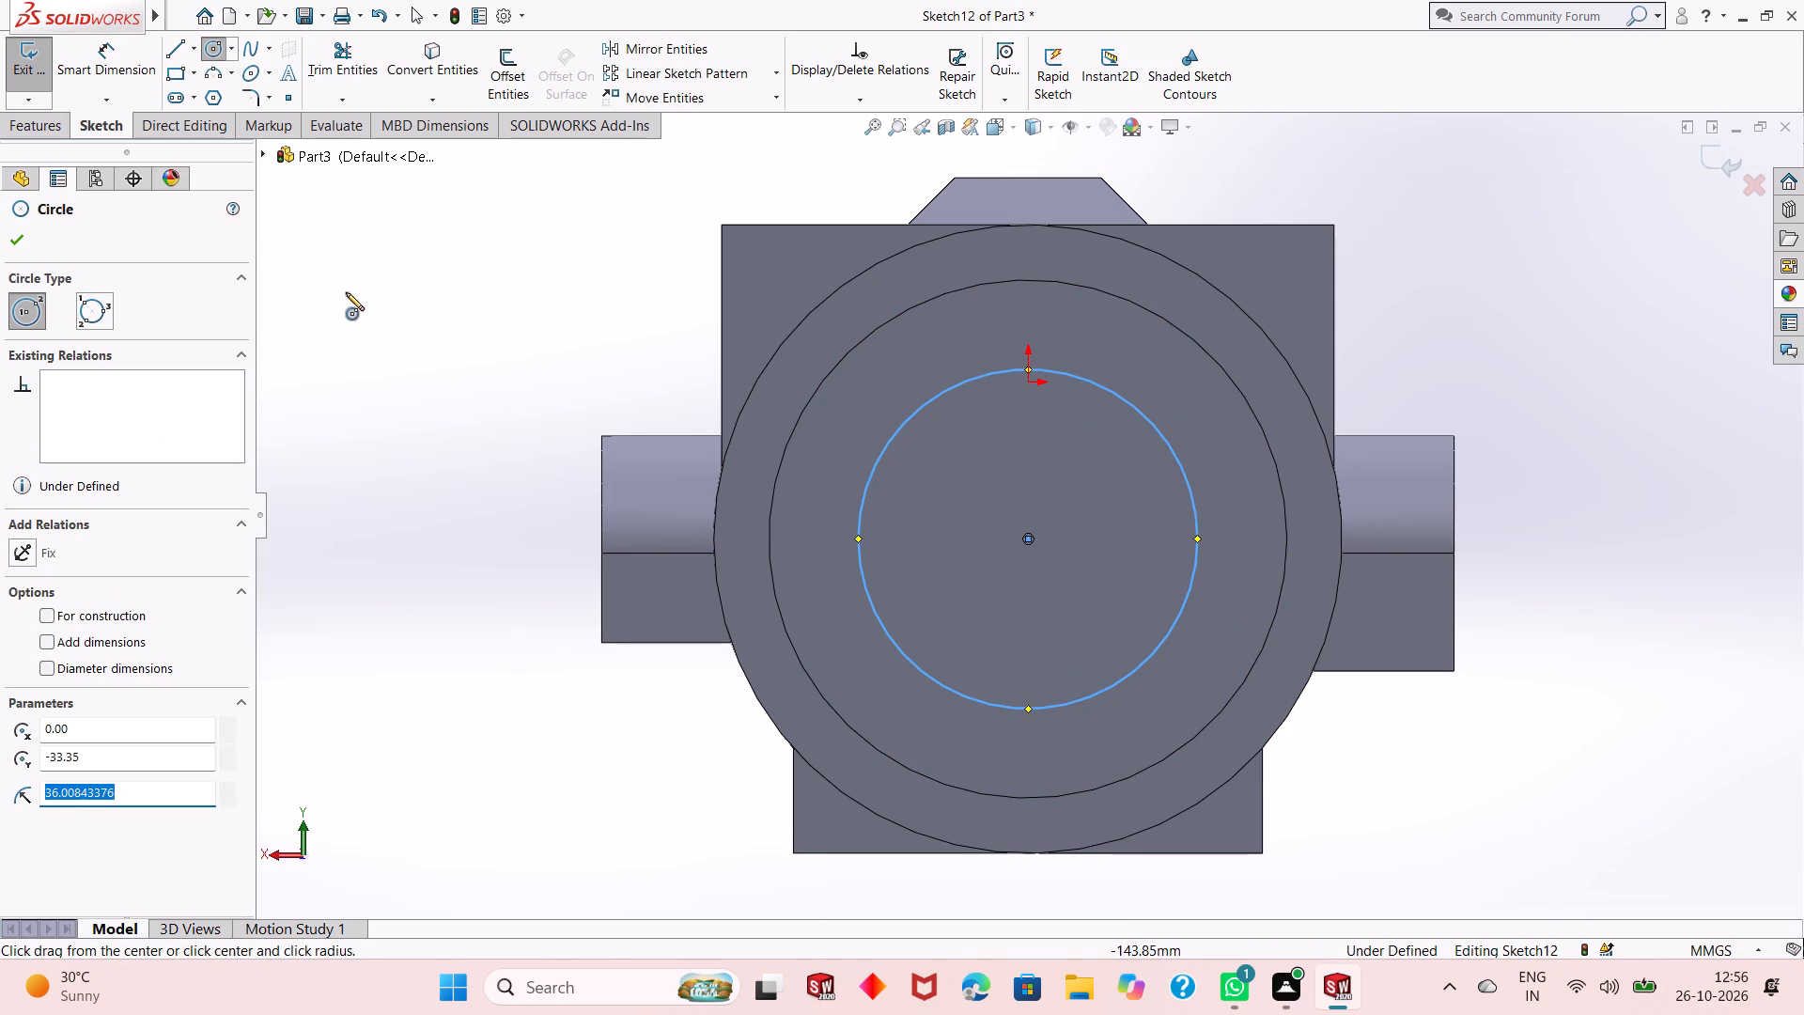
right_click(342, 285)
click(358, 289)
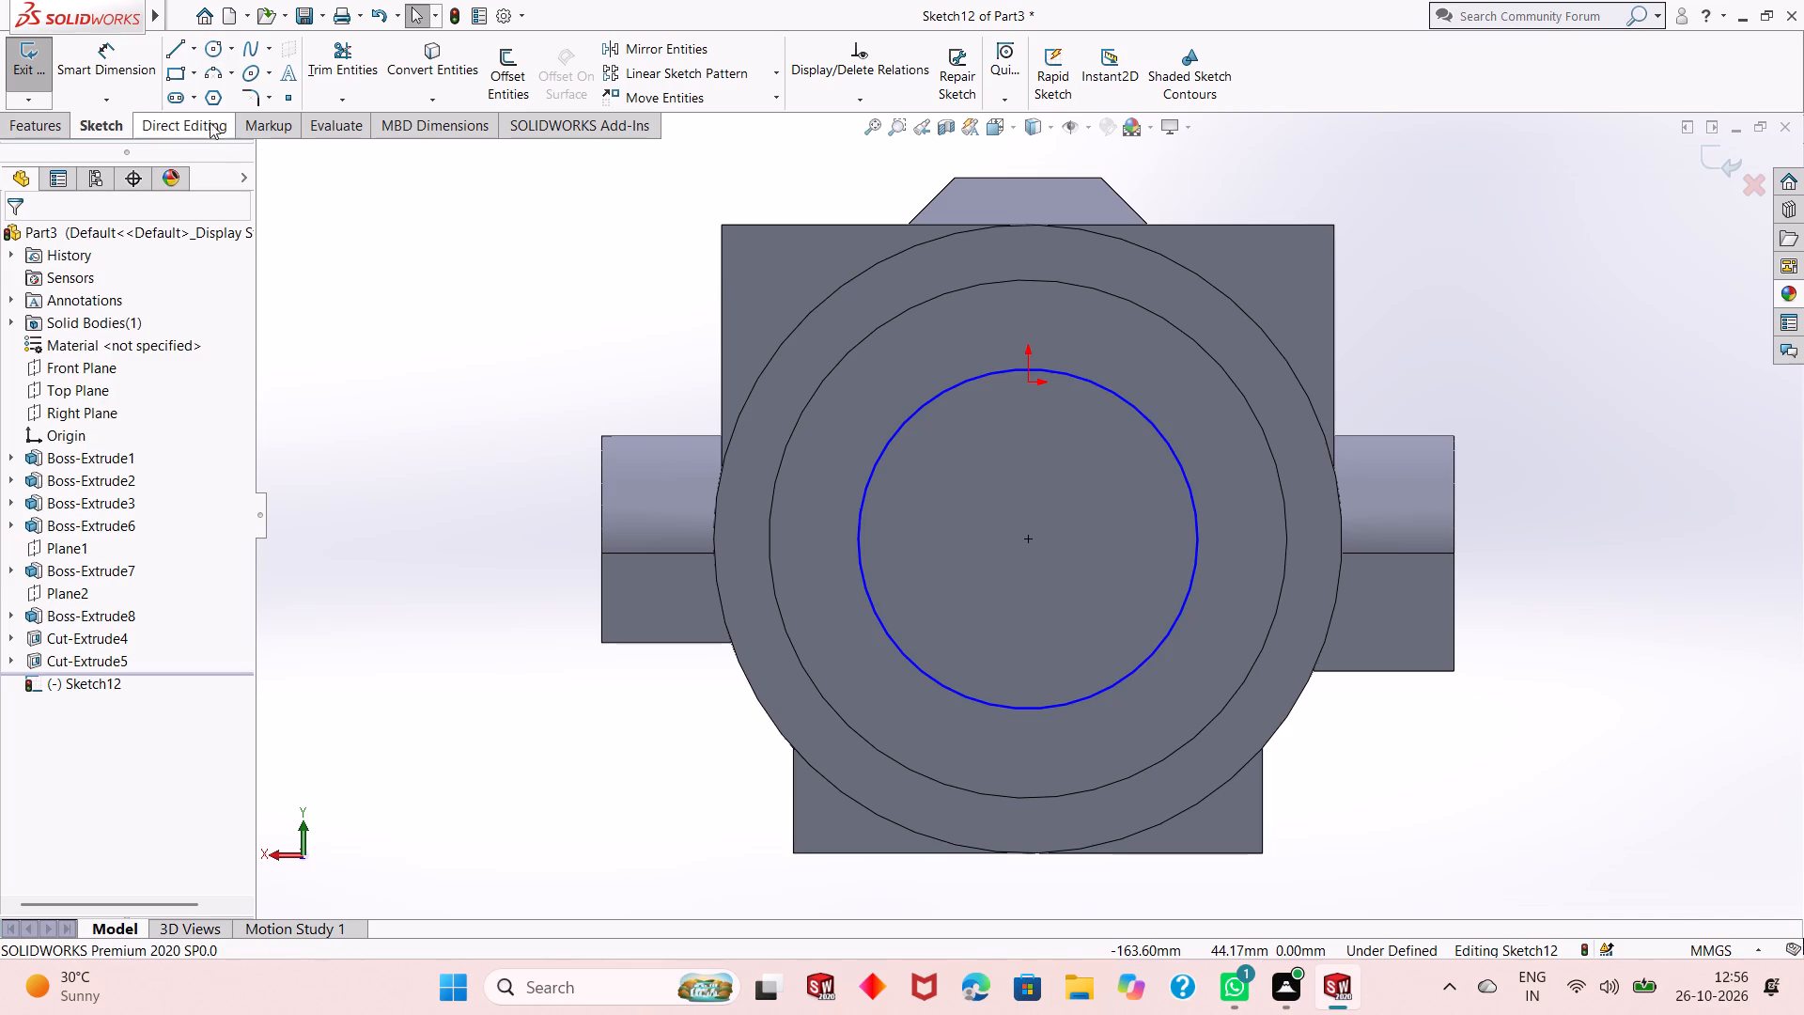
Set the diameter of the circle sketched on the groove's floor to 110 mm.
click(113, 58)
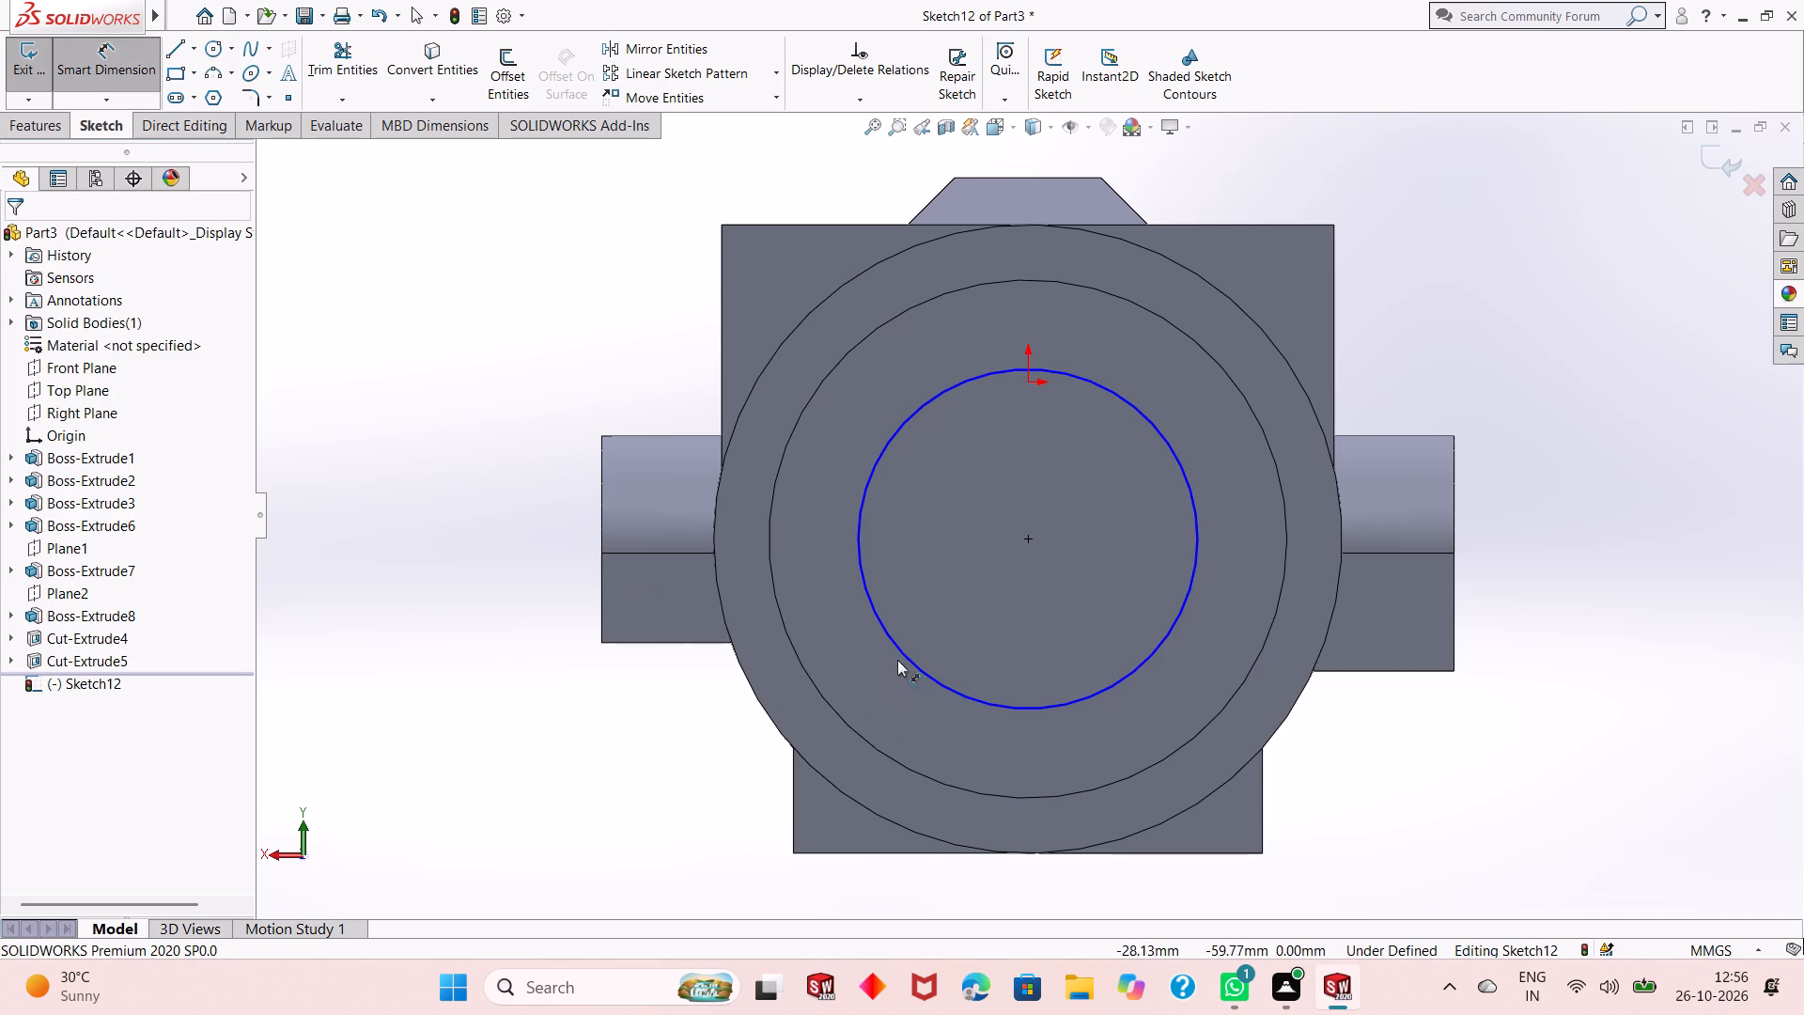
click(905, 654)
click(605, 833)
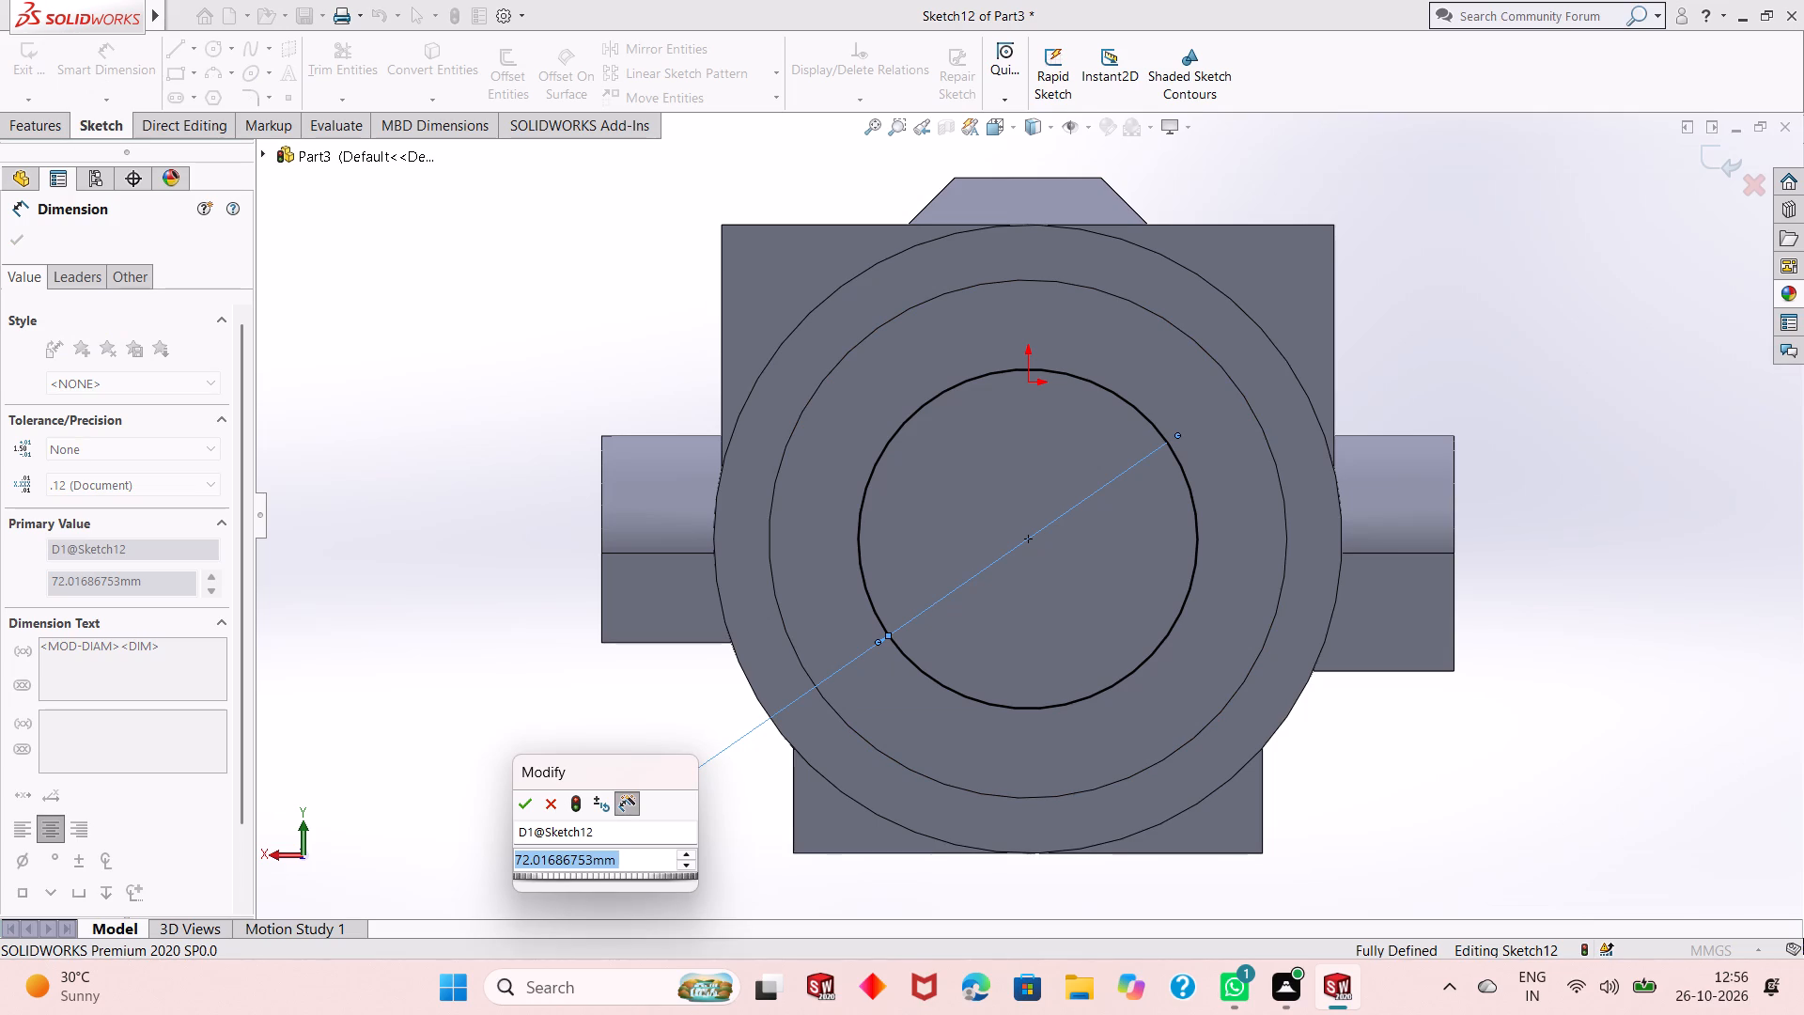
text(110)
key(Return)
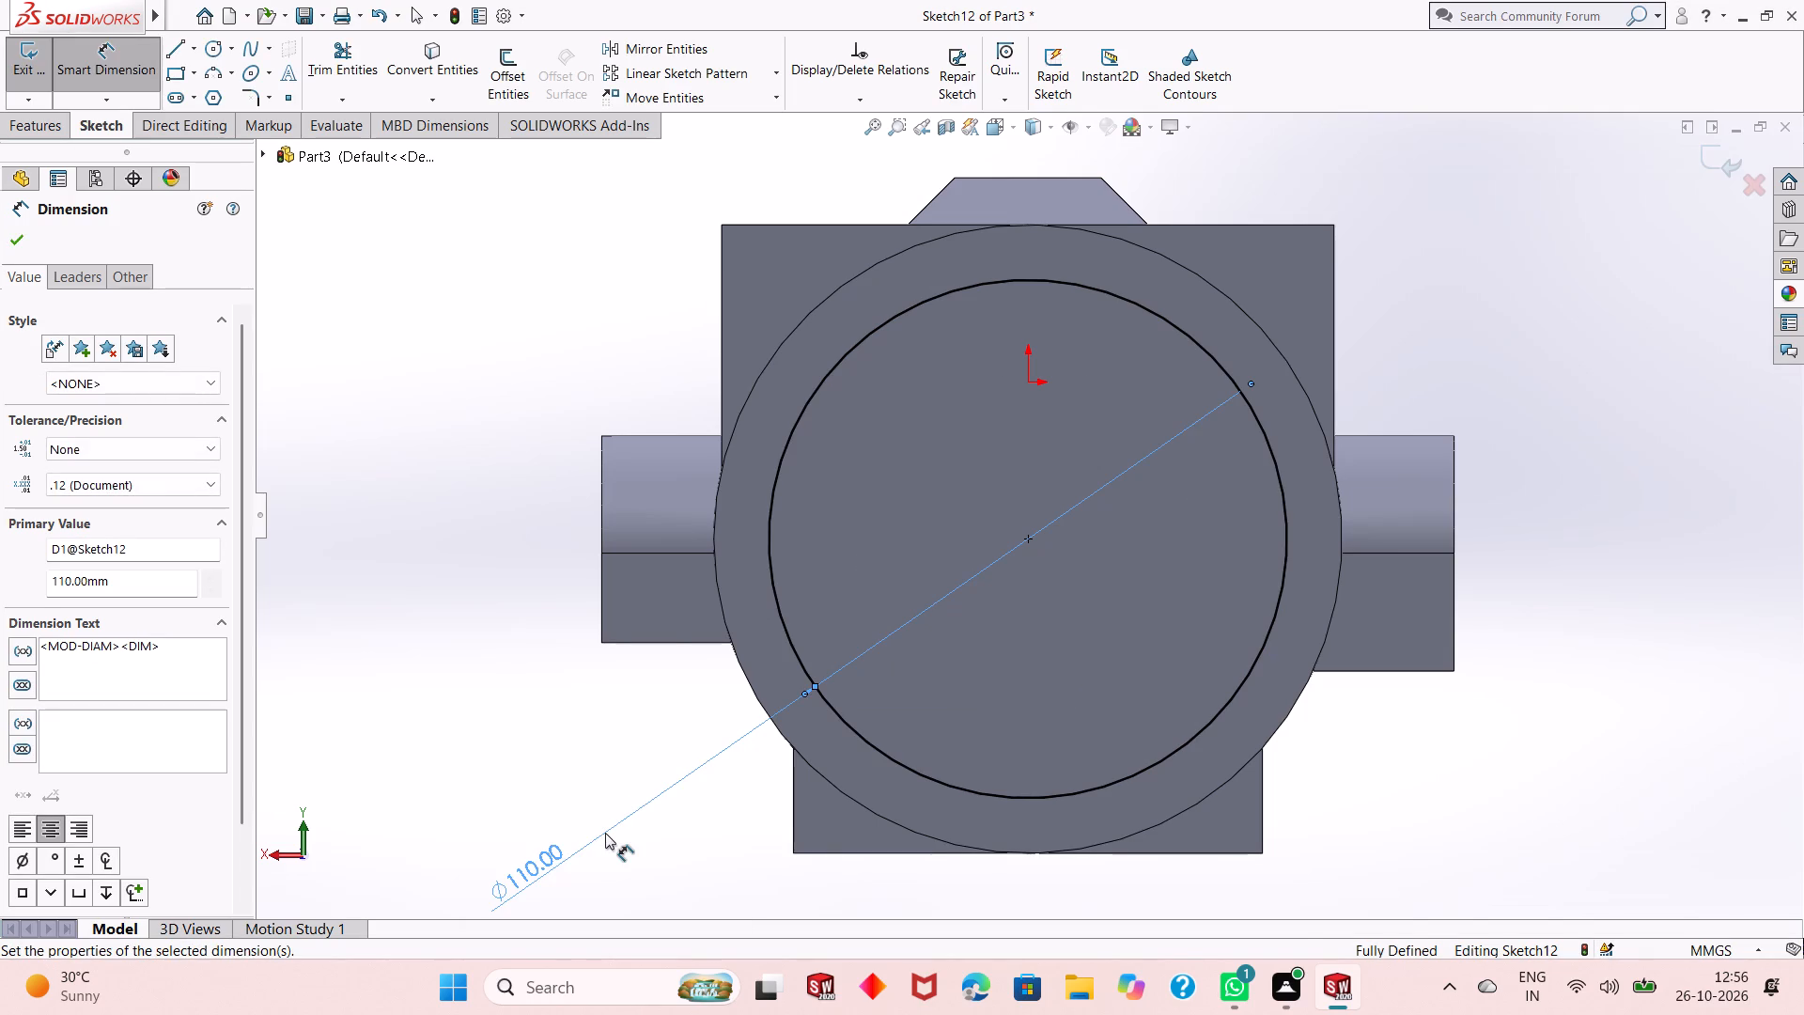
right_click(442, 280)
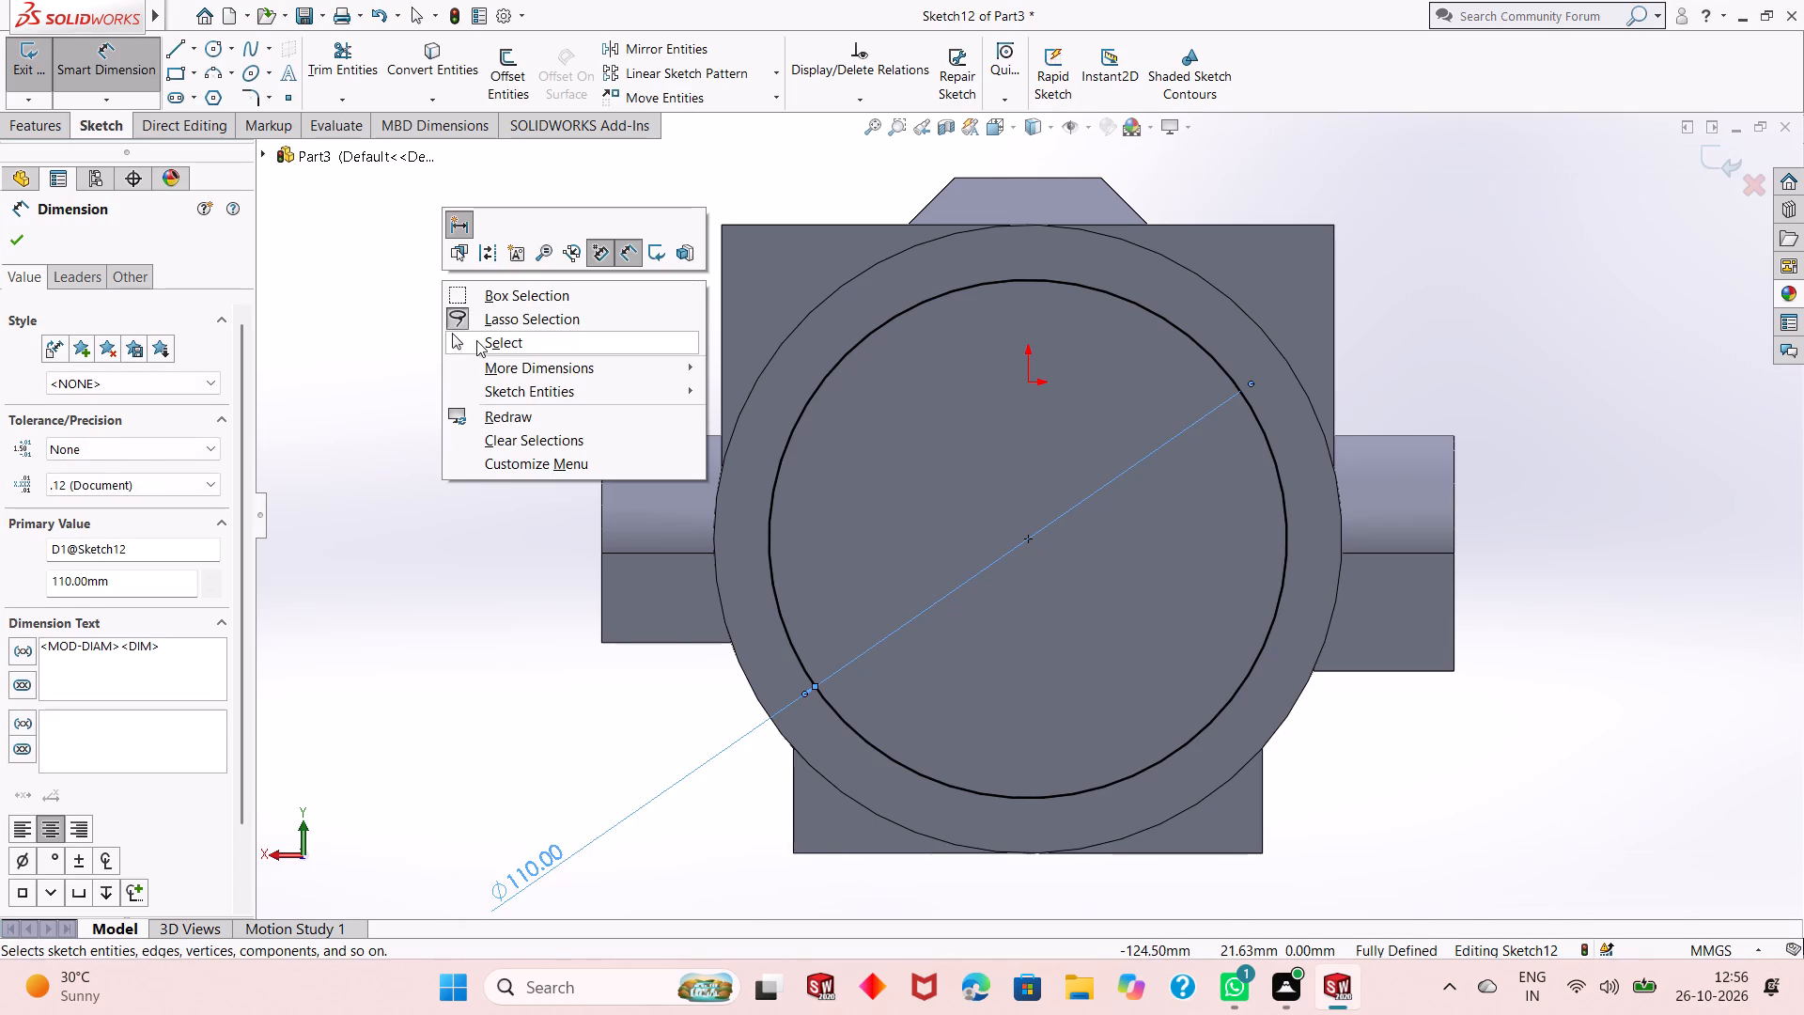
click(476, 340)
Cut-extrude the new 110 mm circle blind to a depth of 29 mm from the groove's floor.
scroll(954, 543, up, 1)
middle_drag(1015, 549, 979, 554)
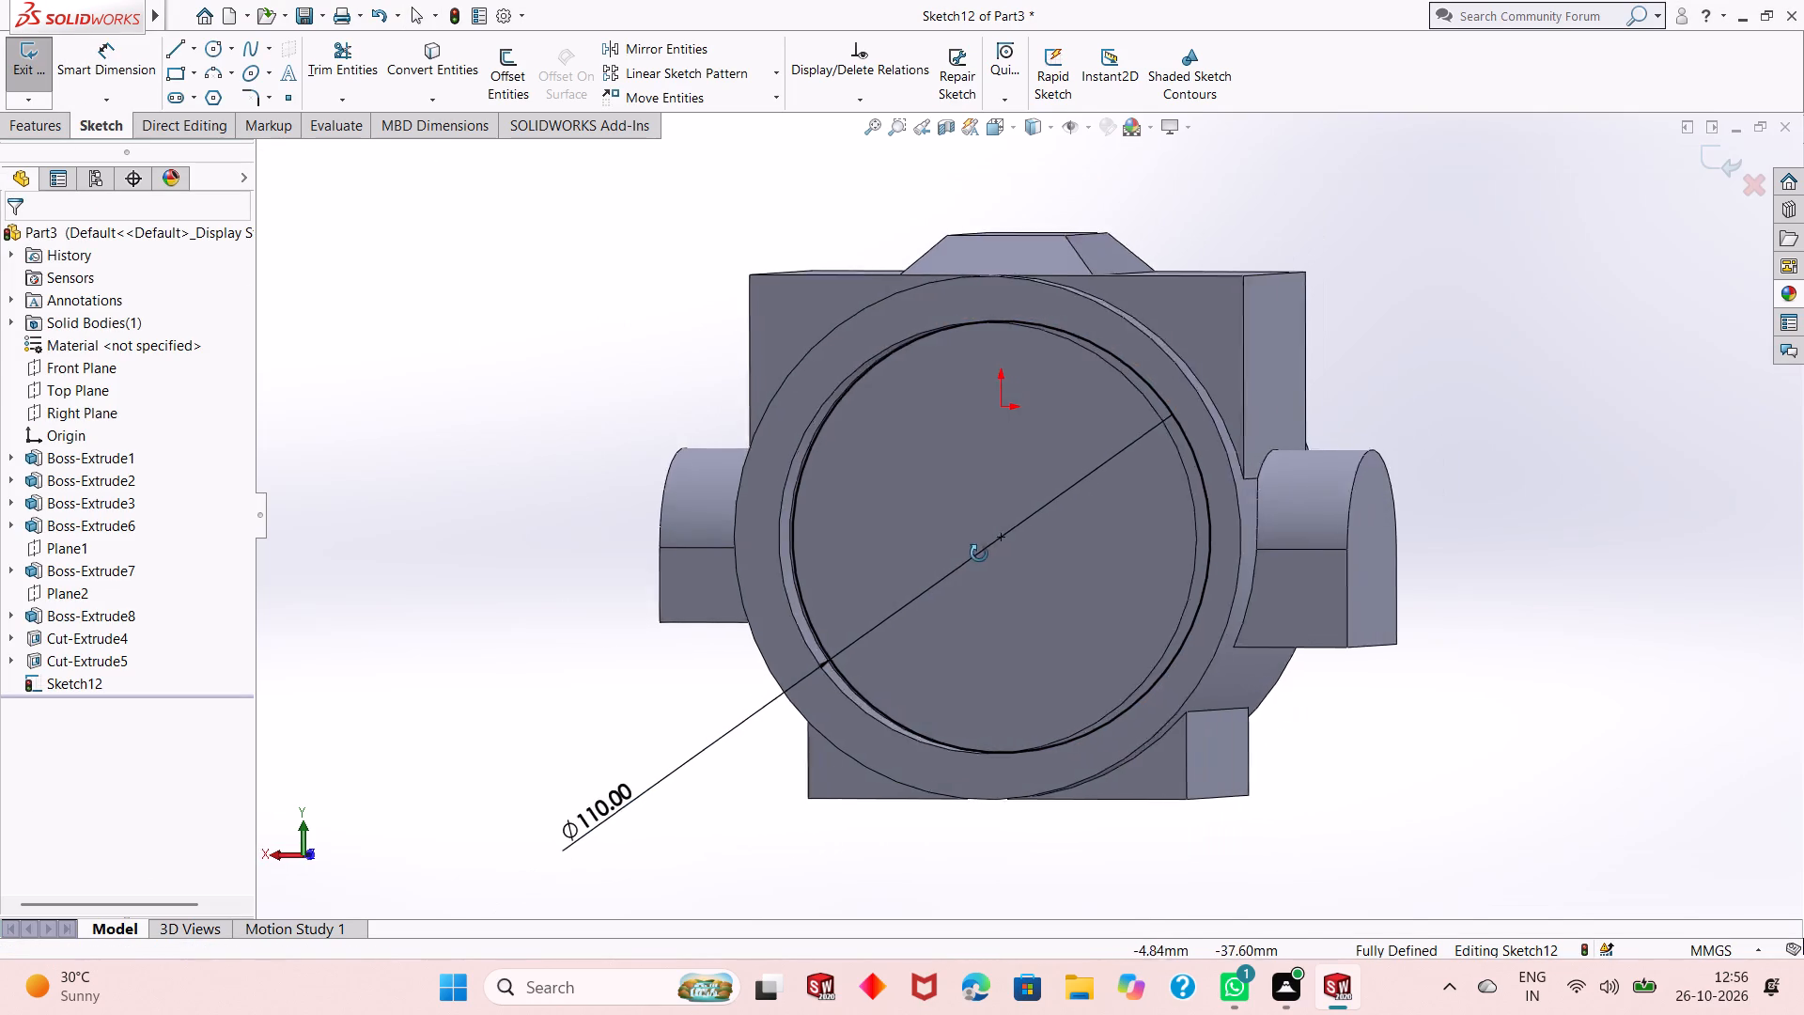
middle_drag(979, 554, 941, 574)
scroll(941, 574, up, 1)
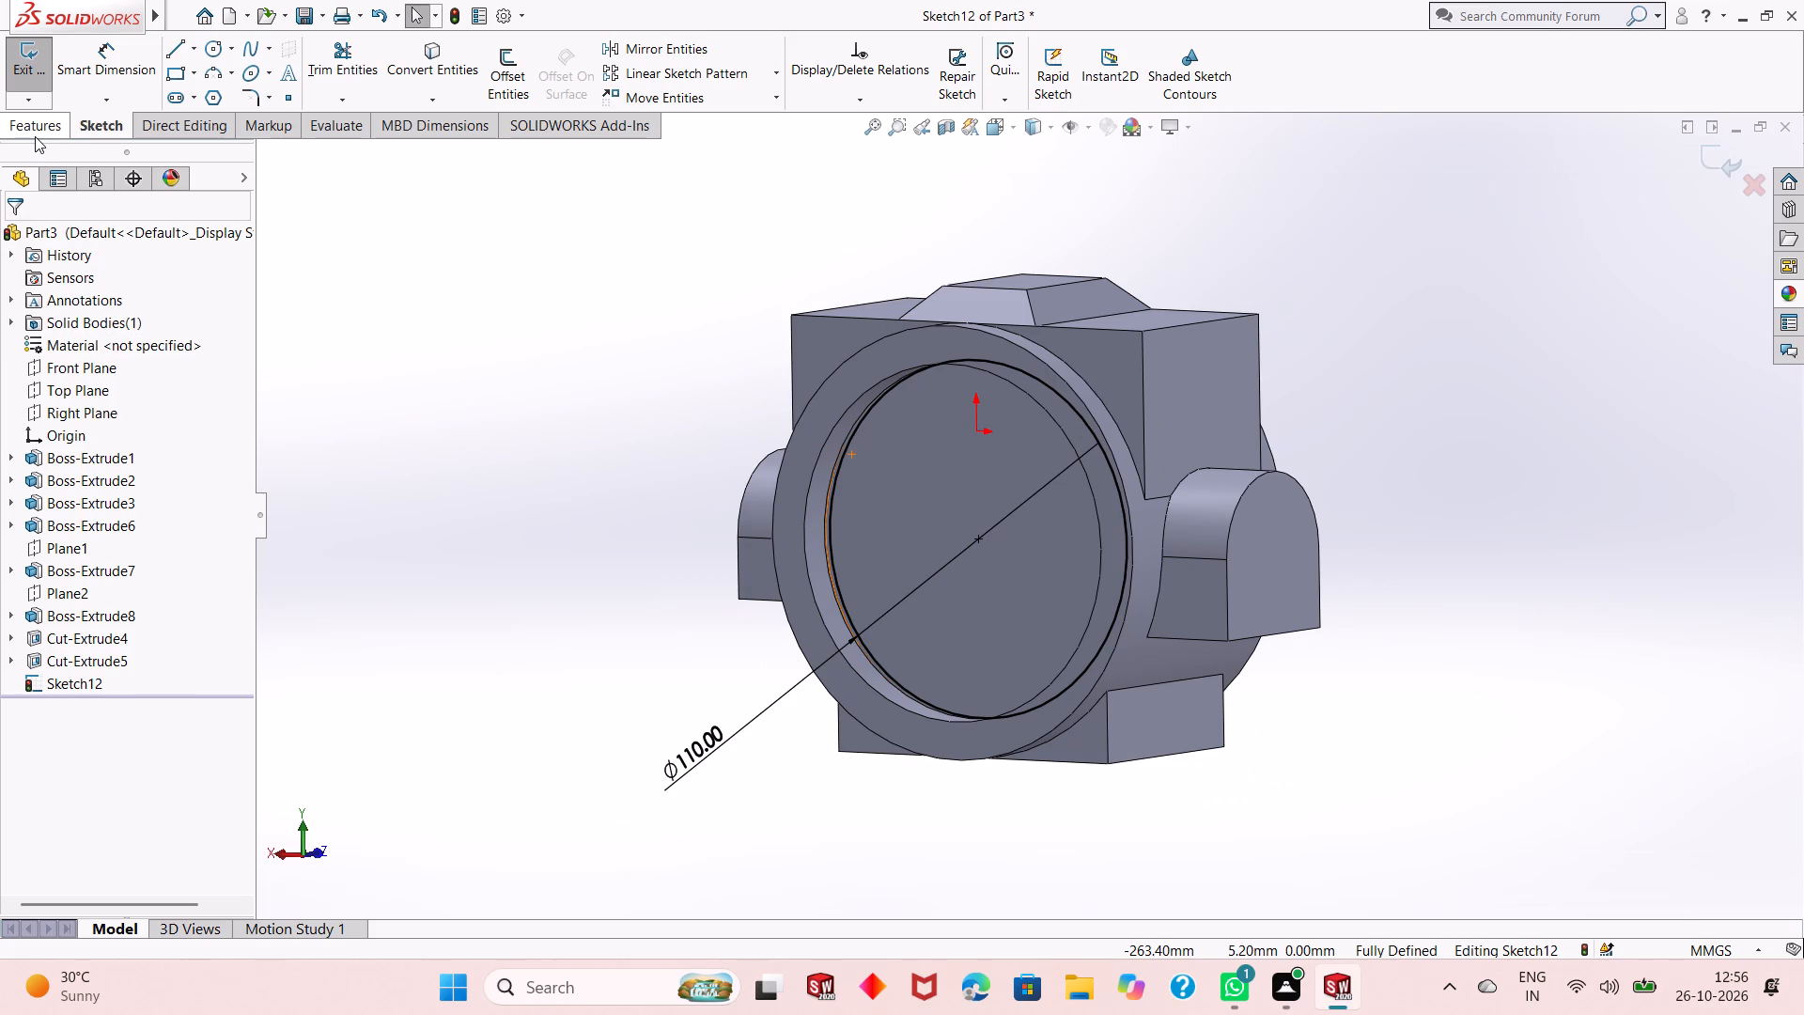
click(35, 136)
click(322, 72)
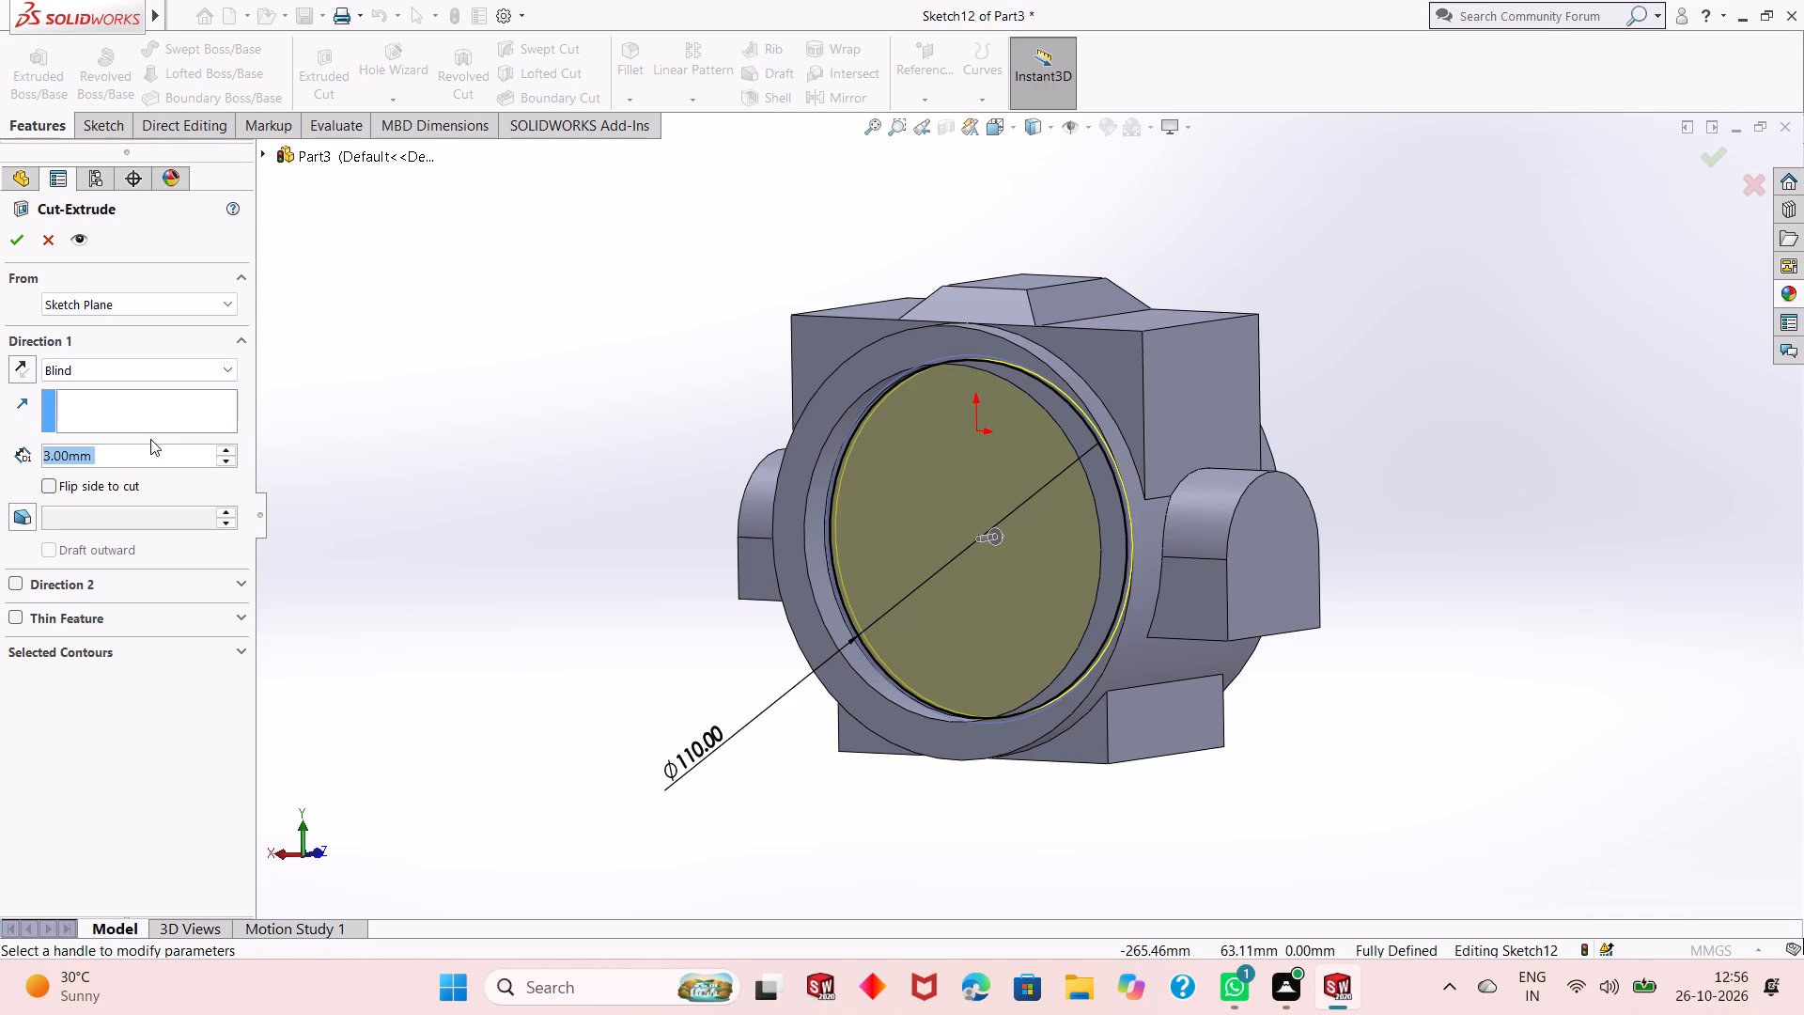
text(29)
key(Return)
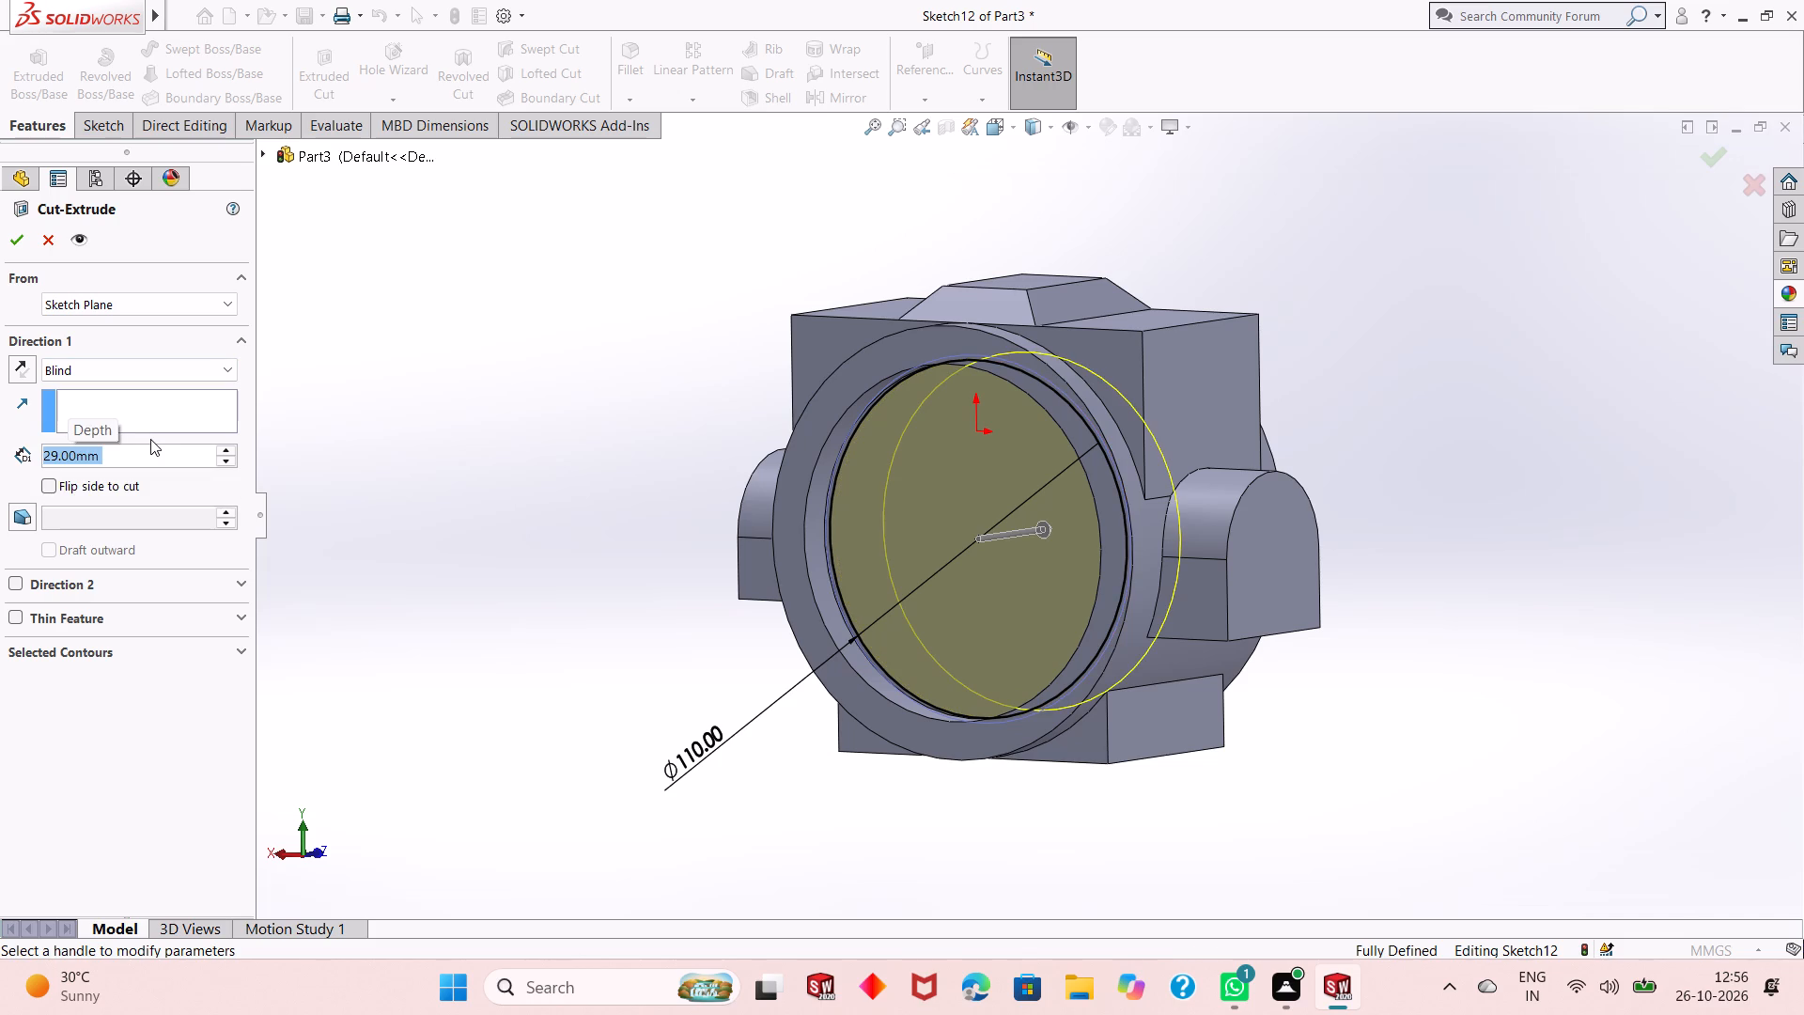
click(22, 242)
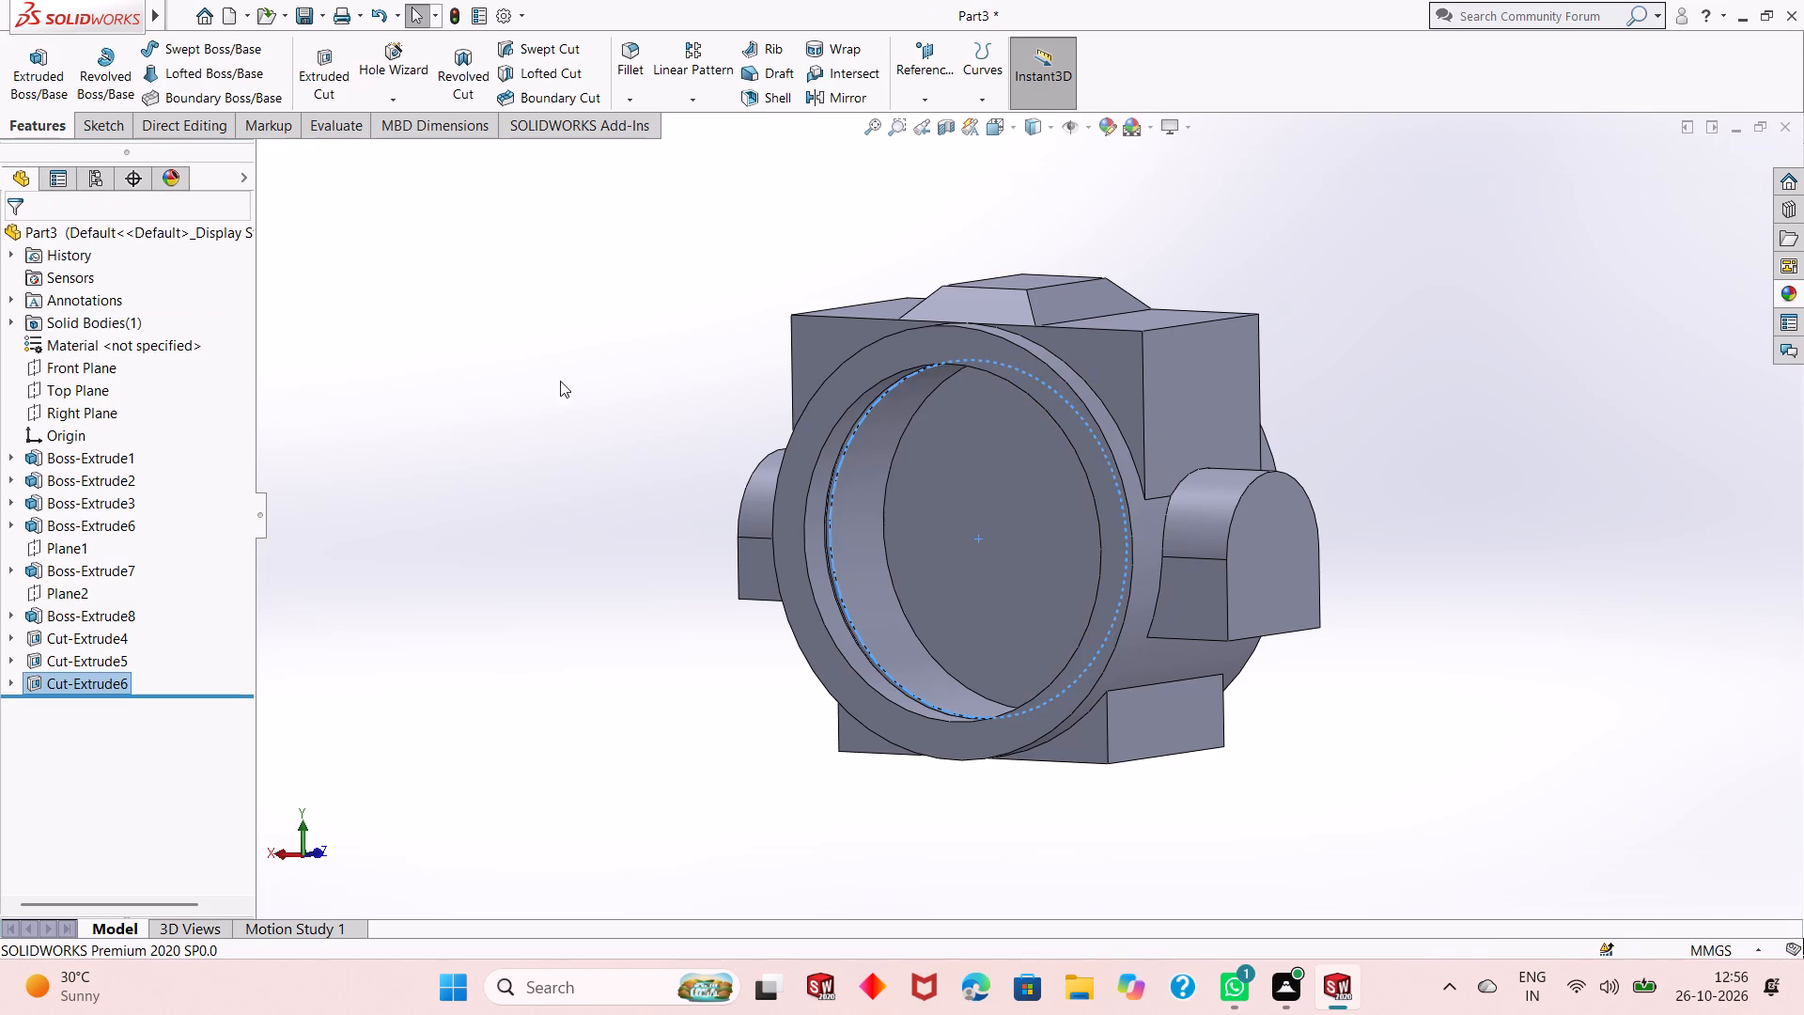
click(573, 416)
Start a sketch on the floor of the deepest 110 mm bore and draw a concentric circle with a radius of about 37 mm.
middle_drag(773, 591, 801, 552)
scroll(810, 496, down, 3)
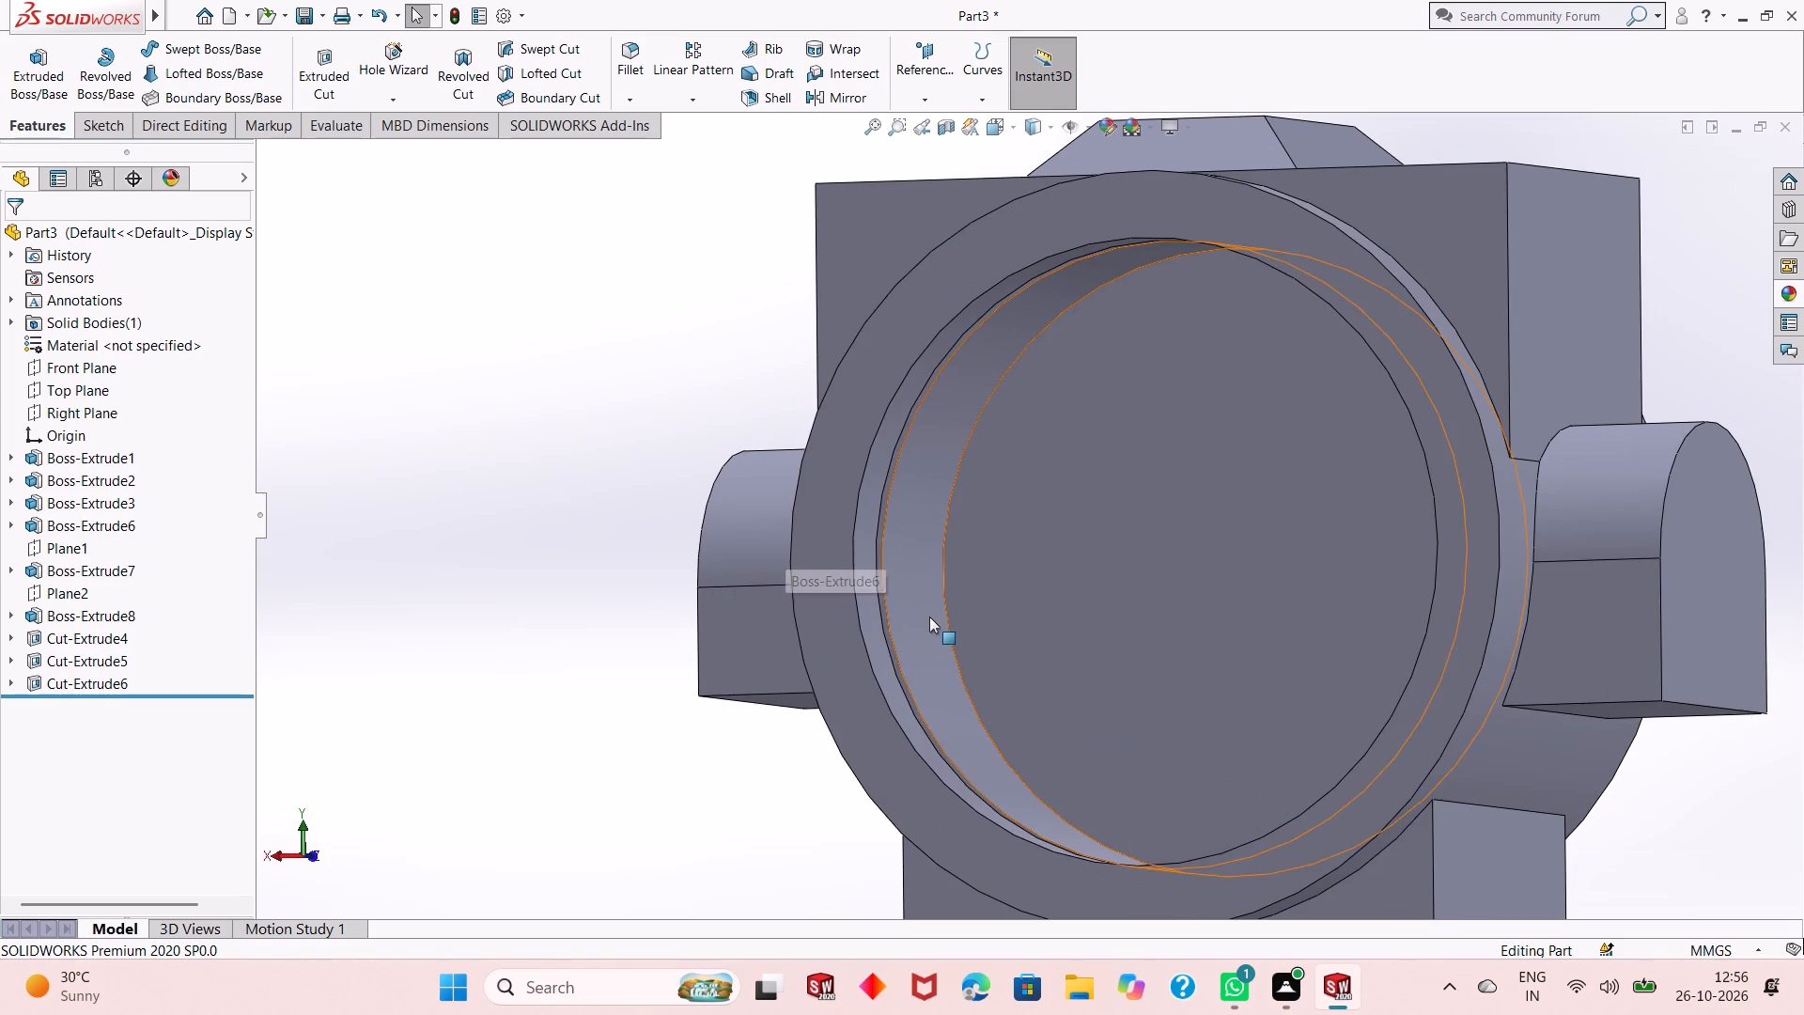
scroll(923, 615, up, 1)
click(1074, 536)
click(1158, 466)
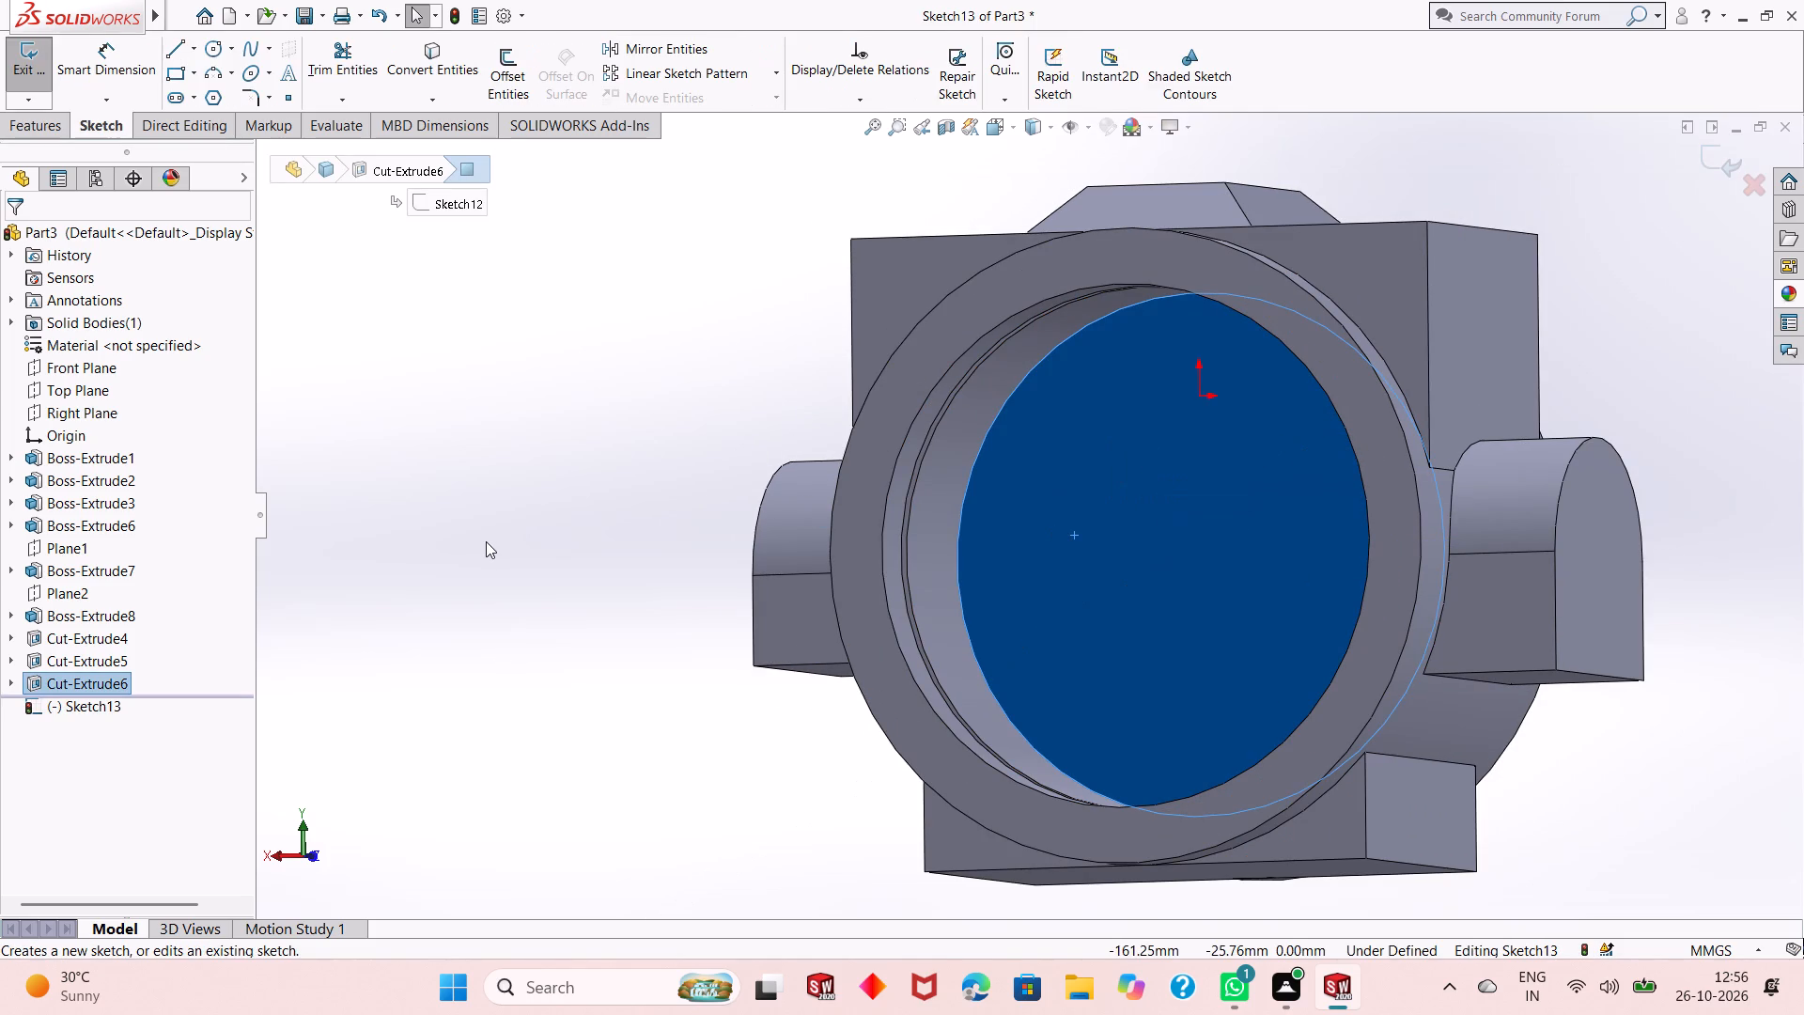
key(ctrl+8)
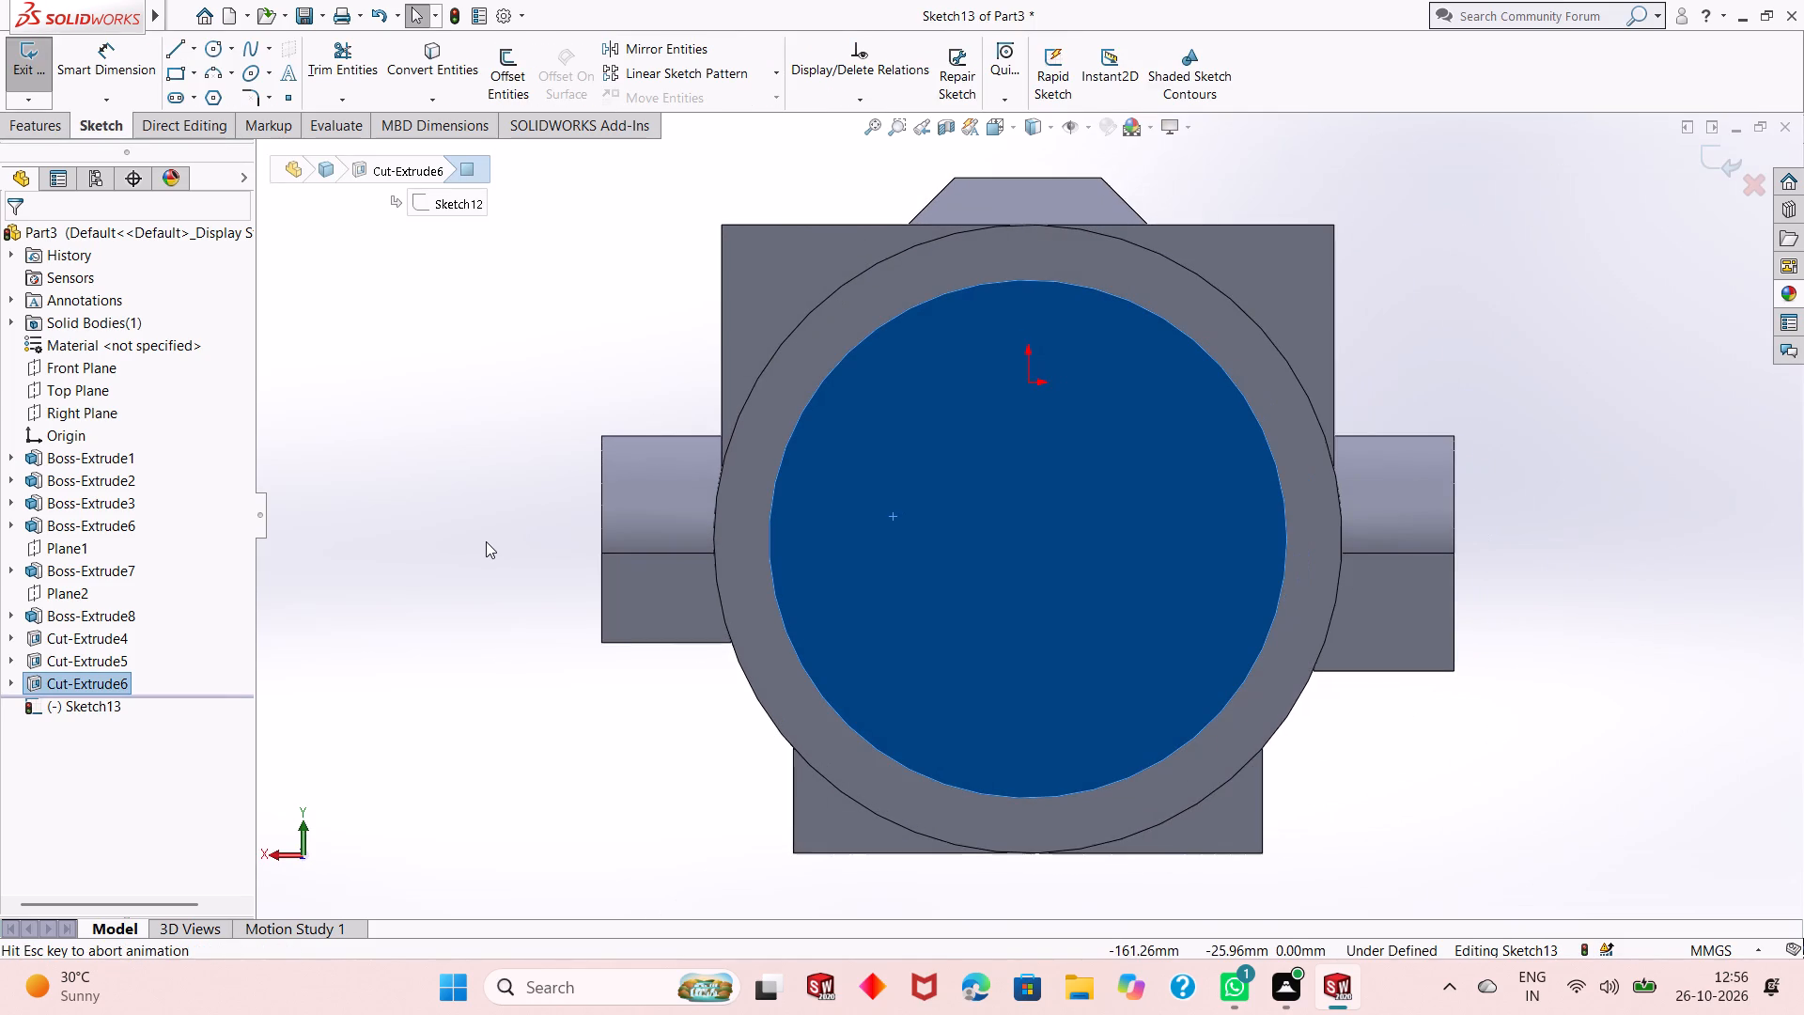
click(537, 375)
scroll(947, 512, up, 2)
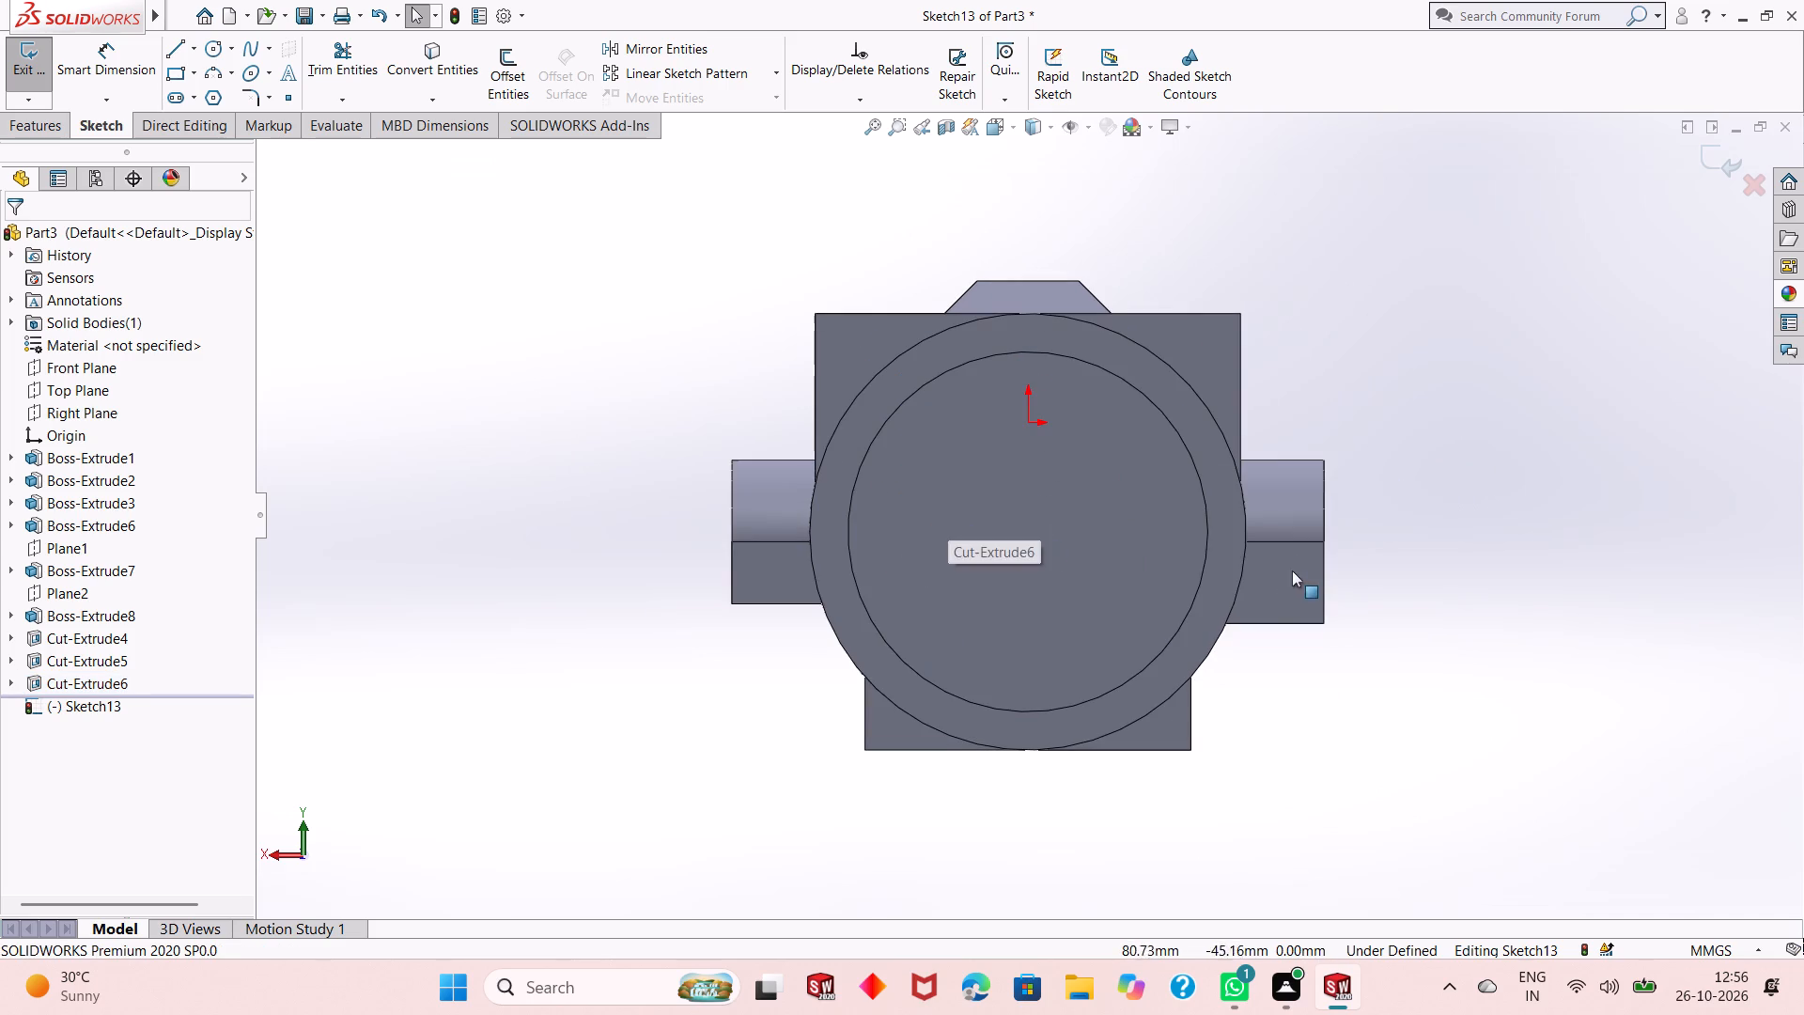
scroll(1314, 579, down, 1)
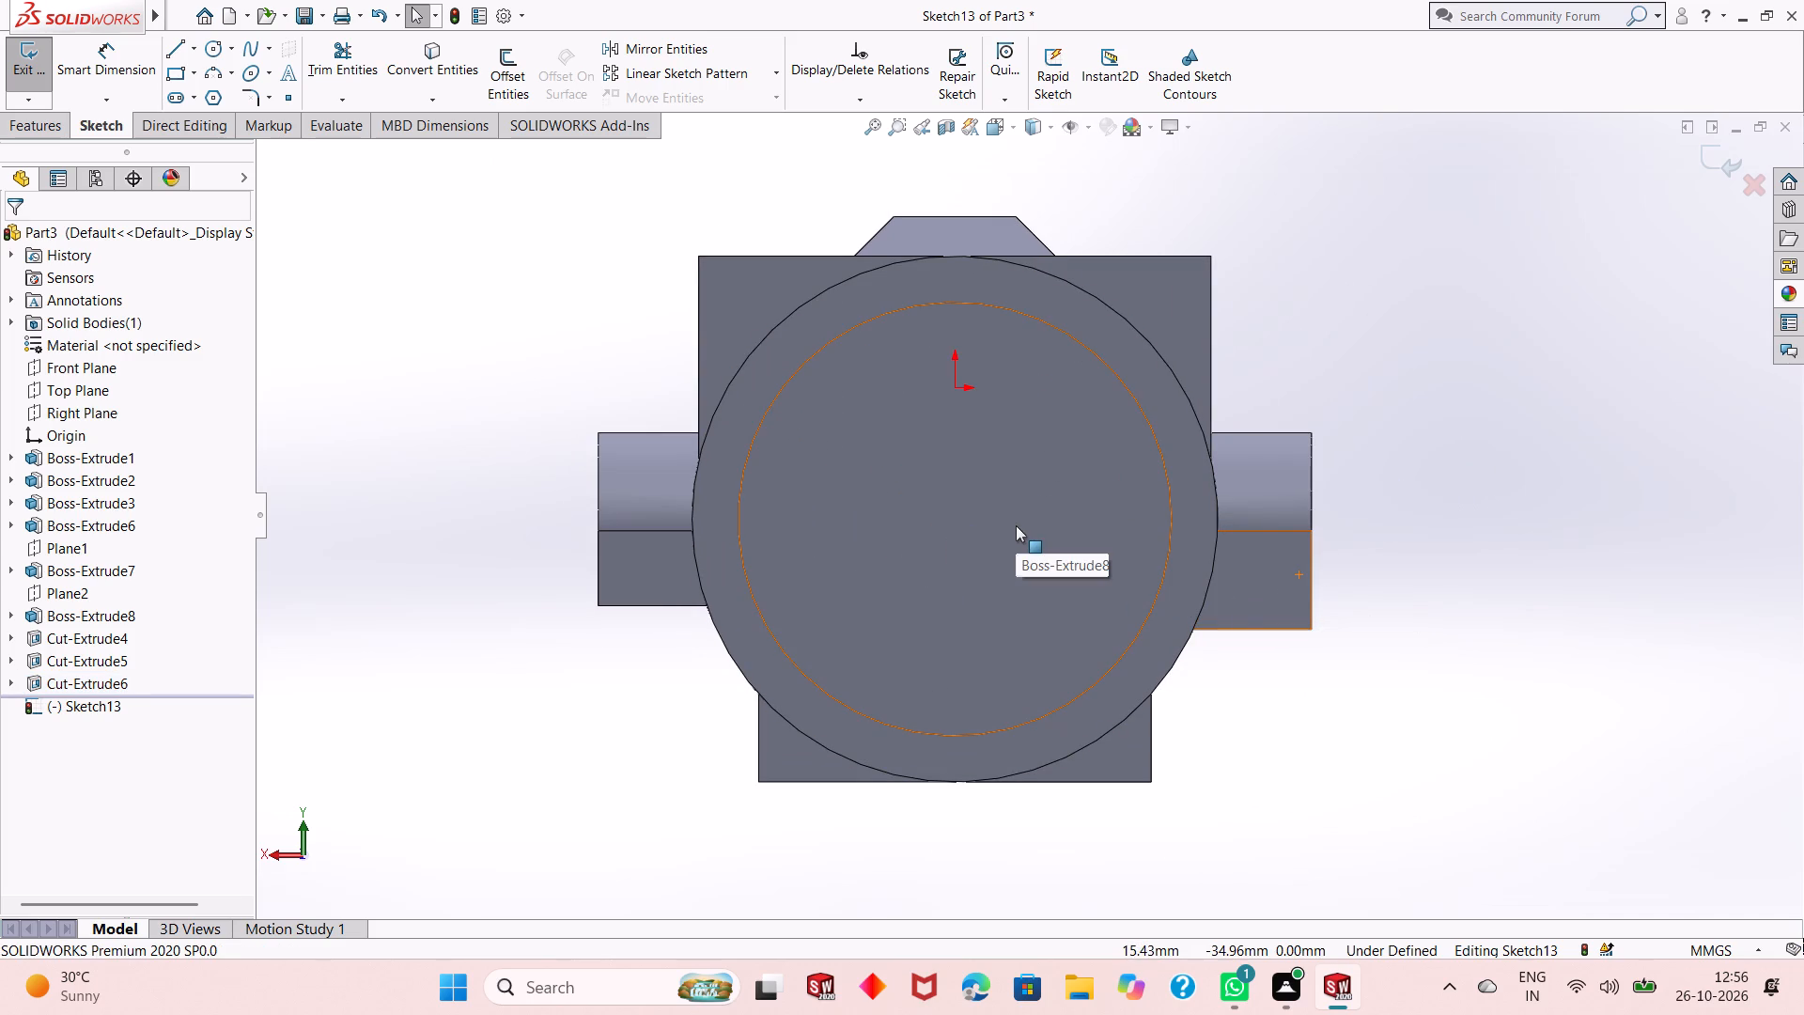
click(213, 44)
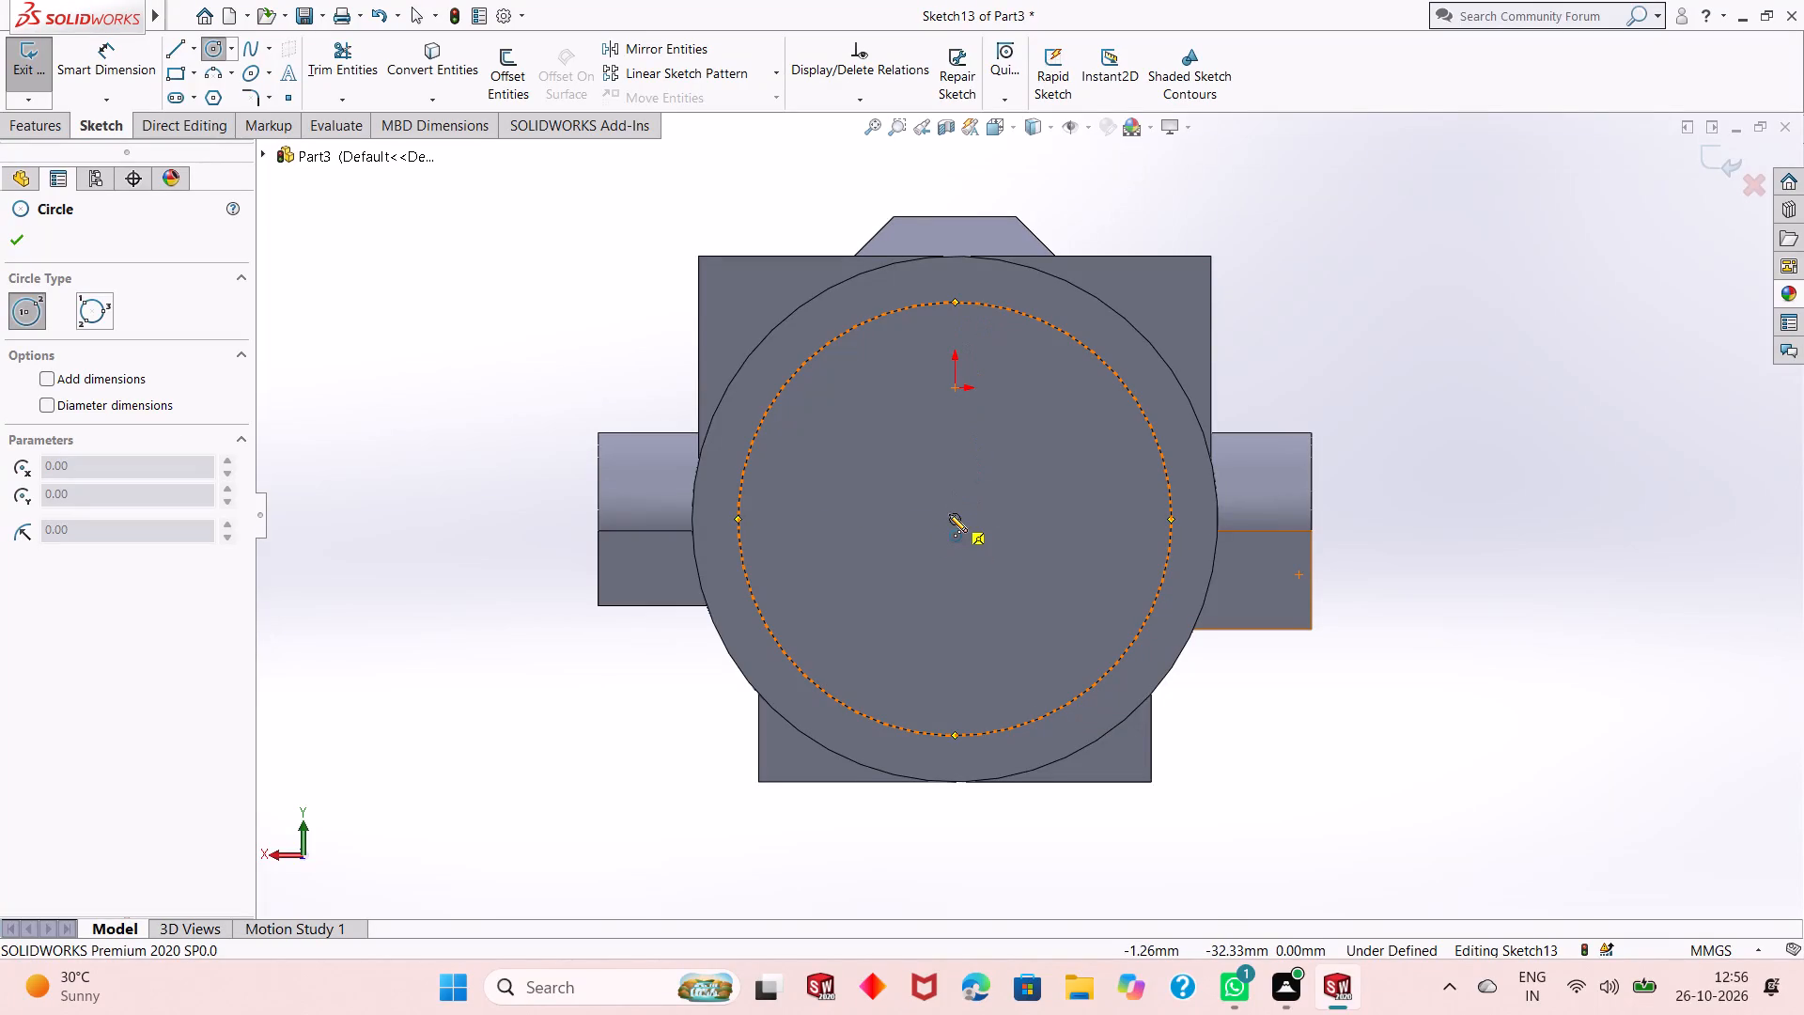
click(956, 519)
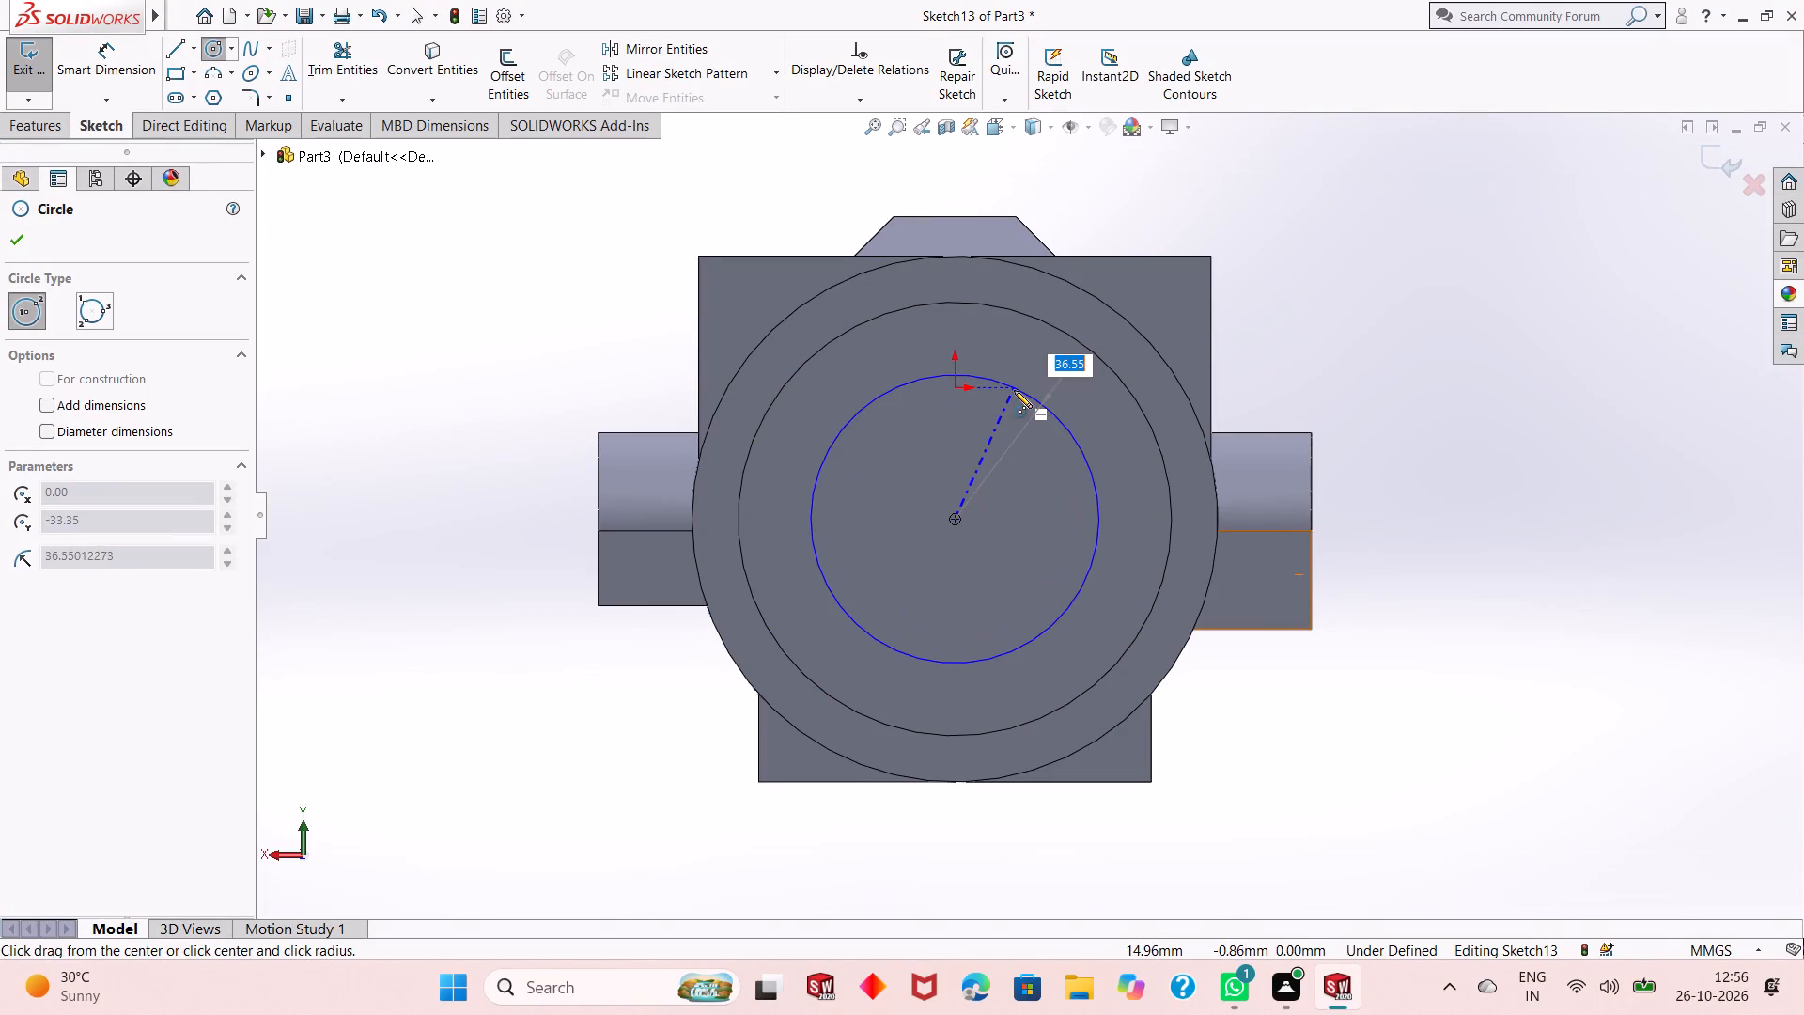
click(1014, 390)
right_click(353, 270)
click(366, 280)
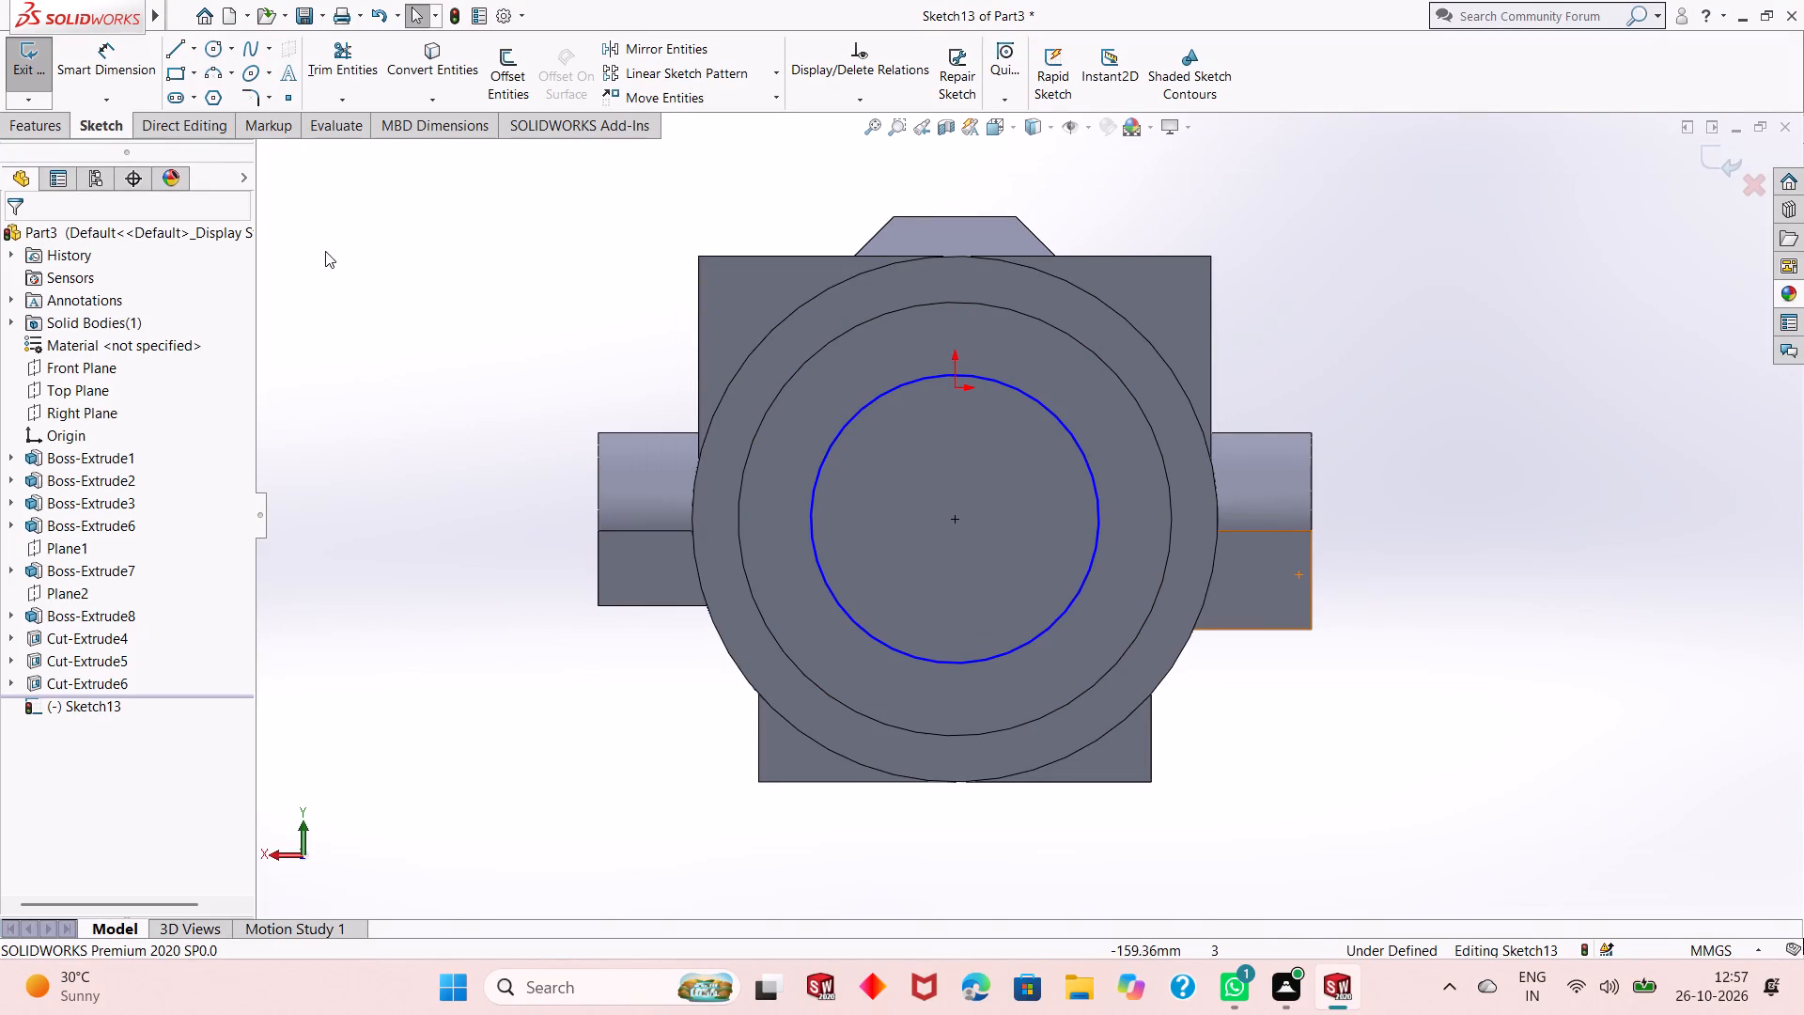
Set the diameter of the circle sketched on the 110 mm bore's floor to 102 mm.
click(109, 65)
click(820, 583)
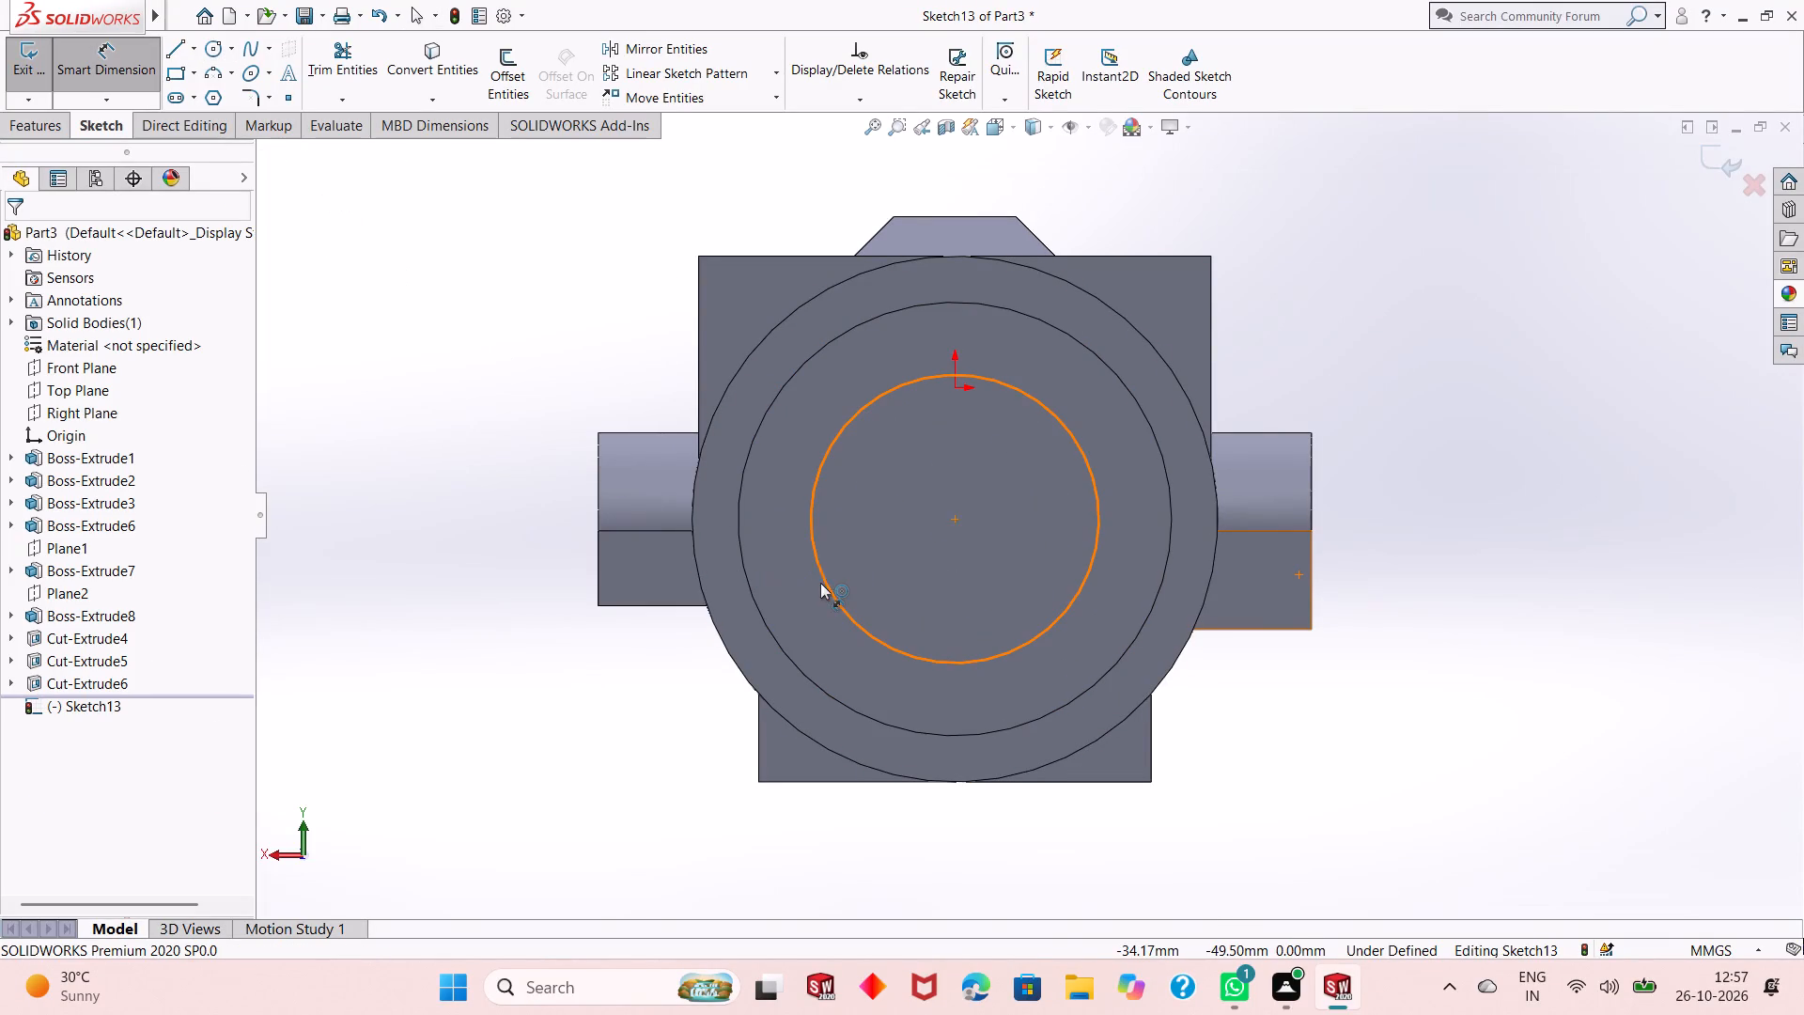
click(565, 763)
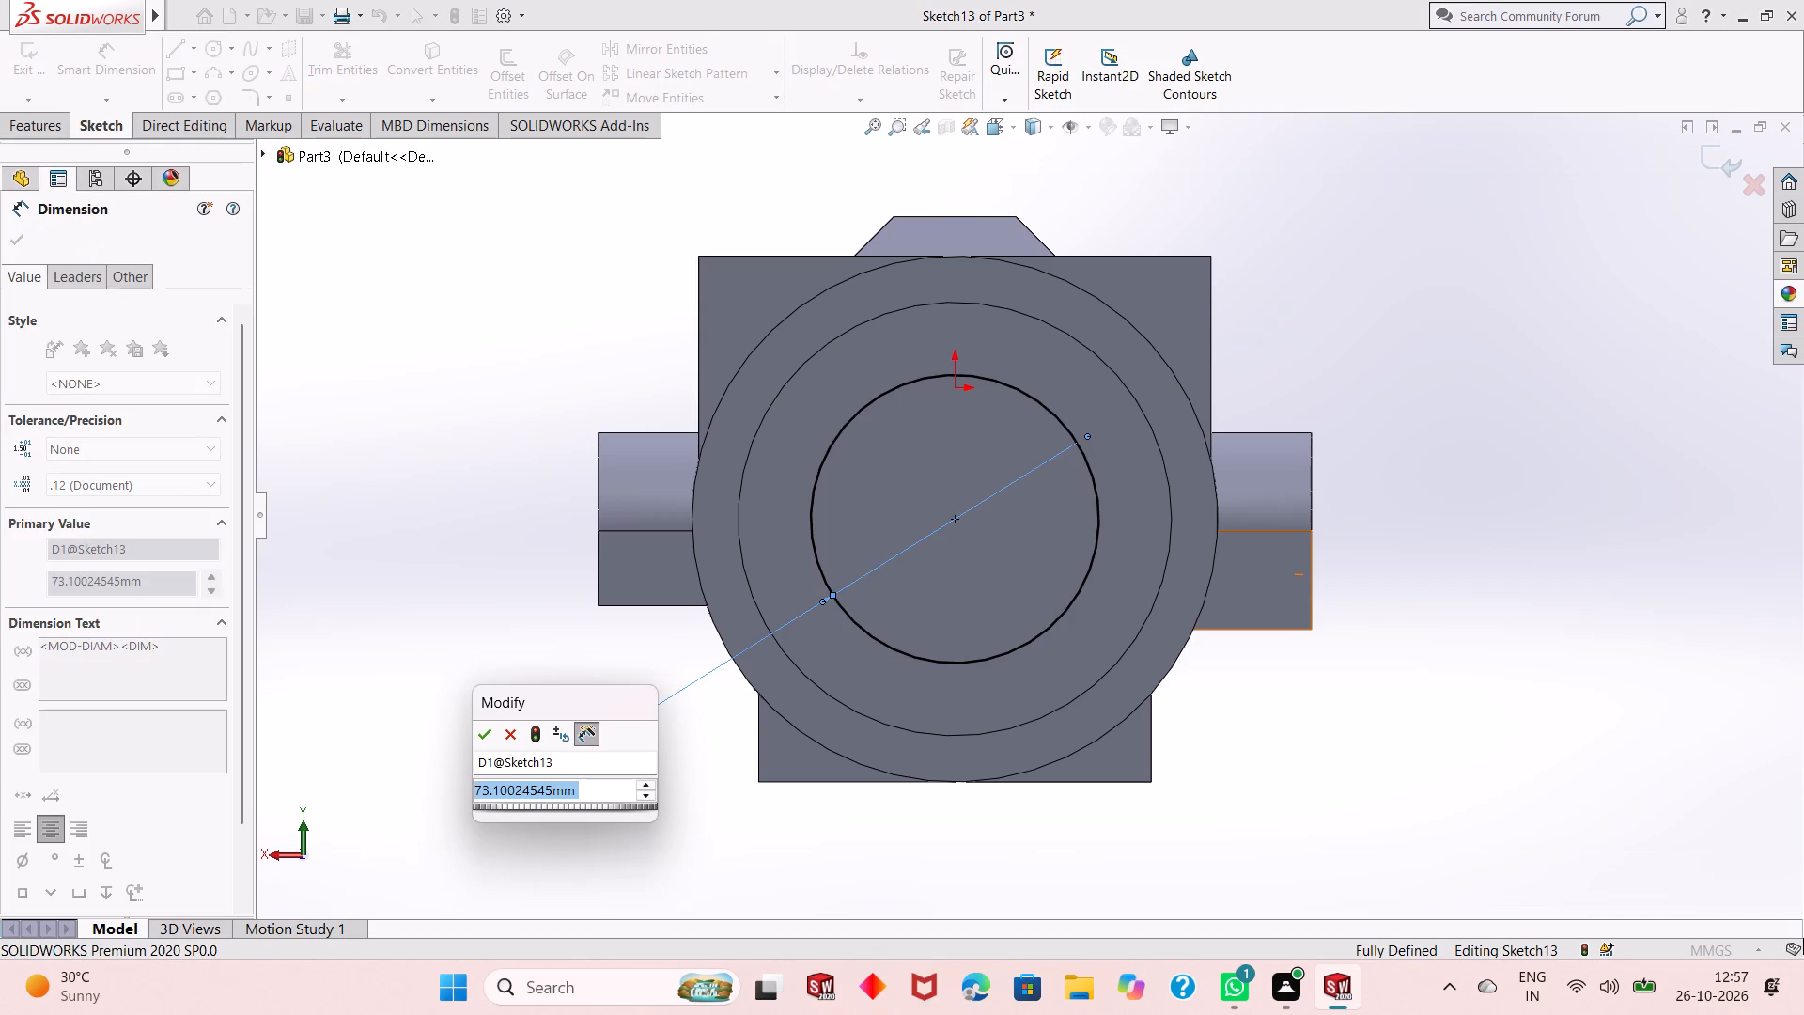
key(5)
key(BackSpace)
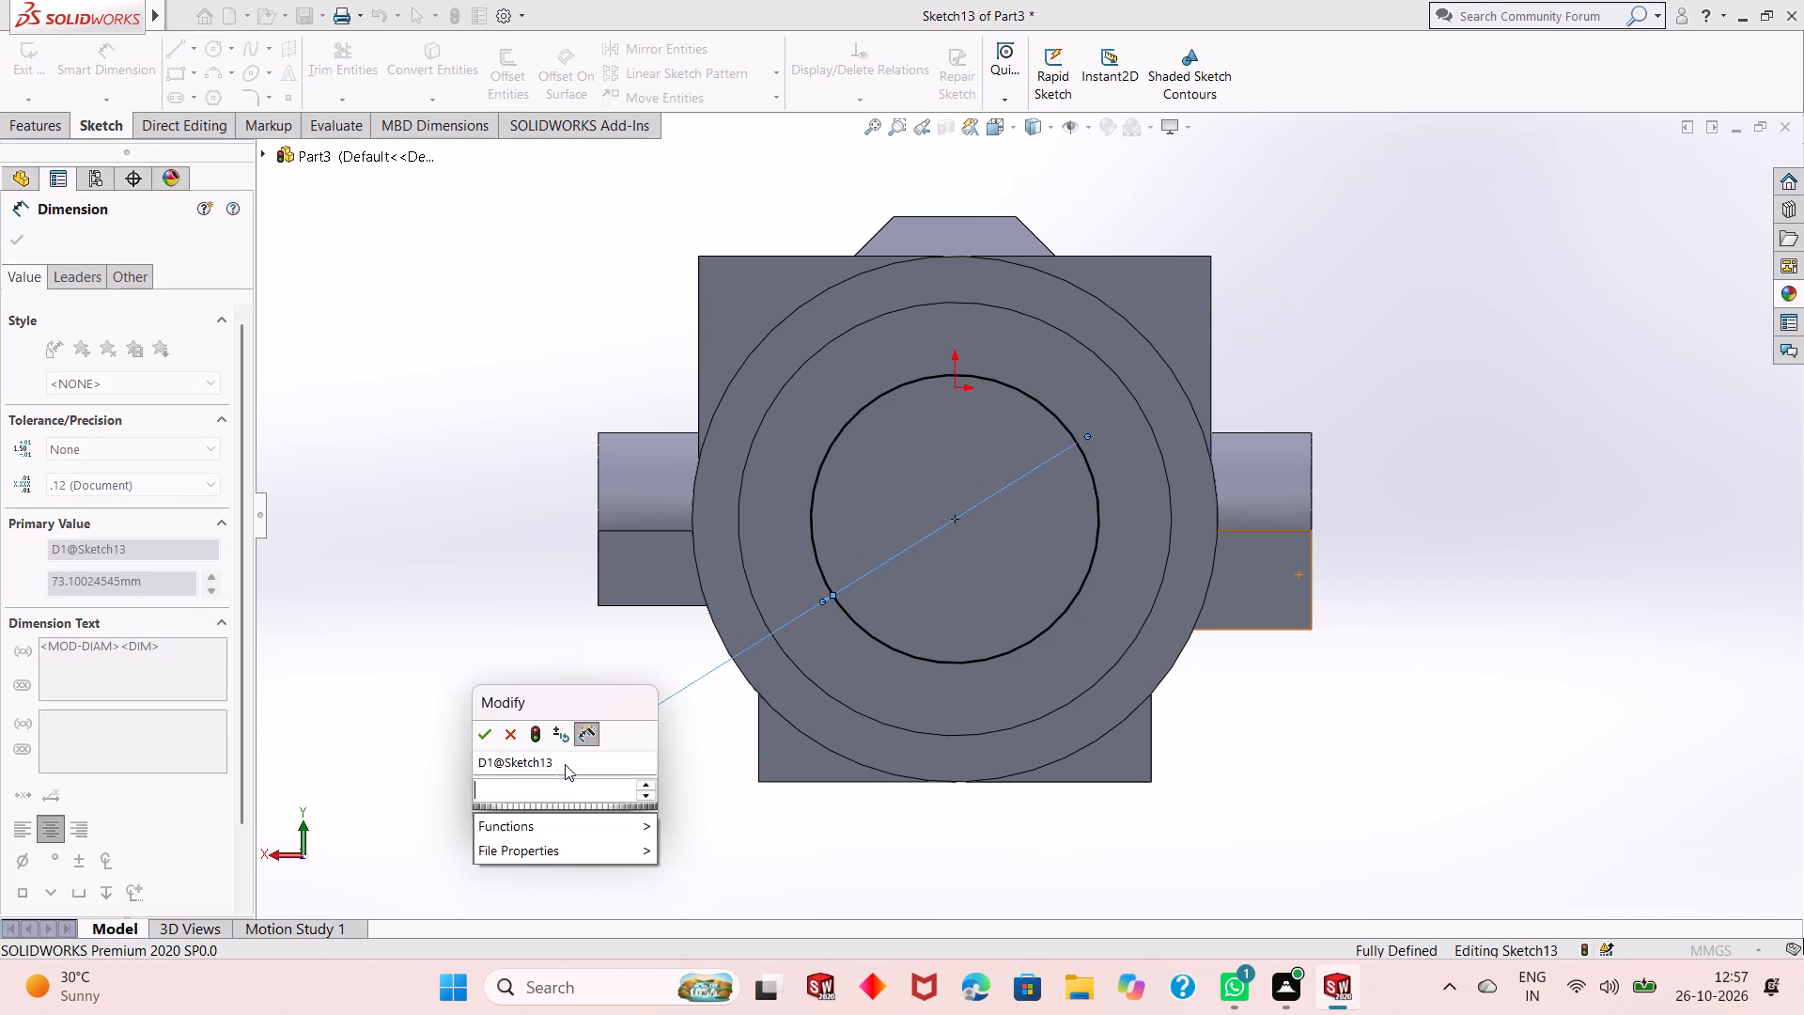
key(BackSpace)
key(BackSpace)
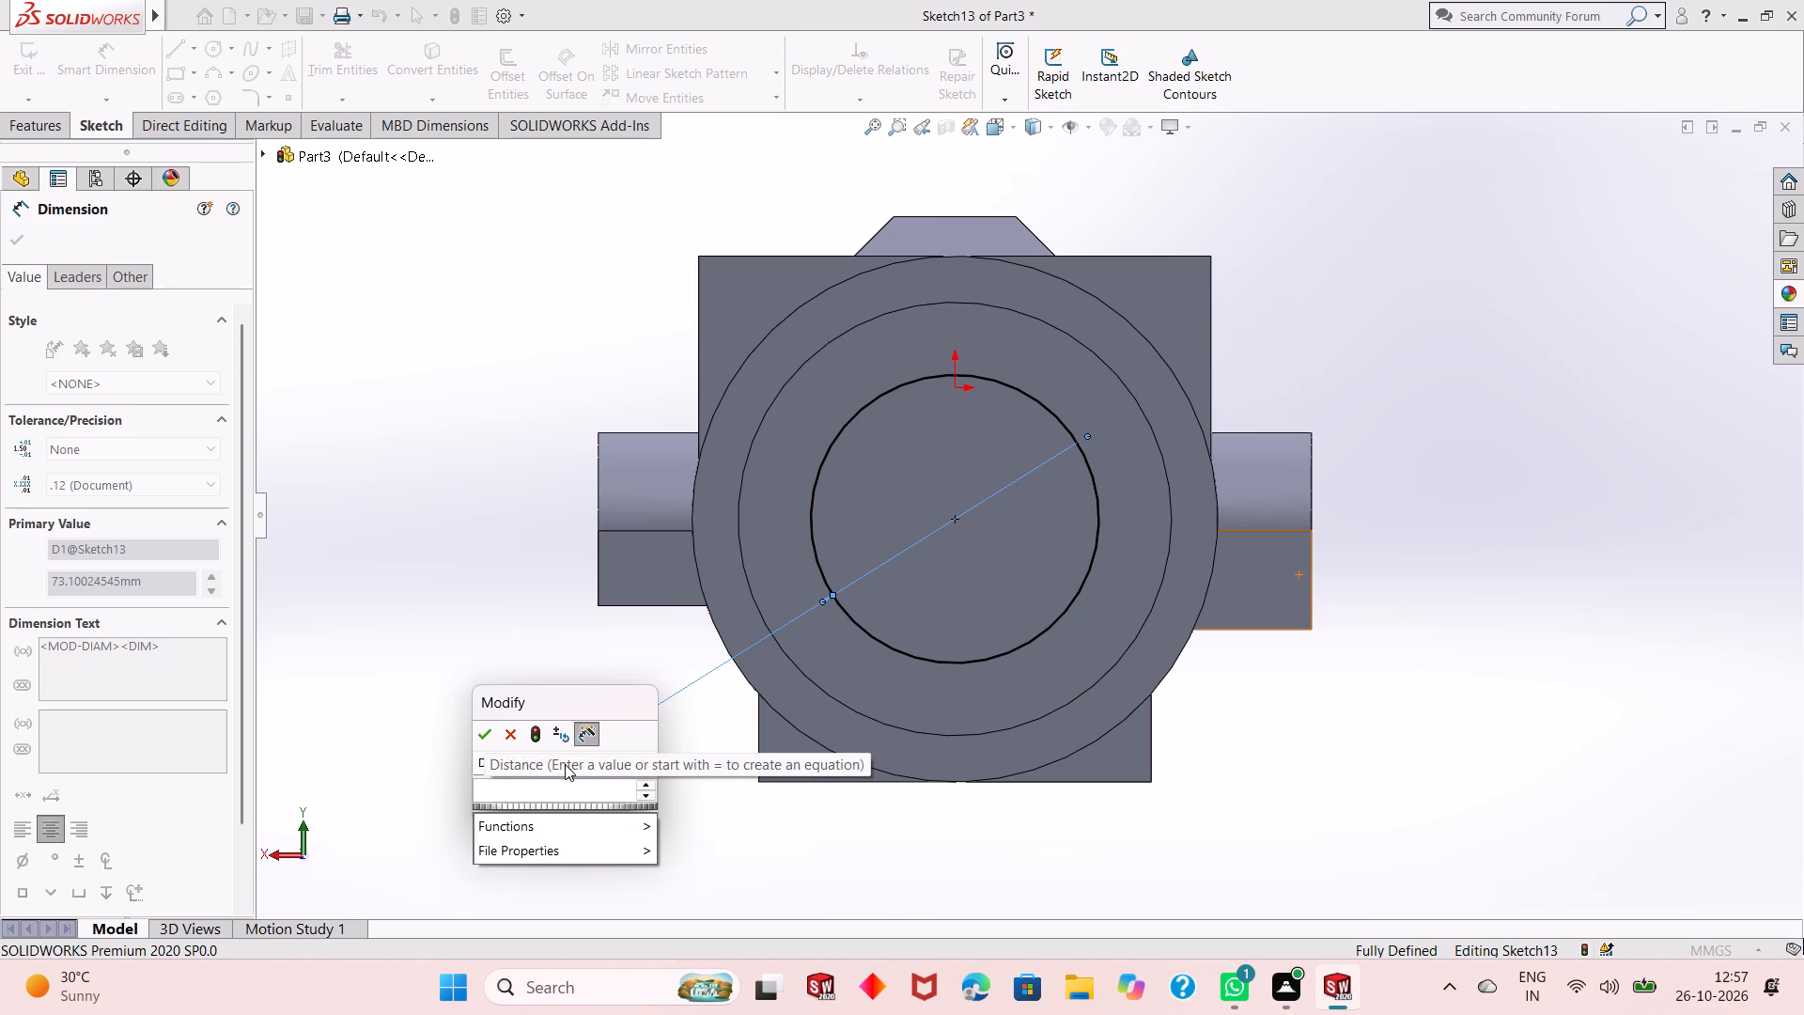
text(102)
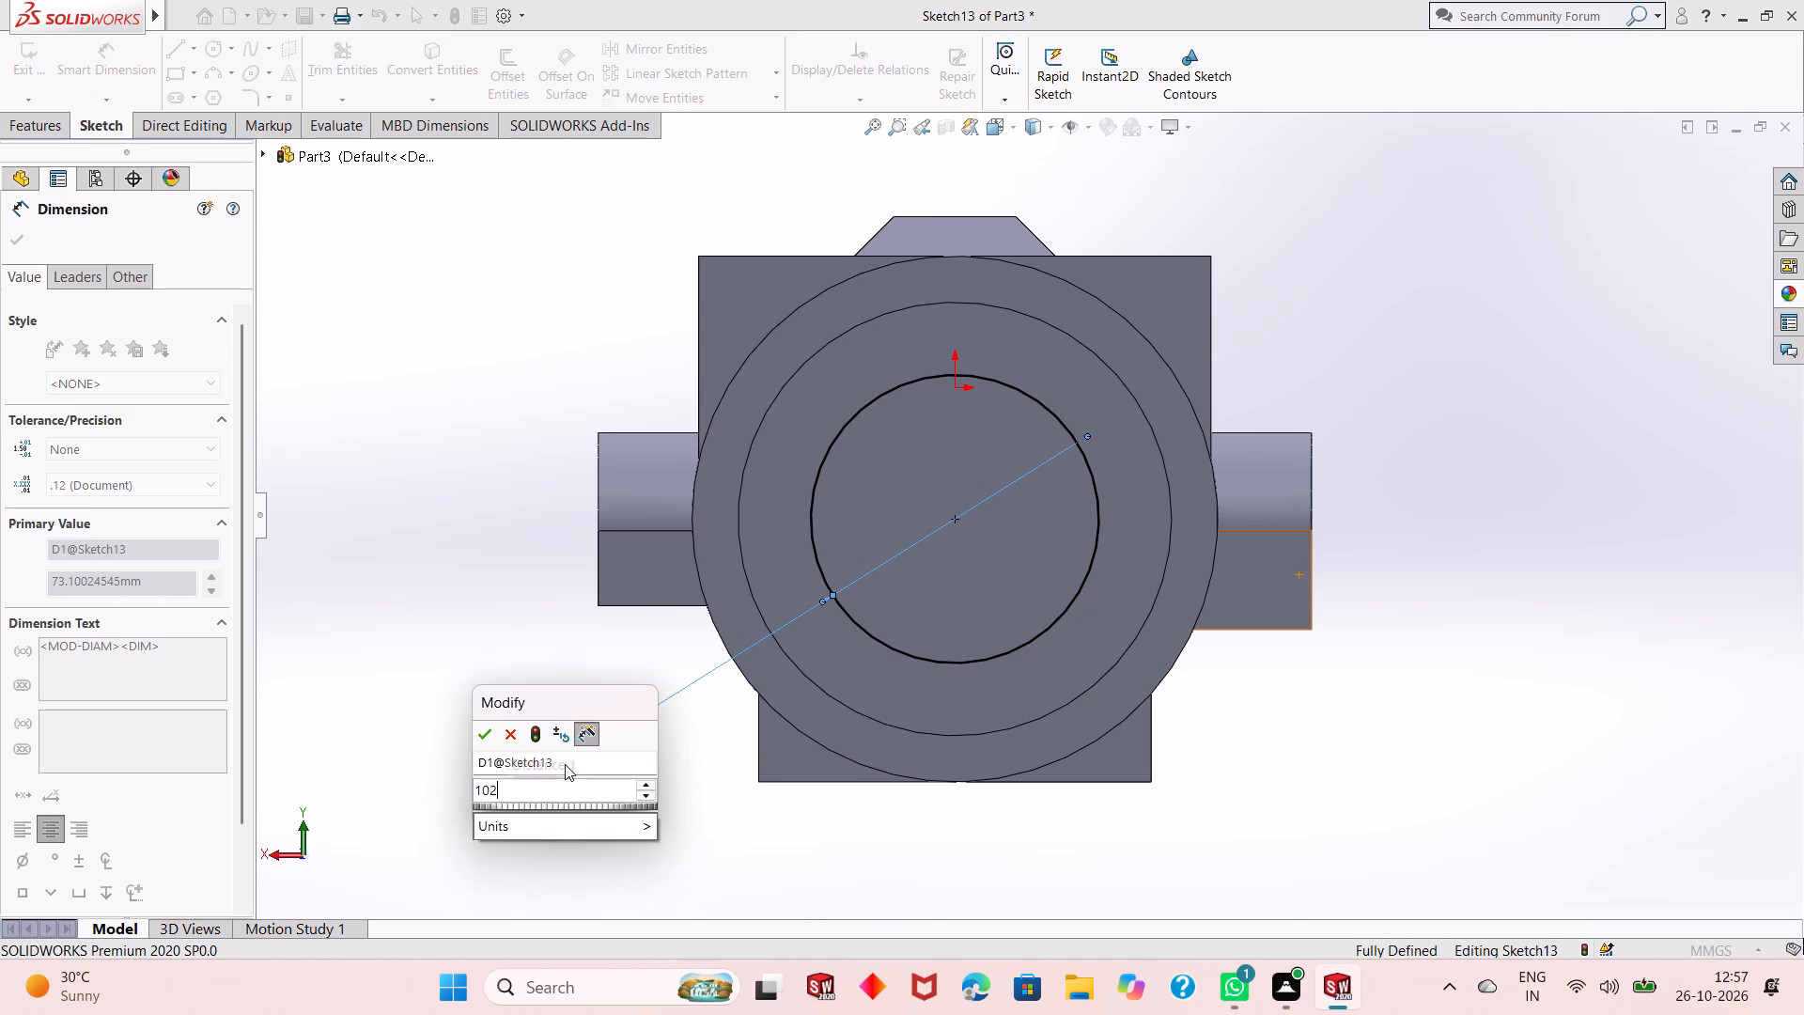
key(Return)
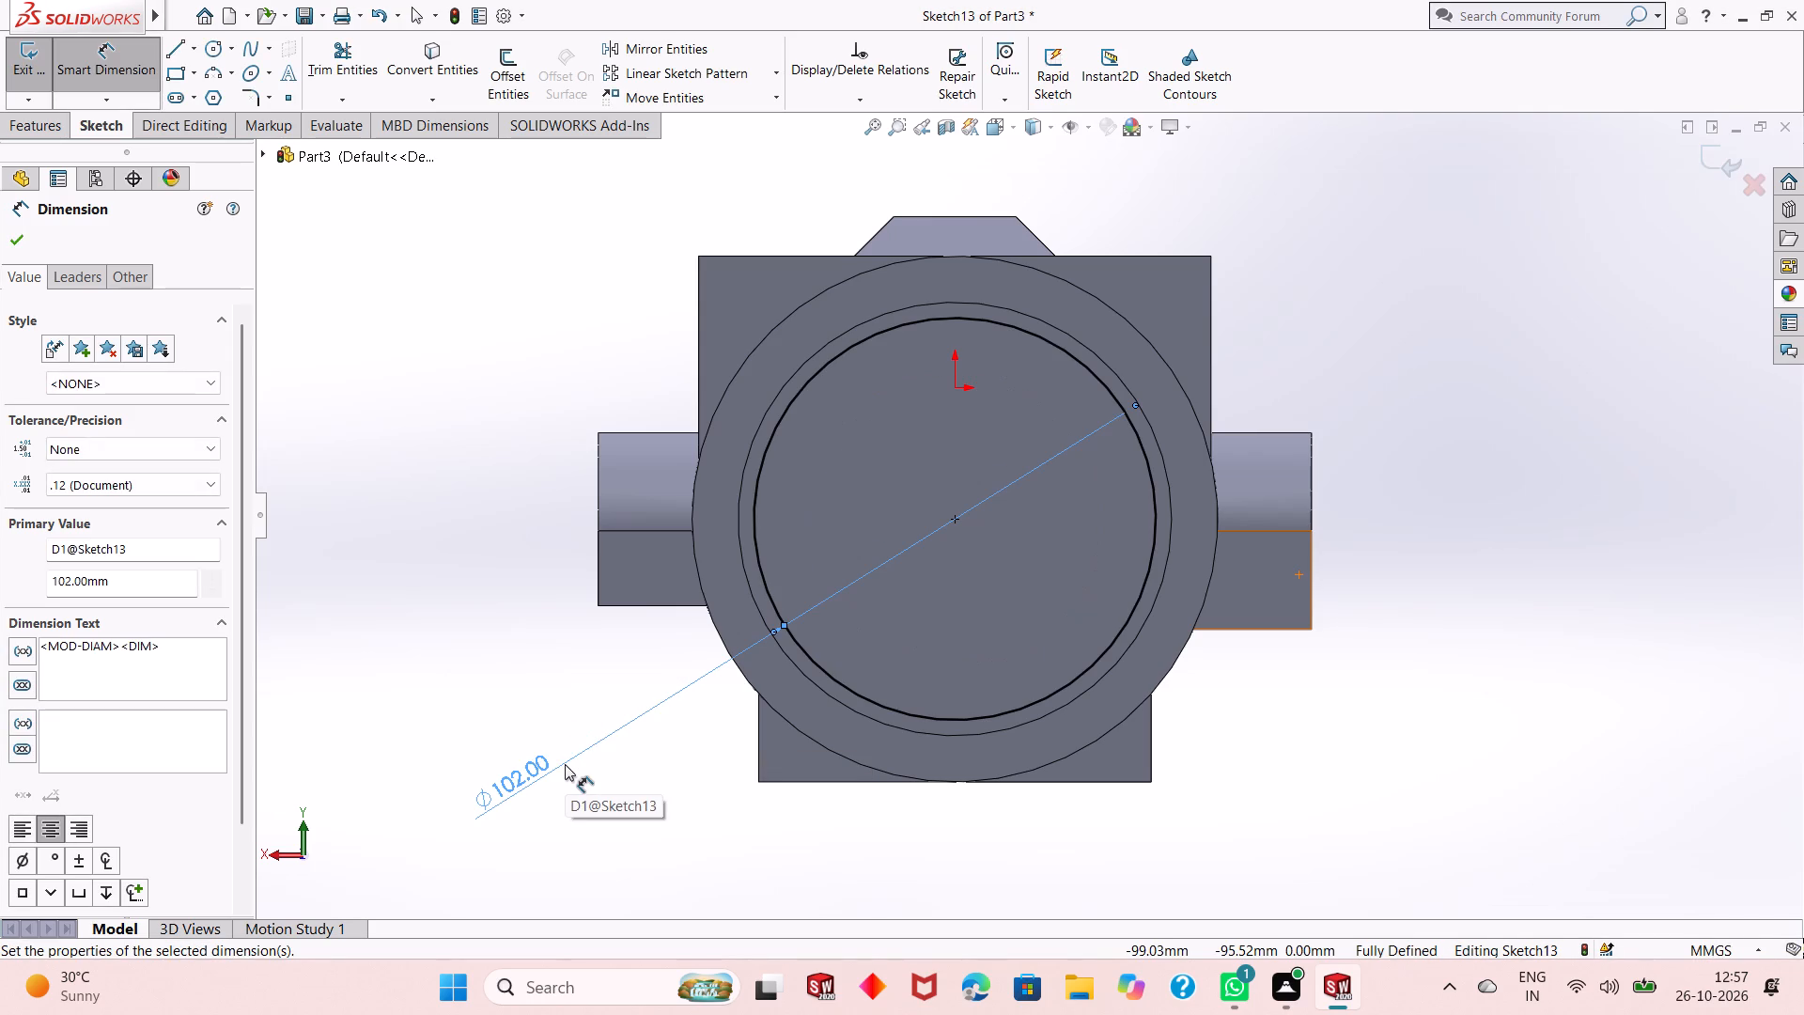
right_click(406, 380)
click(442, 452)
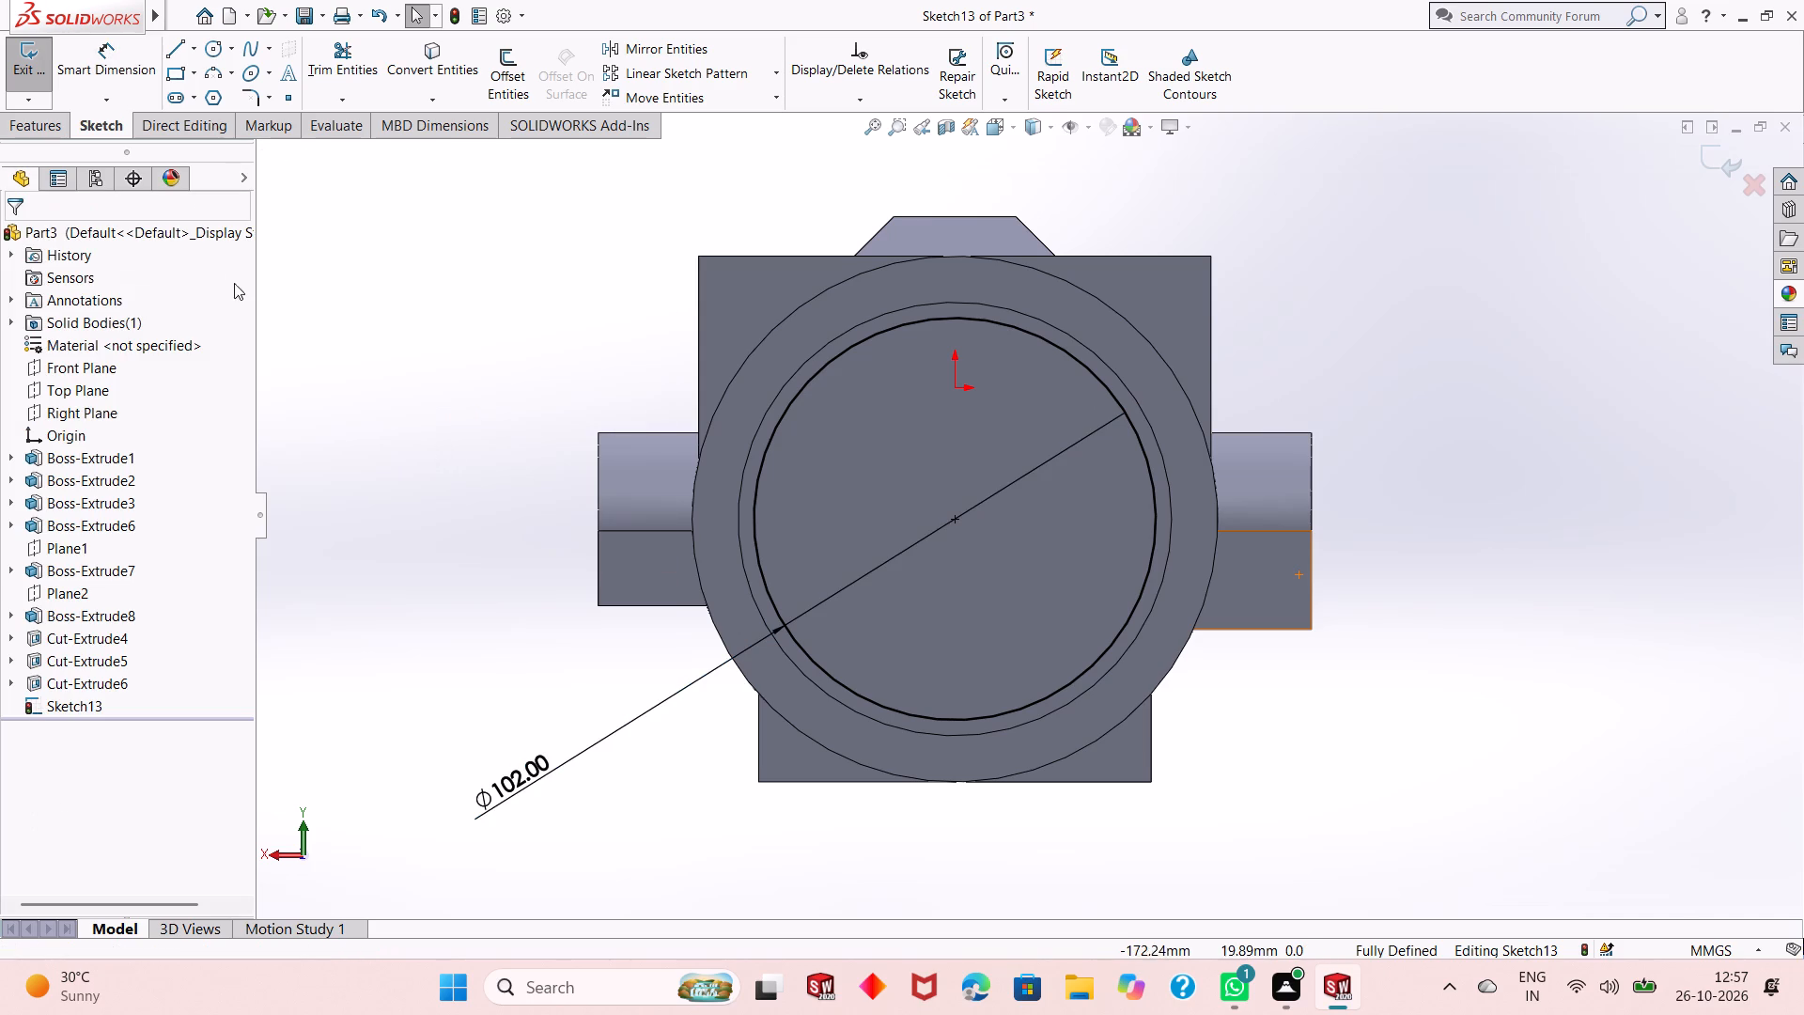
Cut-extrude the 102 mm circle blind to a depth of 14 mm from the 110 mm bore's floor.
click(49, 130)
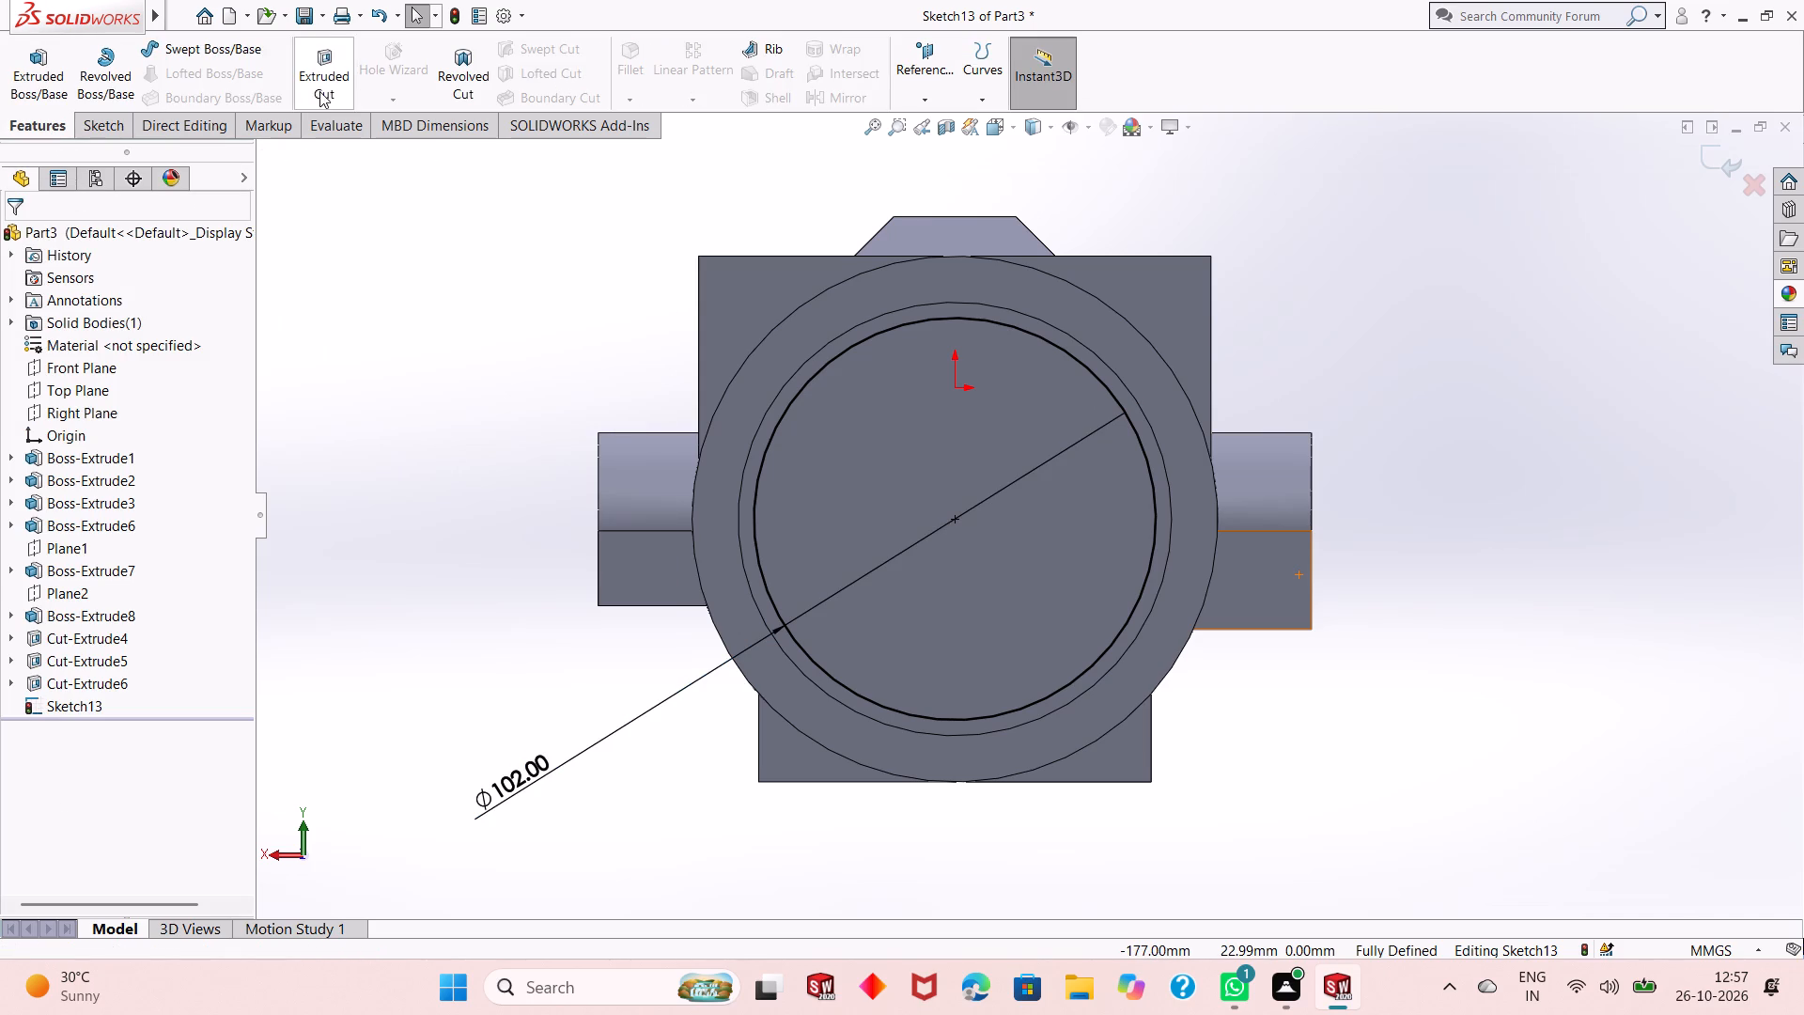
click(319, 91)
middle_drag(988, 492, 892, 512)
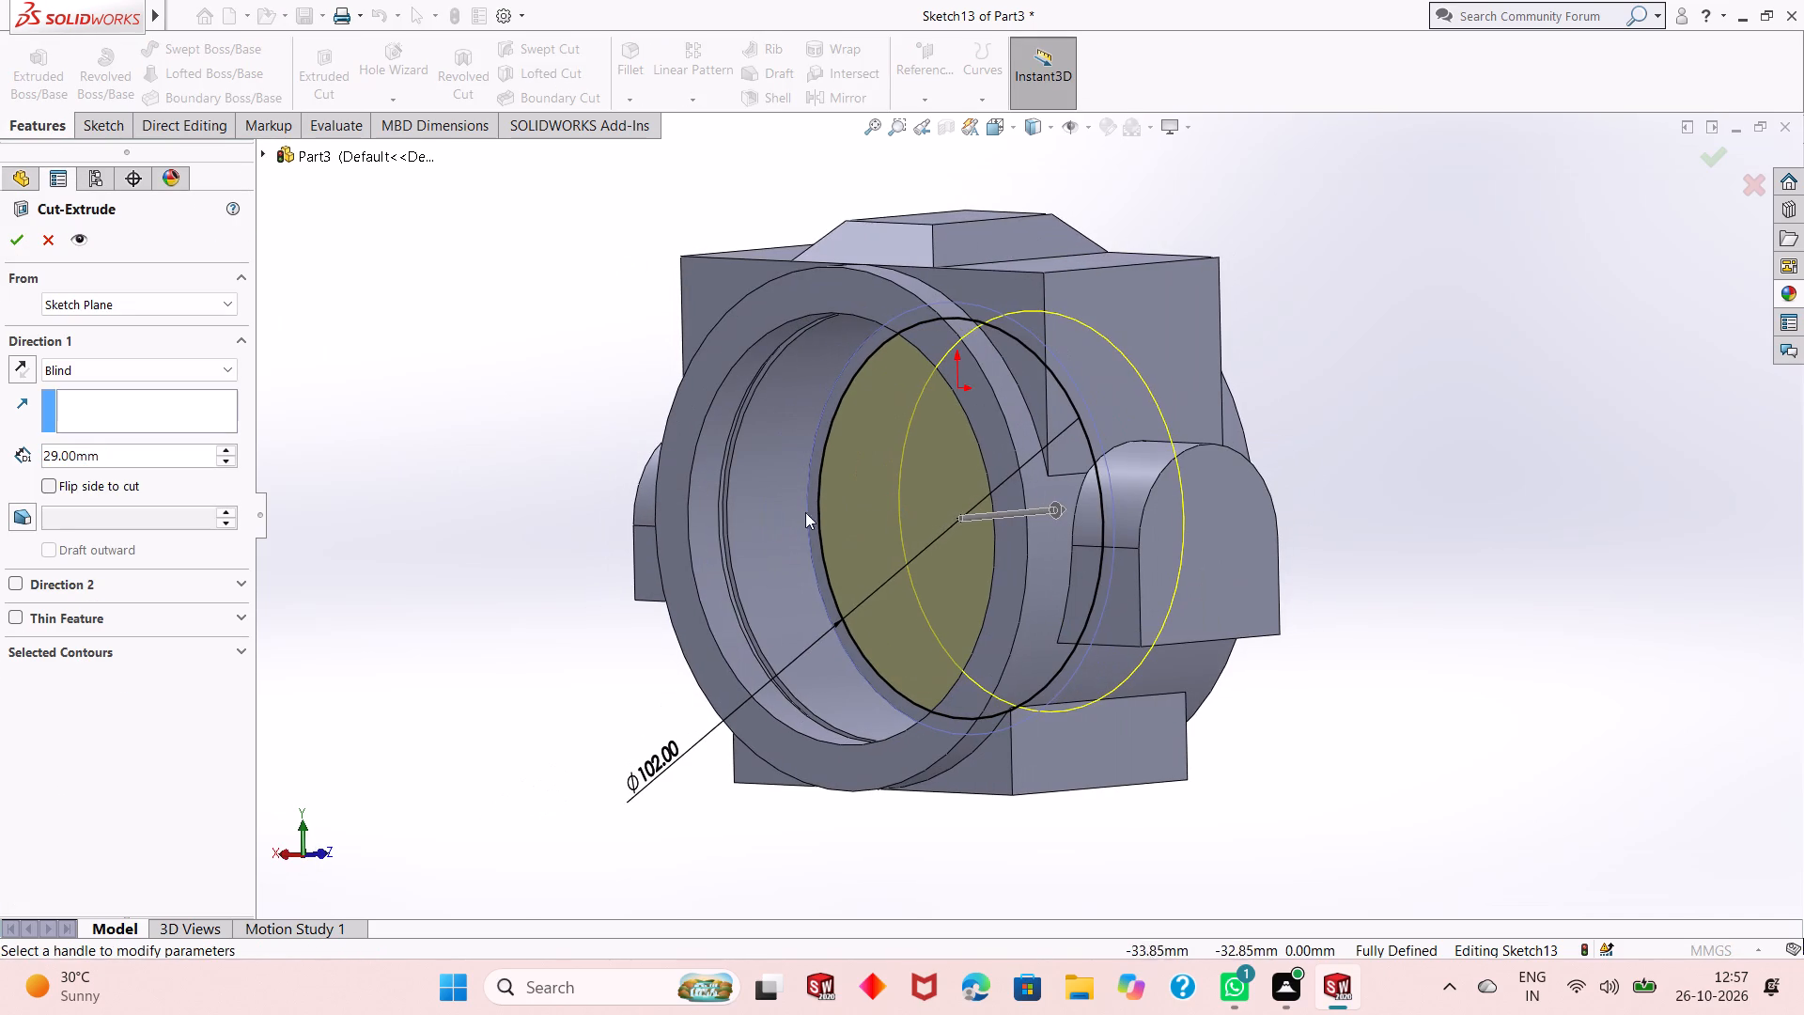
click(93, 459)
click(93, 459)
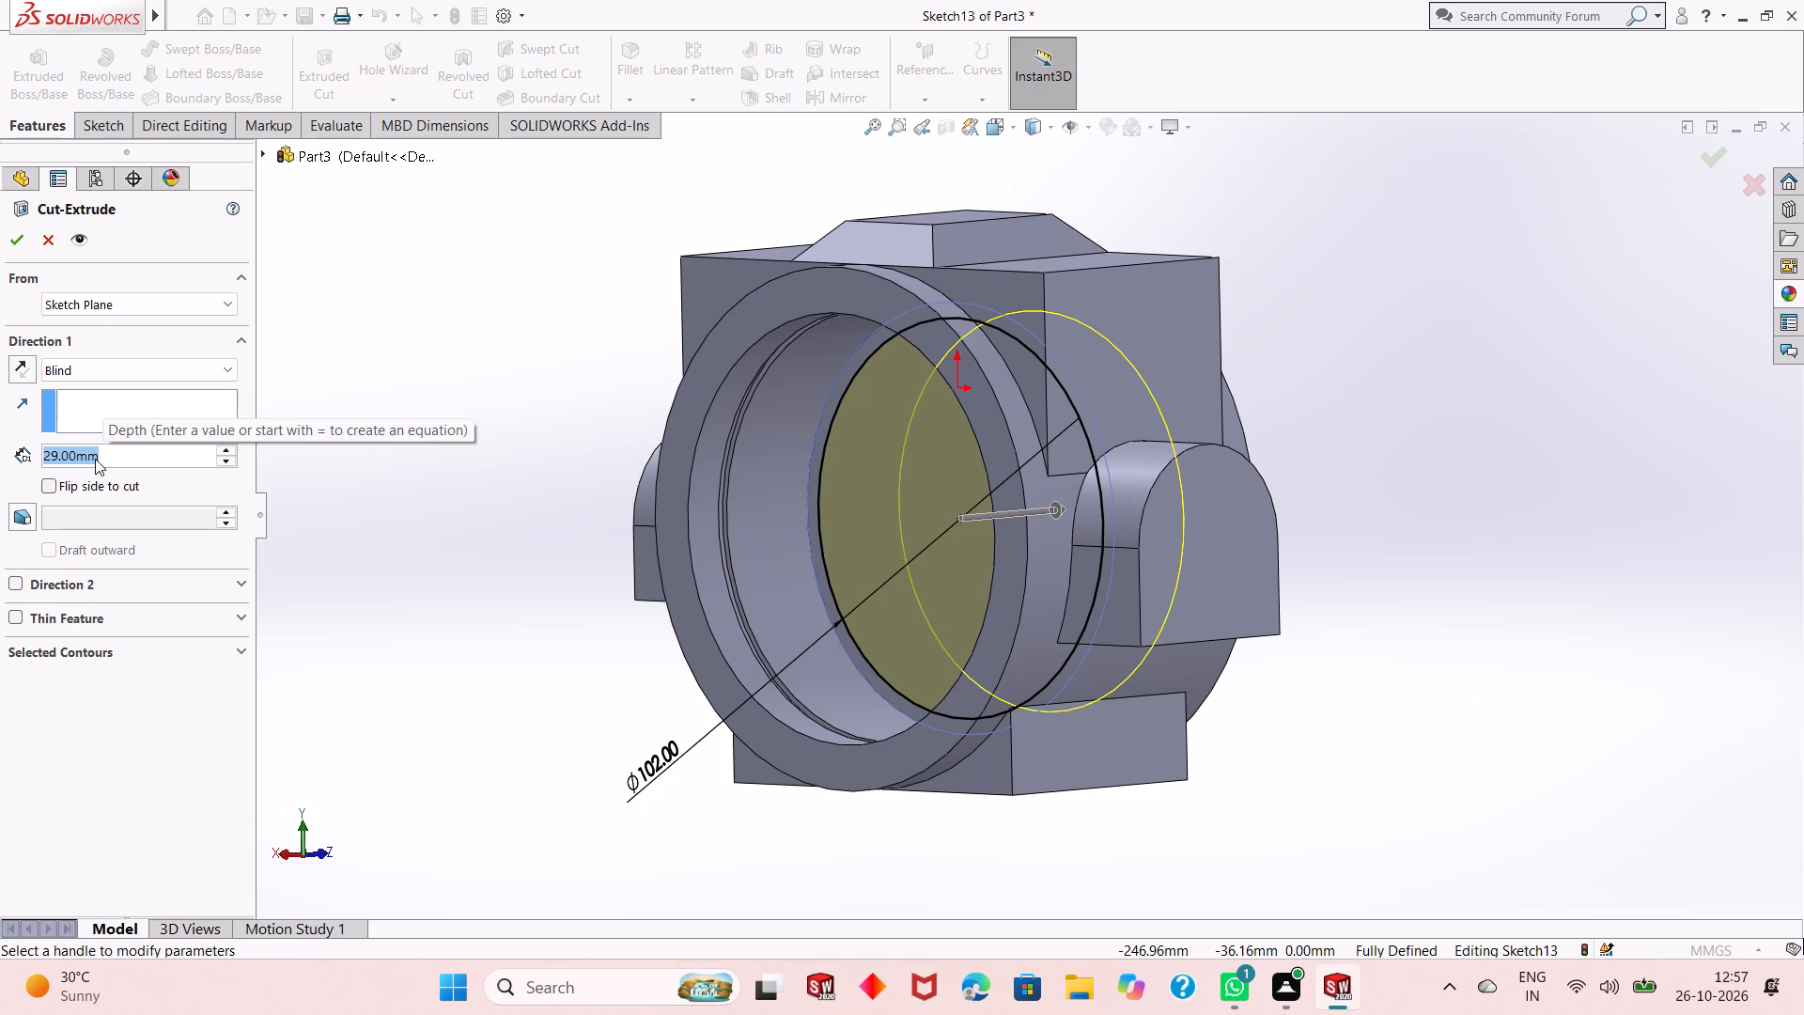
text(14)
key(Return)
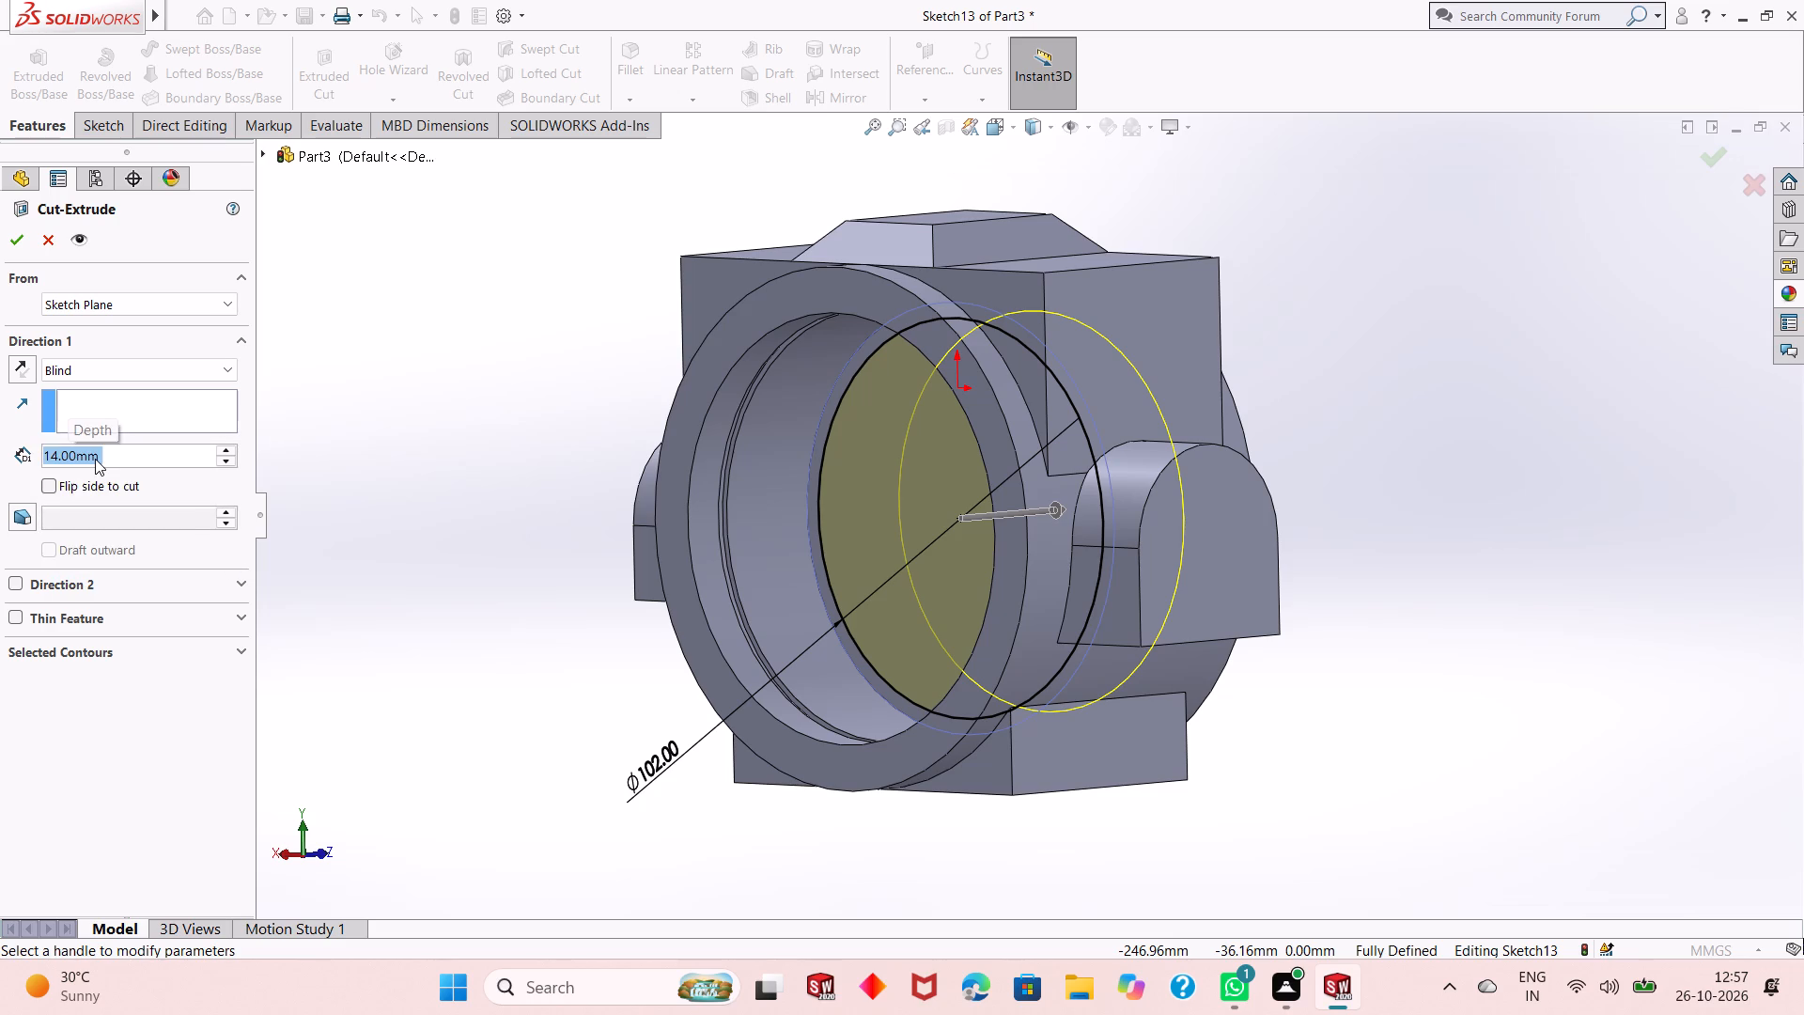
click(10, 240)
click(478, 539)
Start a sketch on the floor of the 102 mm bore and draw a concentric circle with a radius of about 26 mm.
middle_drag(600, 573, 635, 557)
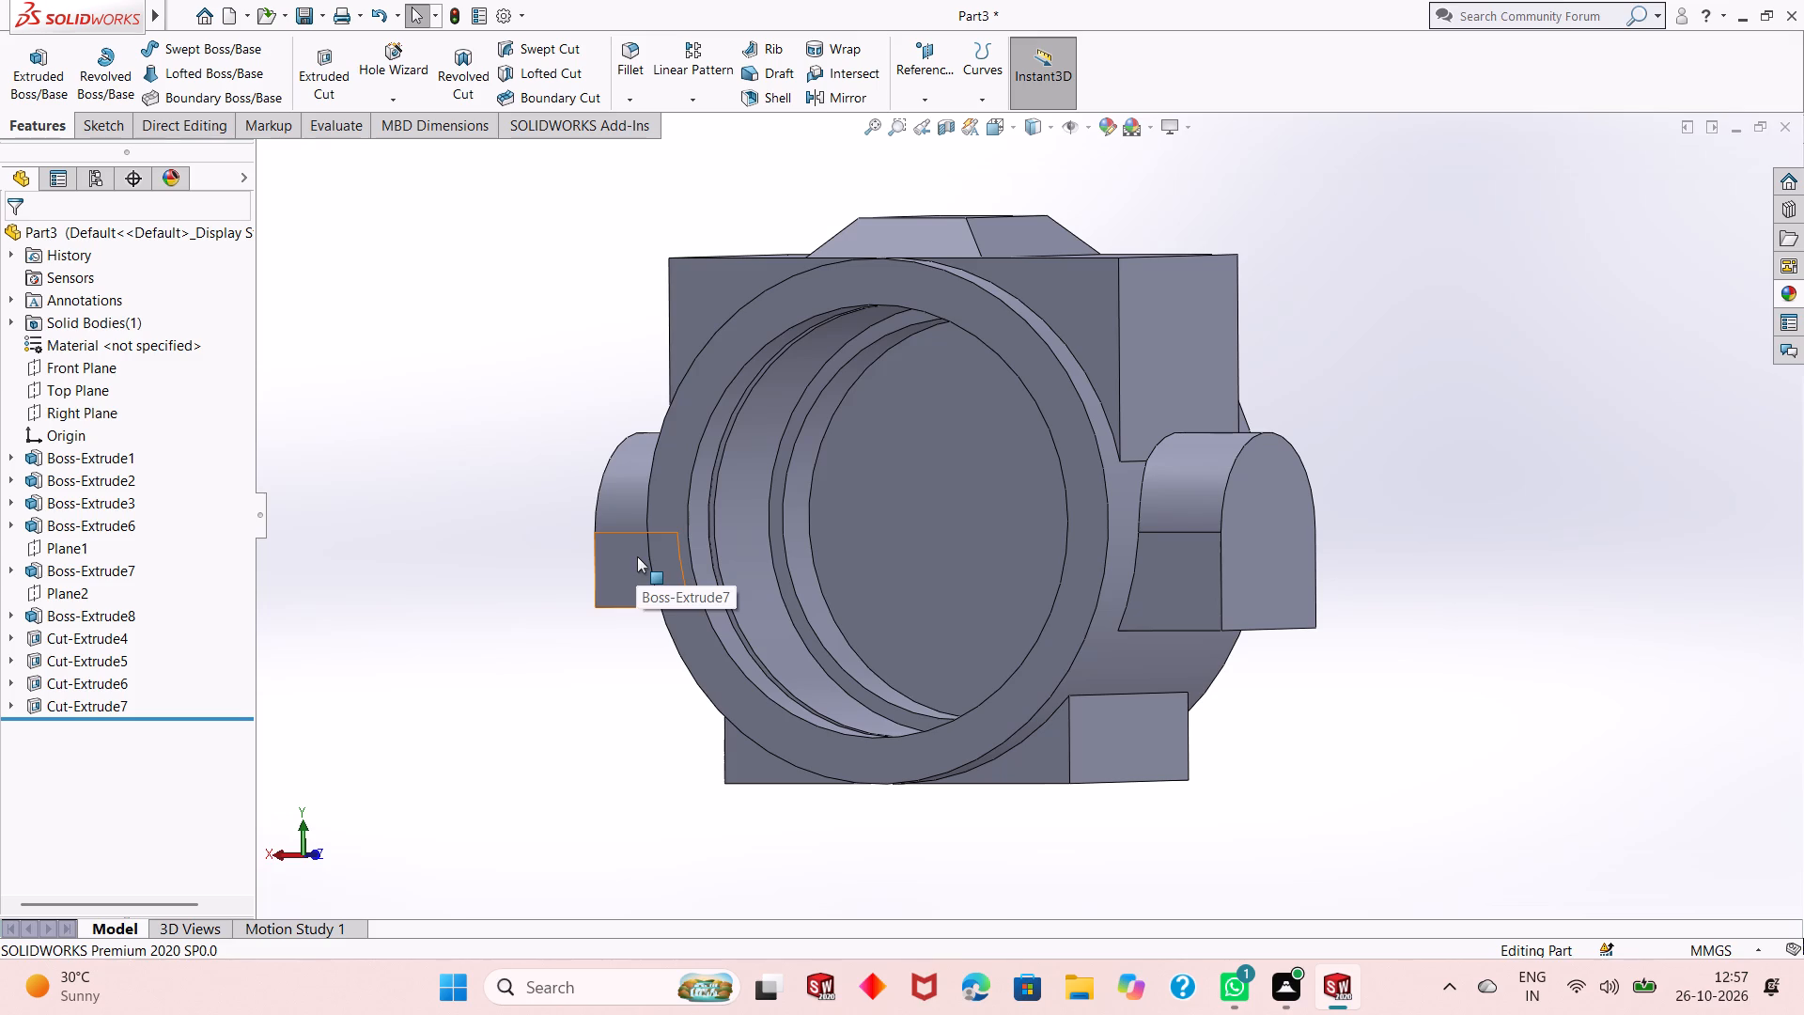
click(921, 519)
click(1003, 463)
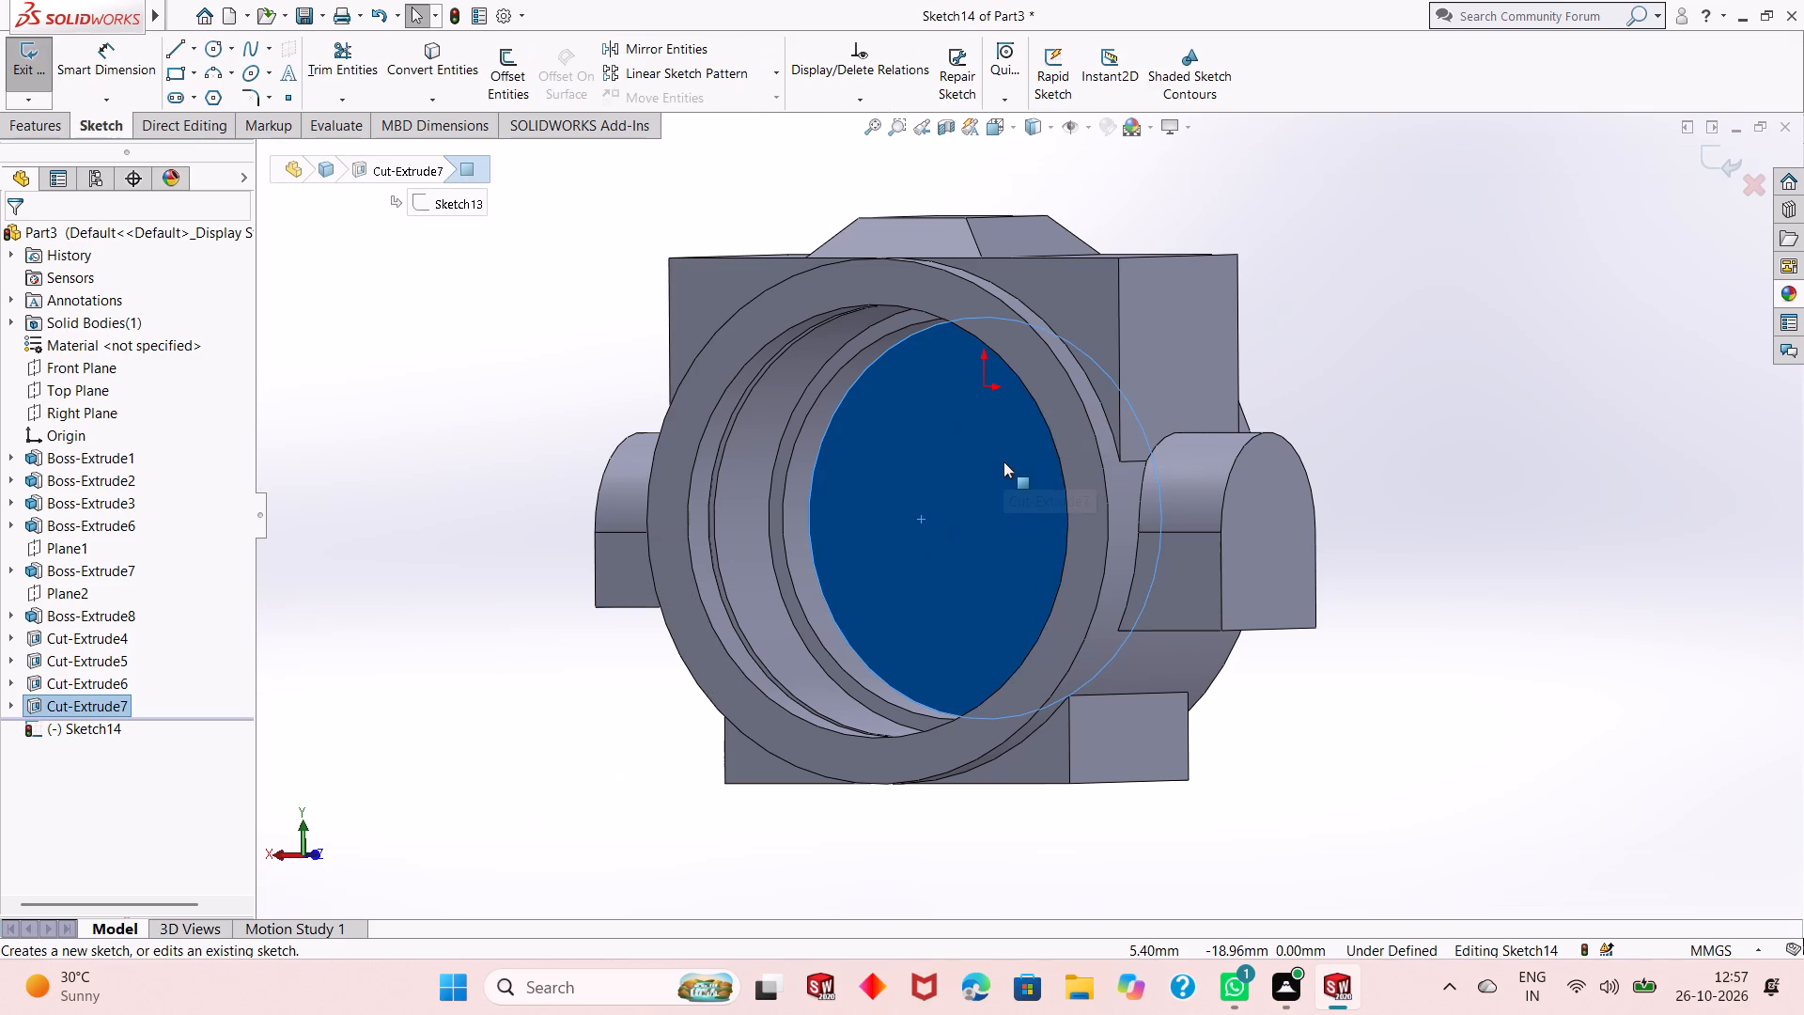
key(ctrl+8)
key(Escape)
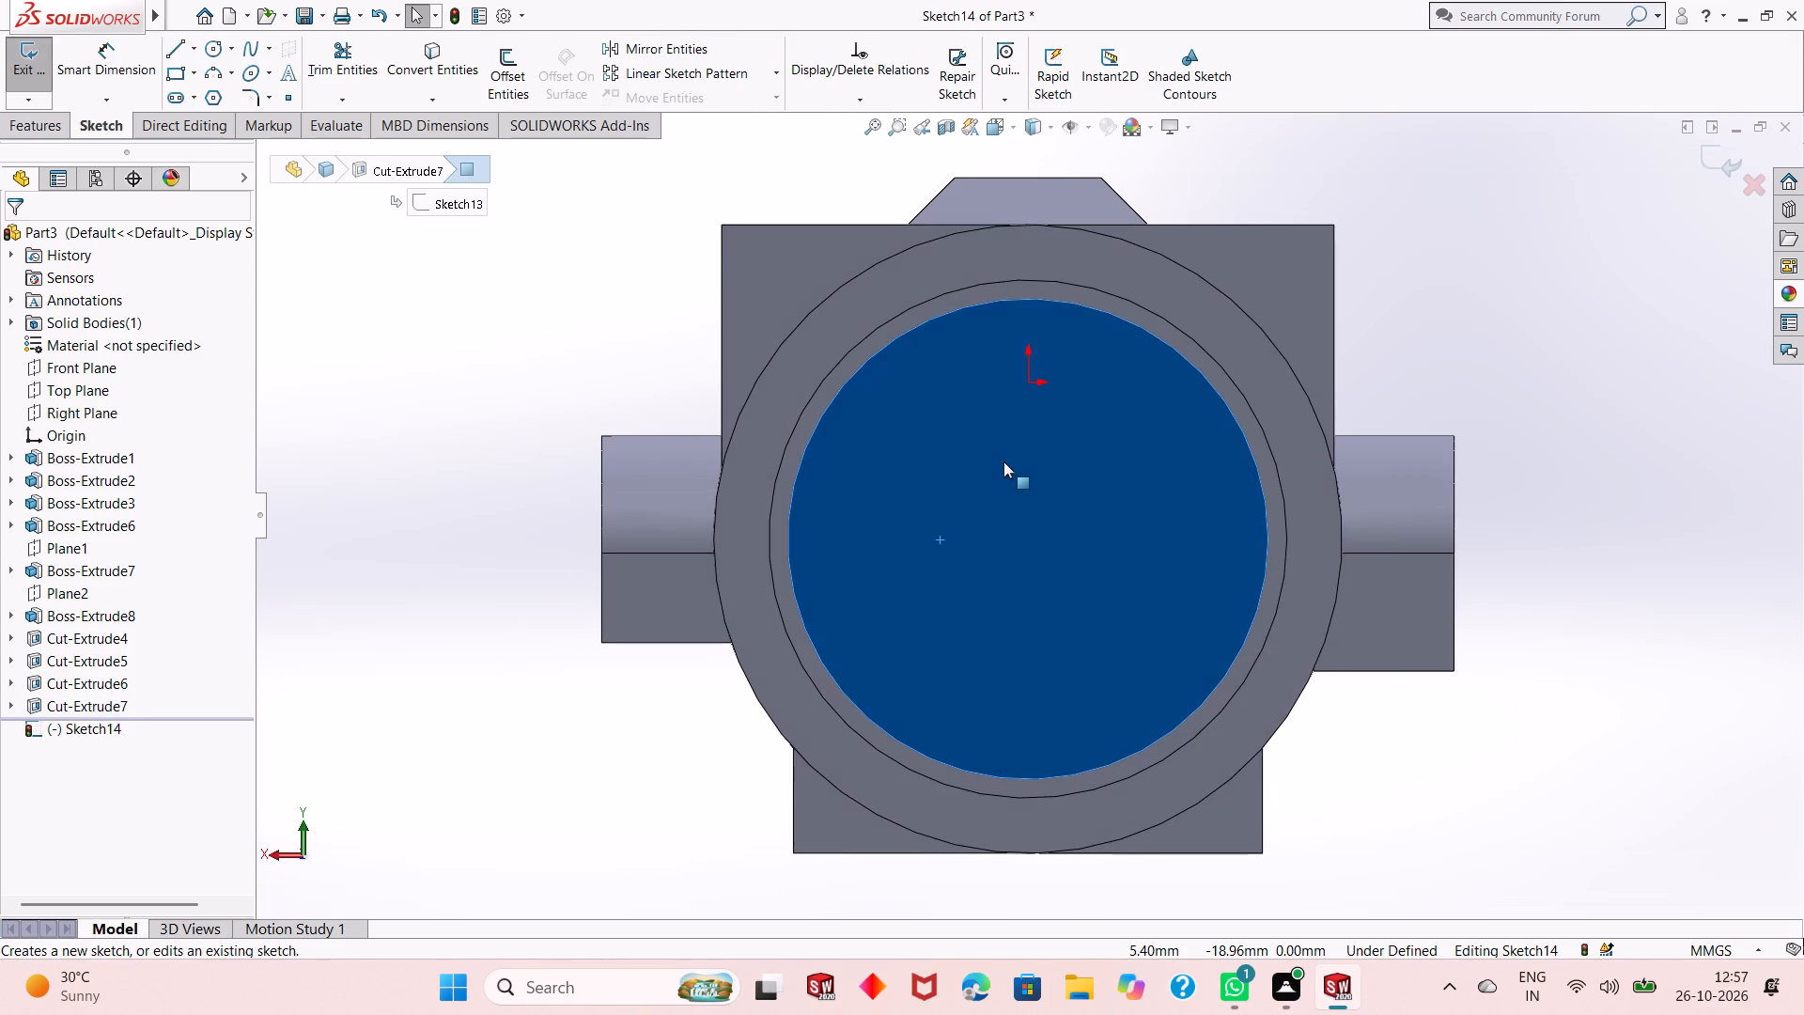
click(215, 54)
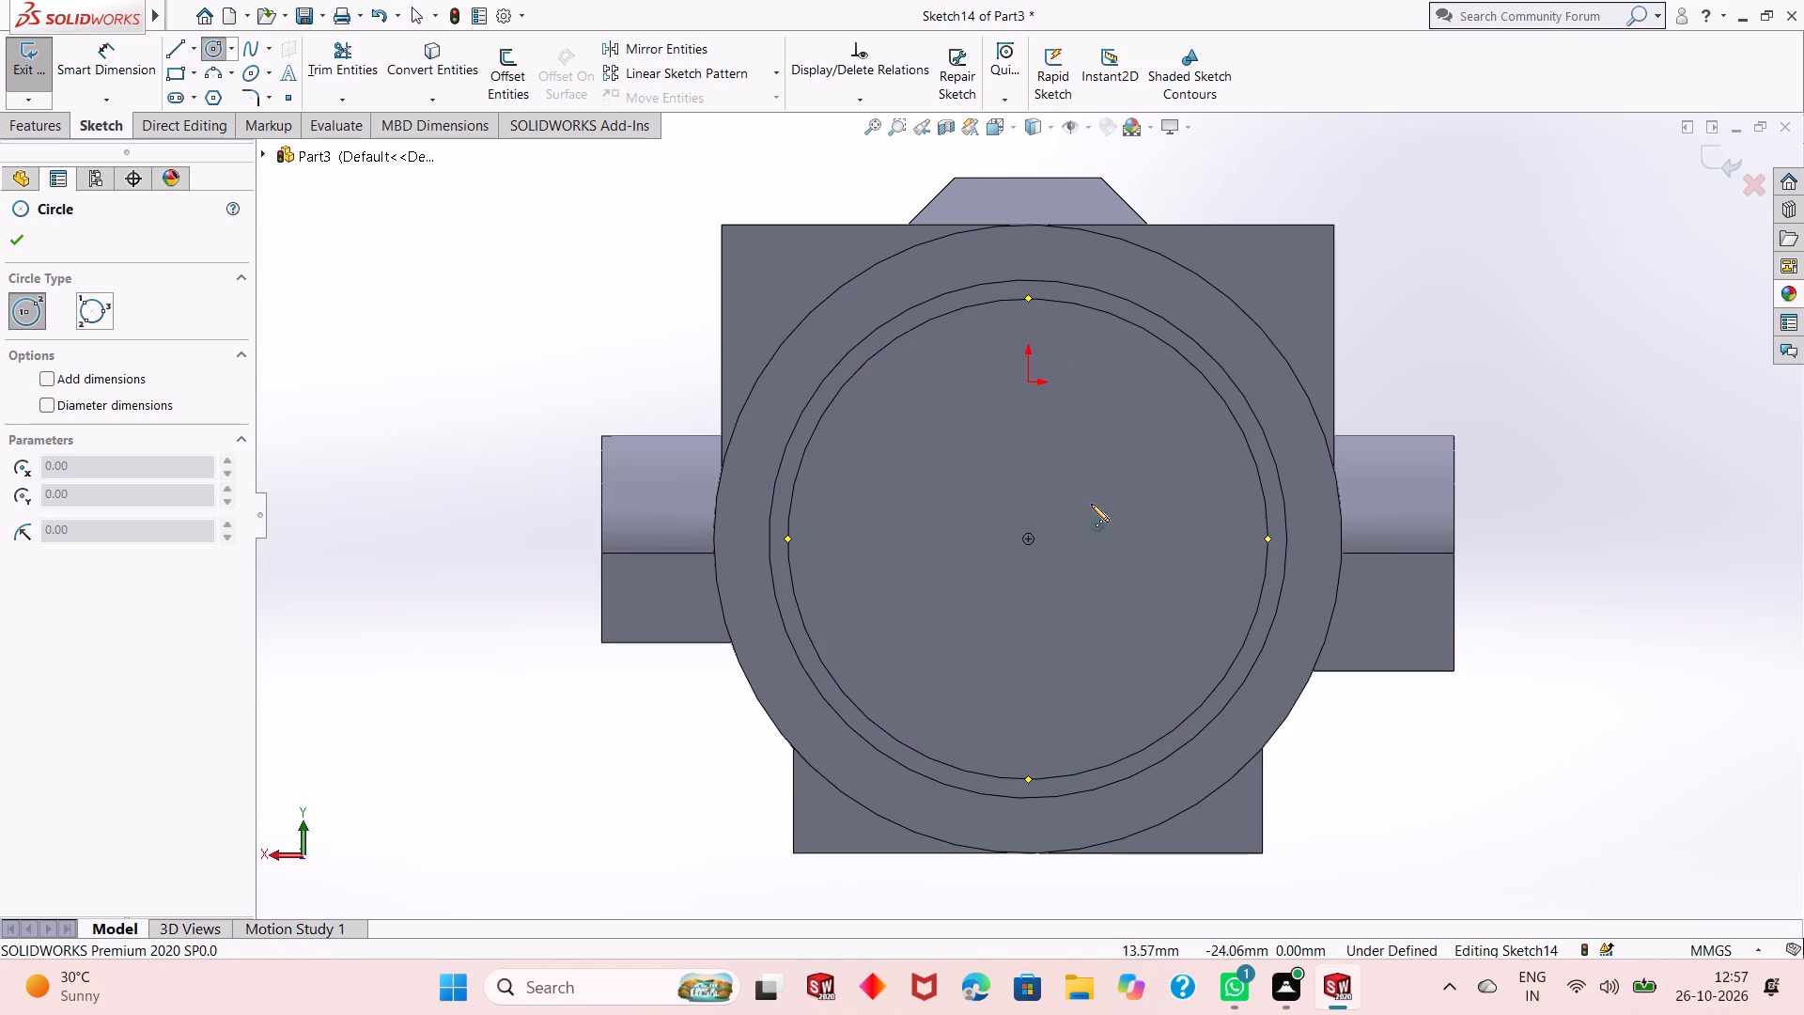
click(1028, 539)
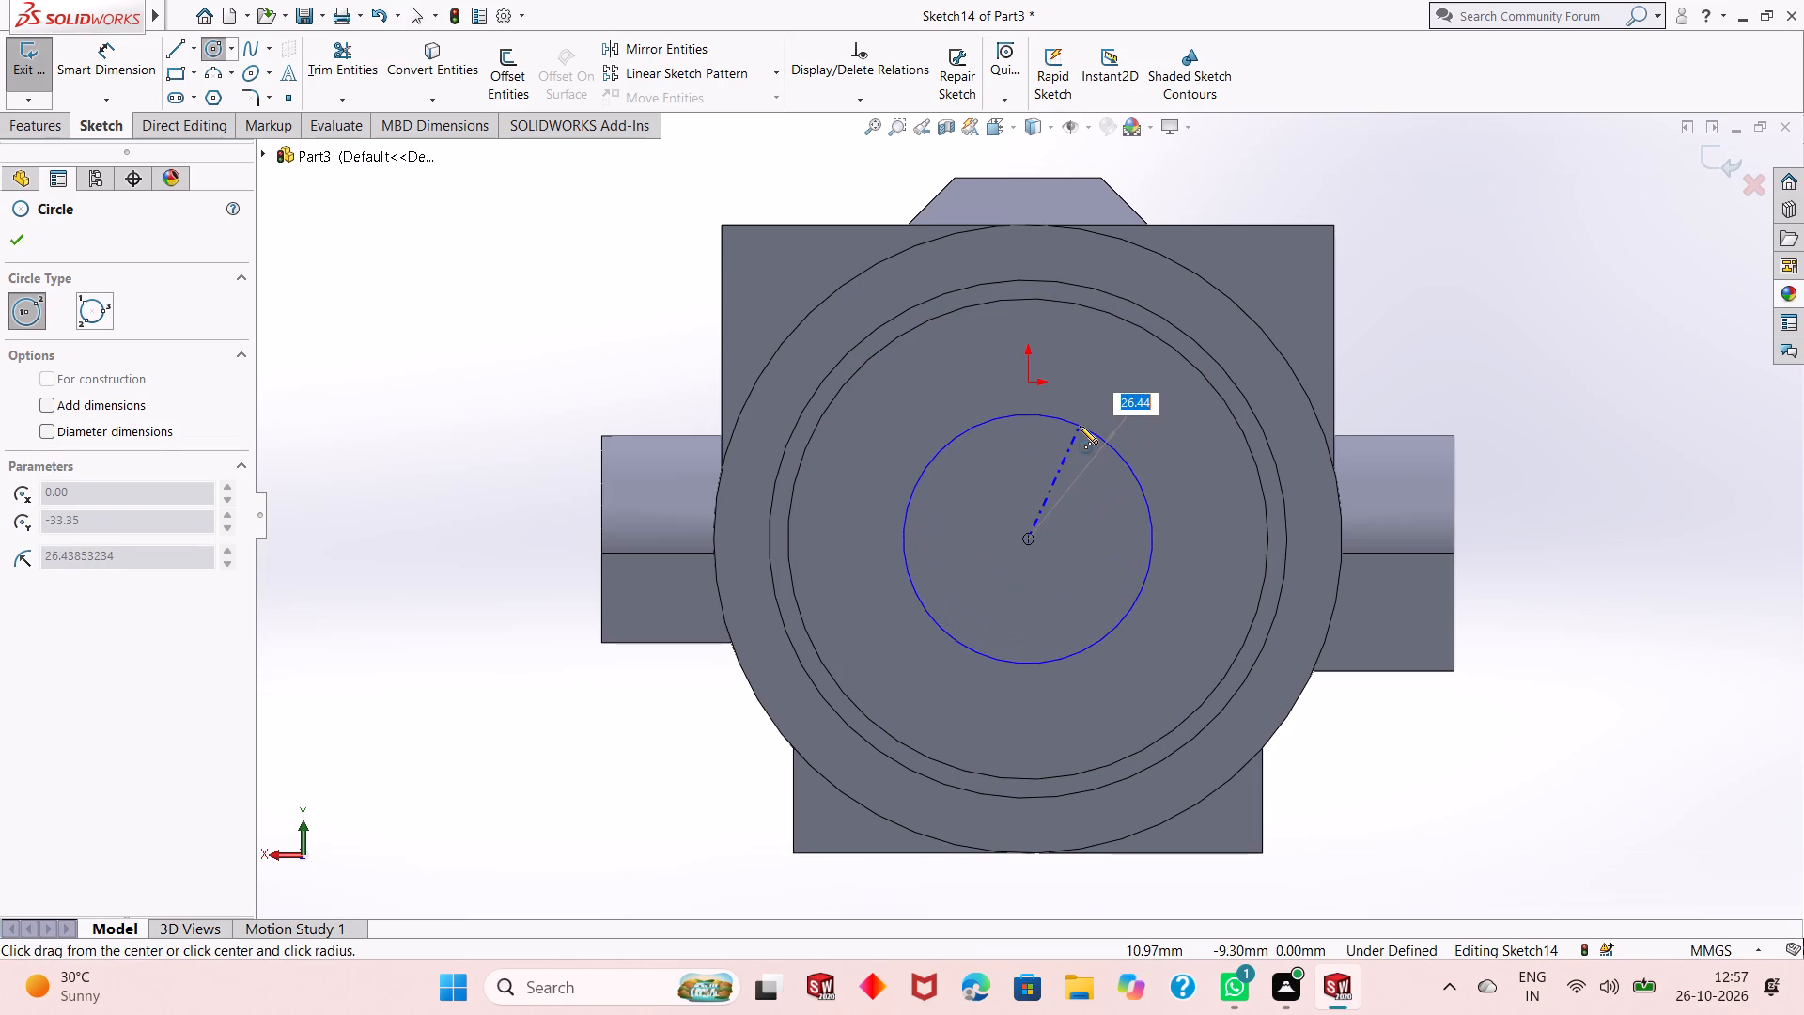
click(1080, 426)
right_click(385, 251)
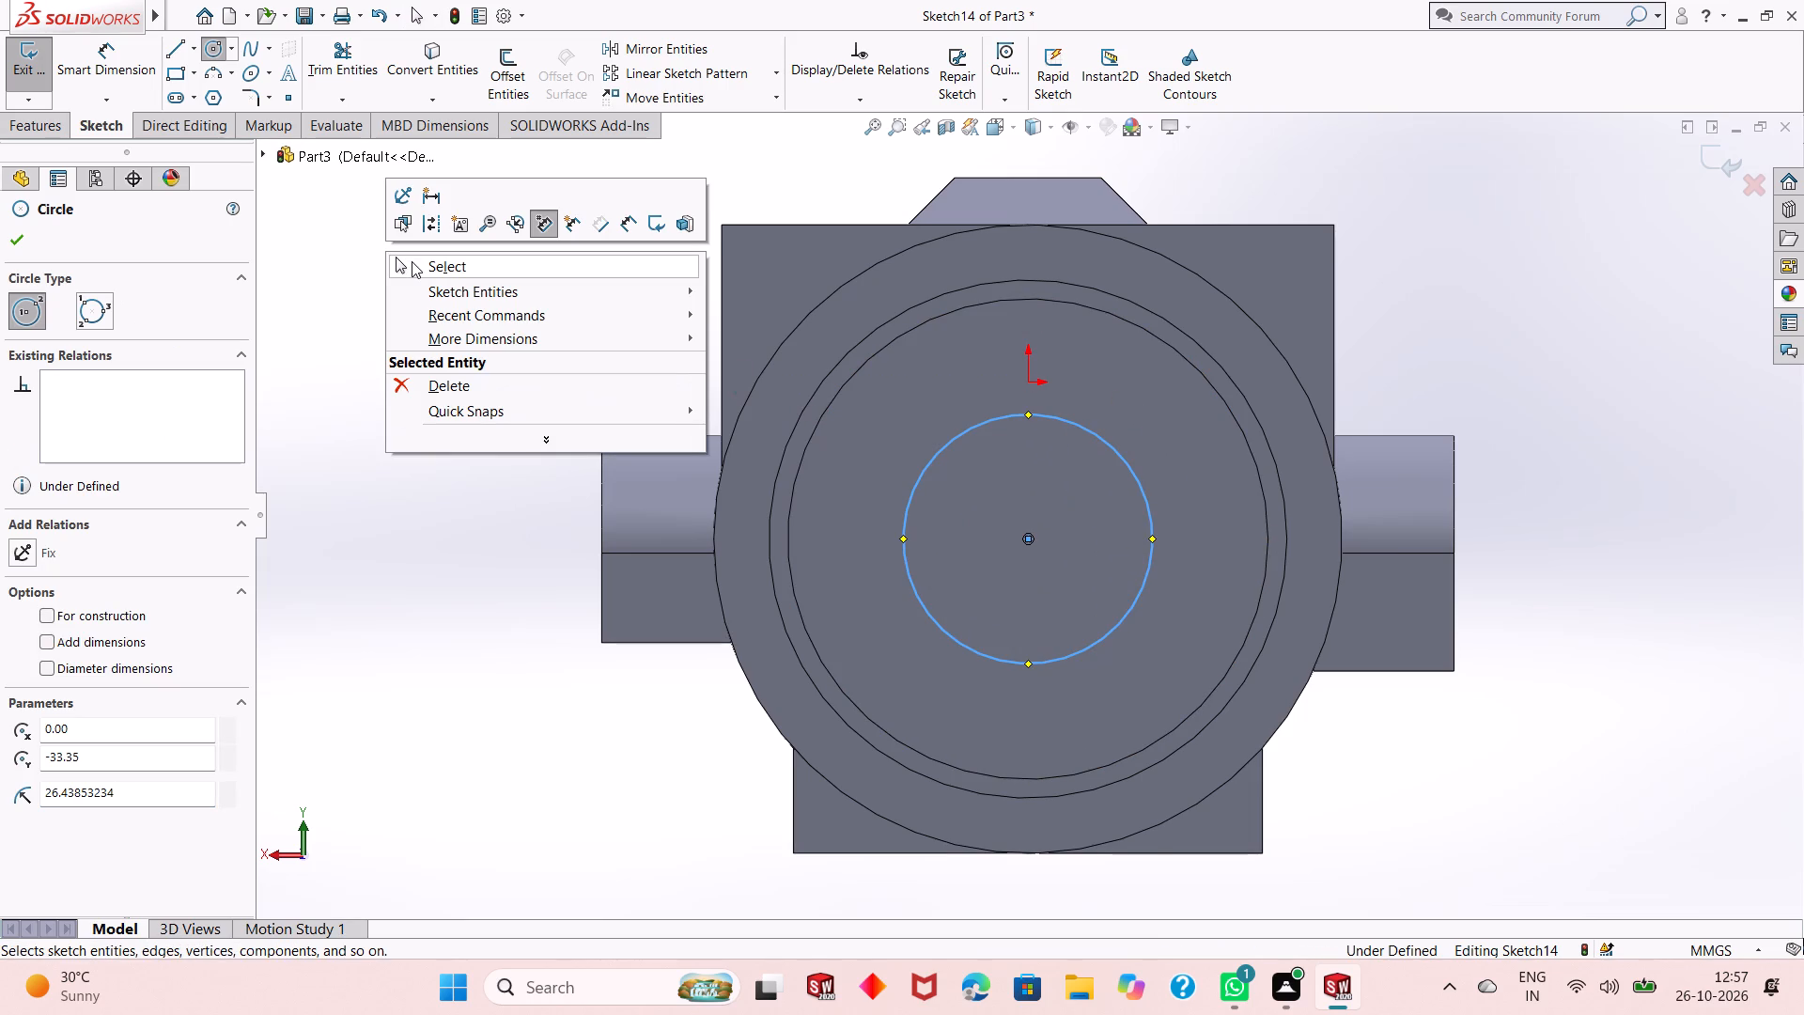
click(463, 263)
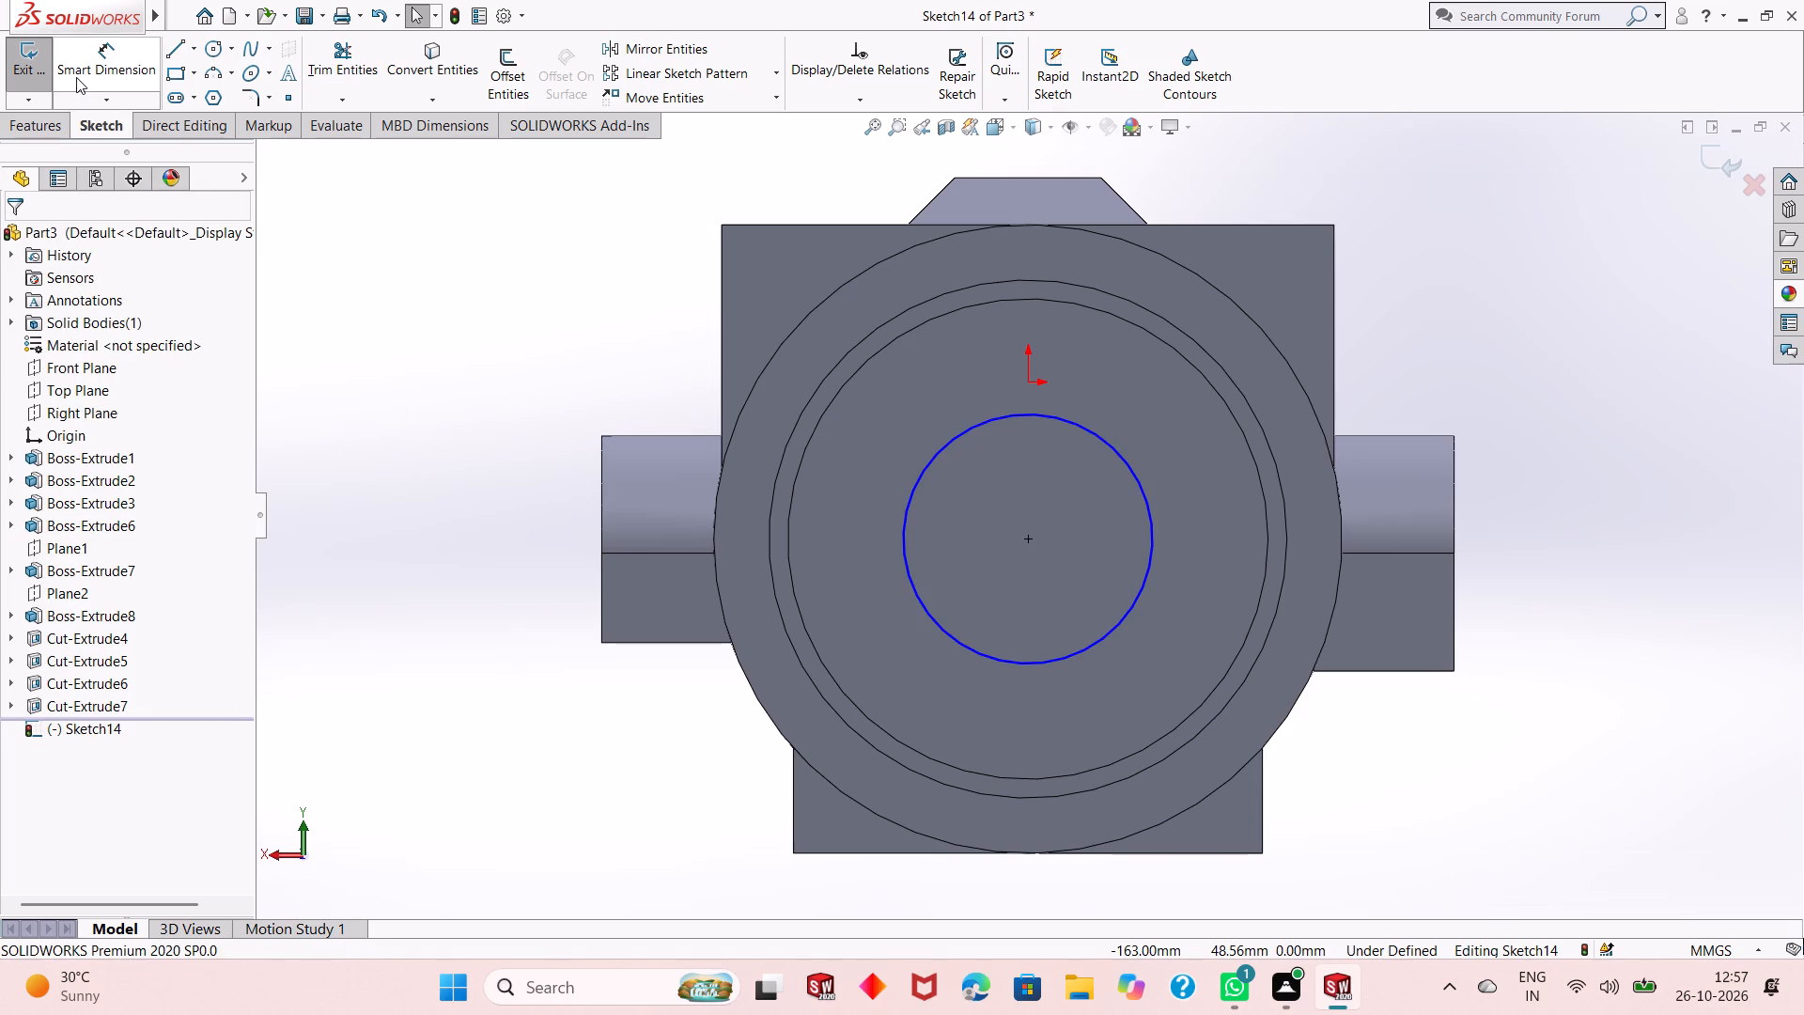
Set the diameter of the circle sketched on the 102 mm bore's floor to 91 mm.
click(76, 77)
click(934, 623)
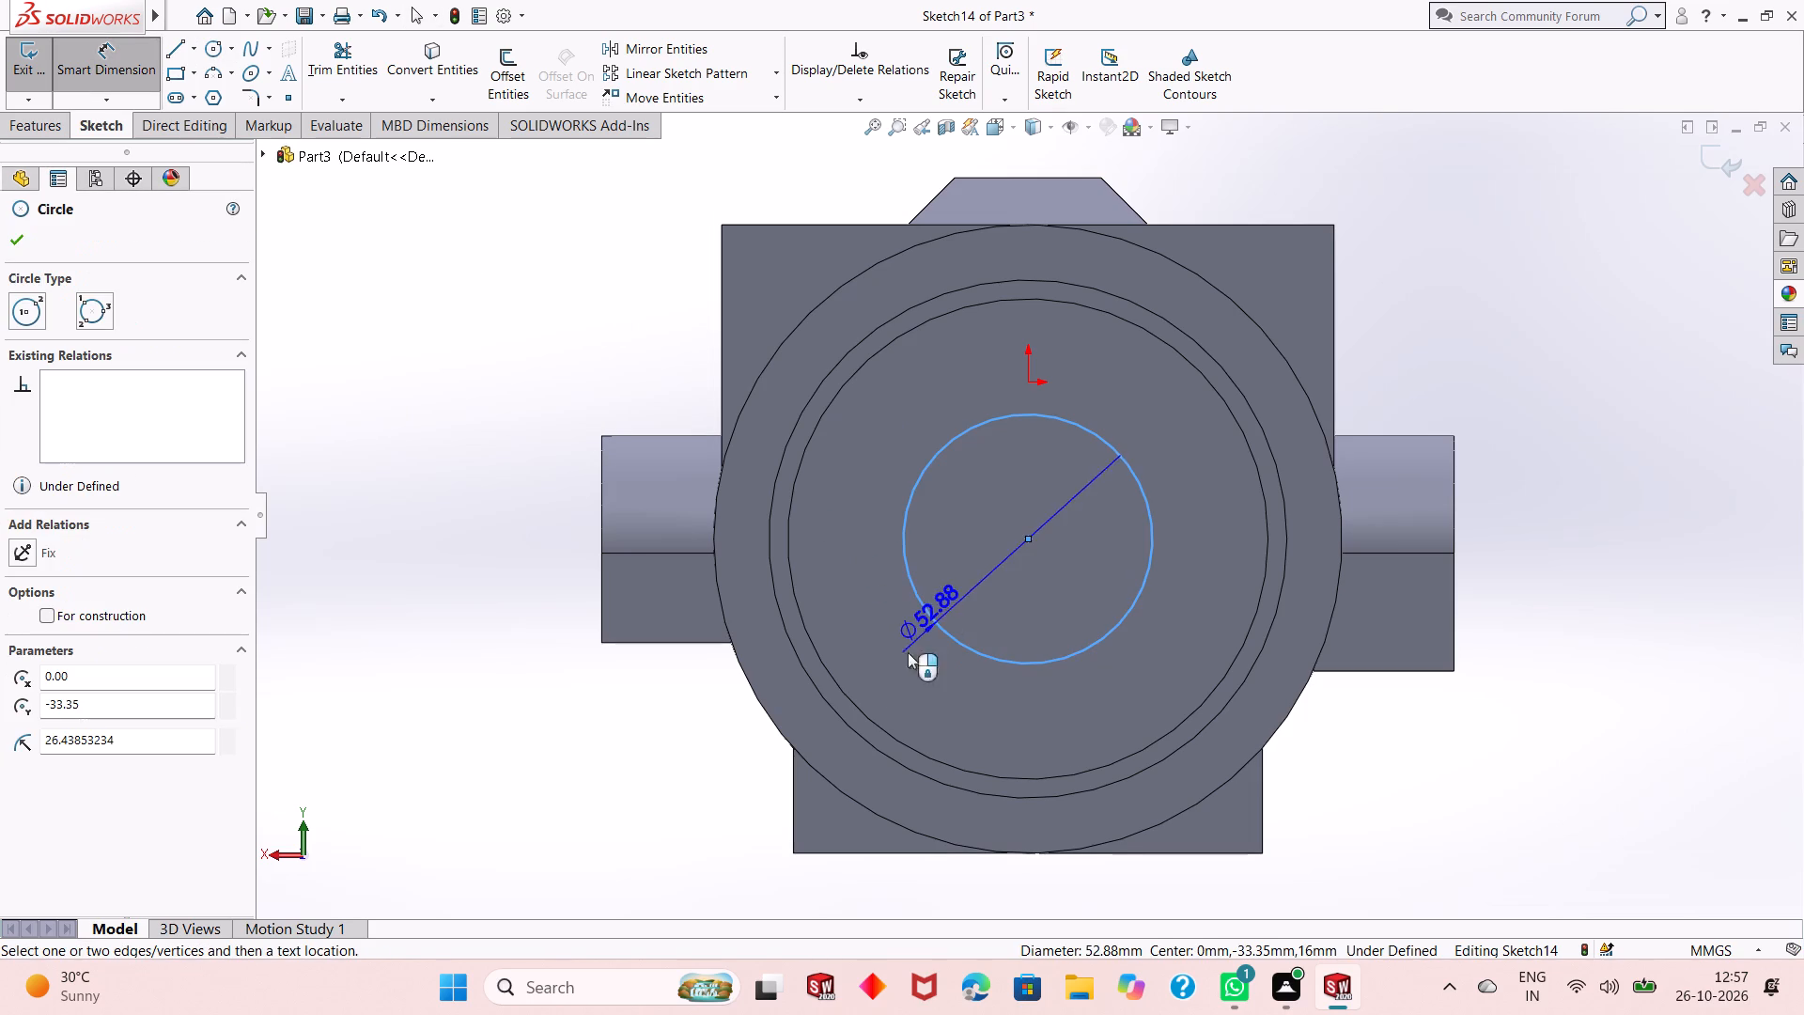
click(620, 789)
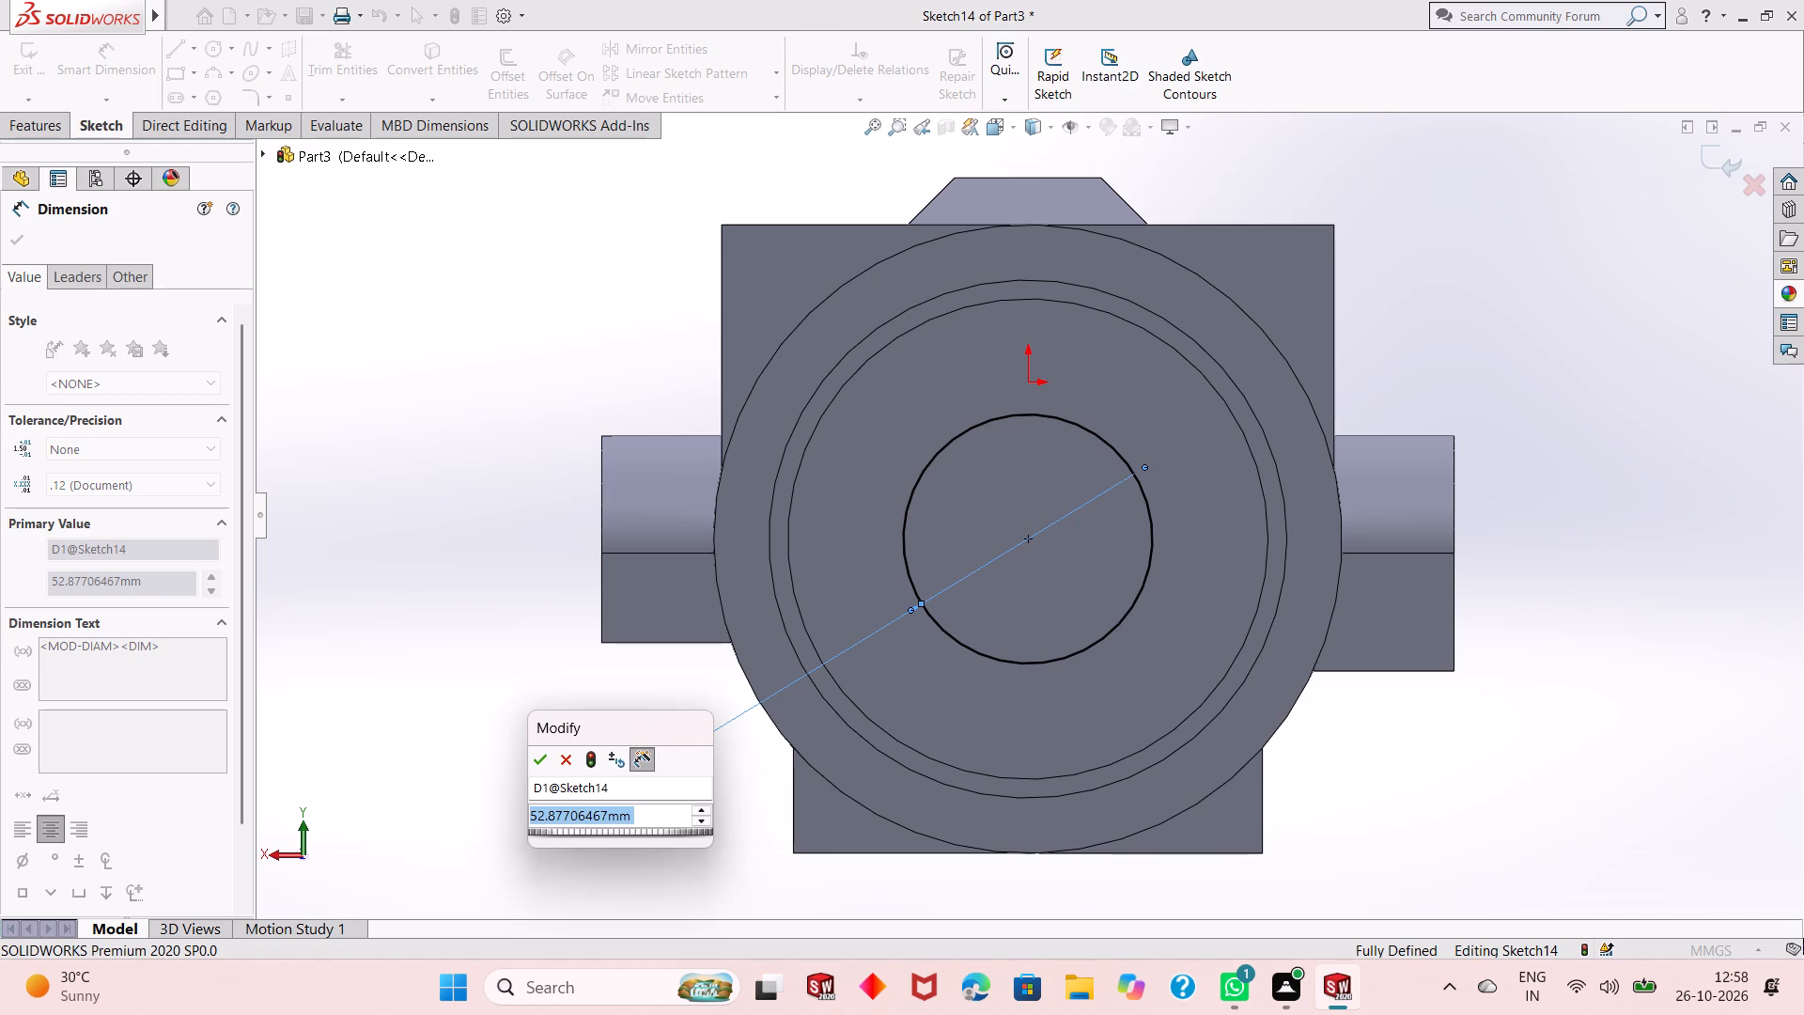
text(91)
key(Return)
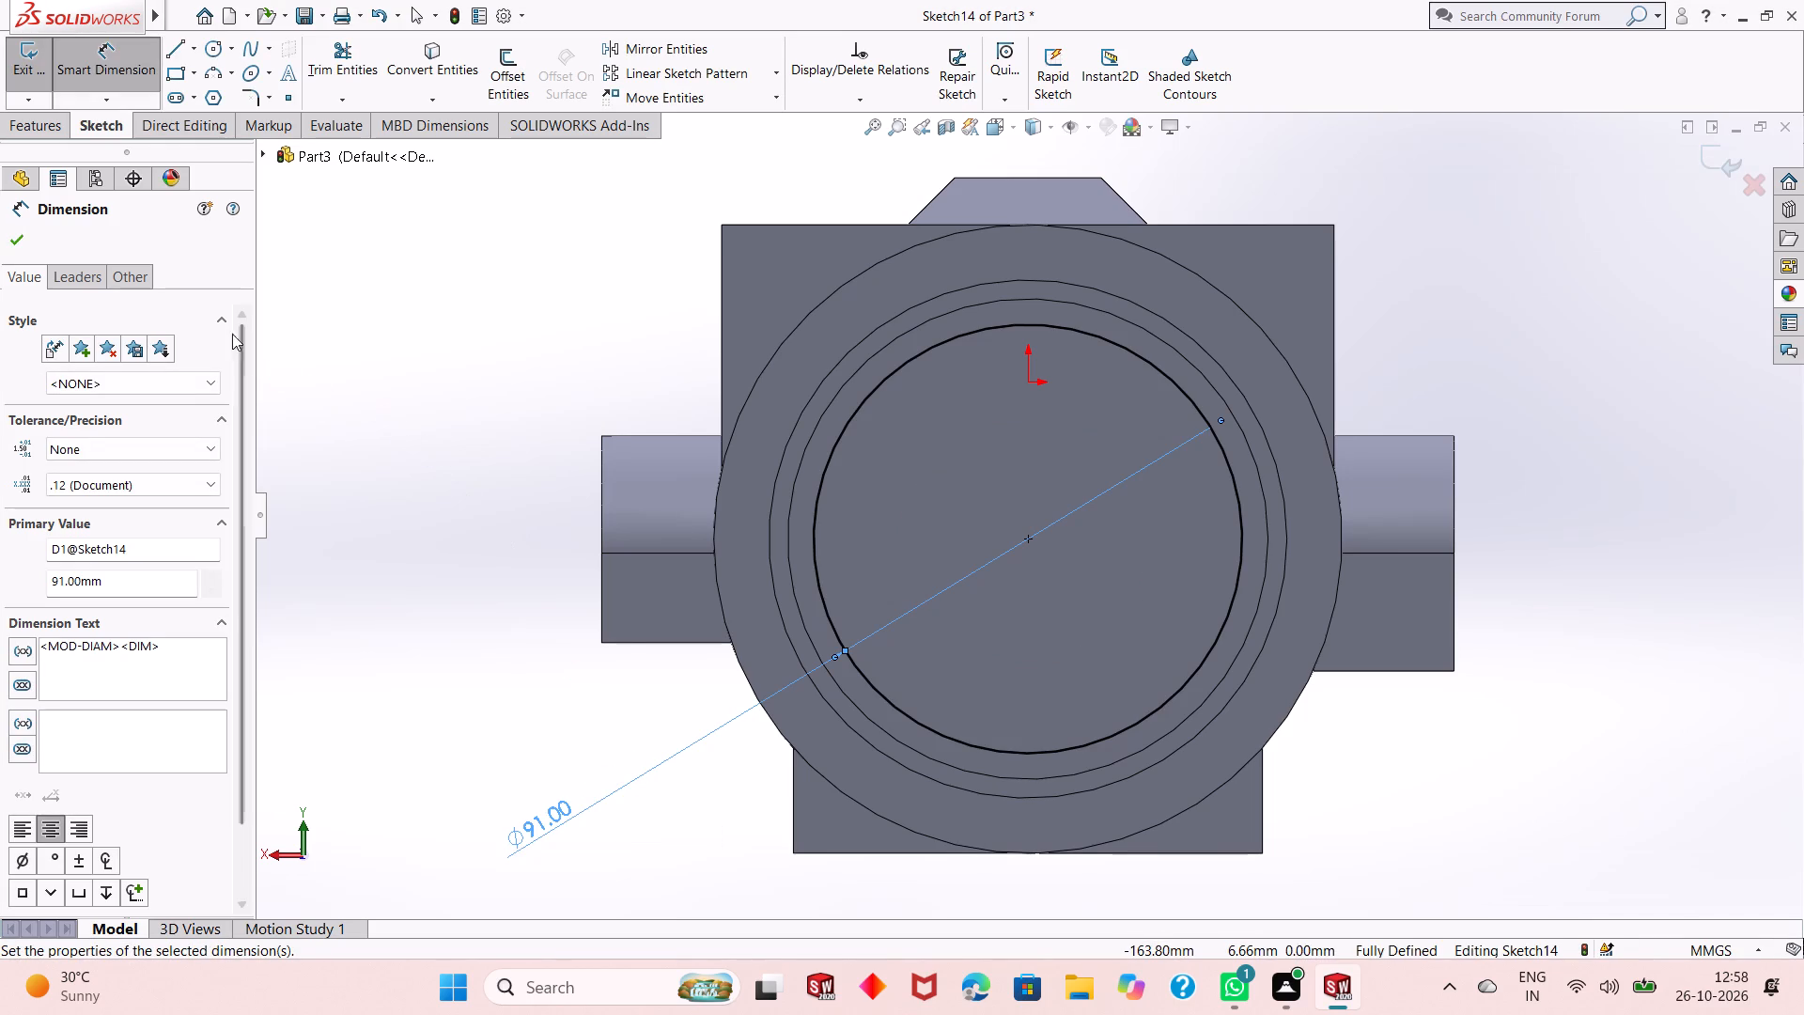
click(23, 240)
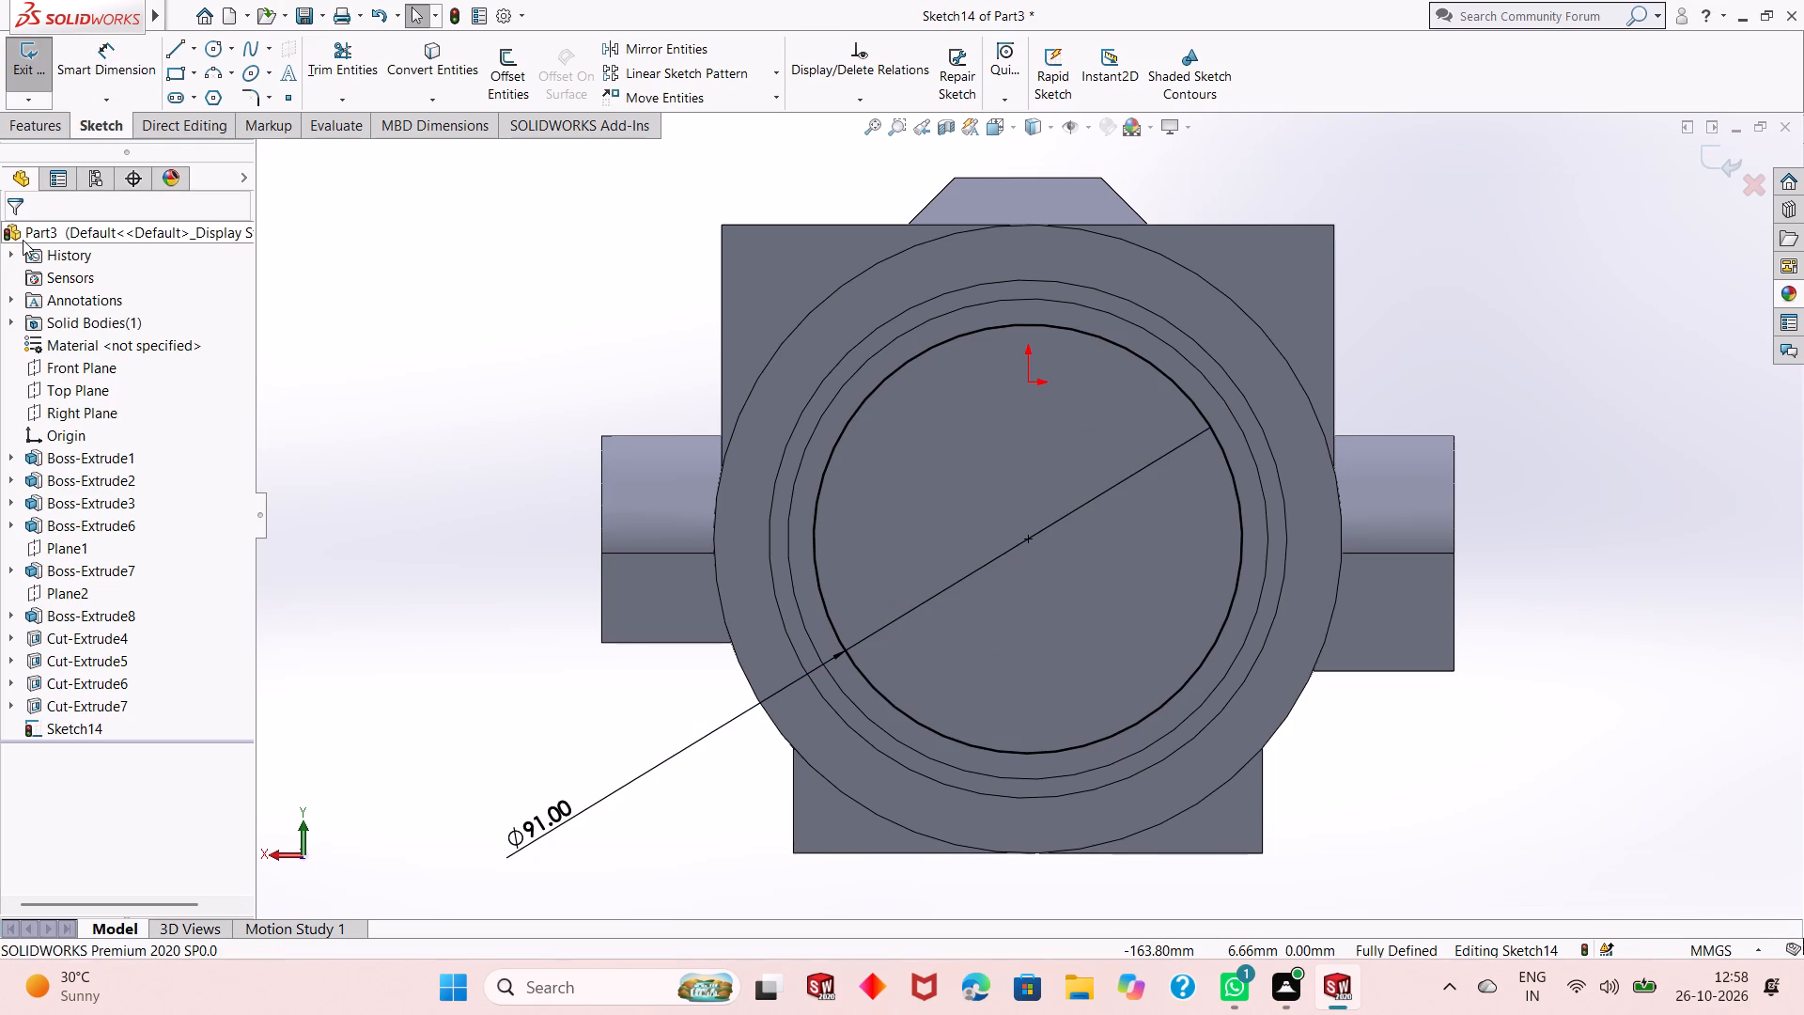
Cut-extrude the 91 mm circle blind to a depth of 25 mm from the 102 mm bore's floor.
click(47, 131)
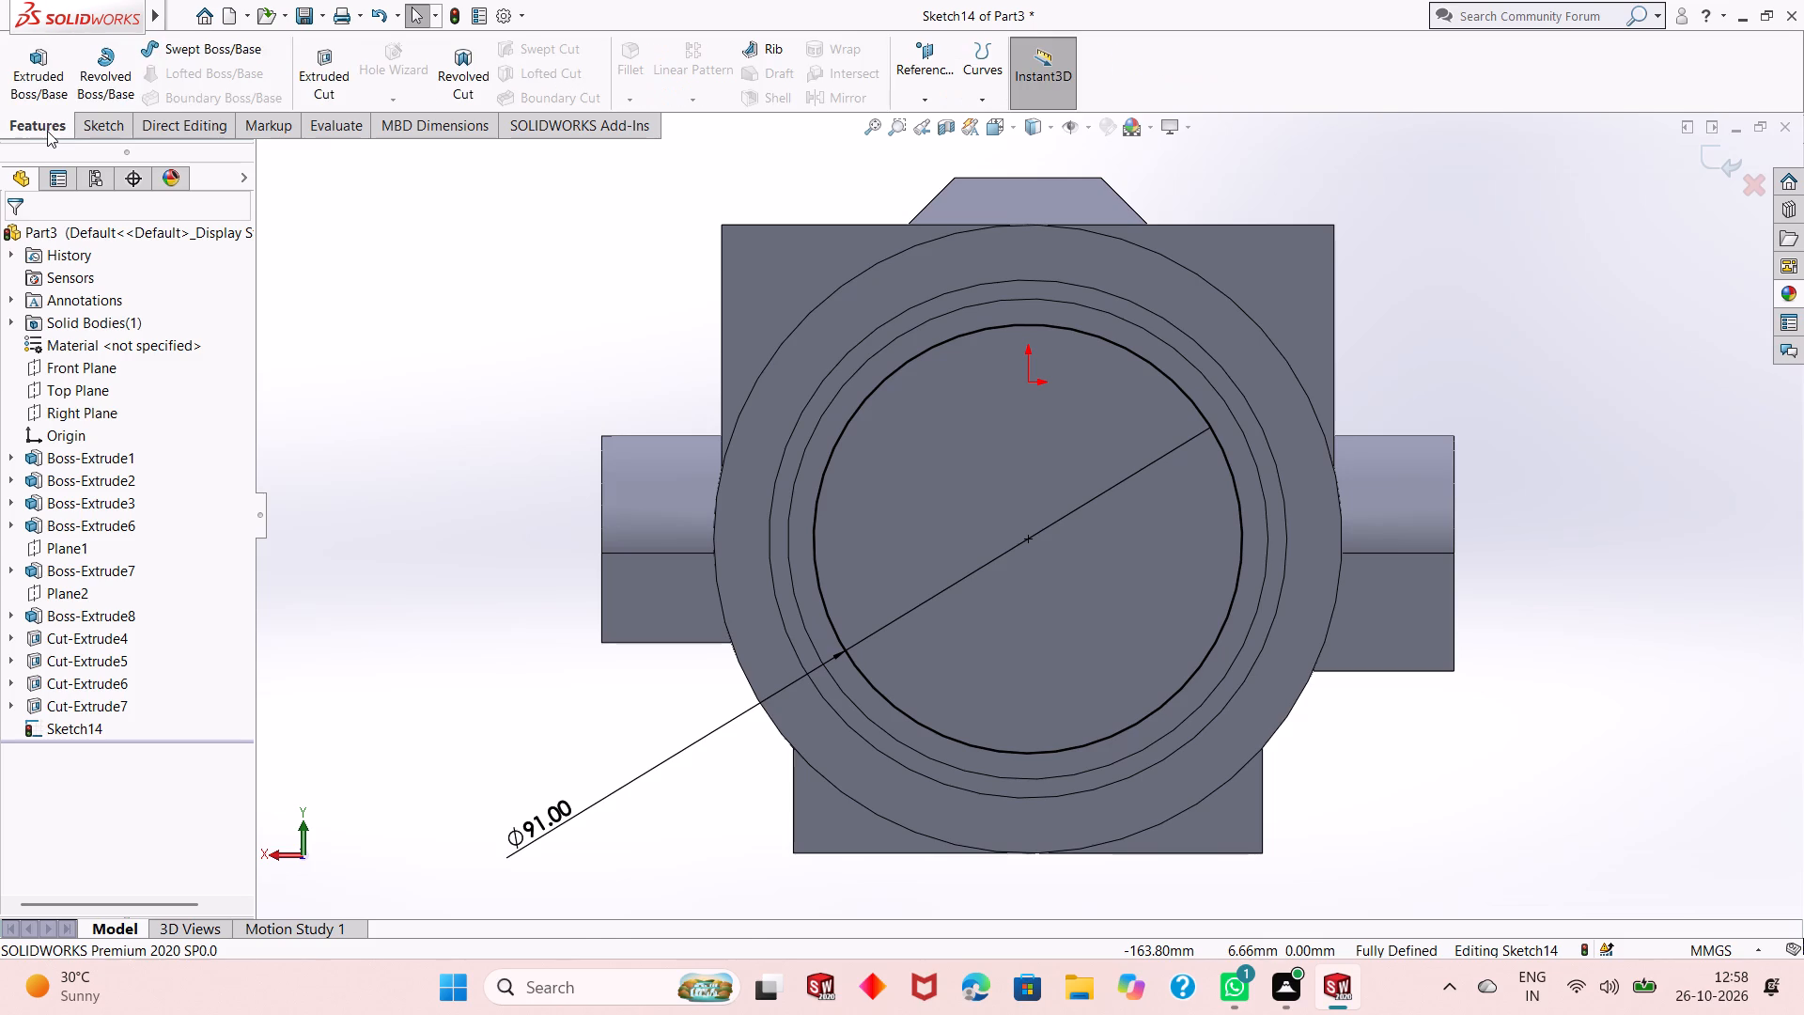
click(300, 102)
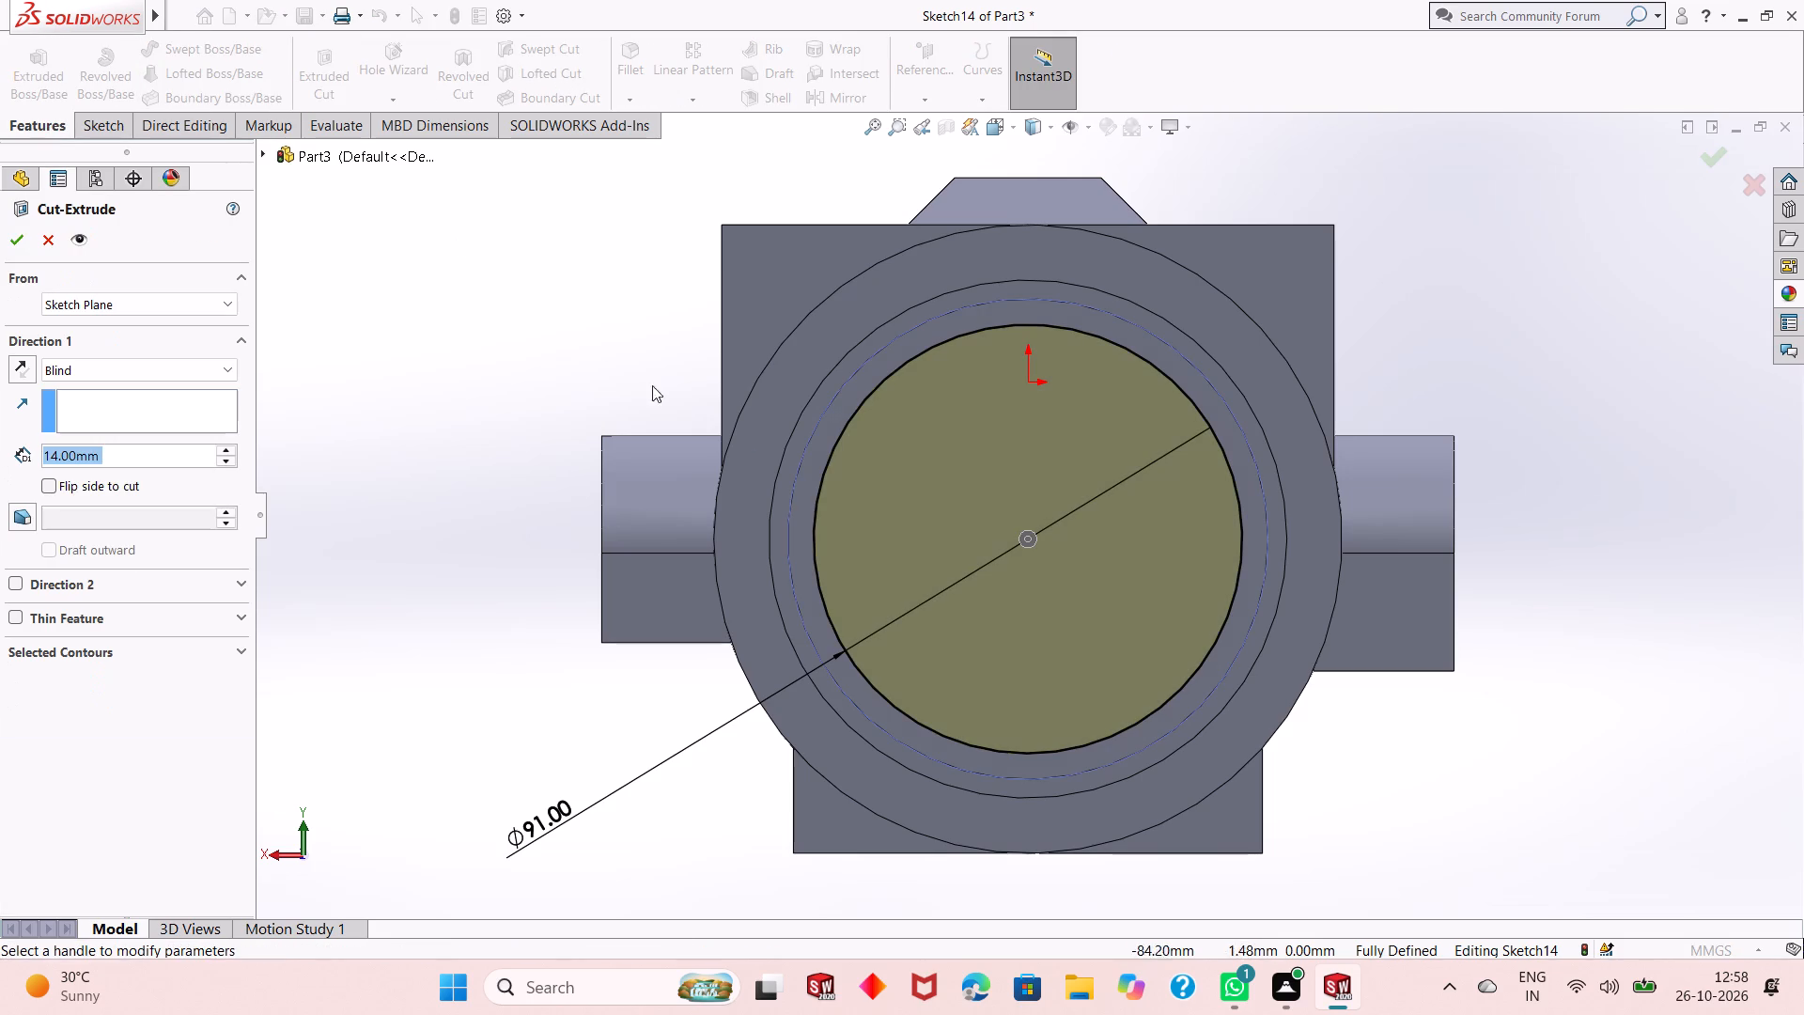
middle_drag(857, 441, 717, 481)
middle_drag(700, 484, 632, 514)
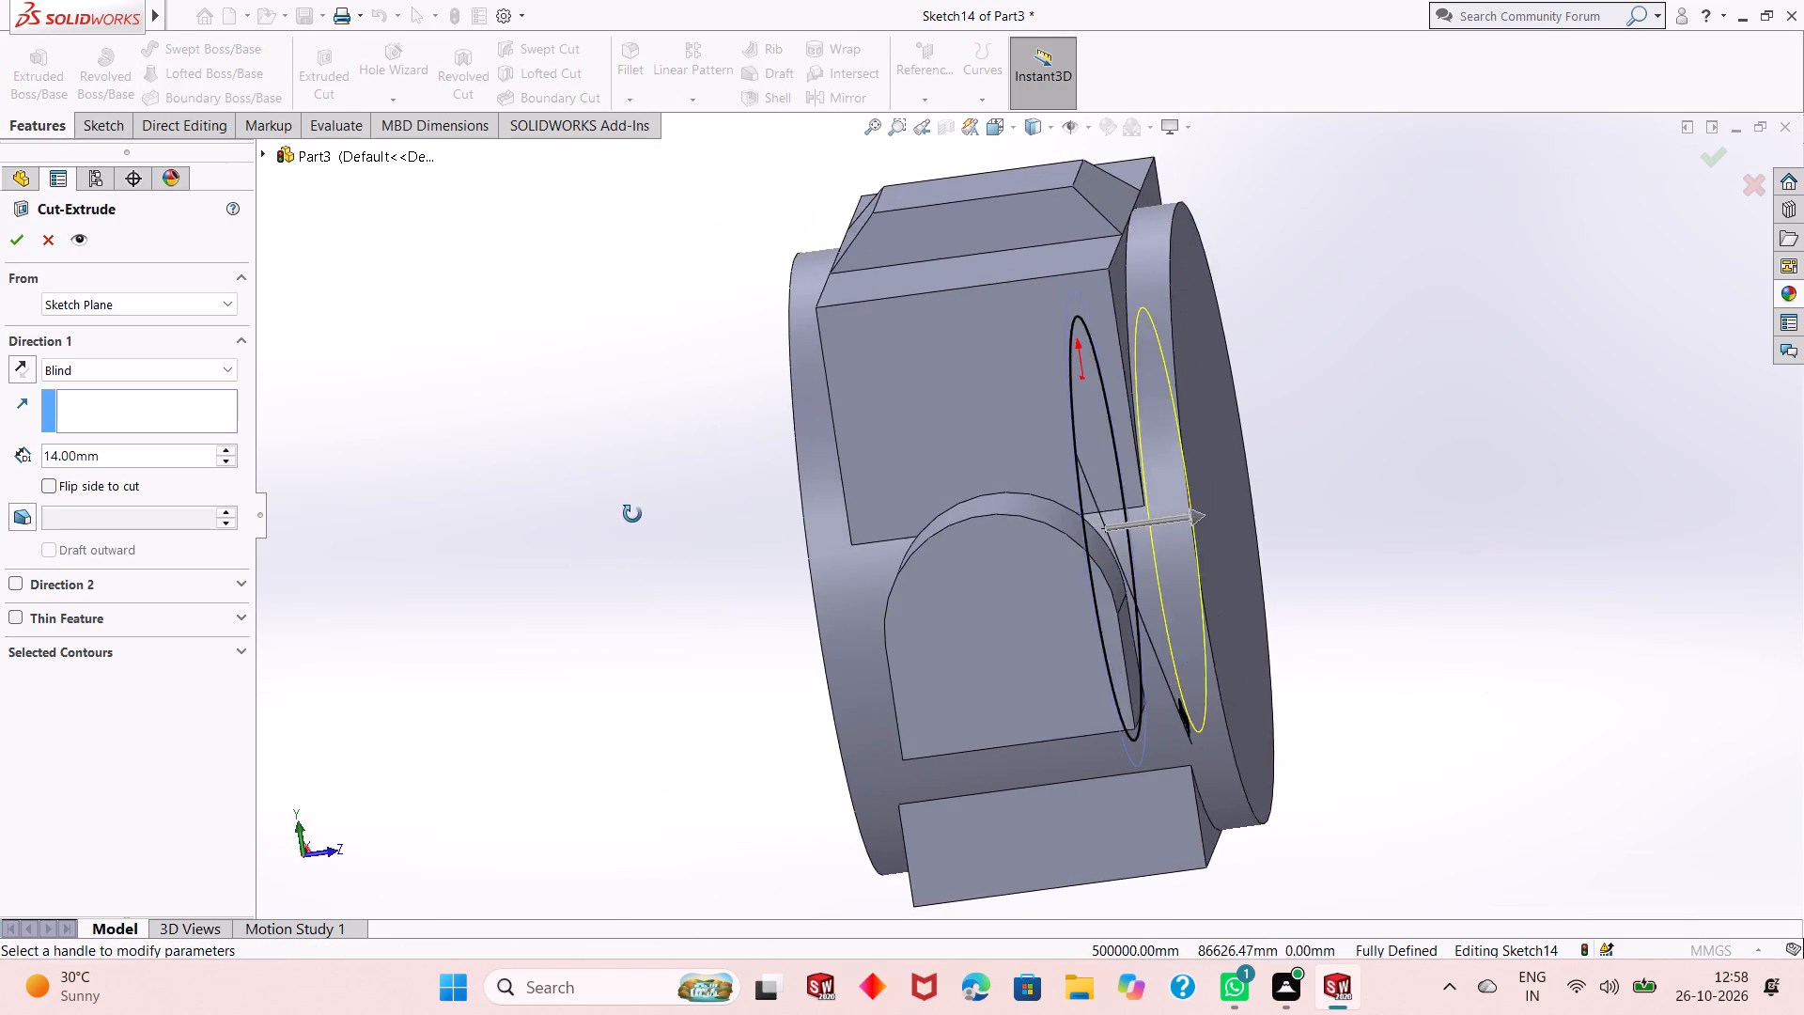
middle_drag(632, 514, 625, 522)
double_click(112, 457)
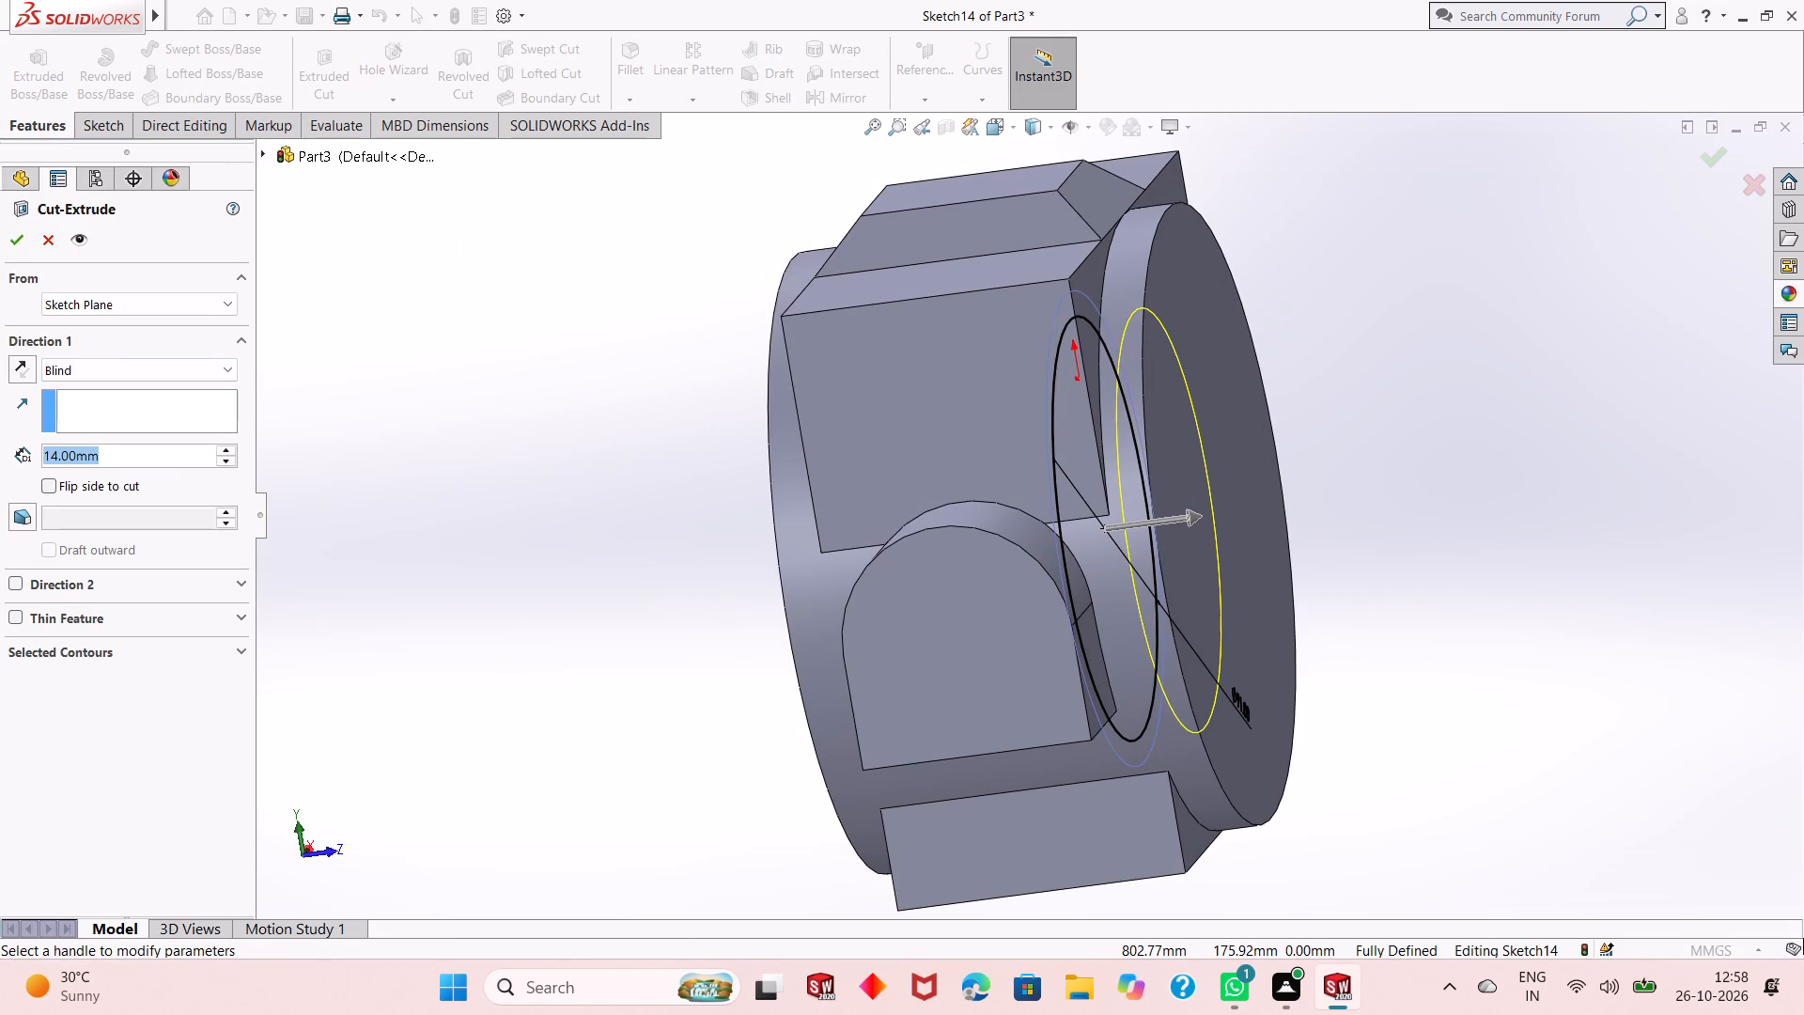
text(19)
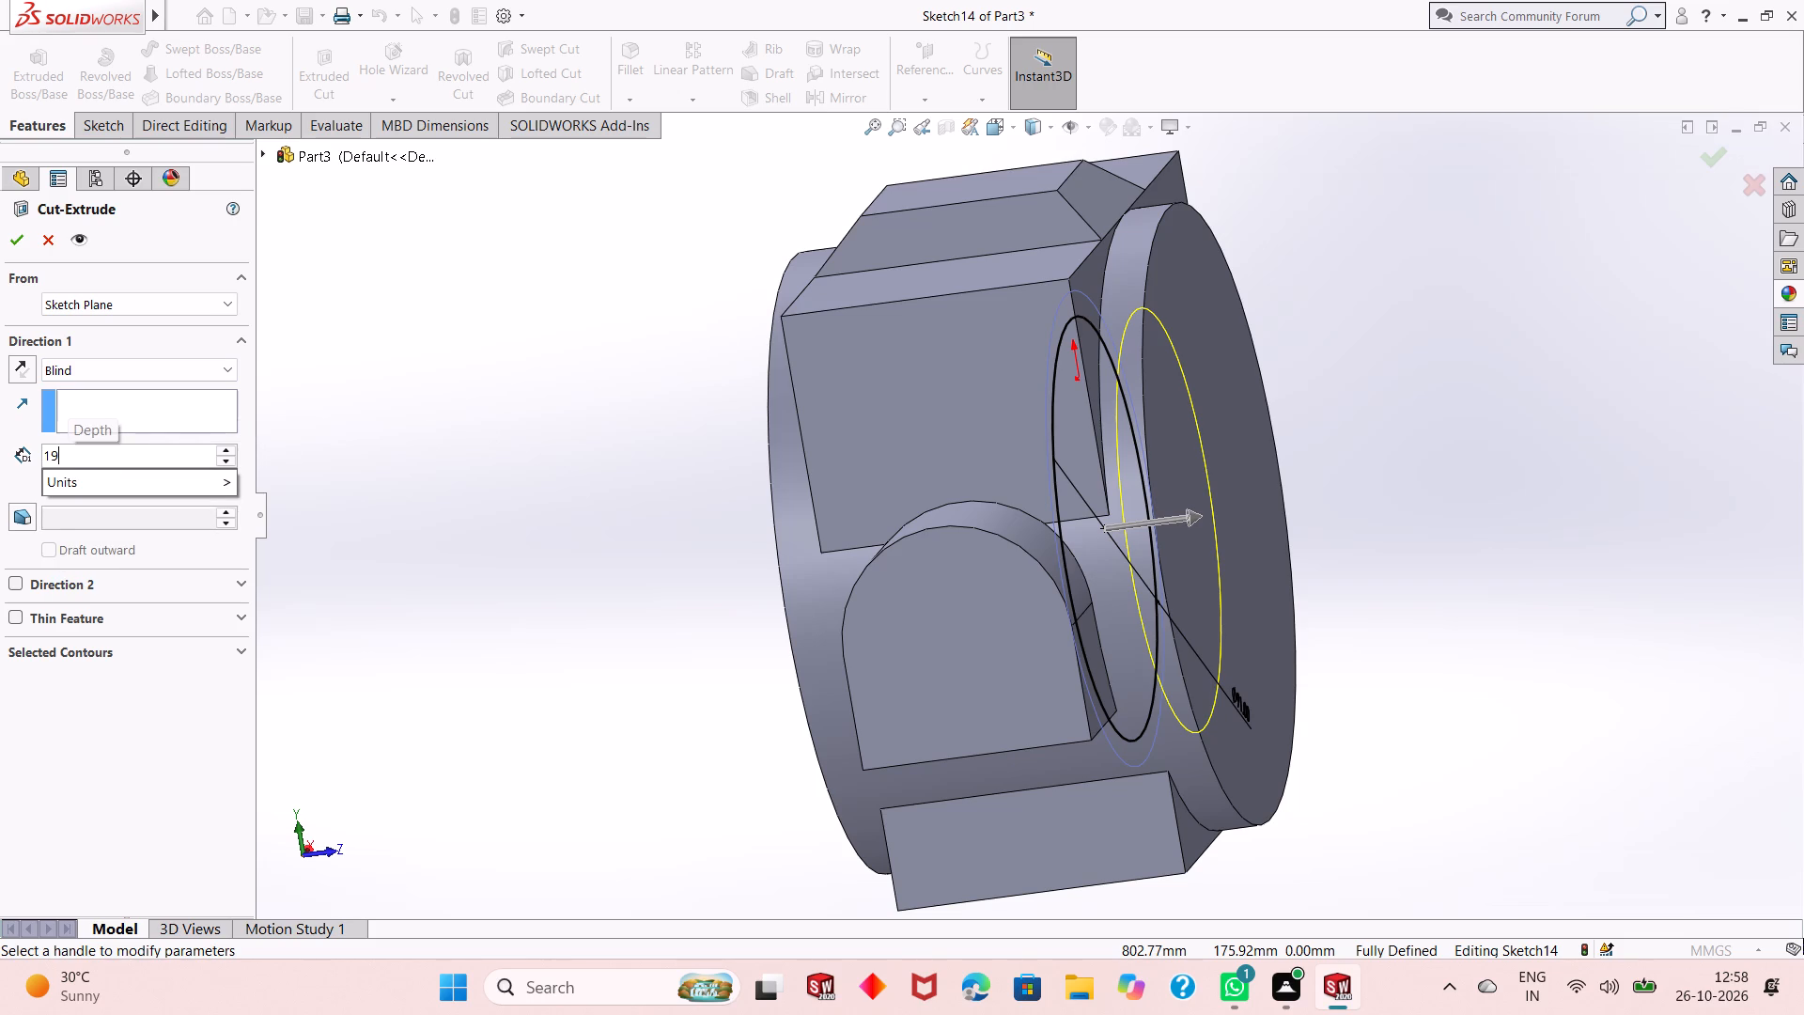
key(BackSpace)
key(BackSpace)
key(BackSpace)
text(25)
key(Return)
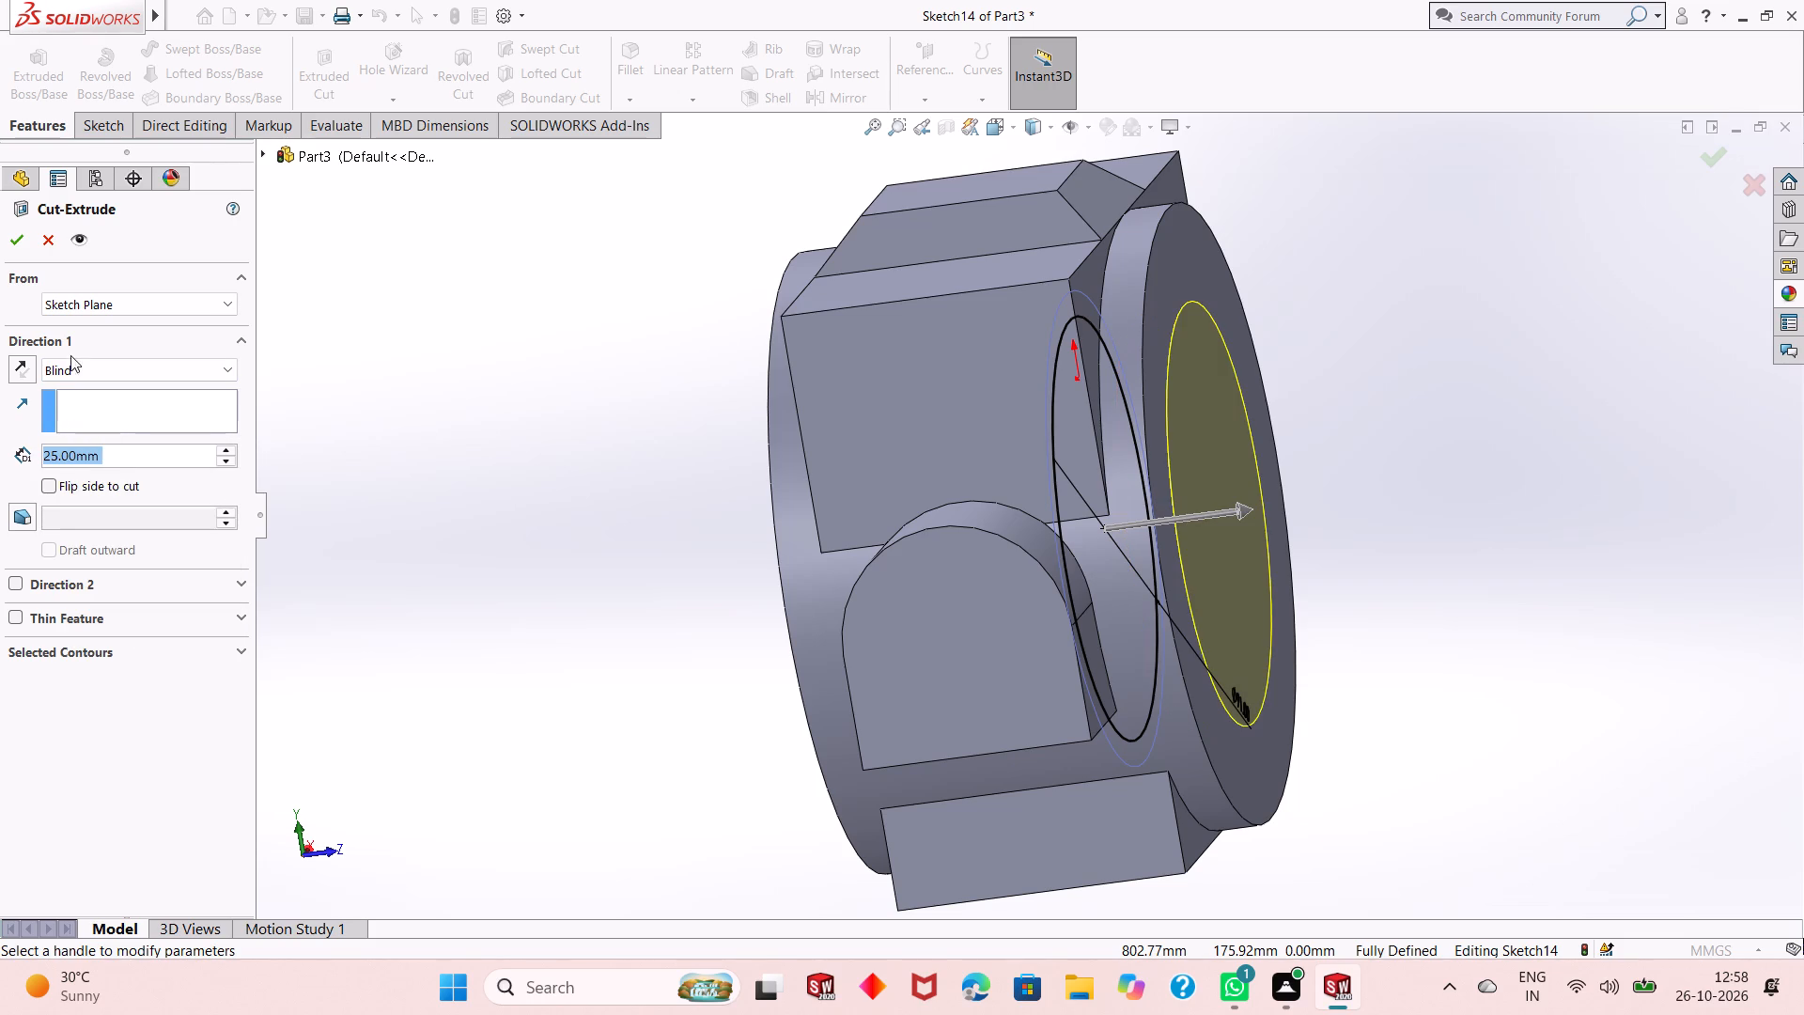
click(18, 254)
click(16, 245)
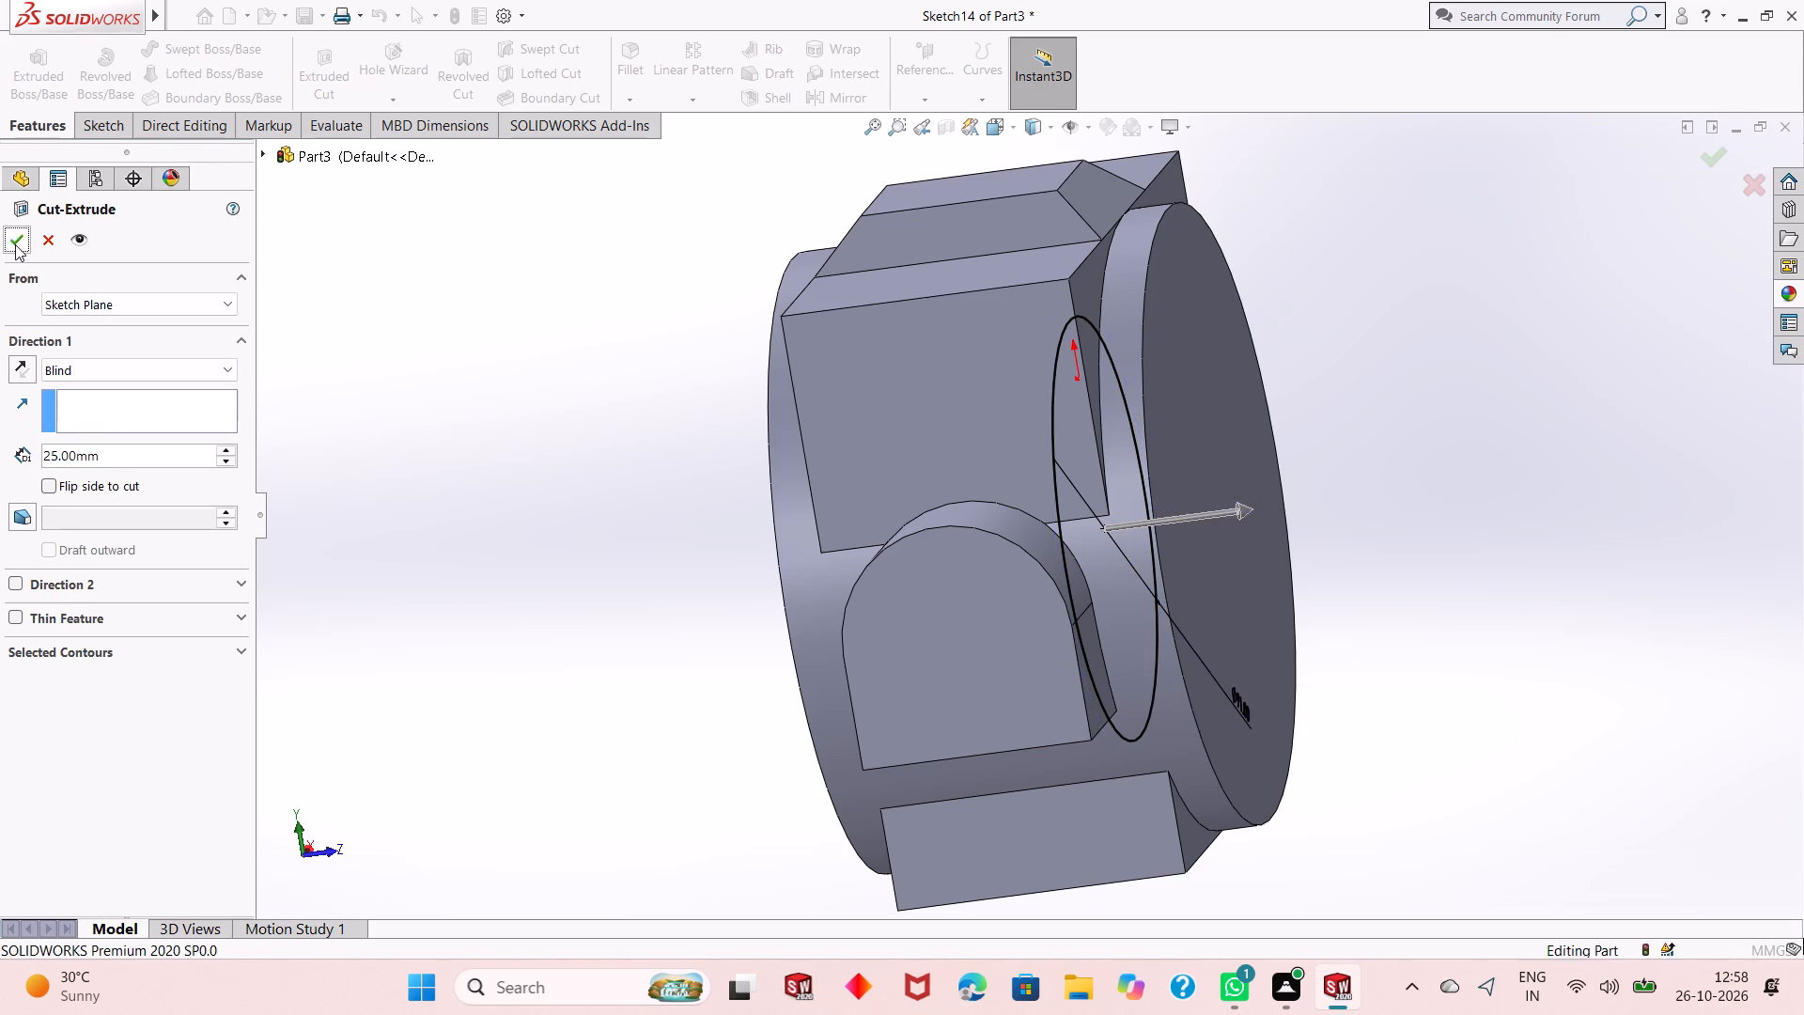
click(524, 557)
Section the part along the Right Plane, examine the stepped bore's profile, and turn the section view off.
middle_drag(758, 578, 825, 549)
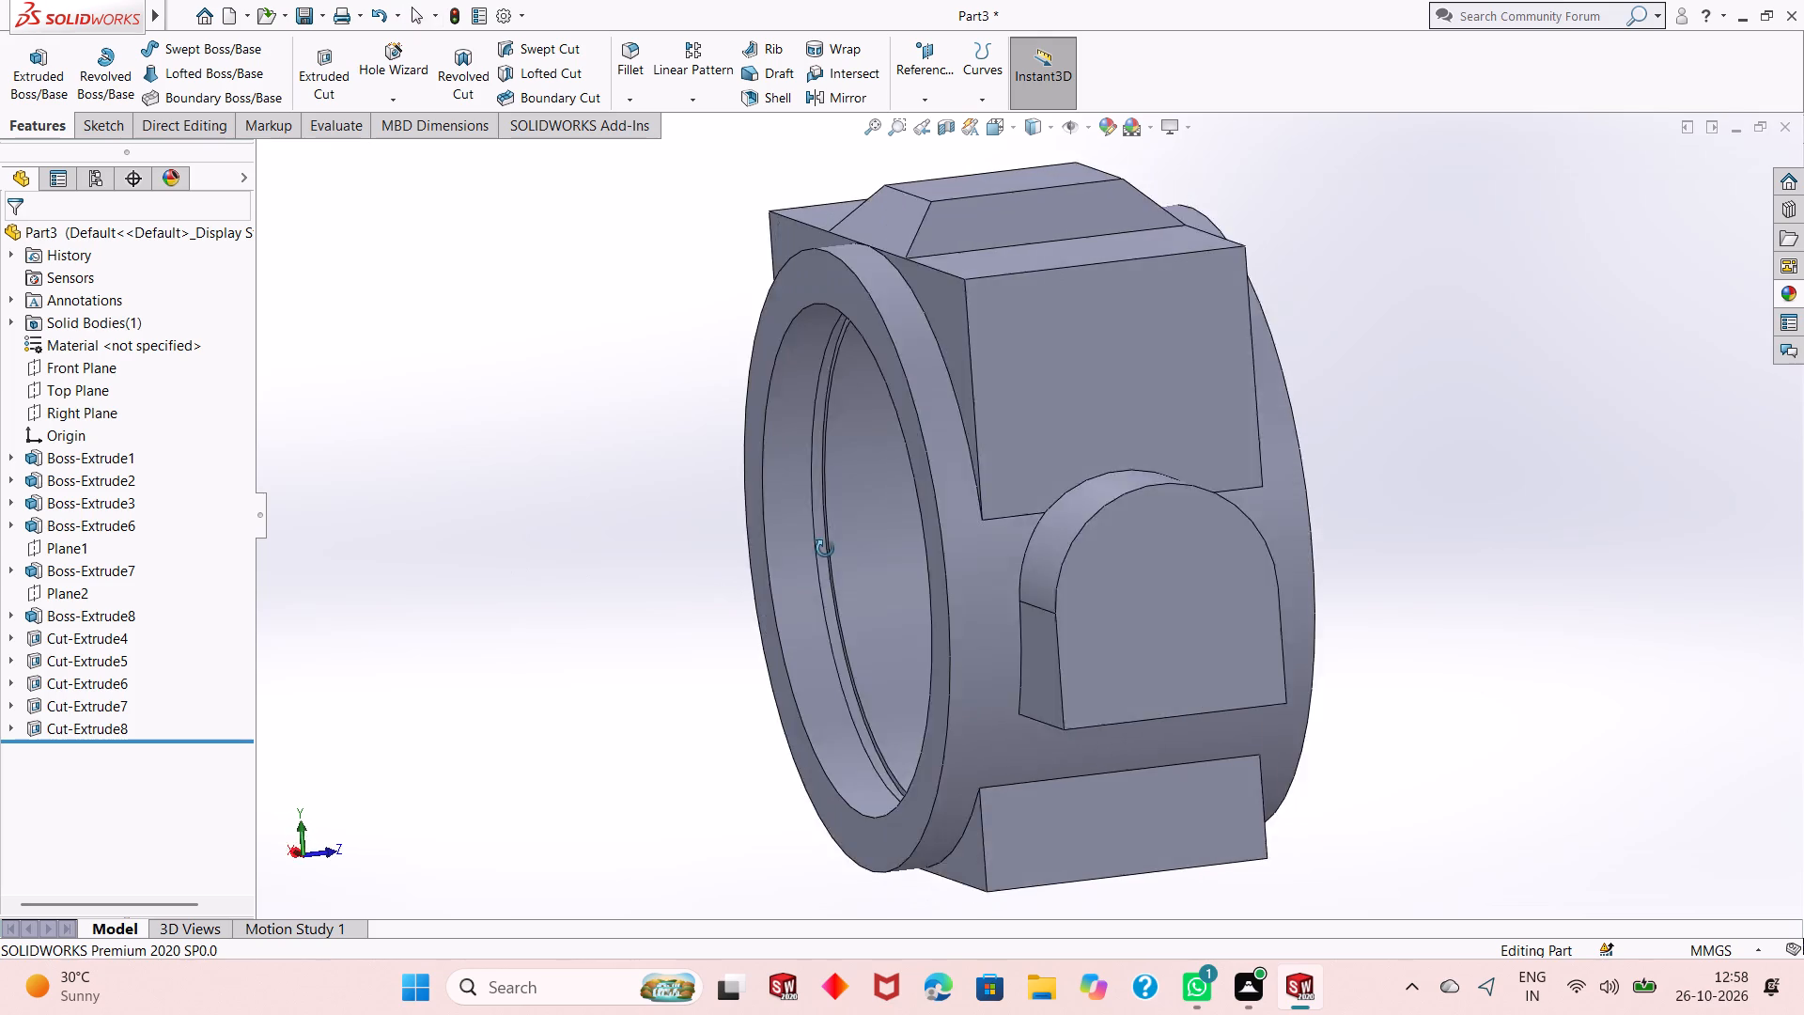
middle_drag(825, 549, 851, 537)
click(944, 131)
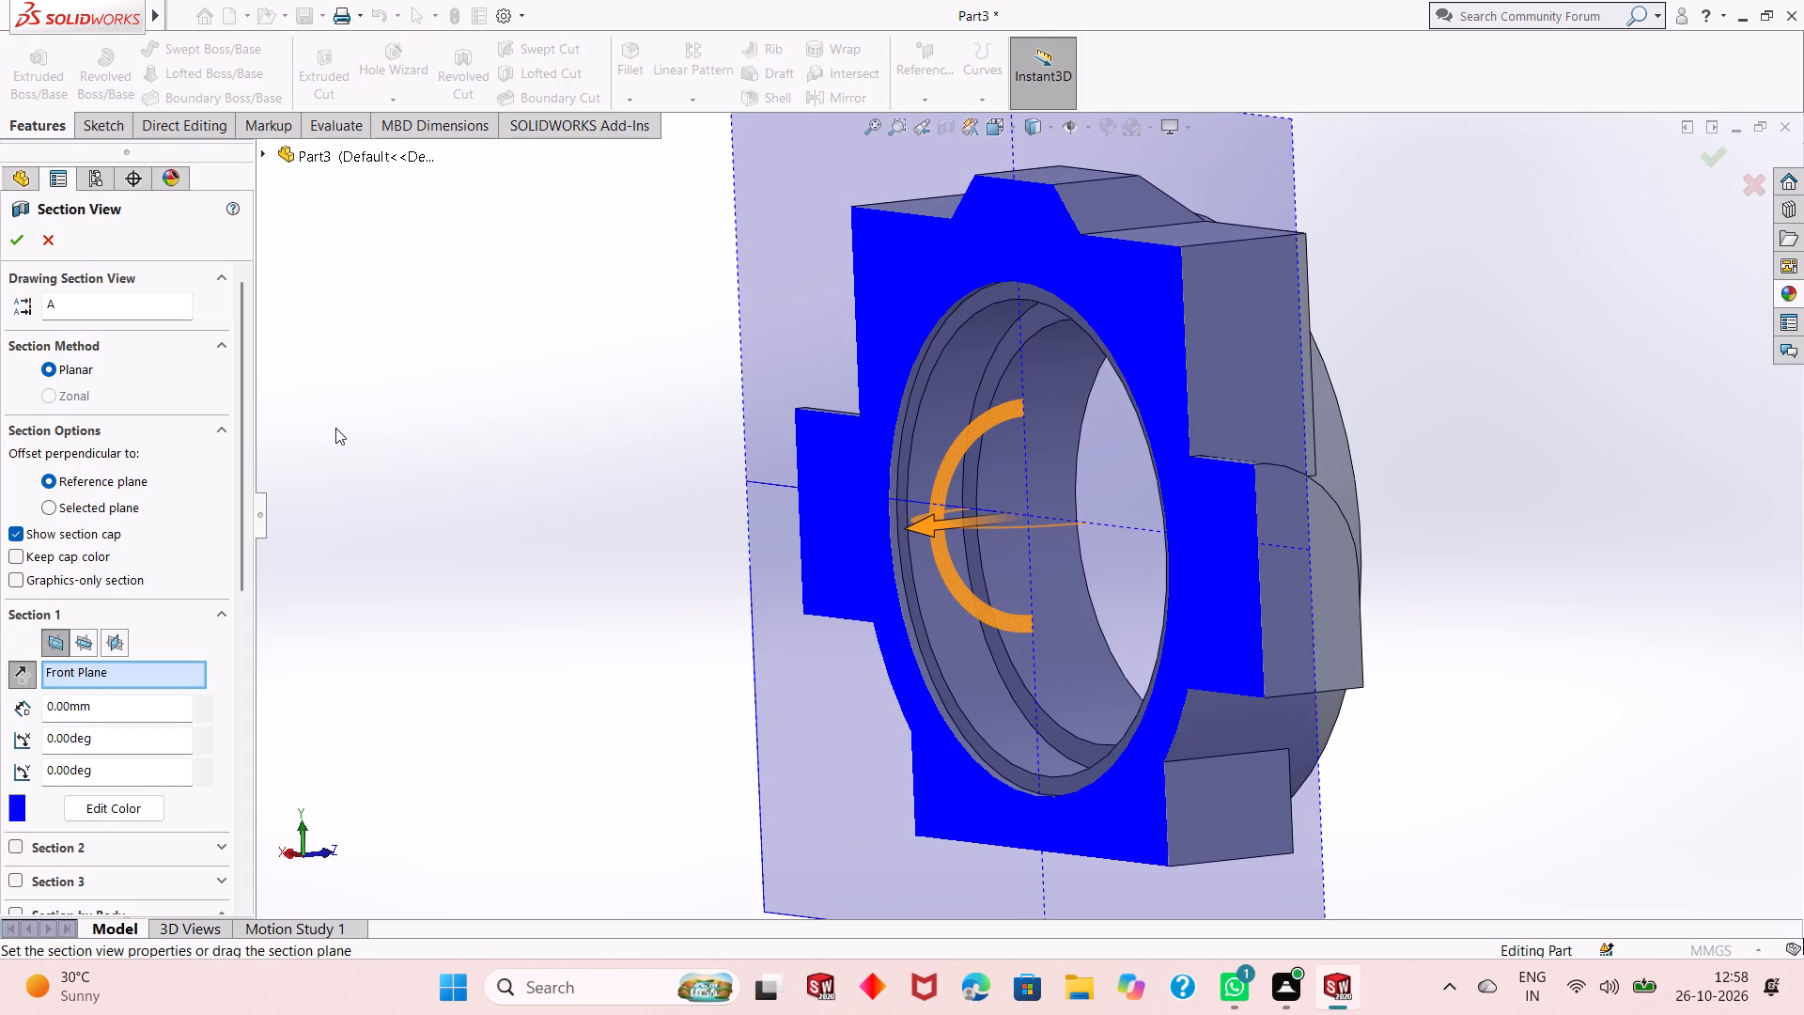
click(89, 643)
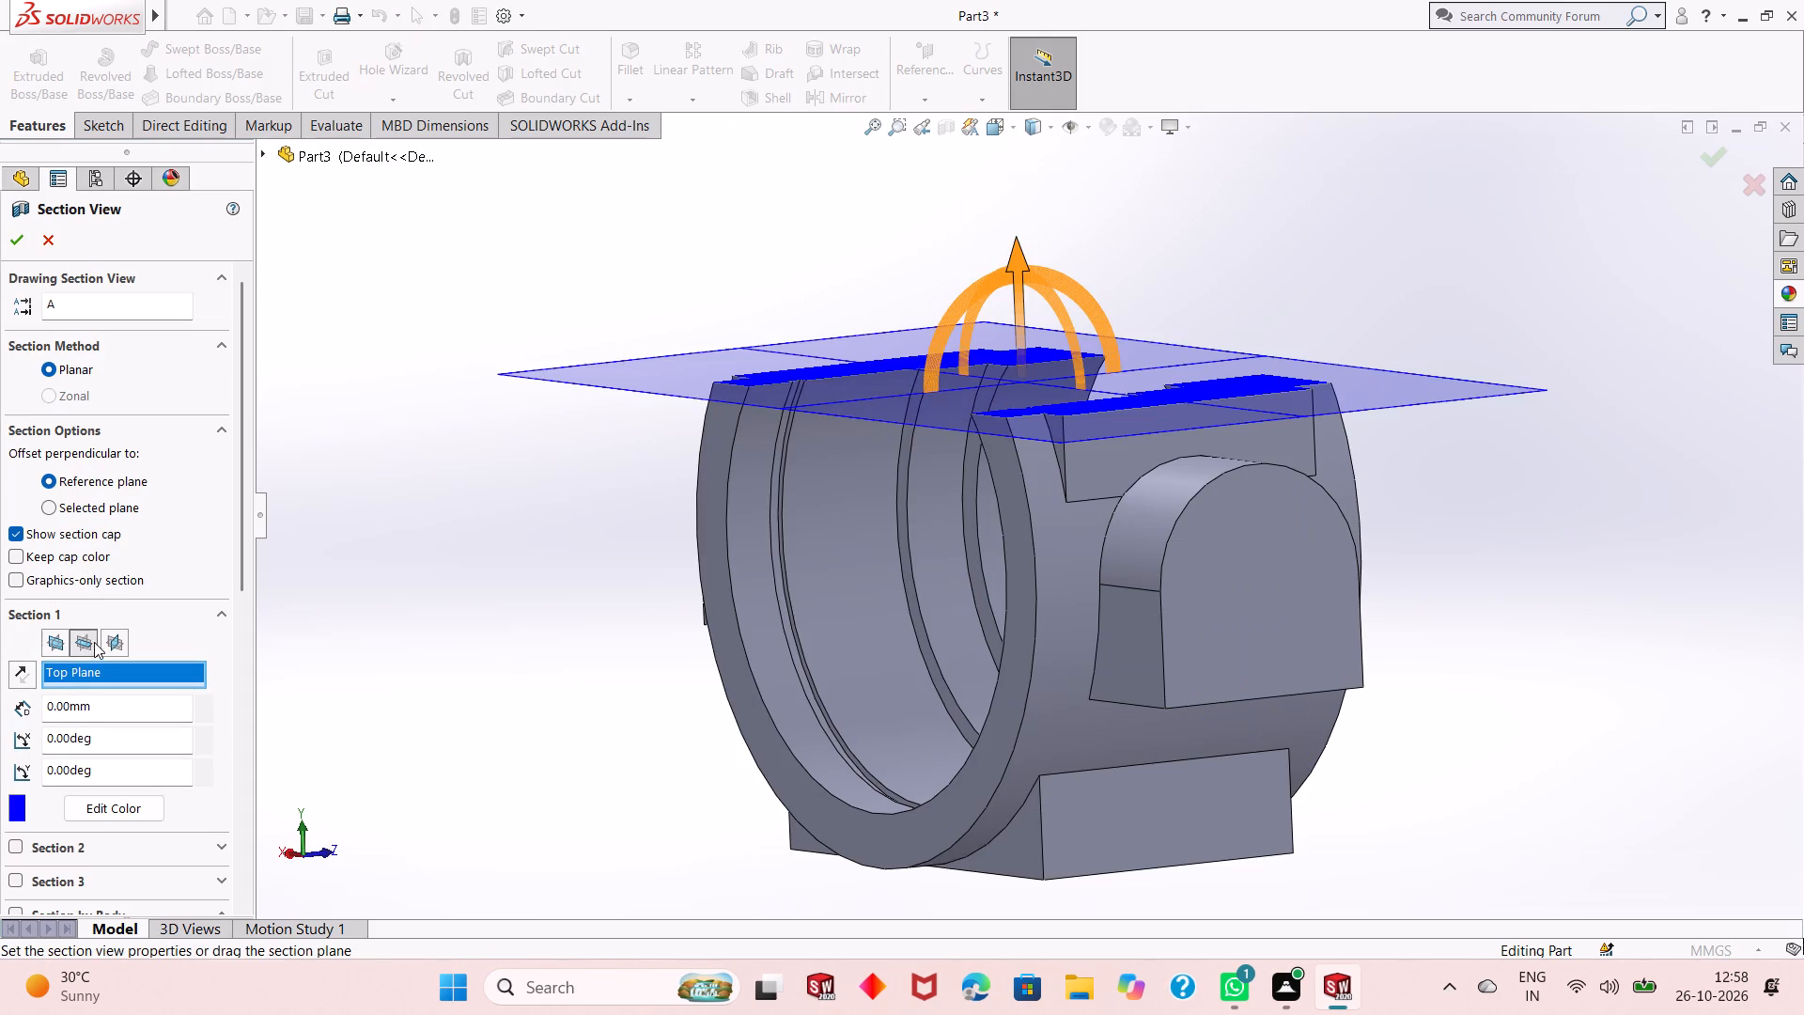
click(108, 647)
click(16, 235)
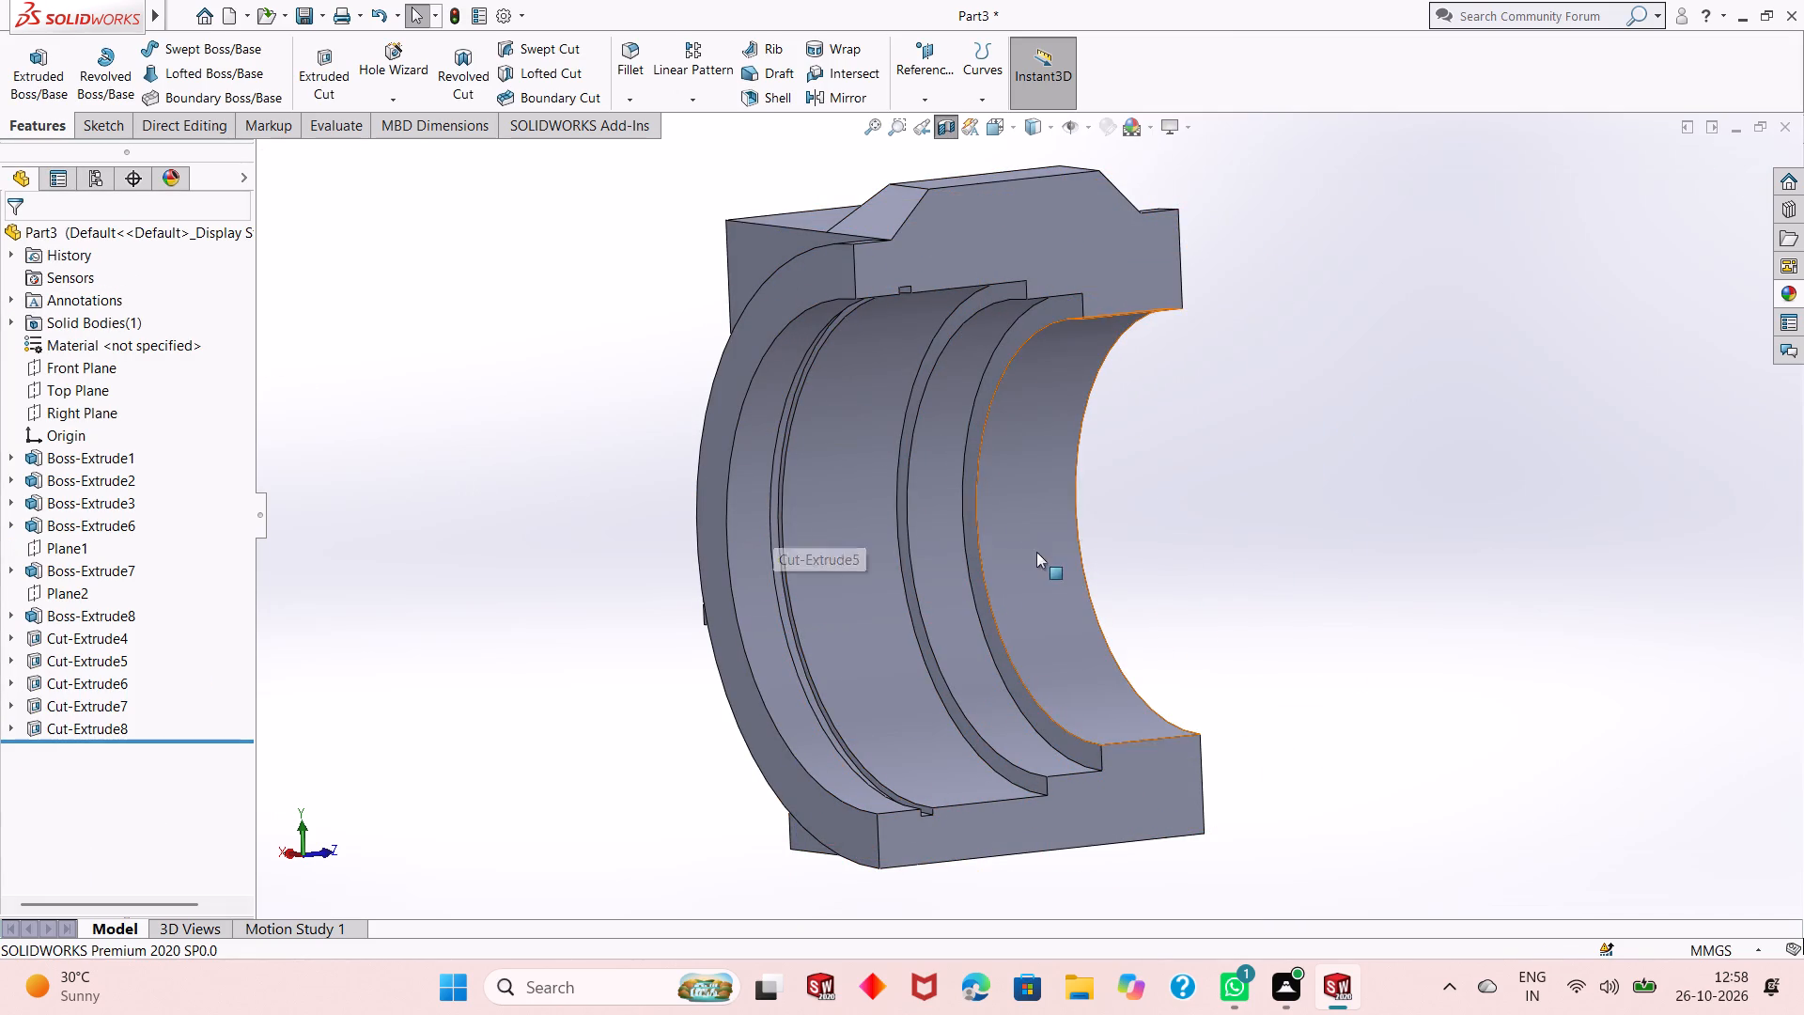
scroll(818, 649, down, 2)
scroll(935, 823, down, 2)
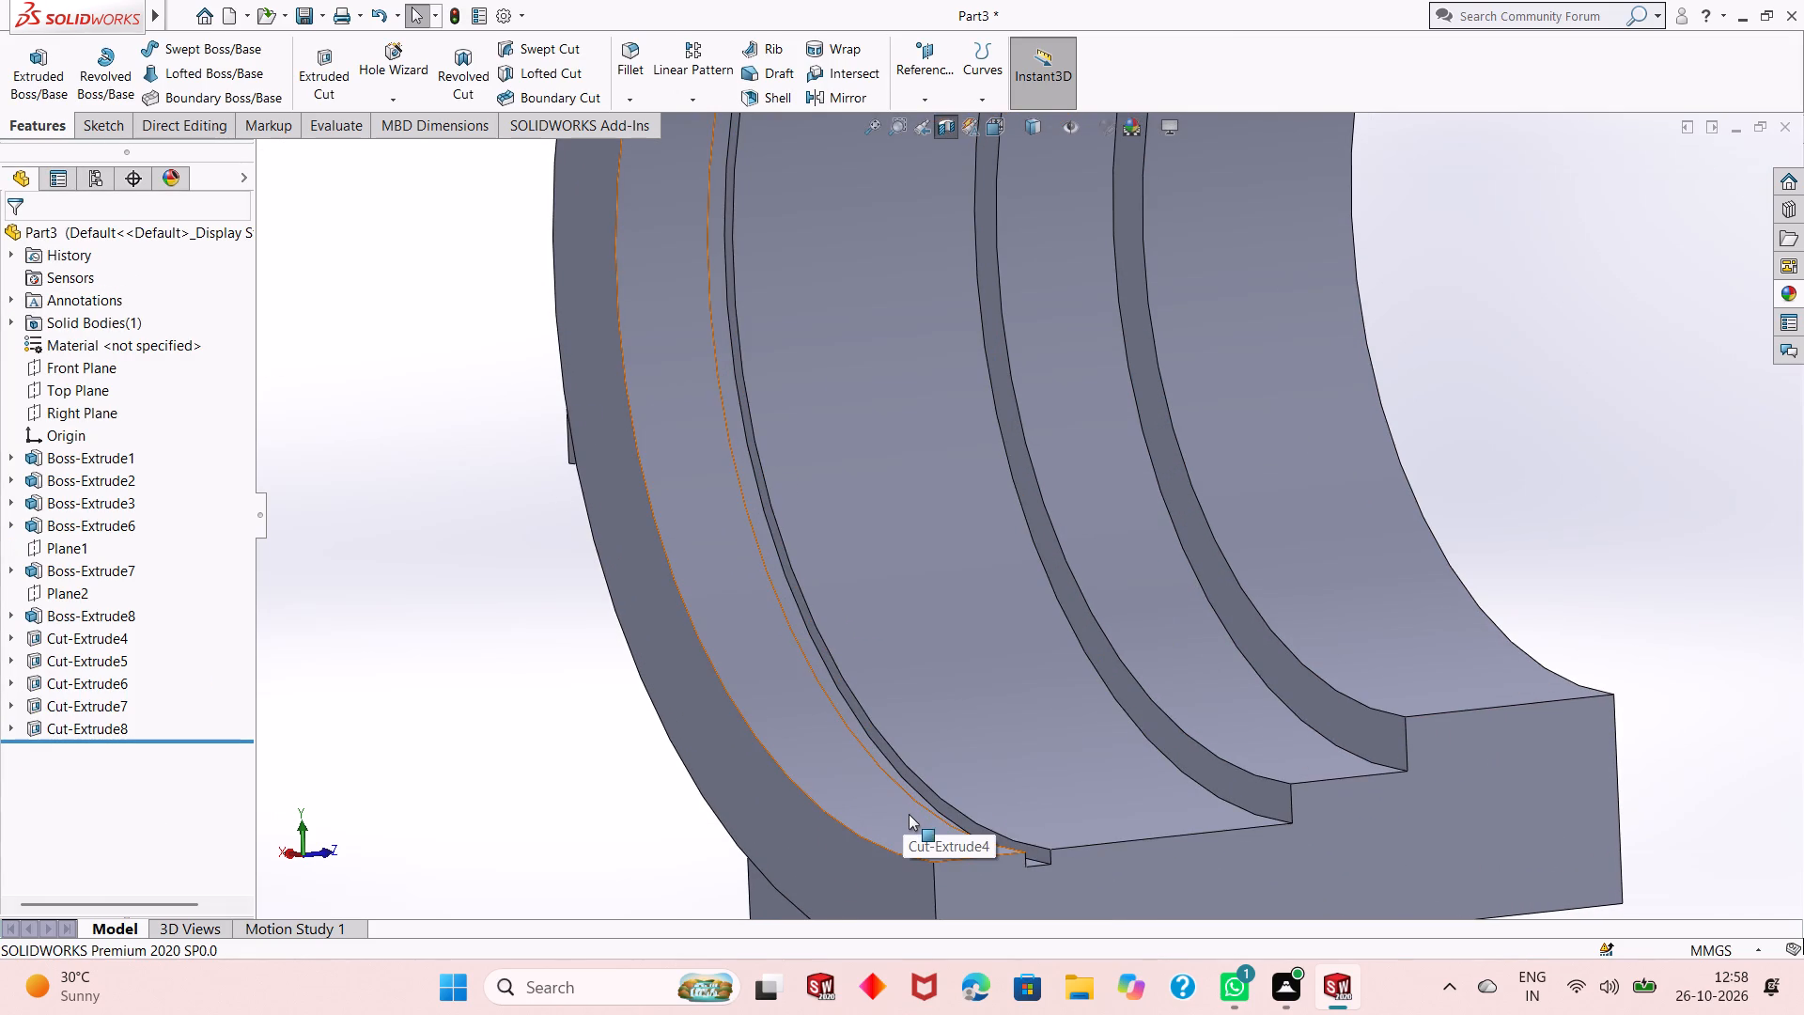
scroll(965, 857, up, 1)
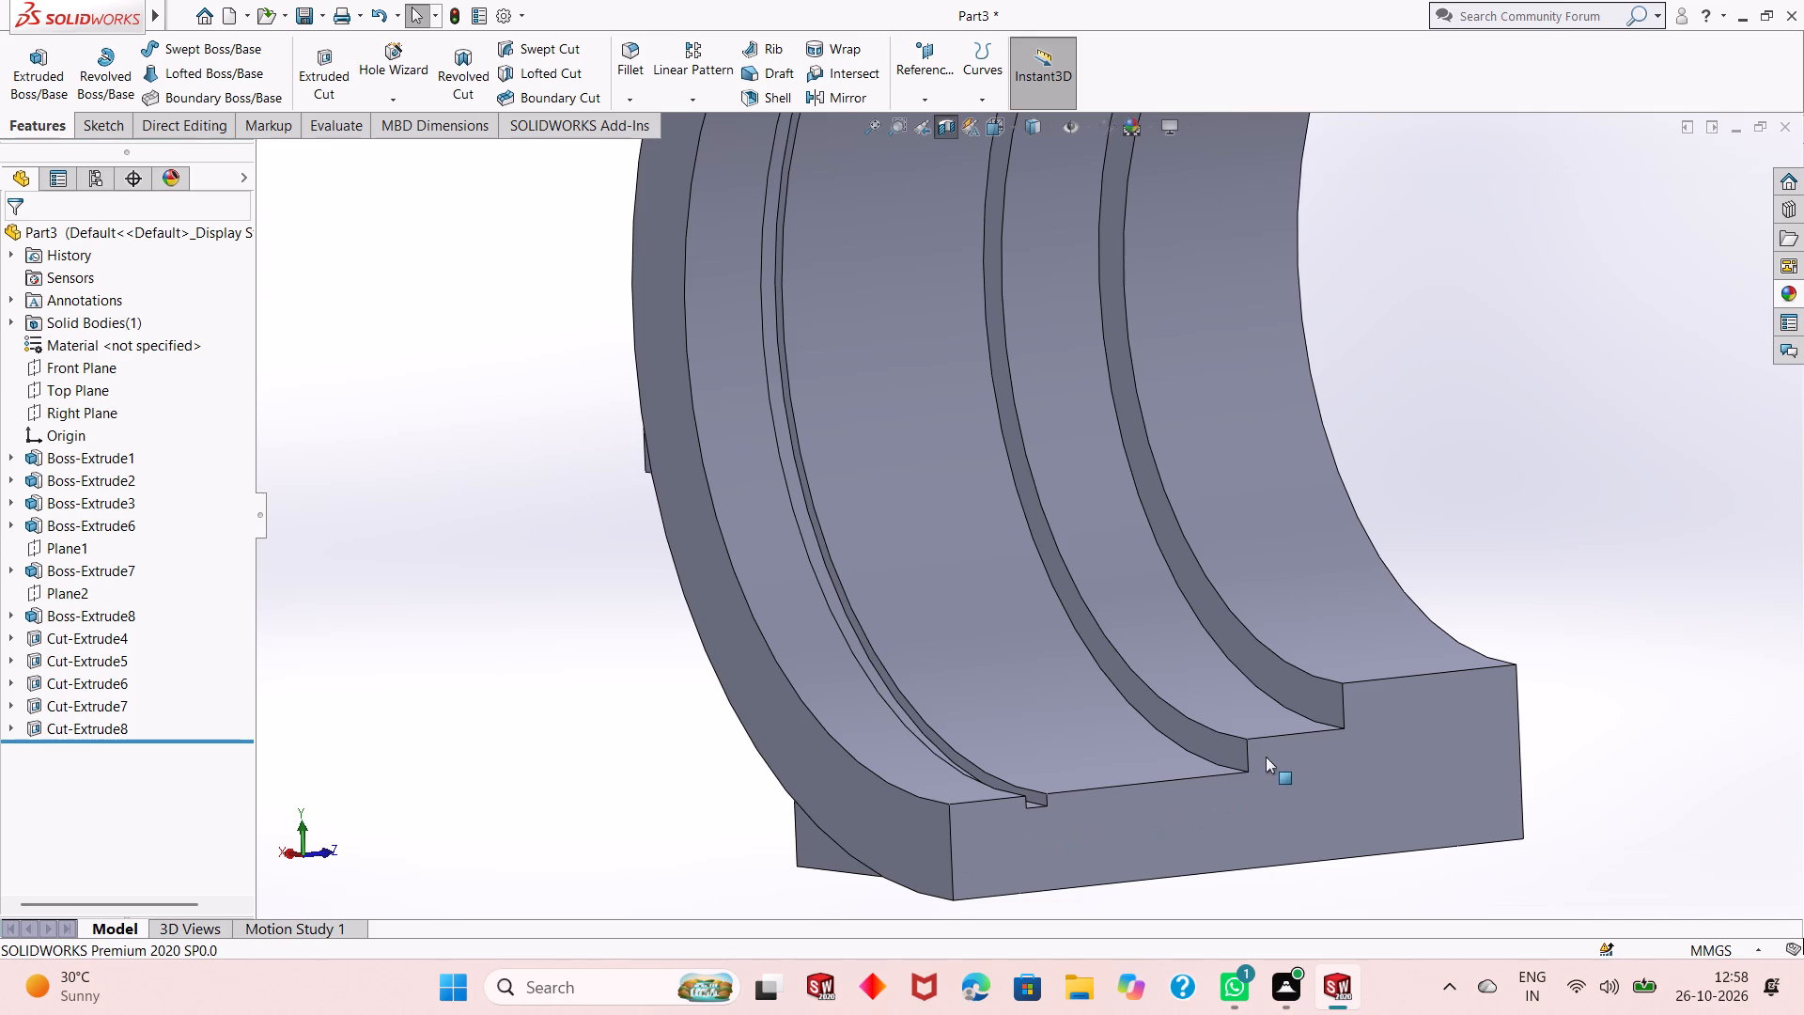
scroll(1120, 759, up, 3)
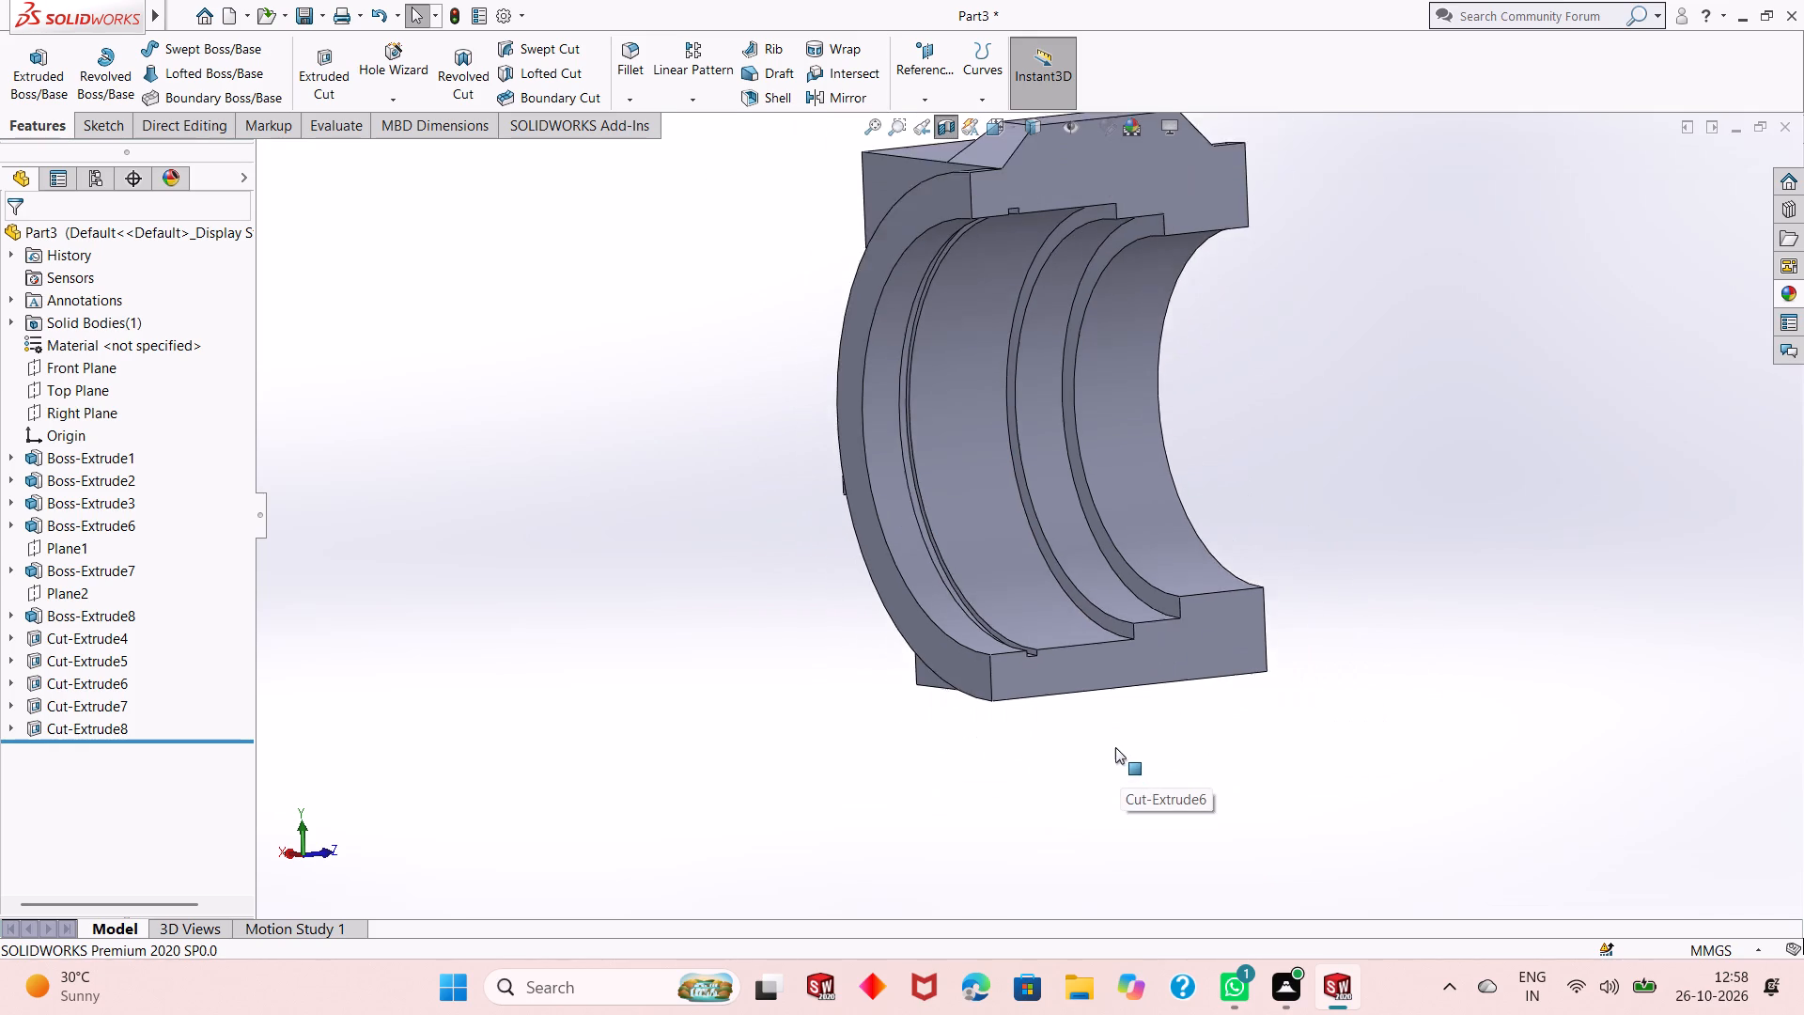
scroll(1115, 747, up, 2)
scroll(1138, 252, down, 1)
scroll(1120, 342, down, 2)
scroll(1113, 438, up, 2)
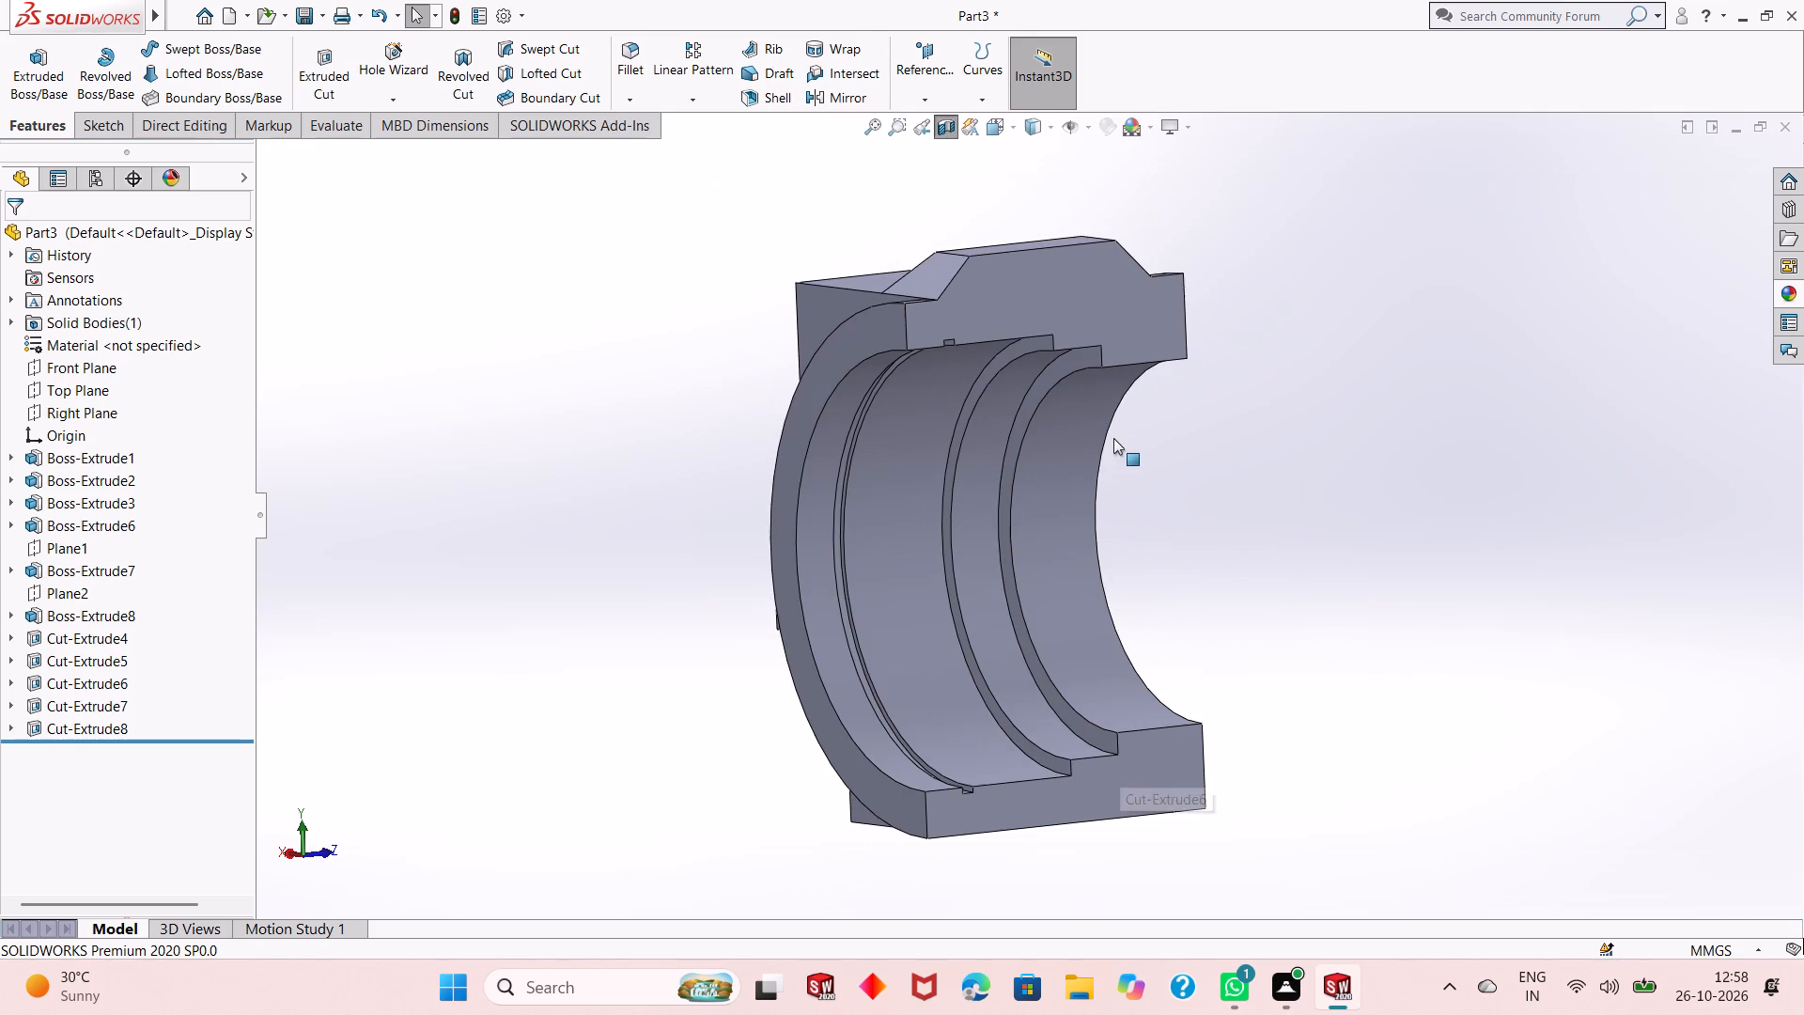
click(944, 121)
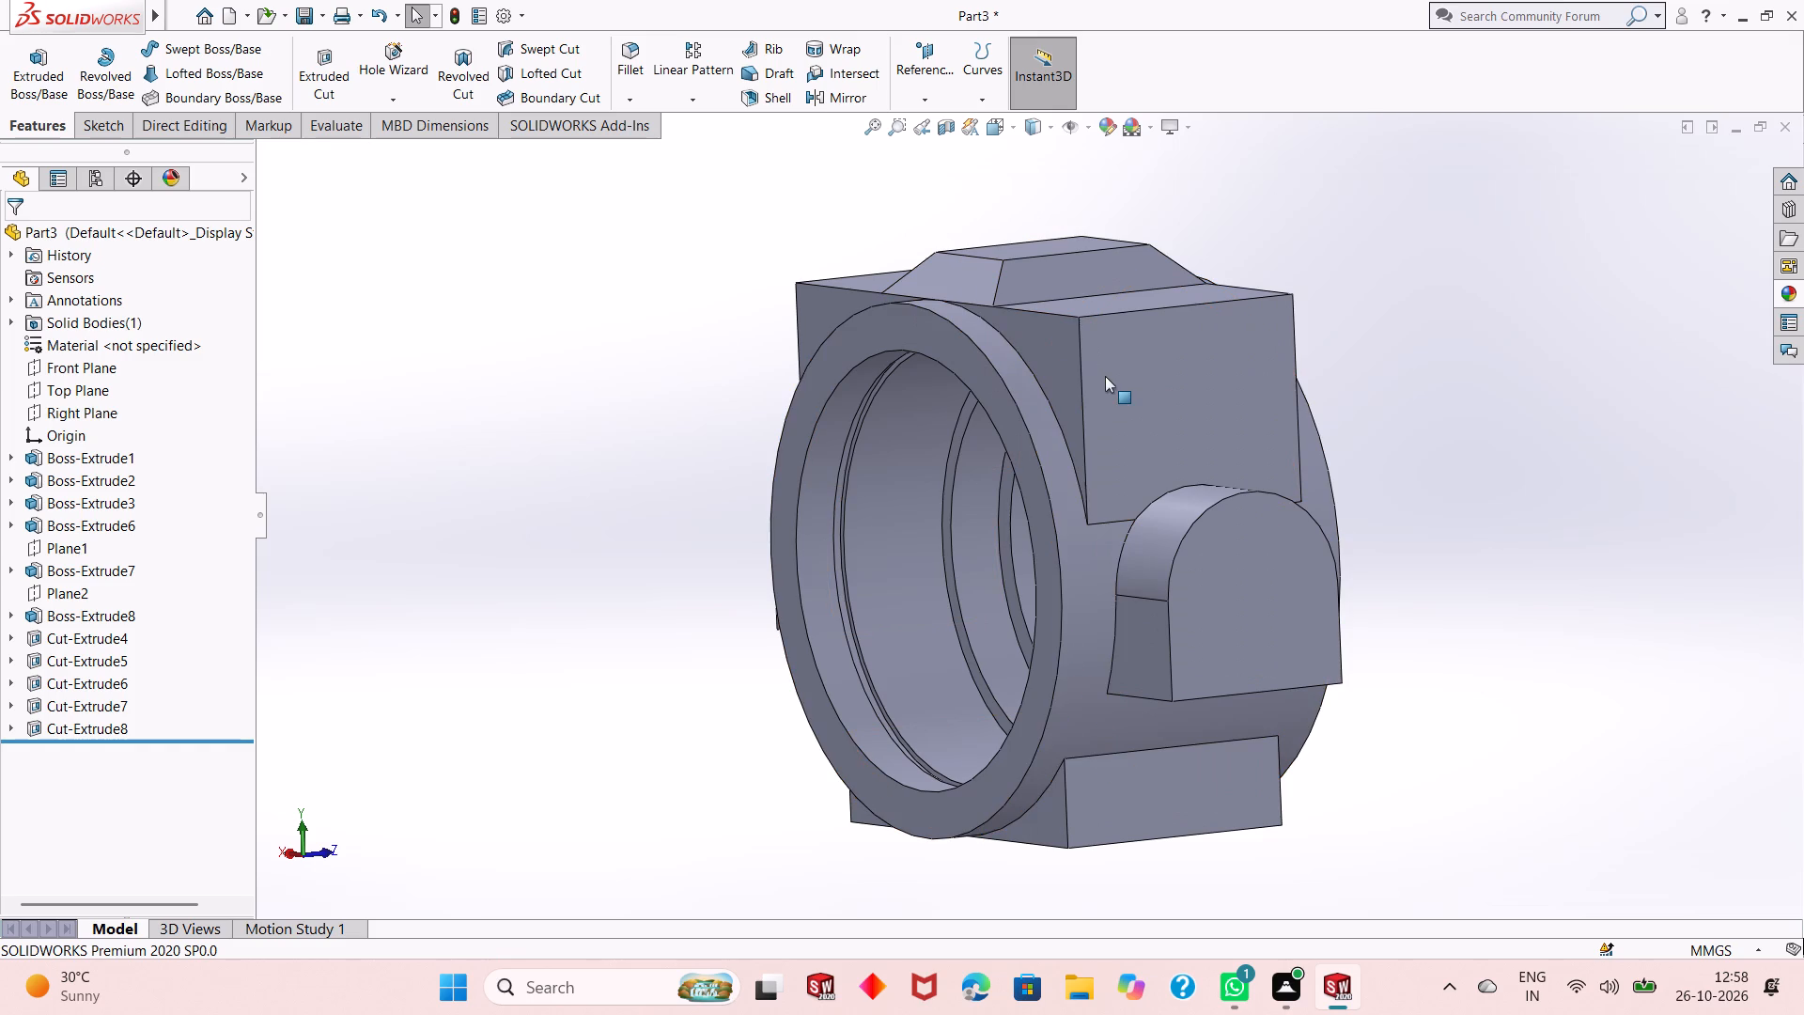
Start a sketch on the arched side boss's flat end face and draw a circle of about 5.9 mm radius near its lower-left corner.
scroll(1137, 545, down, 1)
scroll(1109, 638, up, 1)
middle_drag(1197, 660, 1320, 585)
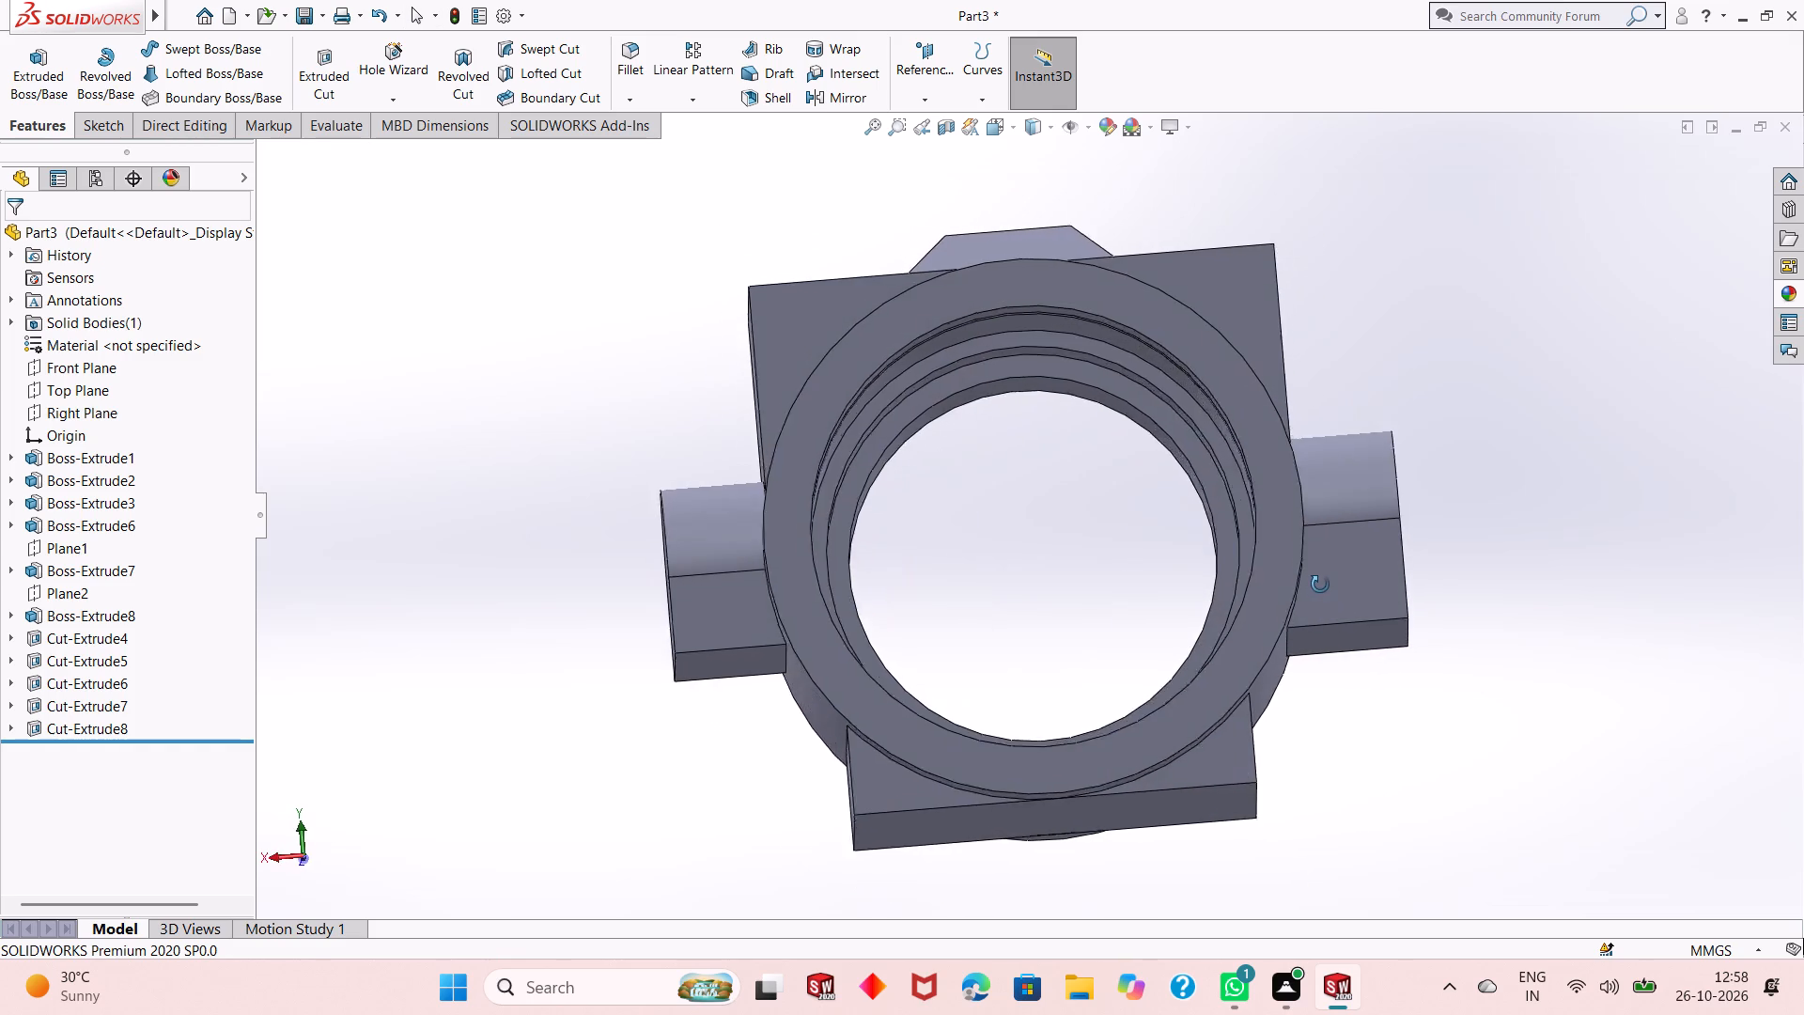
middle_drag(1320, 585, 1204, 679)
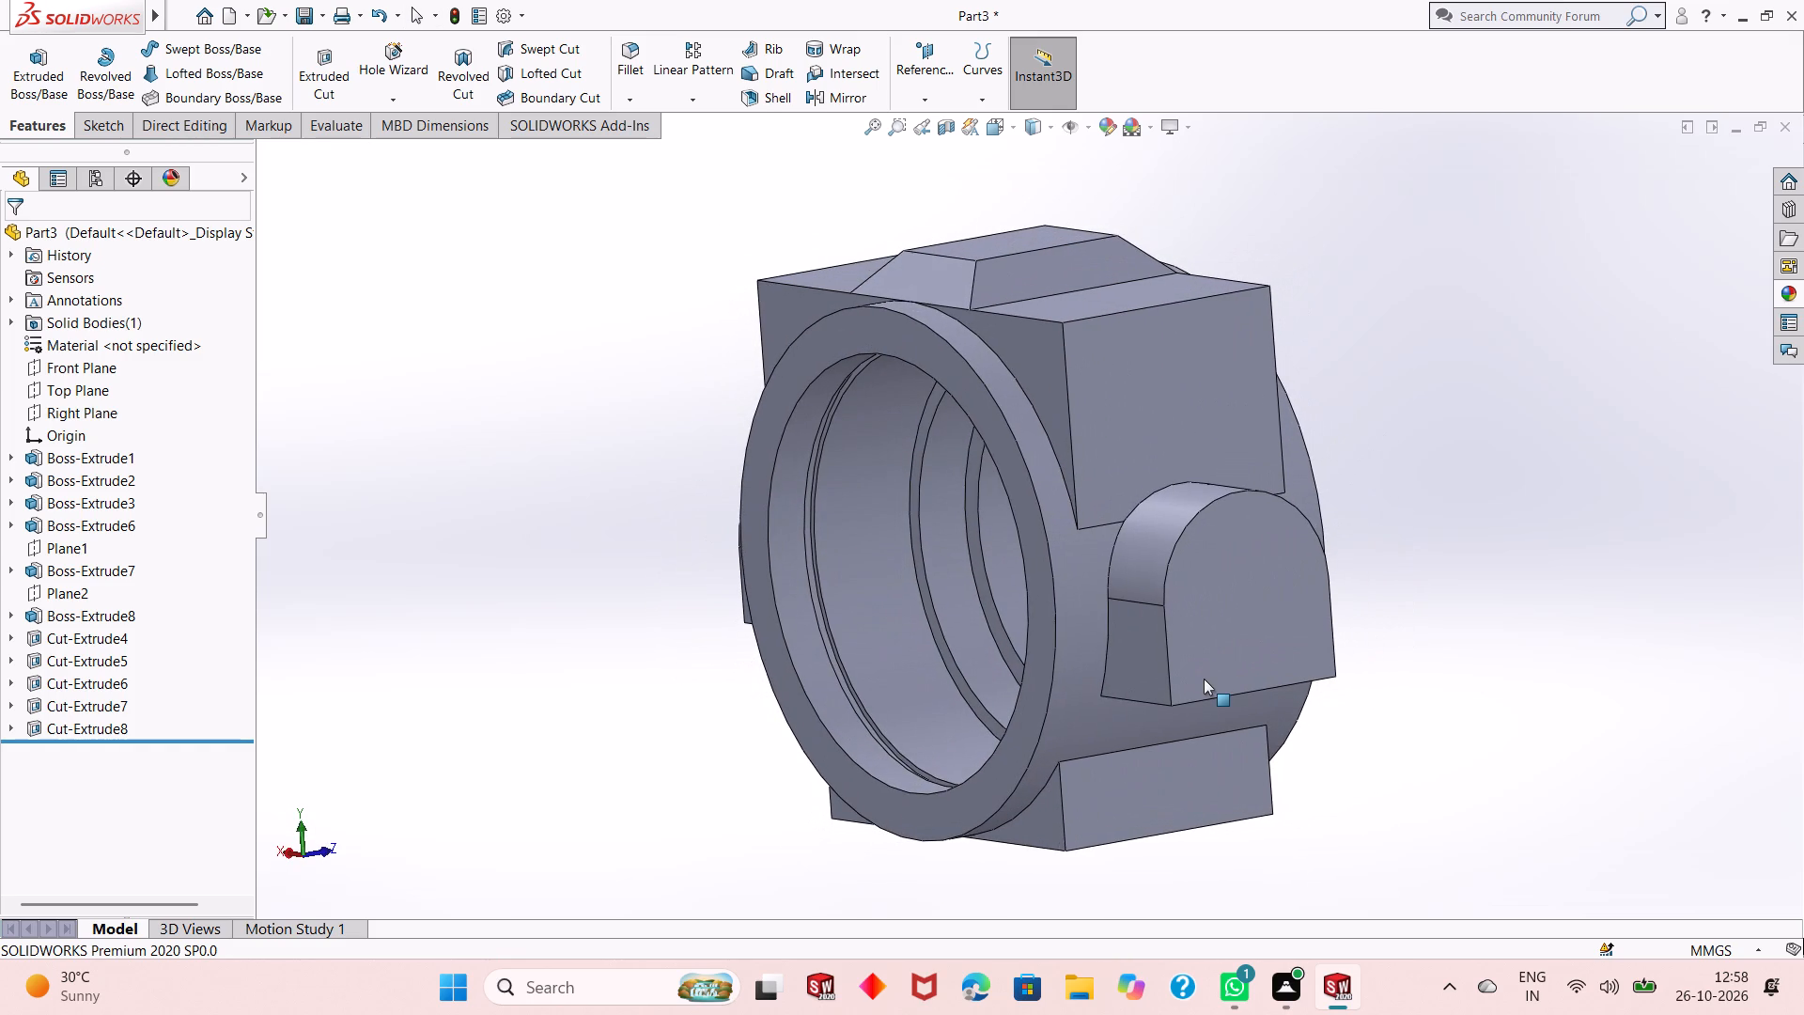
click(1265, 585)
click(1348, 525)
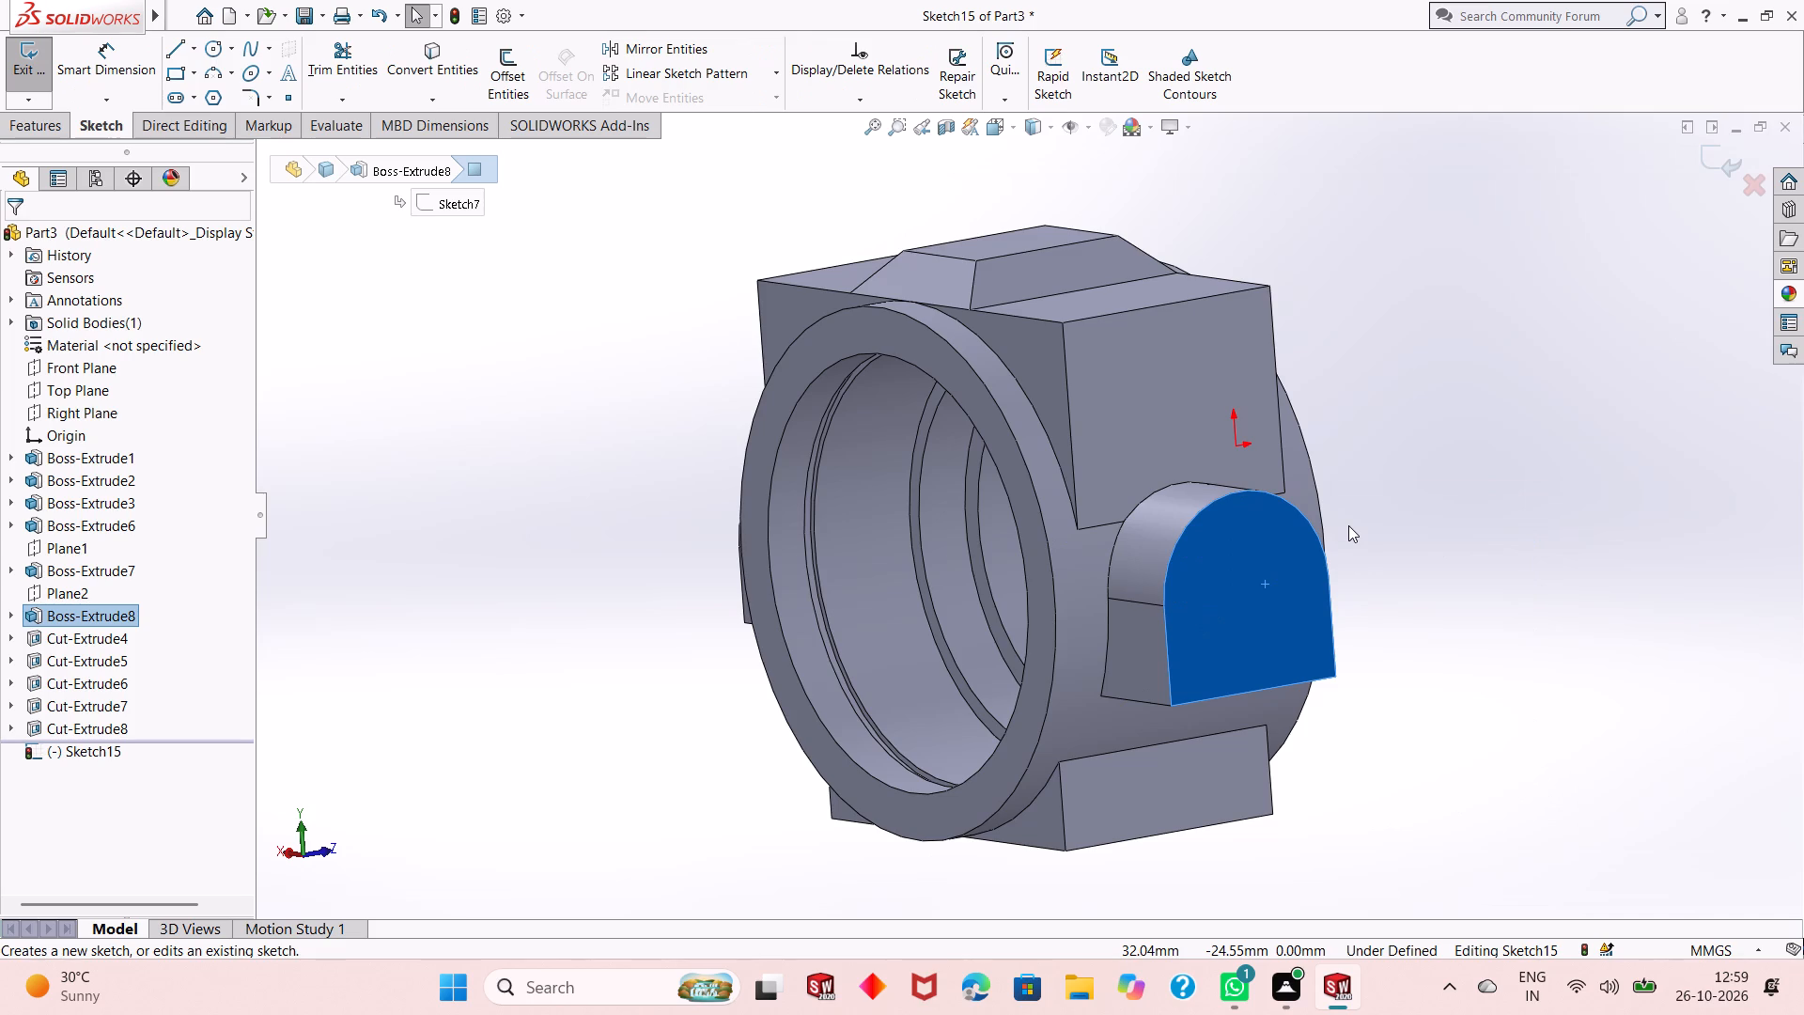
key(ctrl+8)
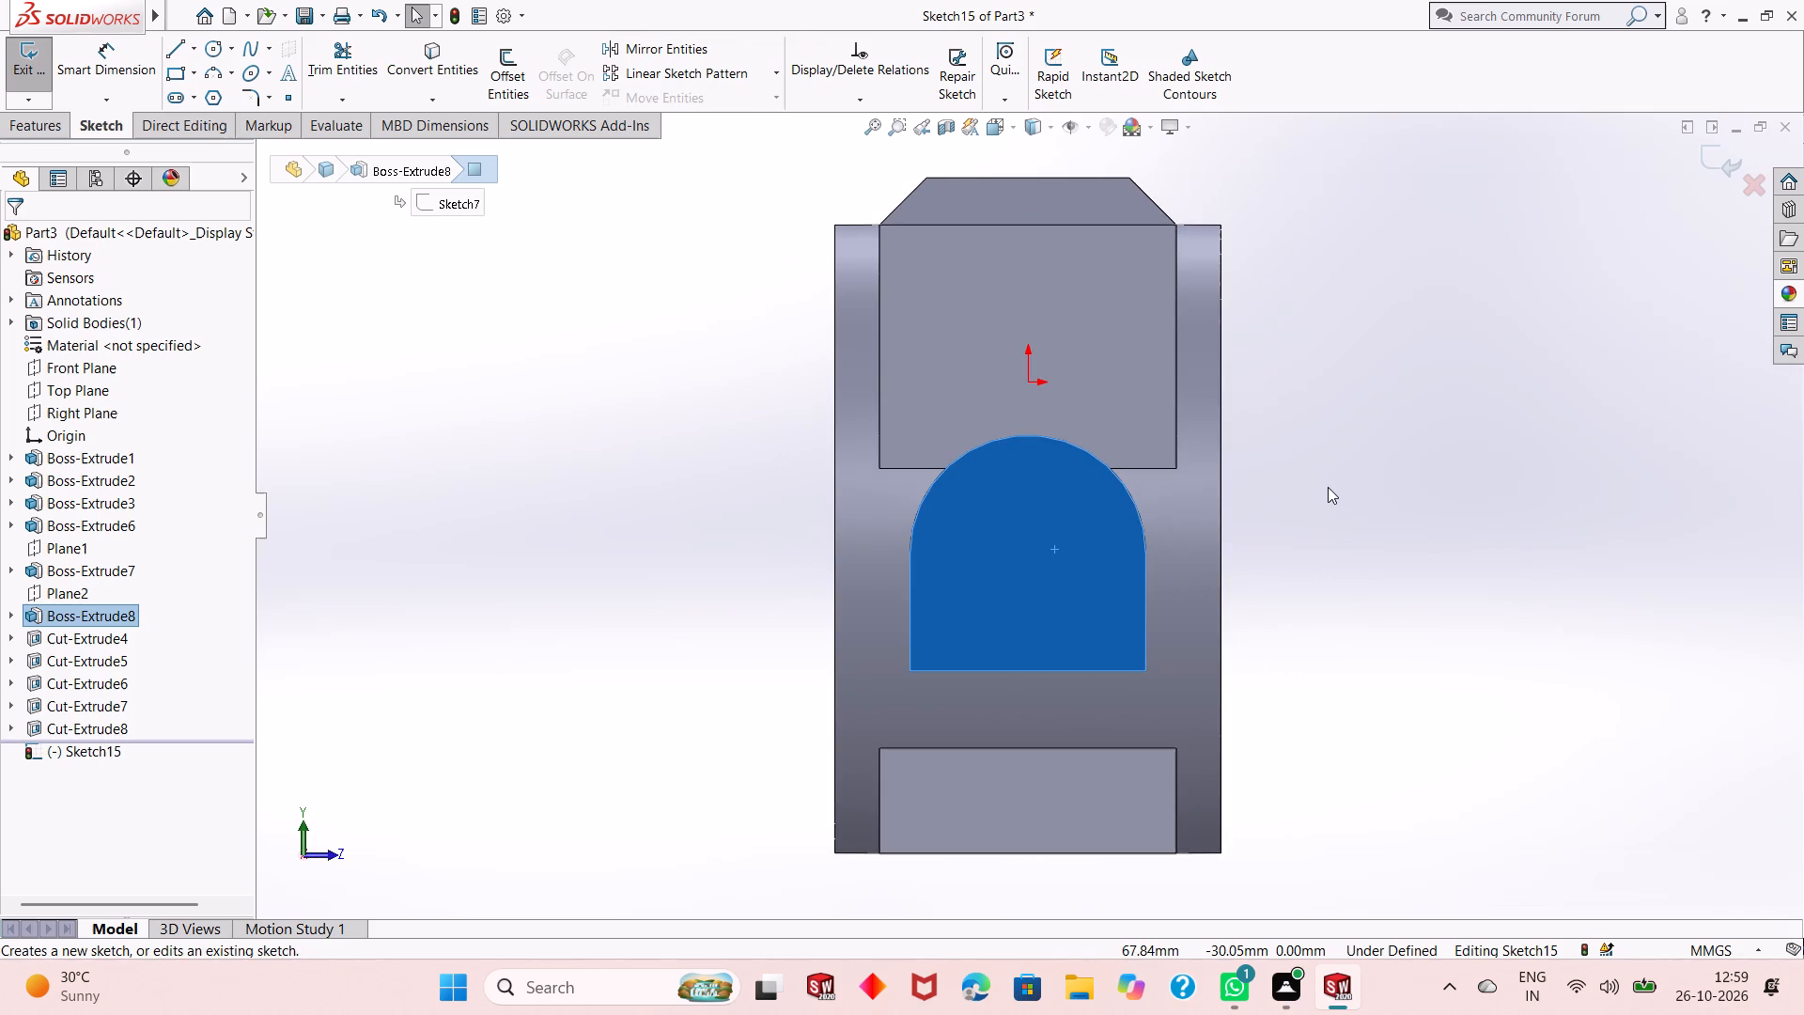
click(1386, 459)
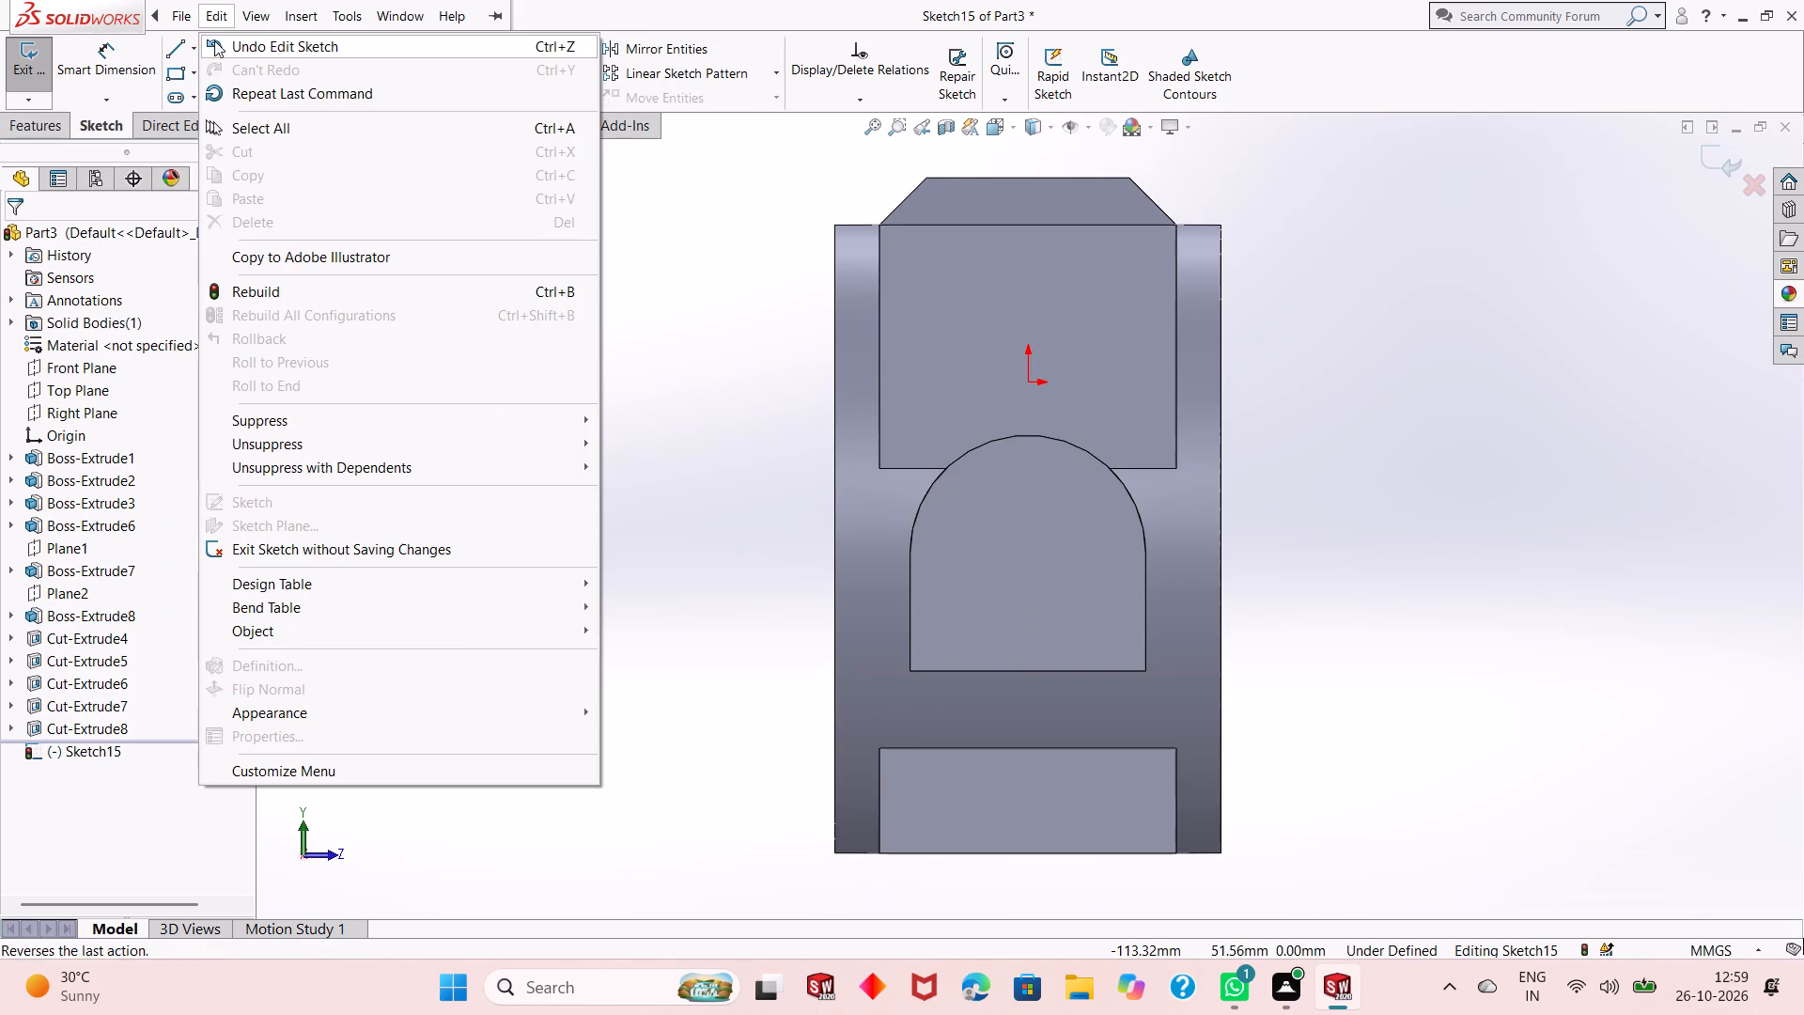
click(730, 291)
click(220, 51)
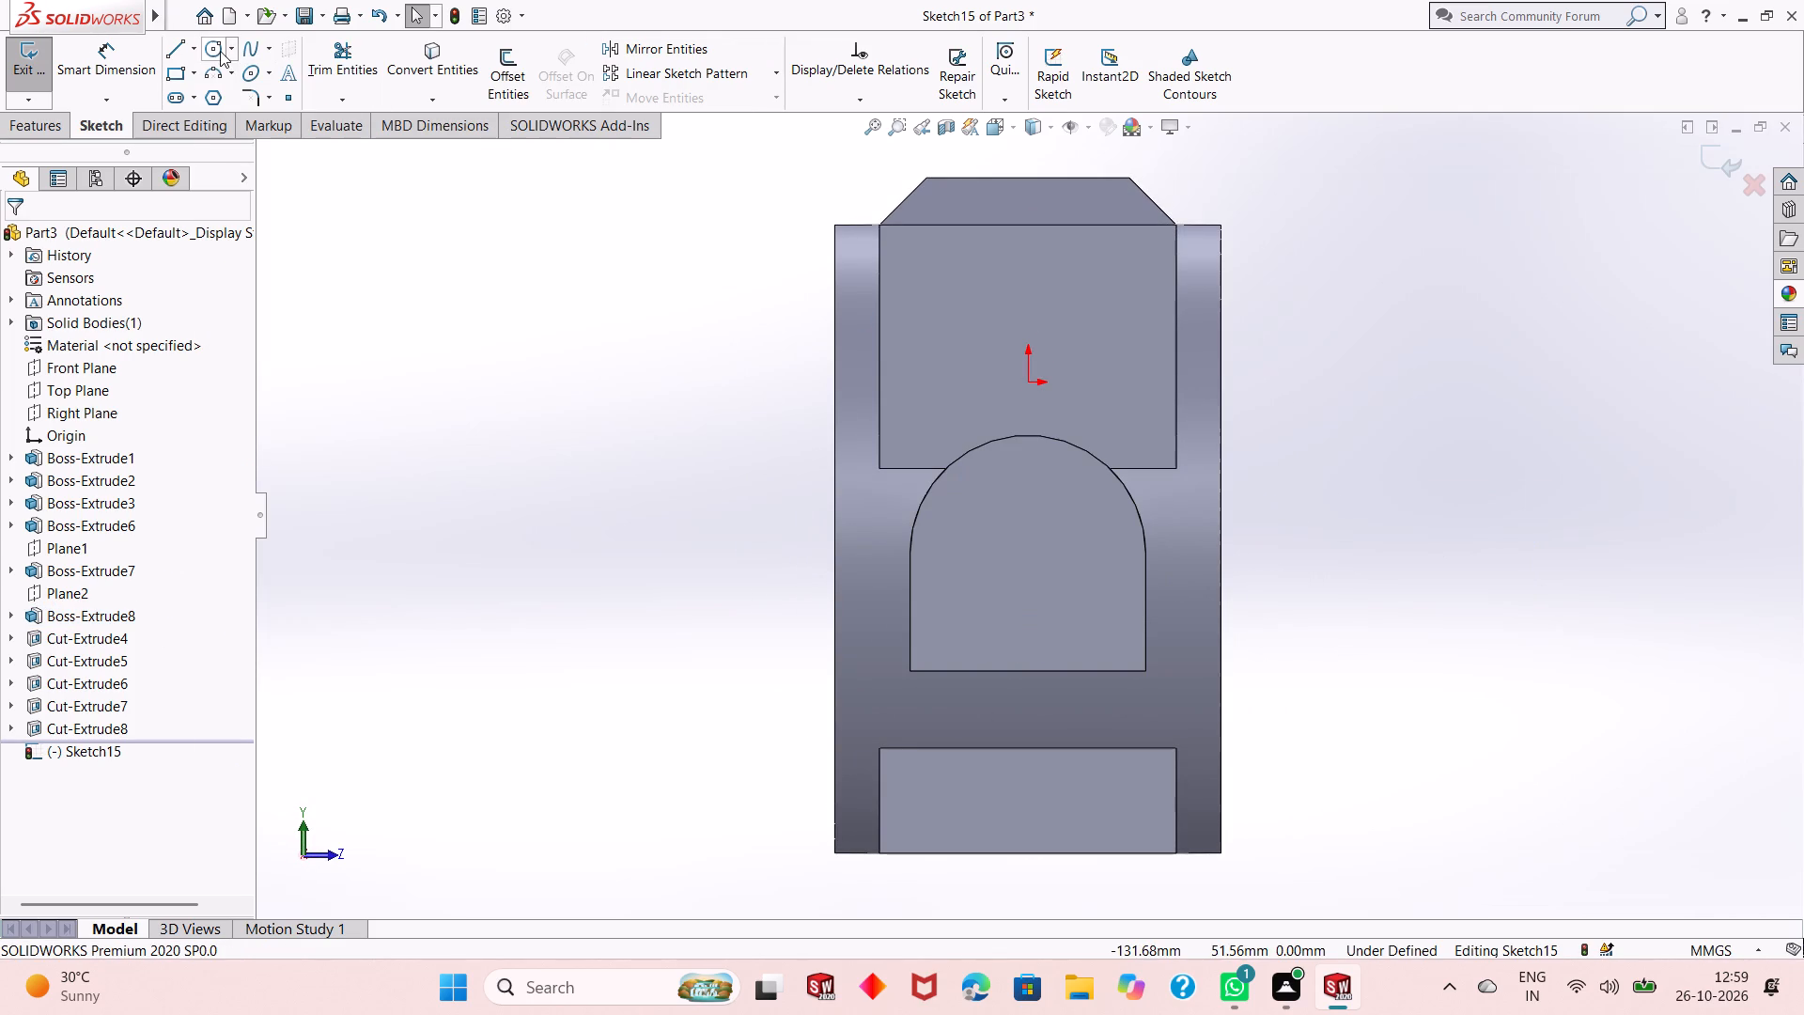
click(956, 617)
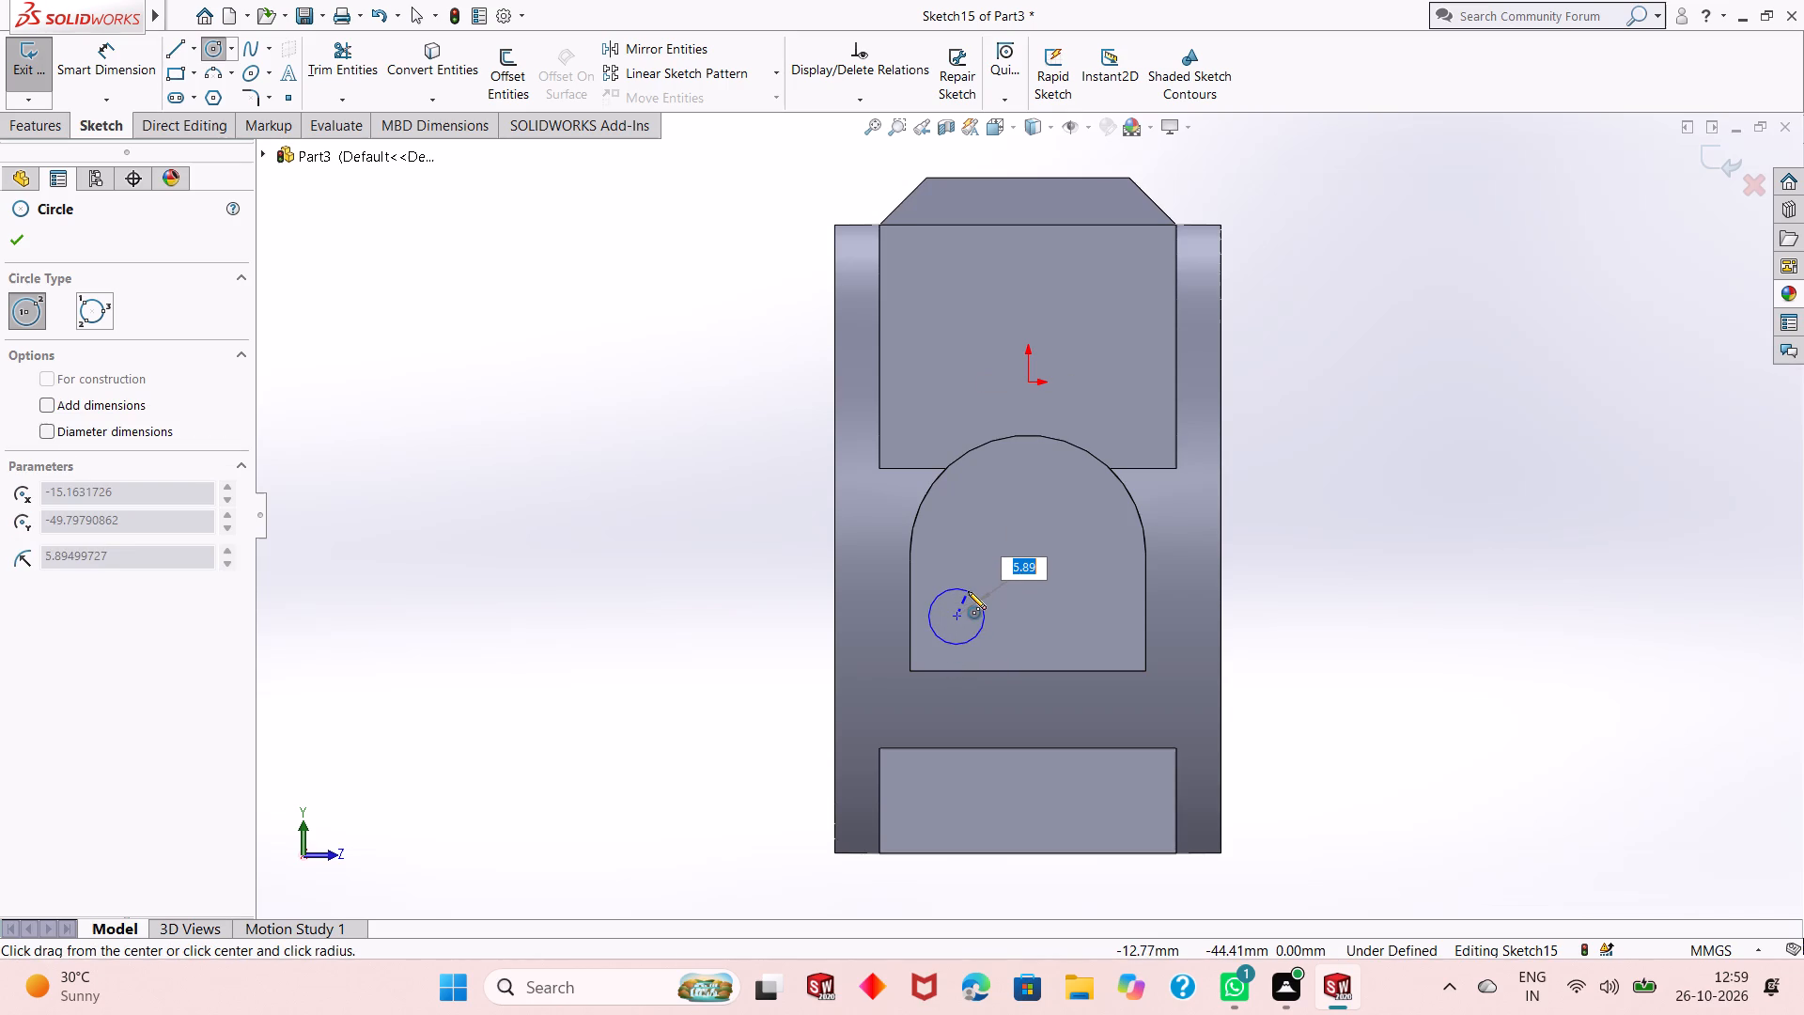
click(968, 591)
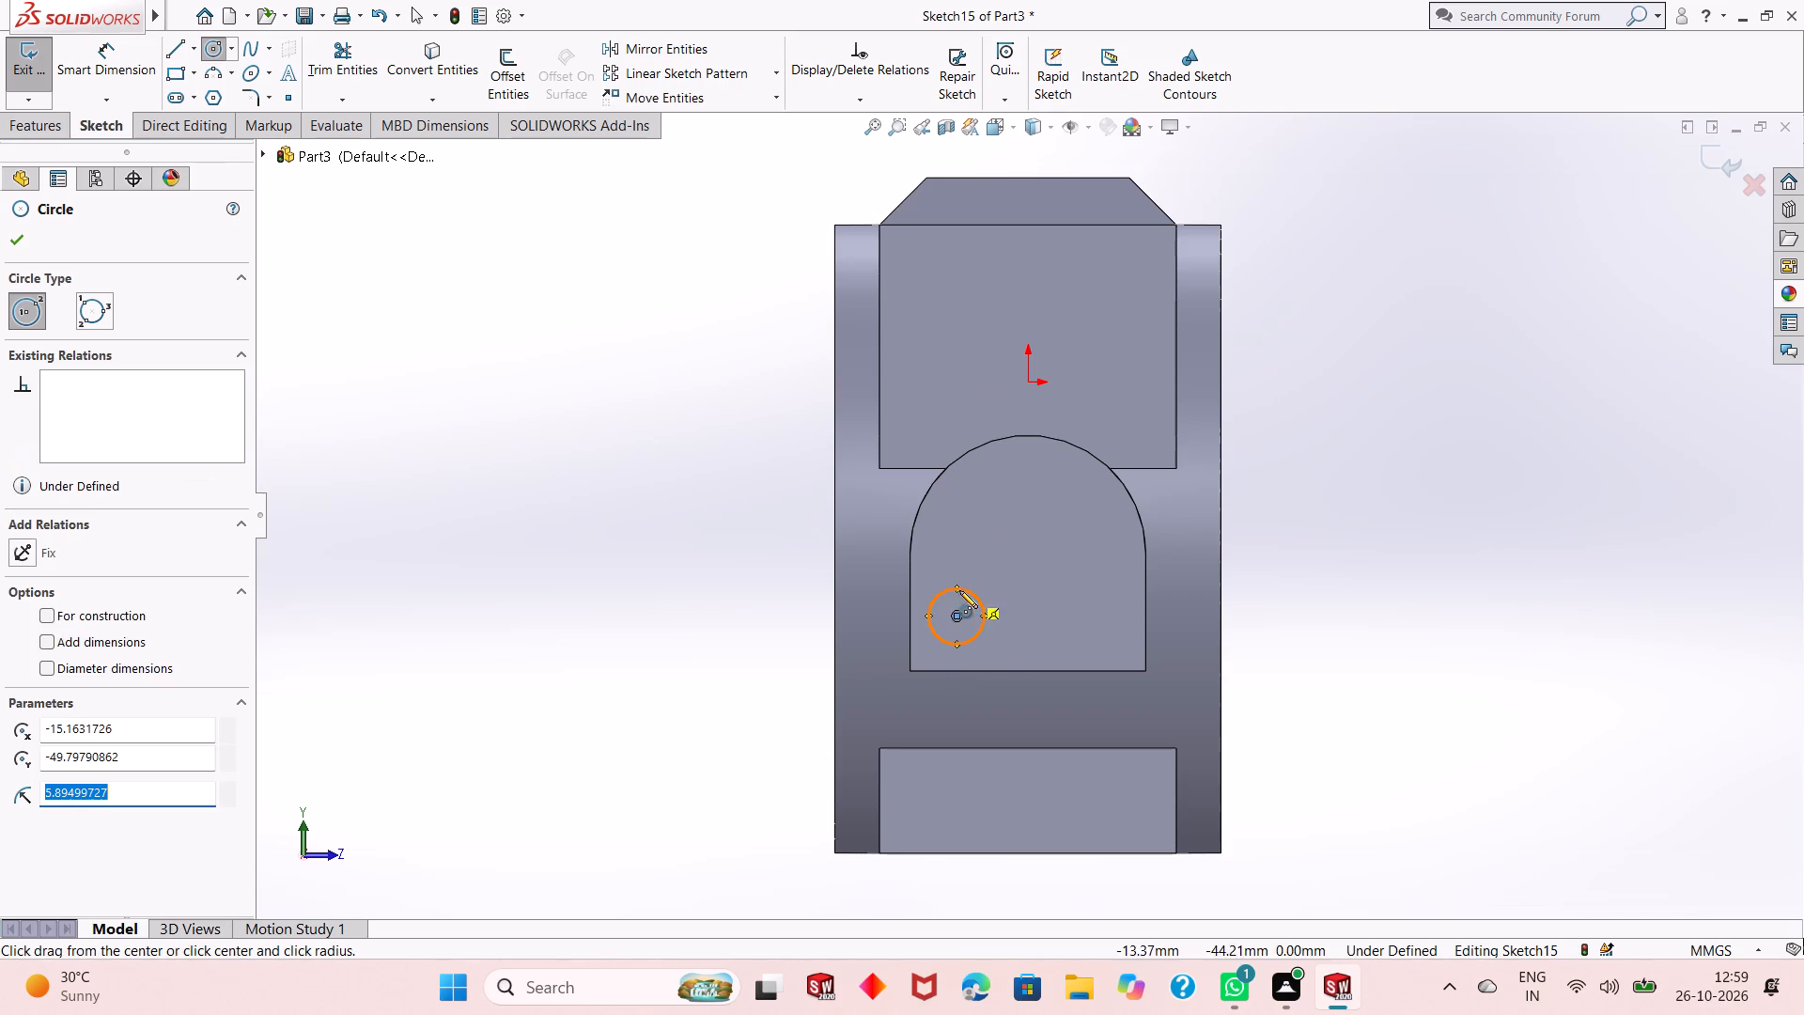
right_click(579, 441)
click(596, 449)
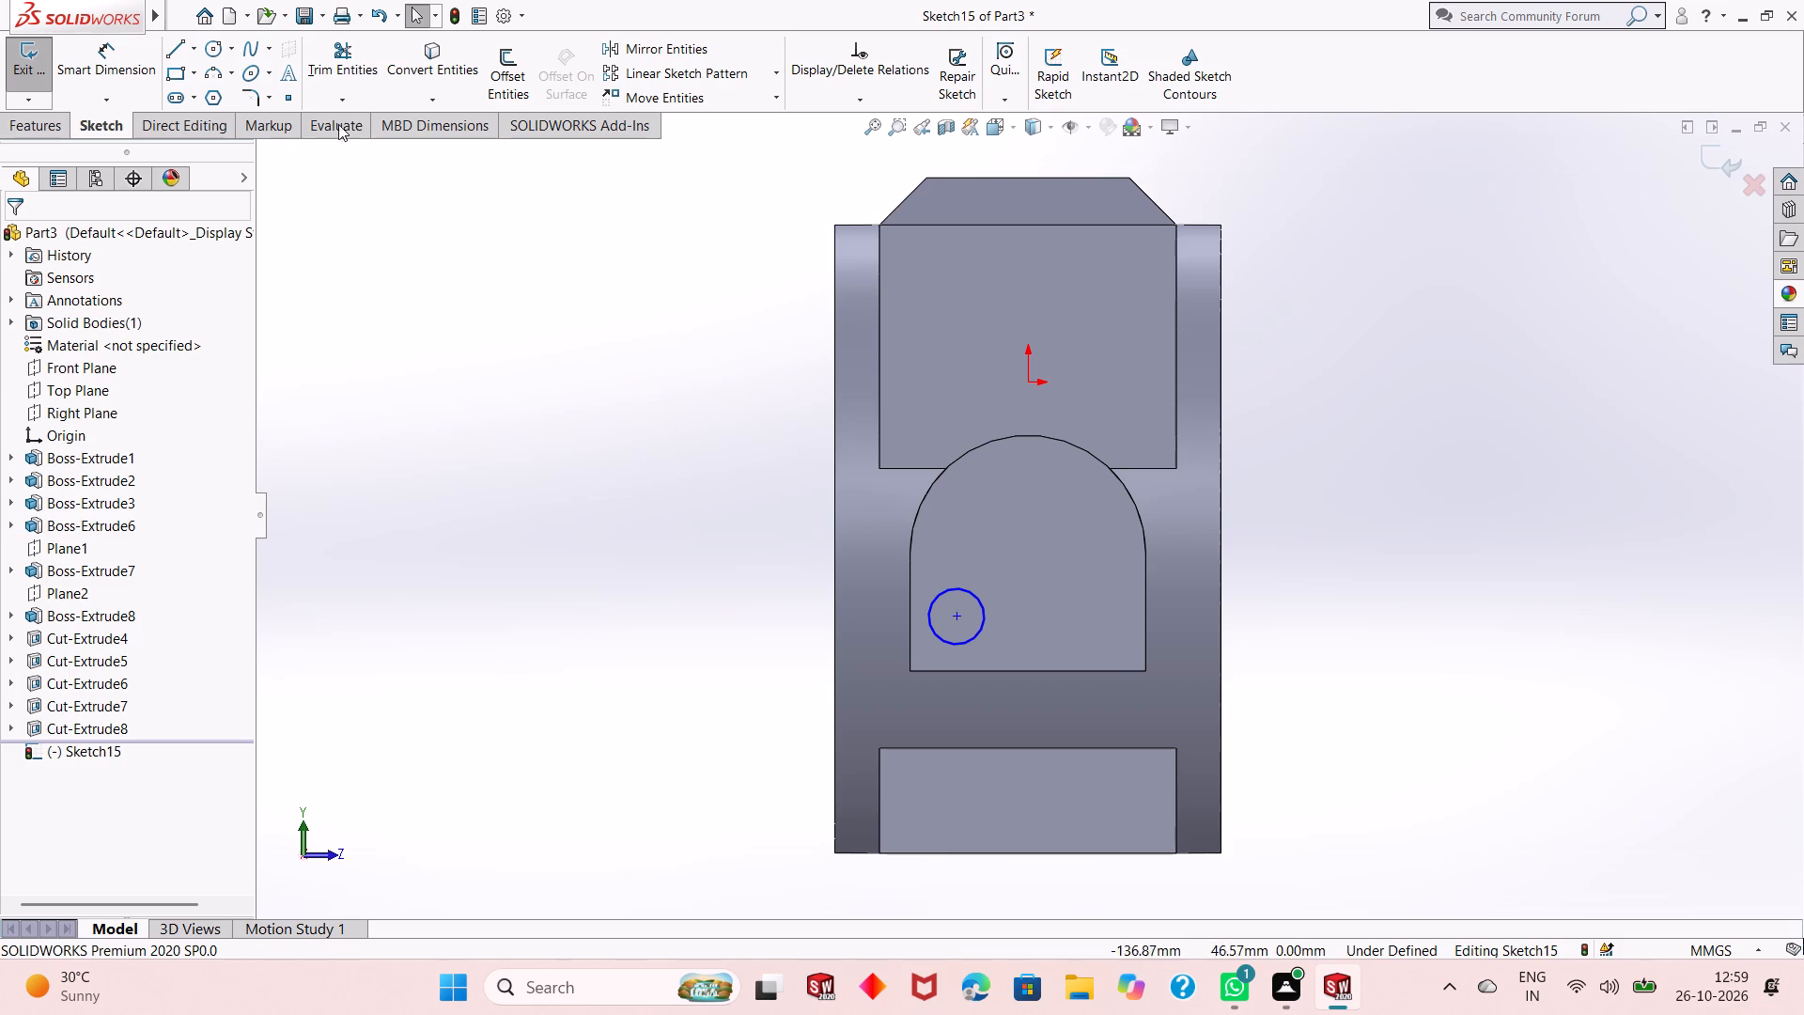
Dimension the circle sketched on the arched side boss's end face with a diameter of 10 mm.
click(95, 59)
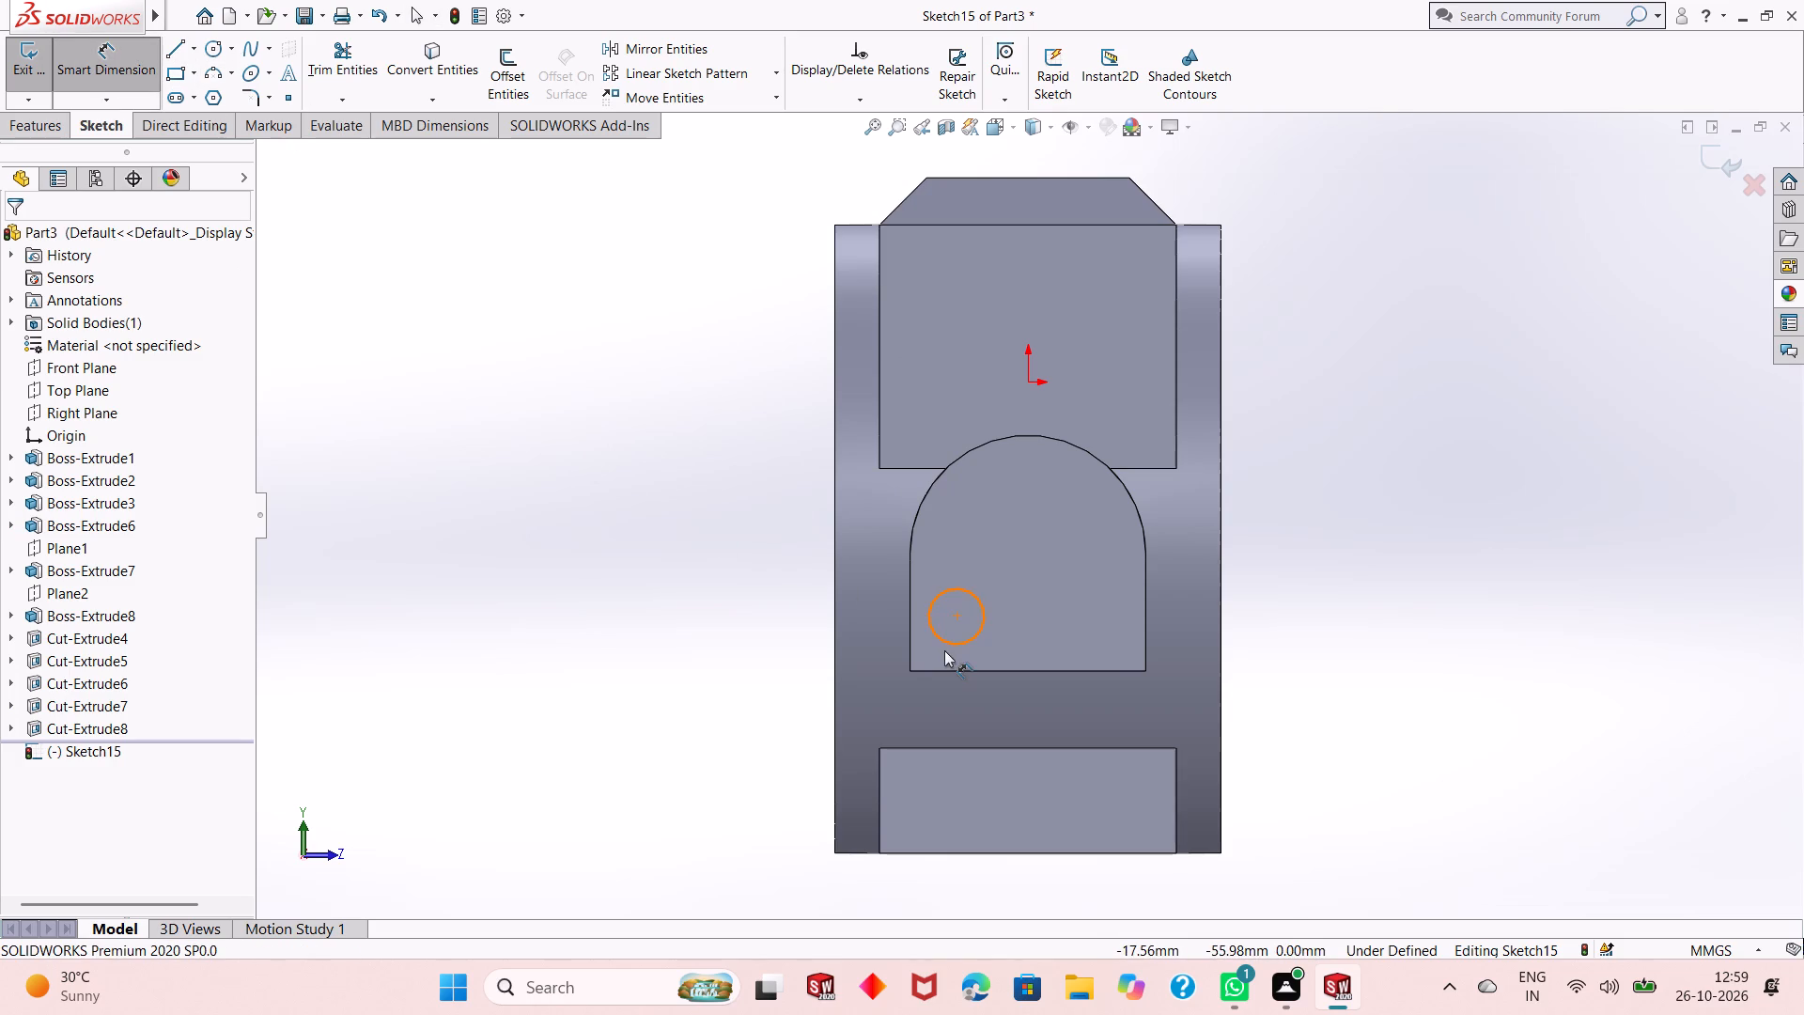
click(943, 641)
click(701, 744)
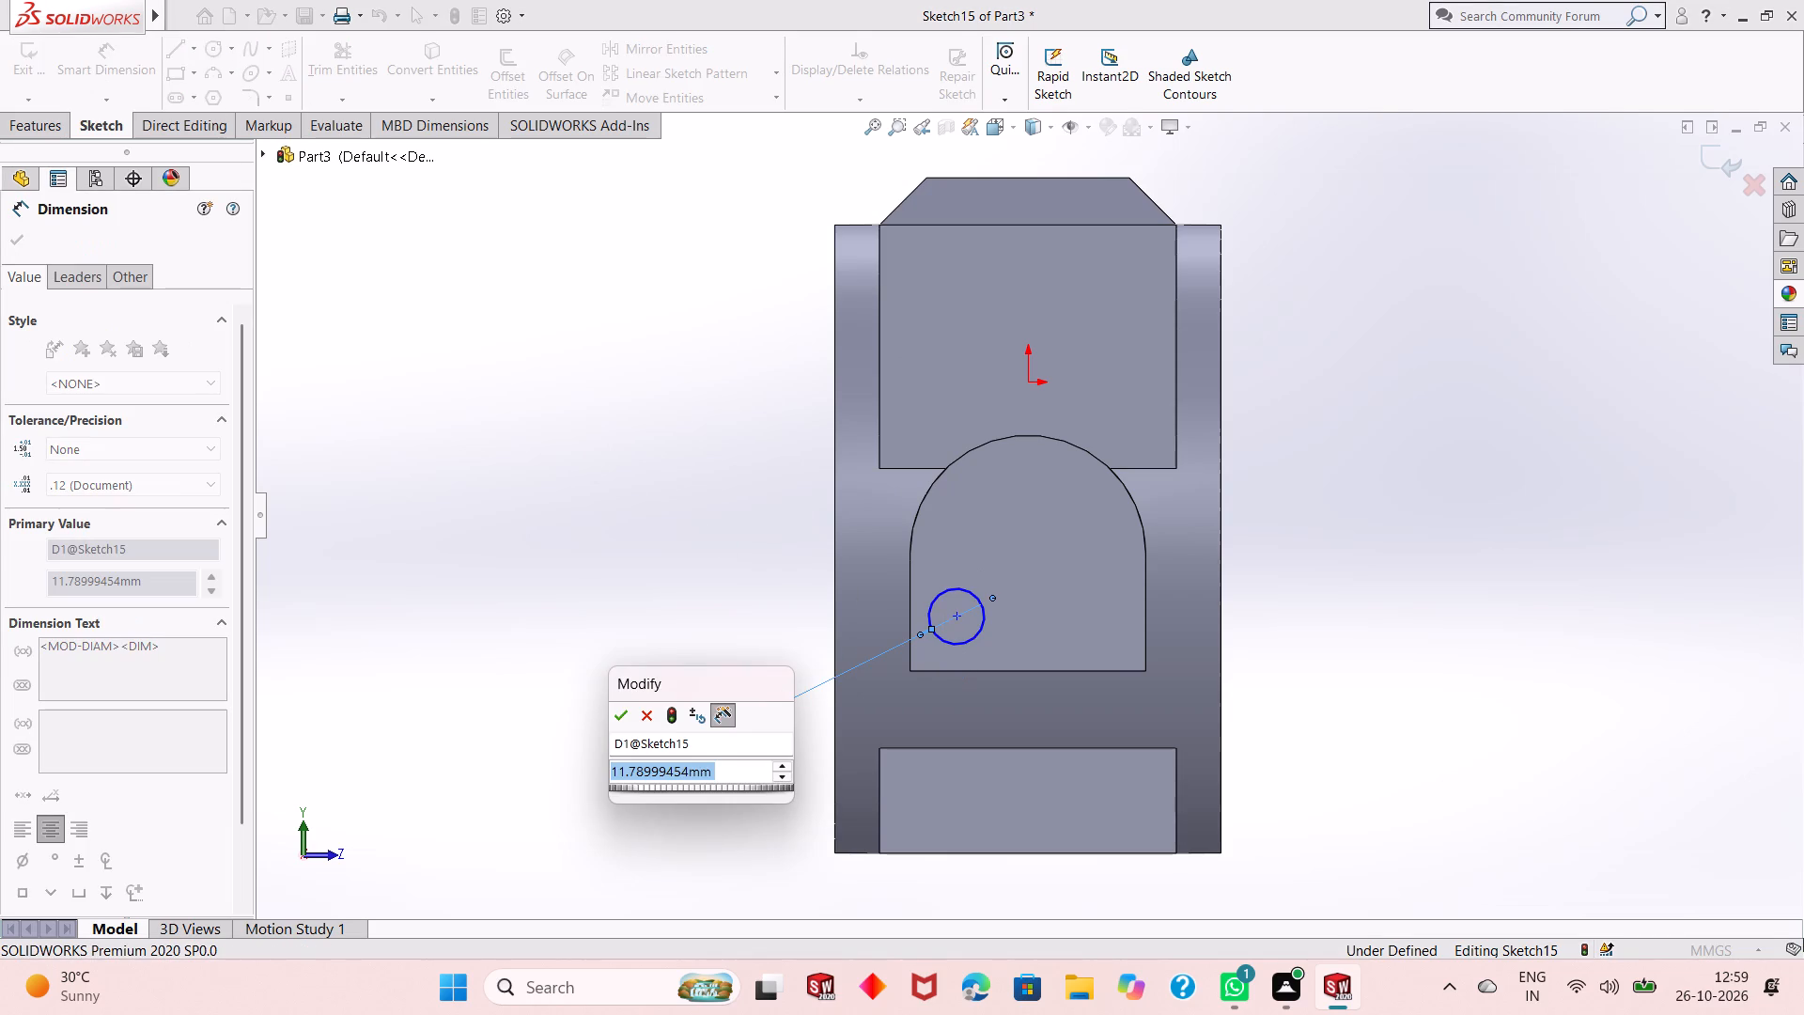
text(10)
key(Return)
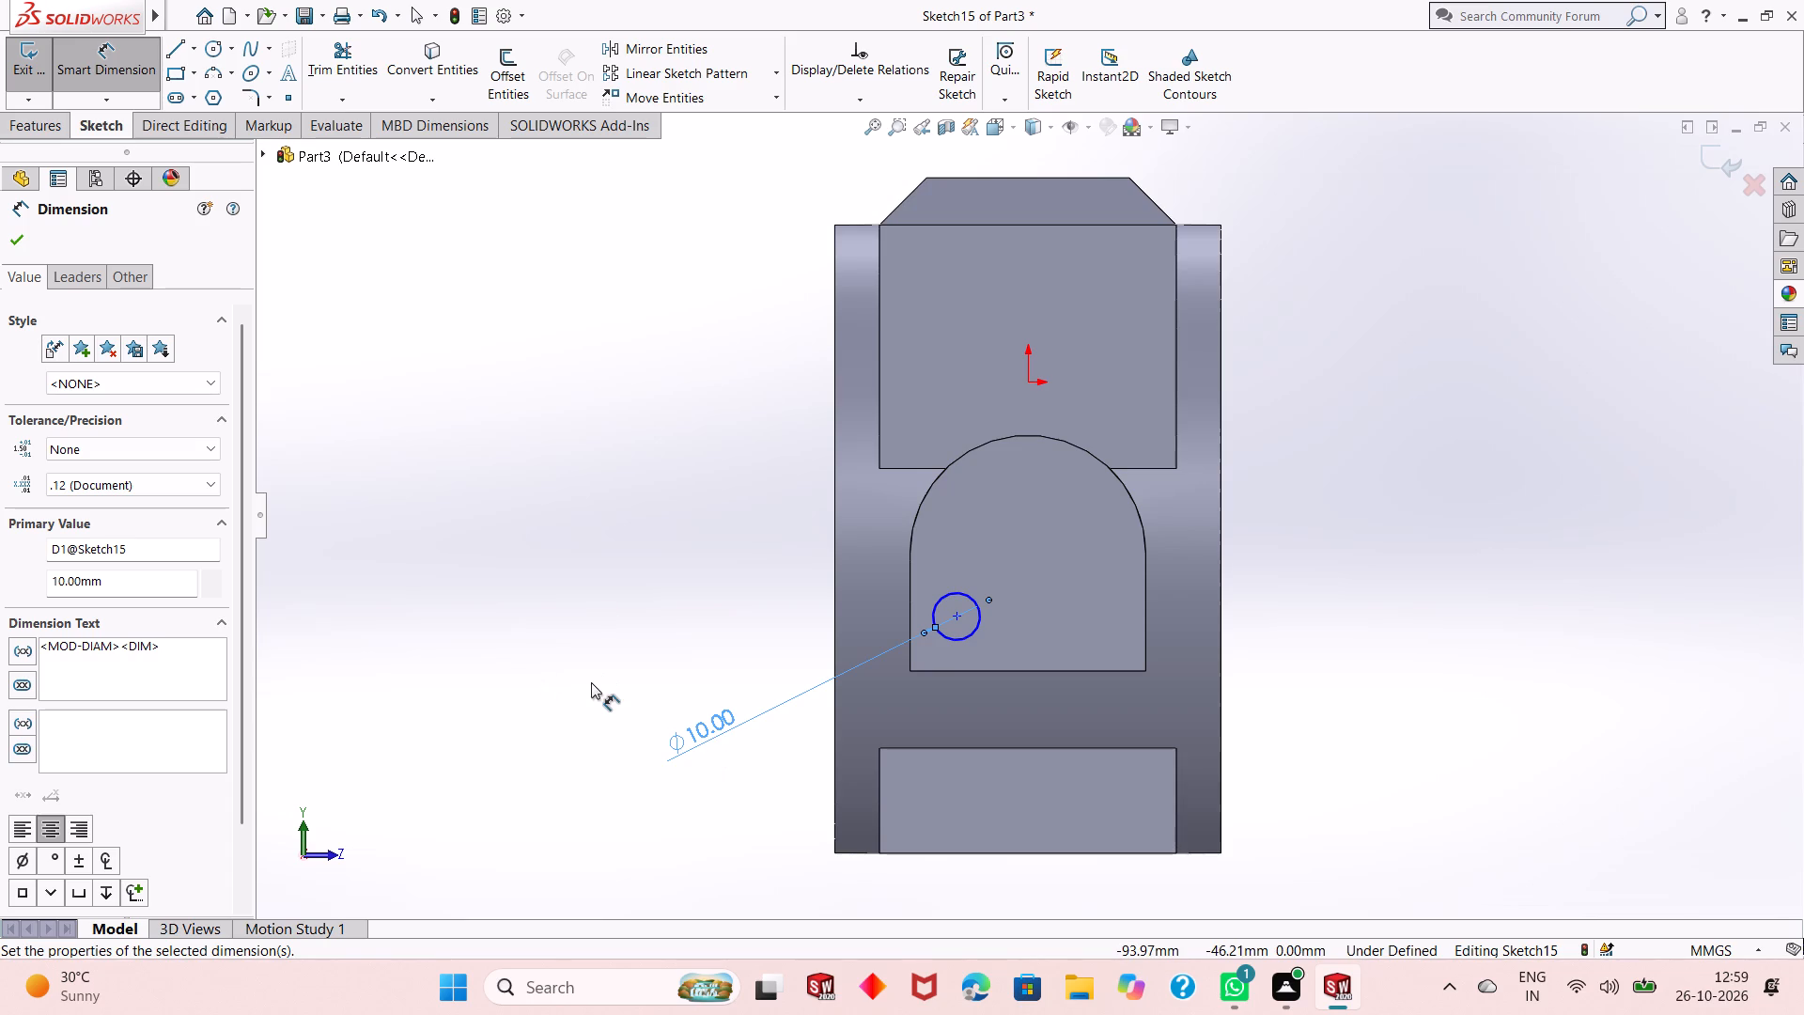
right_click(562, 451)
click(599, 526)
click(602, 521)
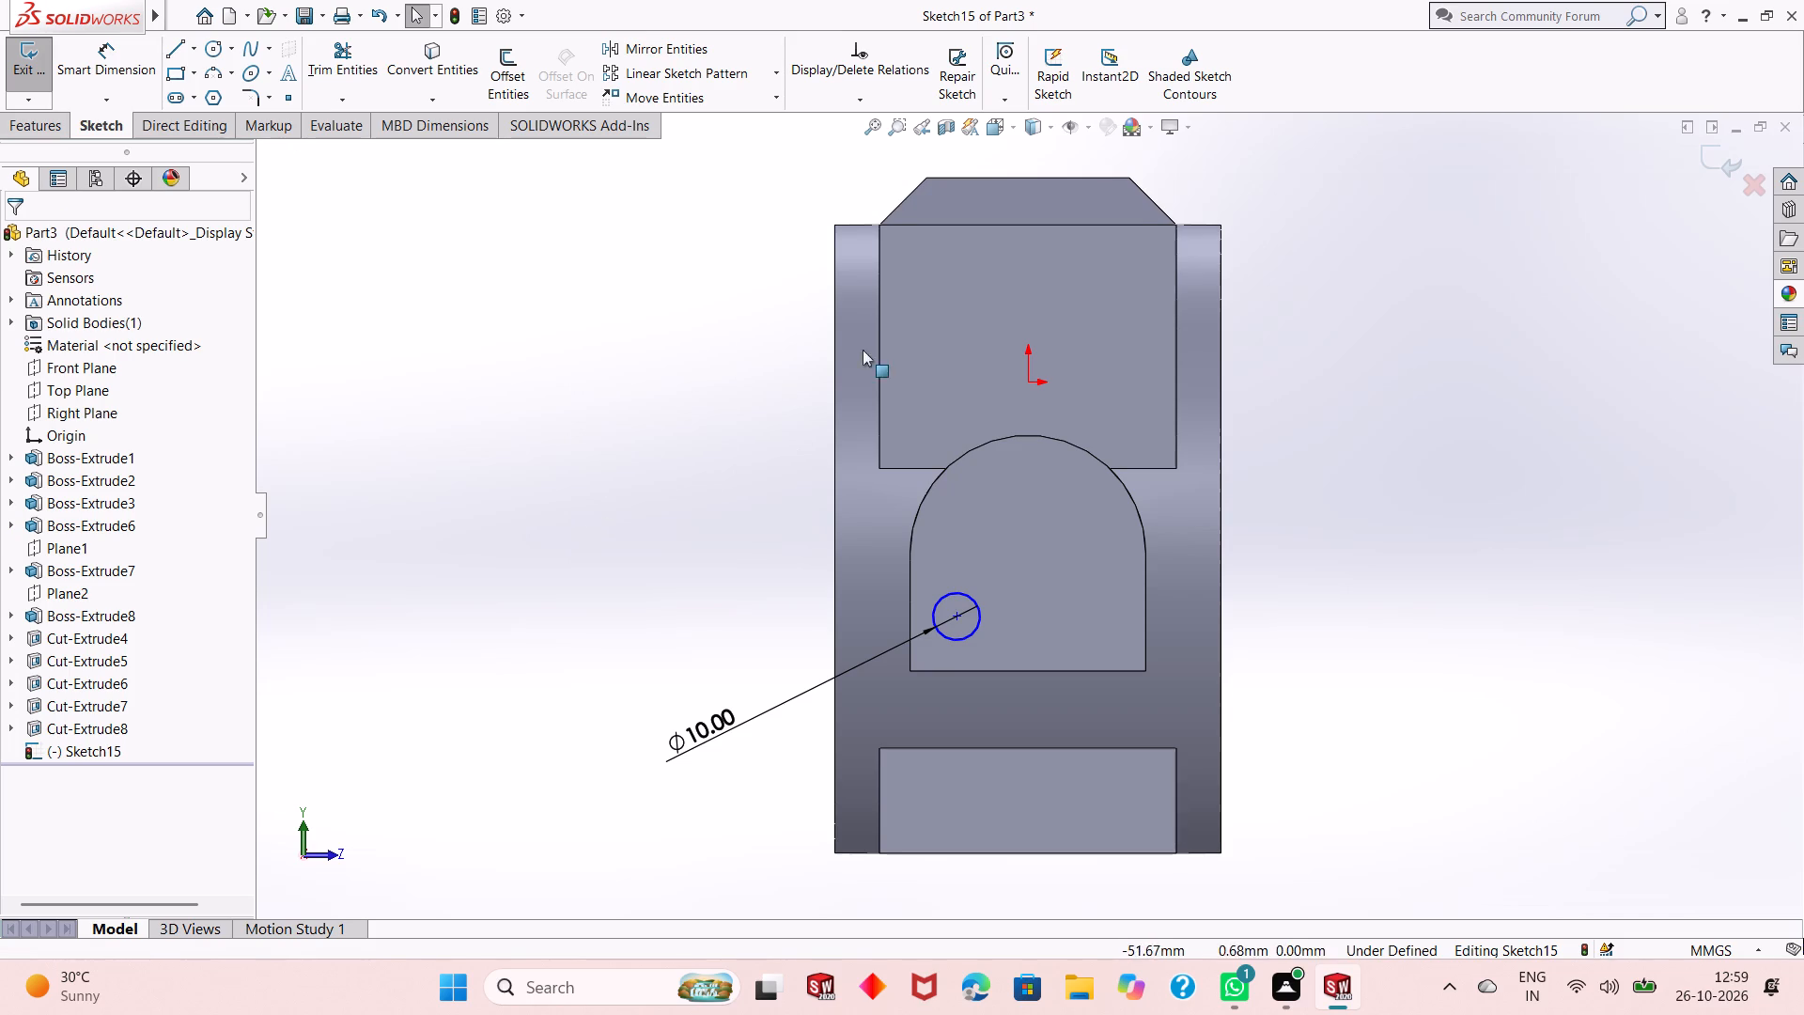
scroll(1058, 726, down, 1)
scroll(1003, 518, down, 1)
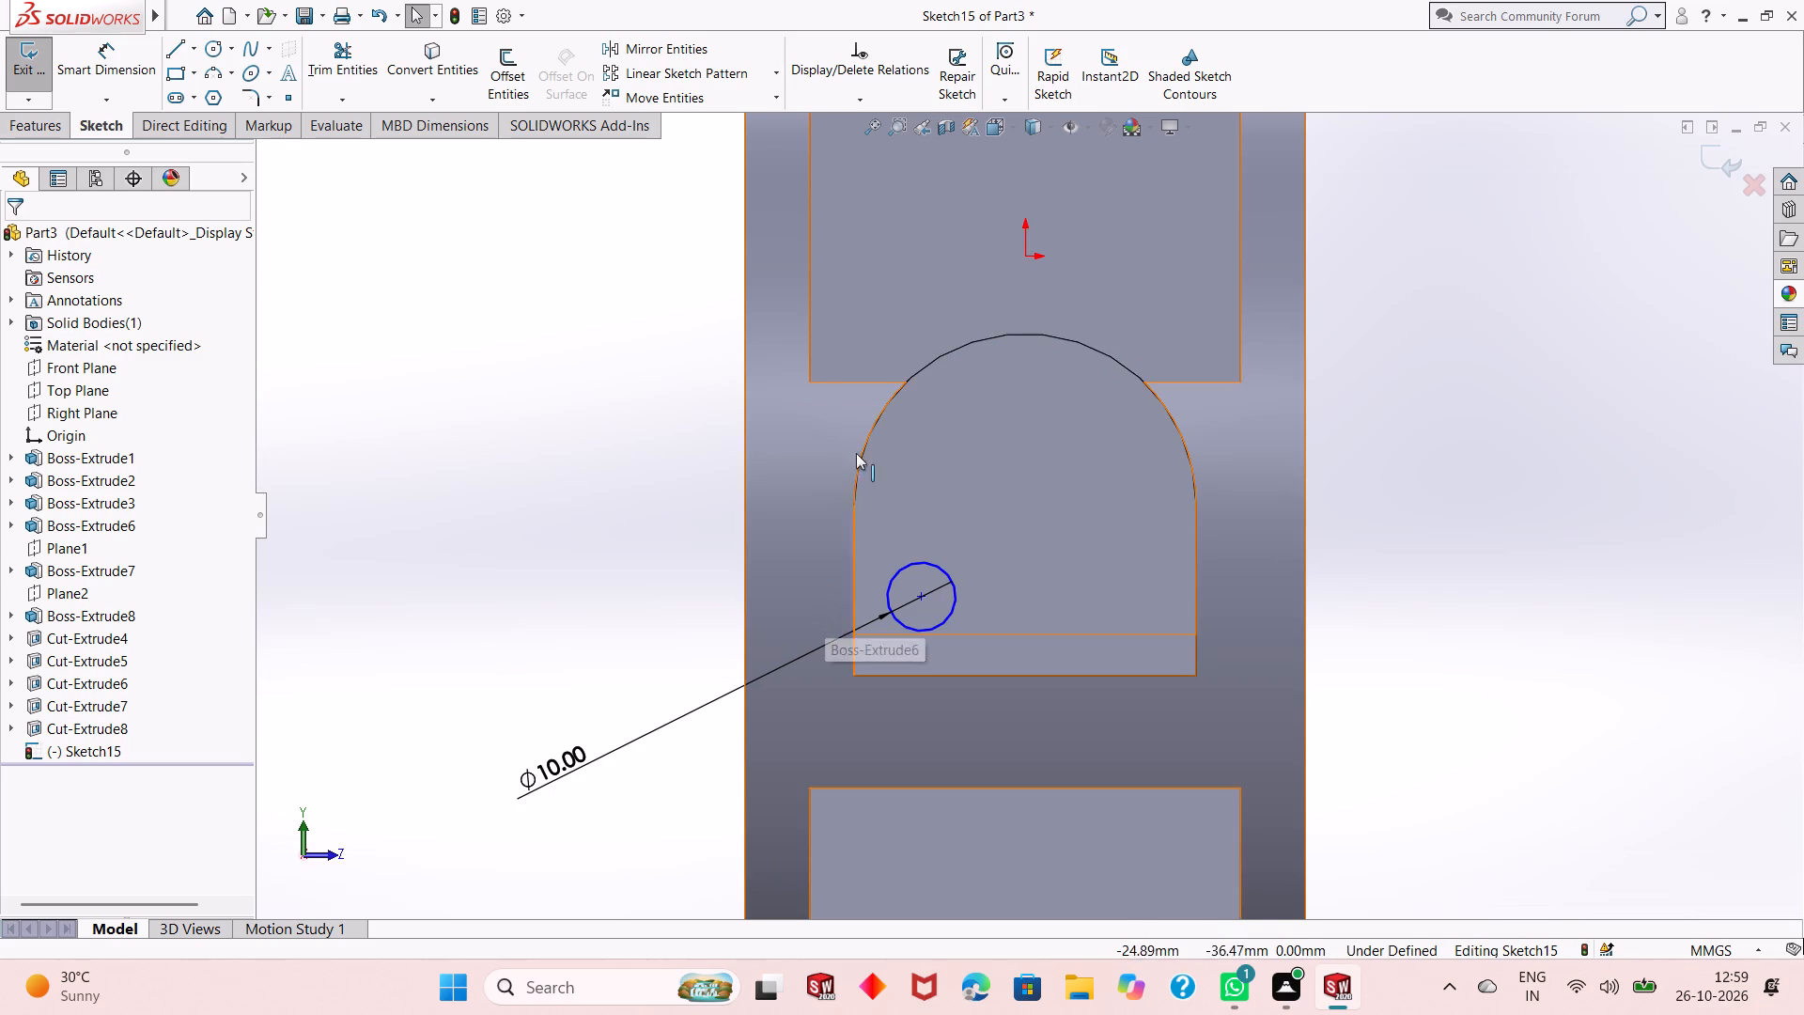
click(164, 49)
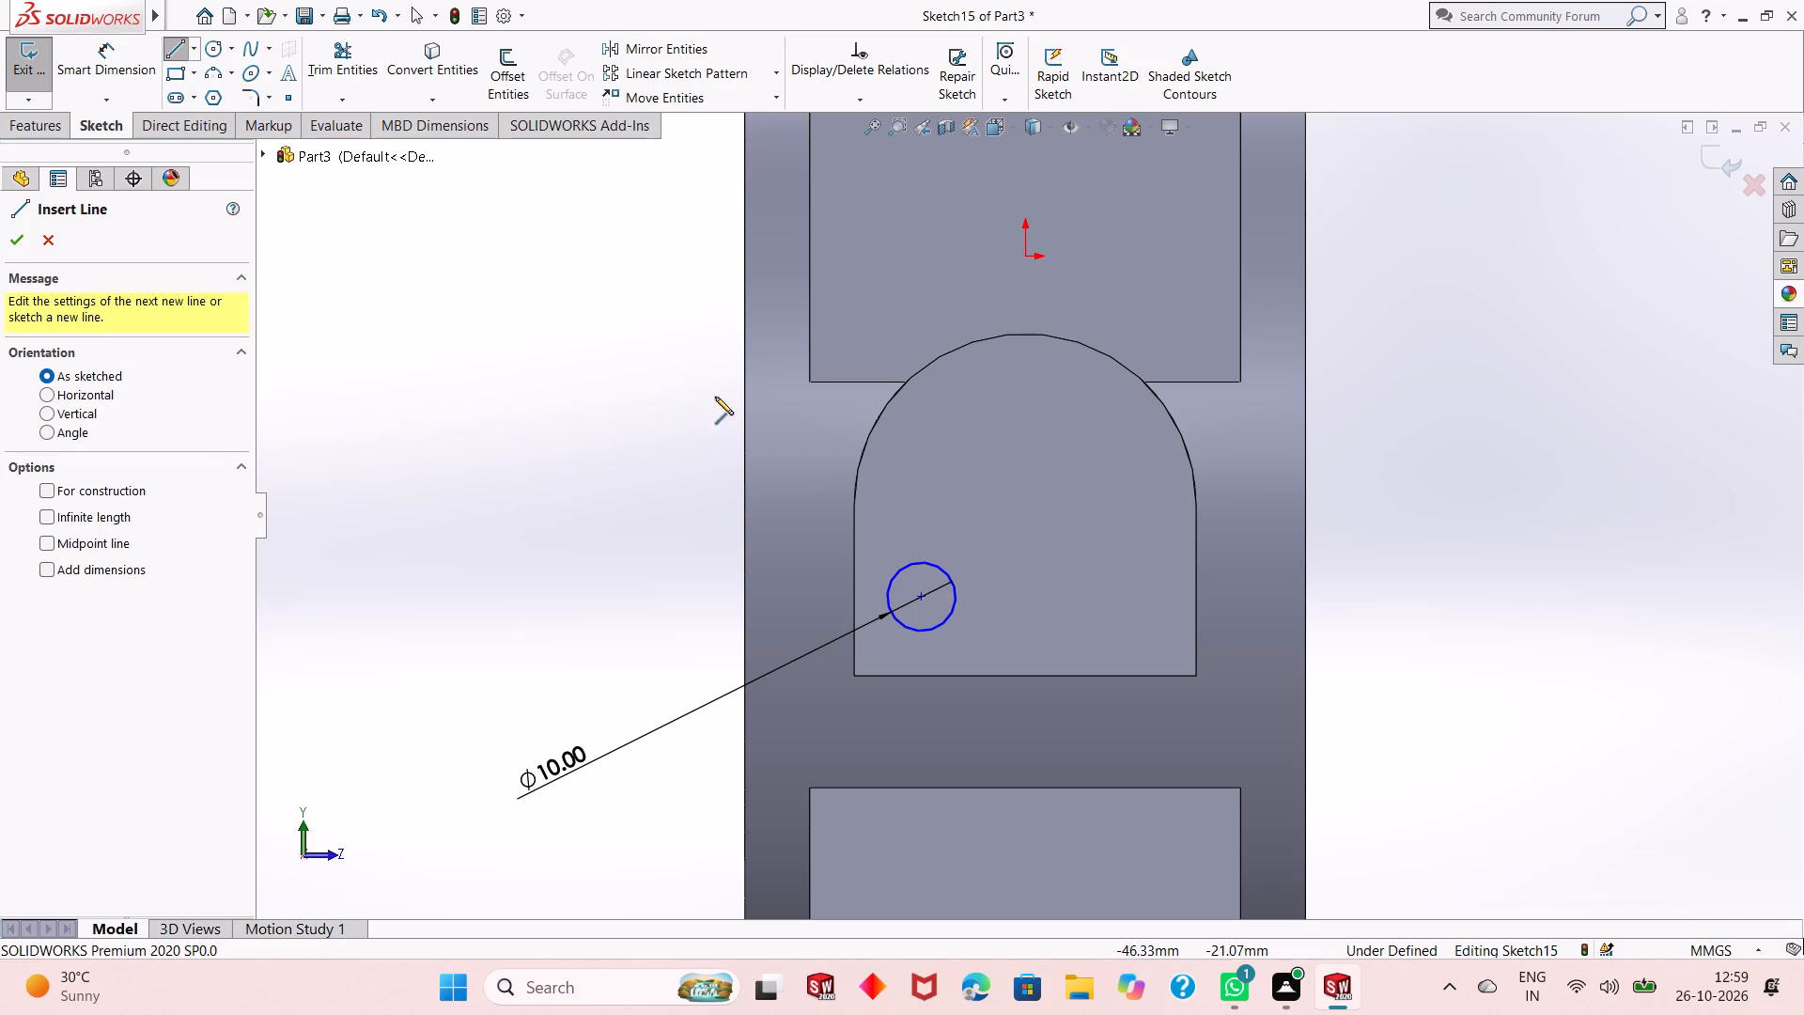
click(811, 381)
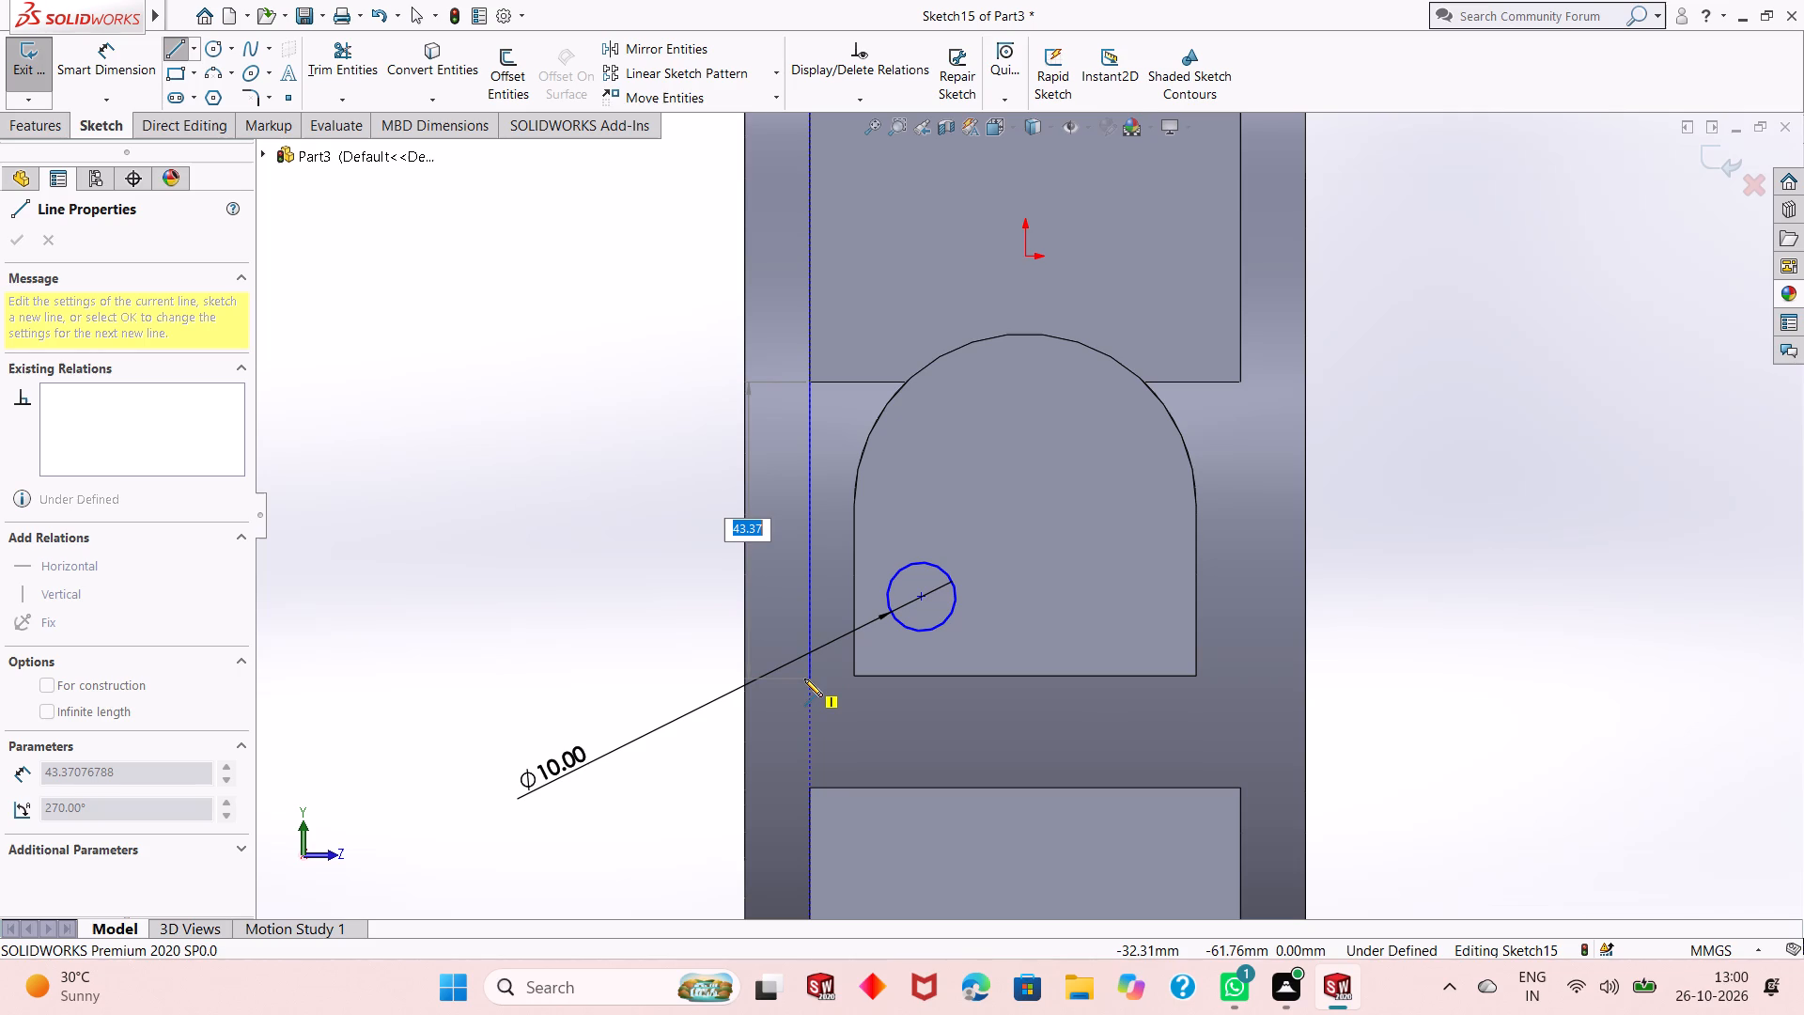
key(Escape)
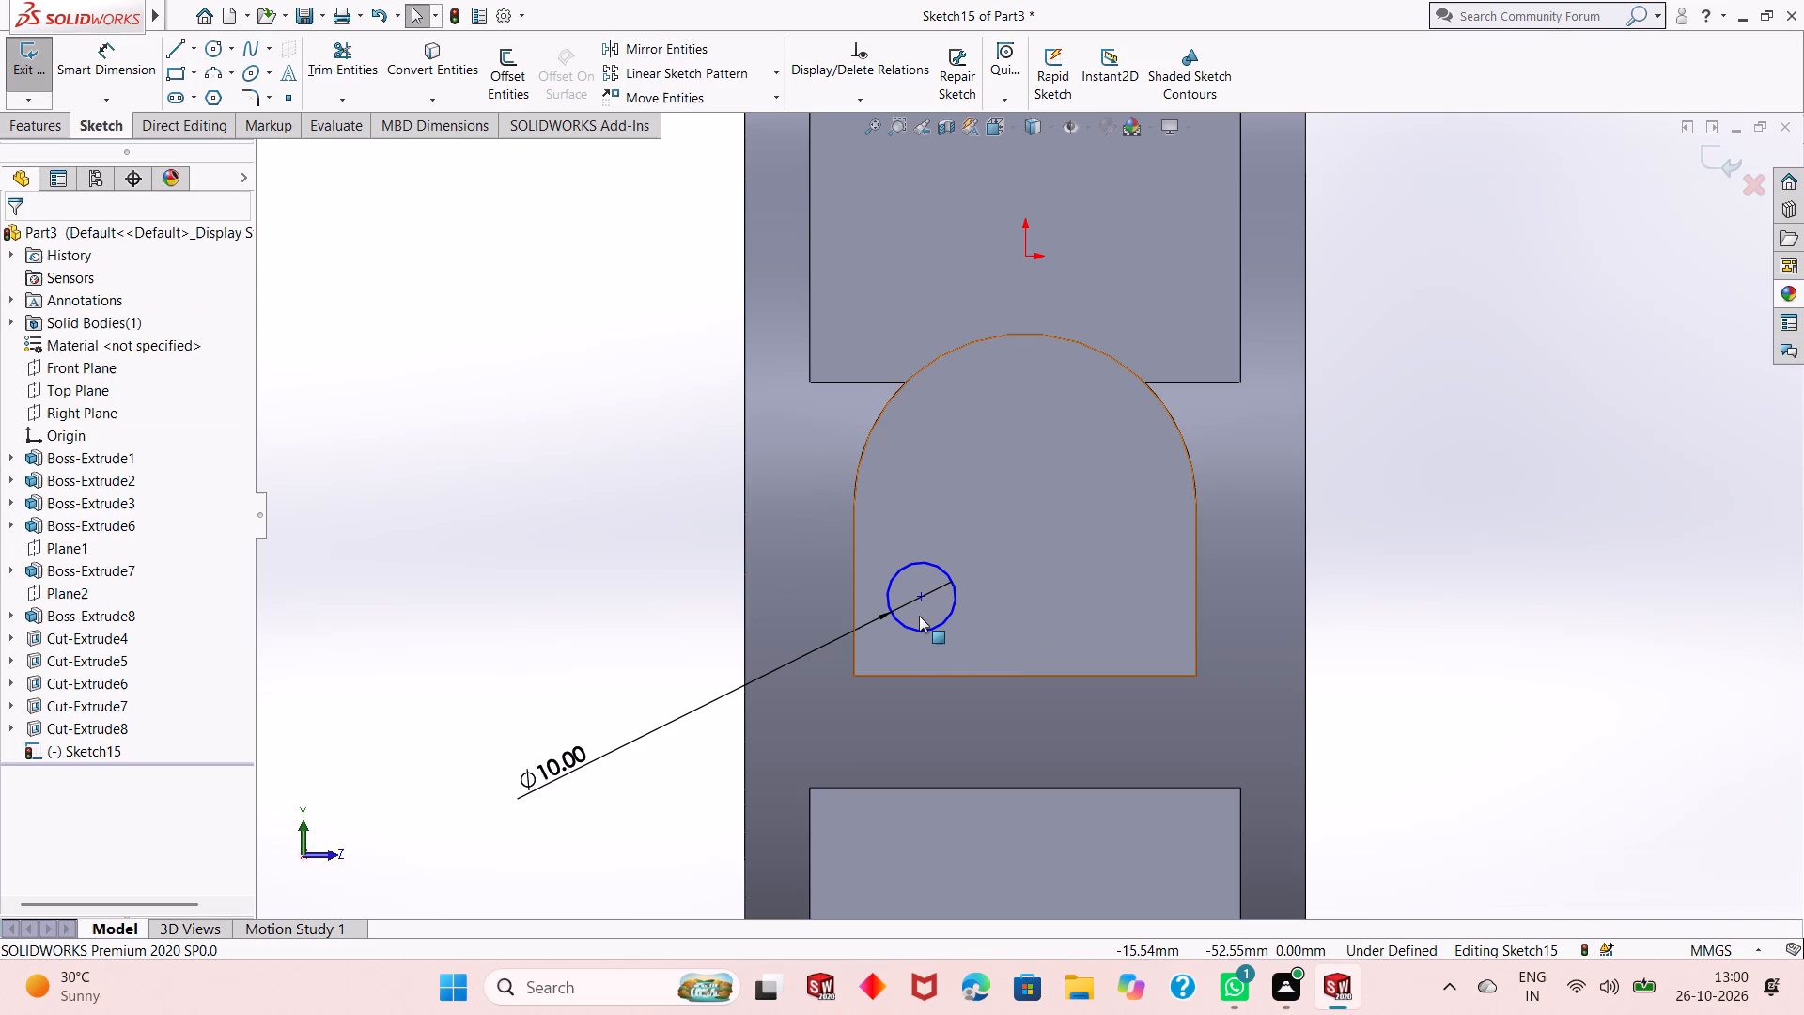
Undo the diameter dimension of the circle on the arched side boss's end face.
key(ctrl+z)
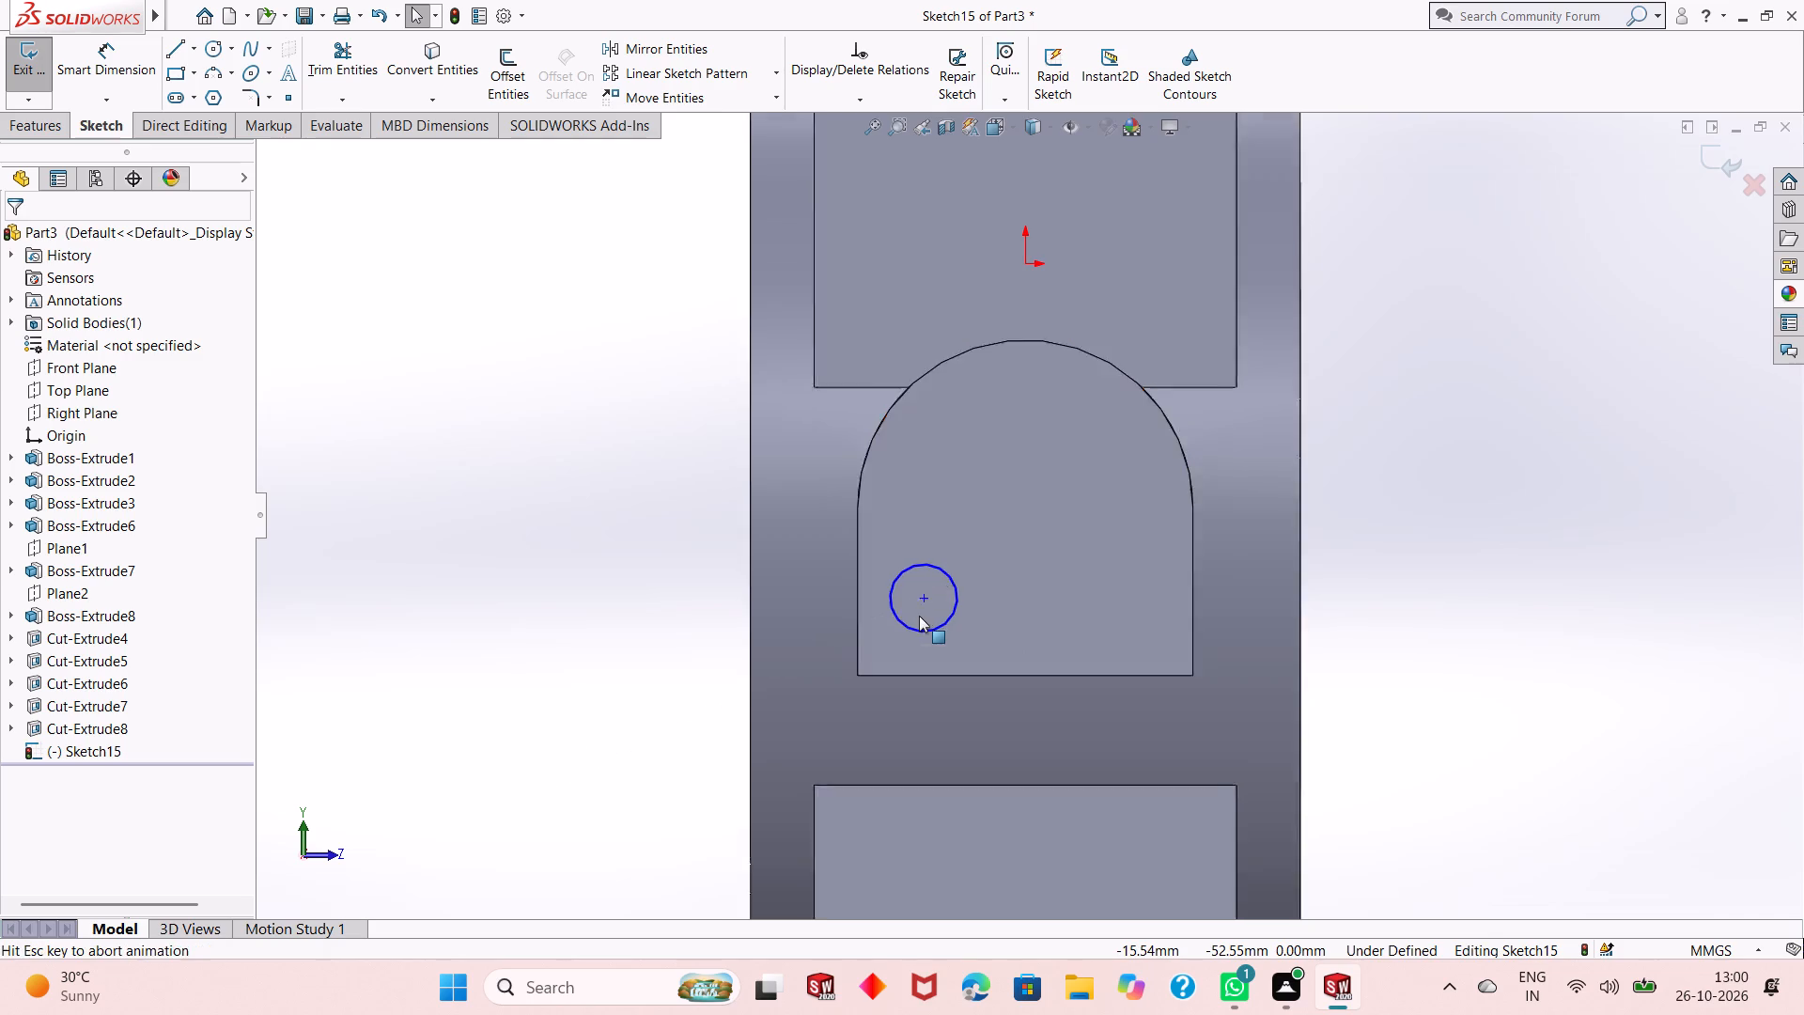
Undo the circle and the sketch started on the arched side boss's flat end face.
key(ctrl+z)
key(ctrl+z)
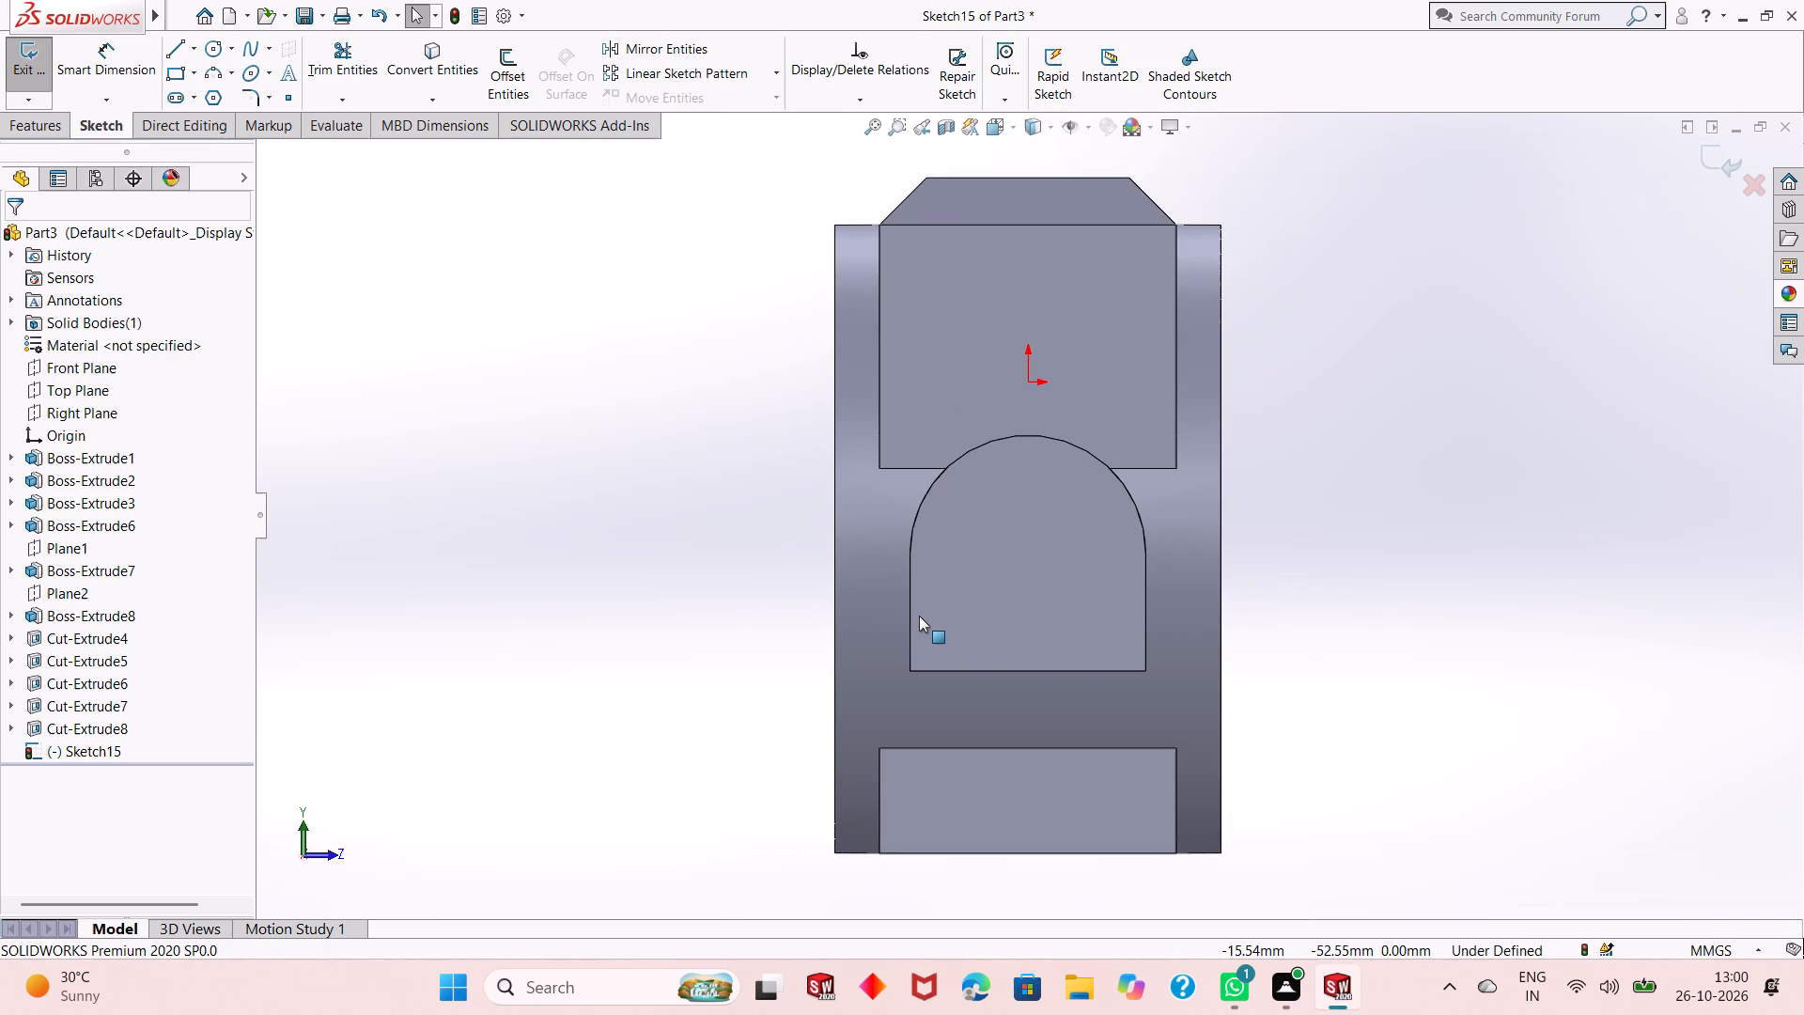
key(ctrl+z)
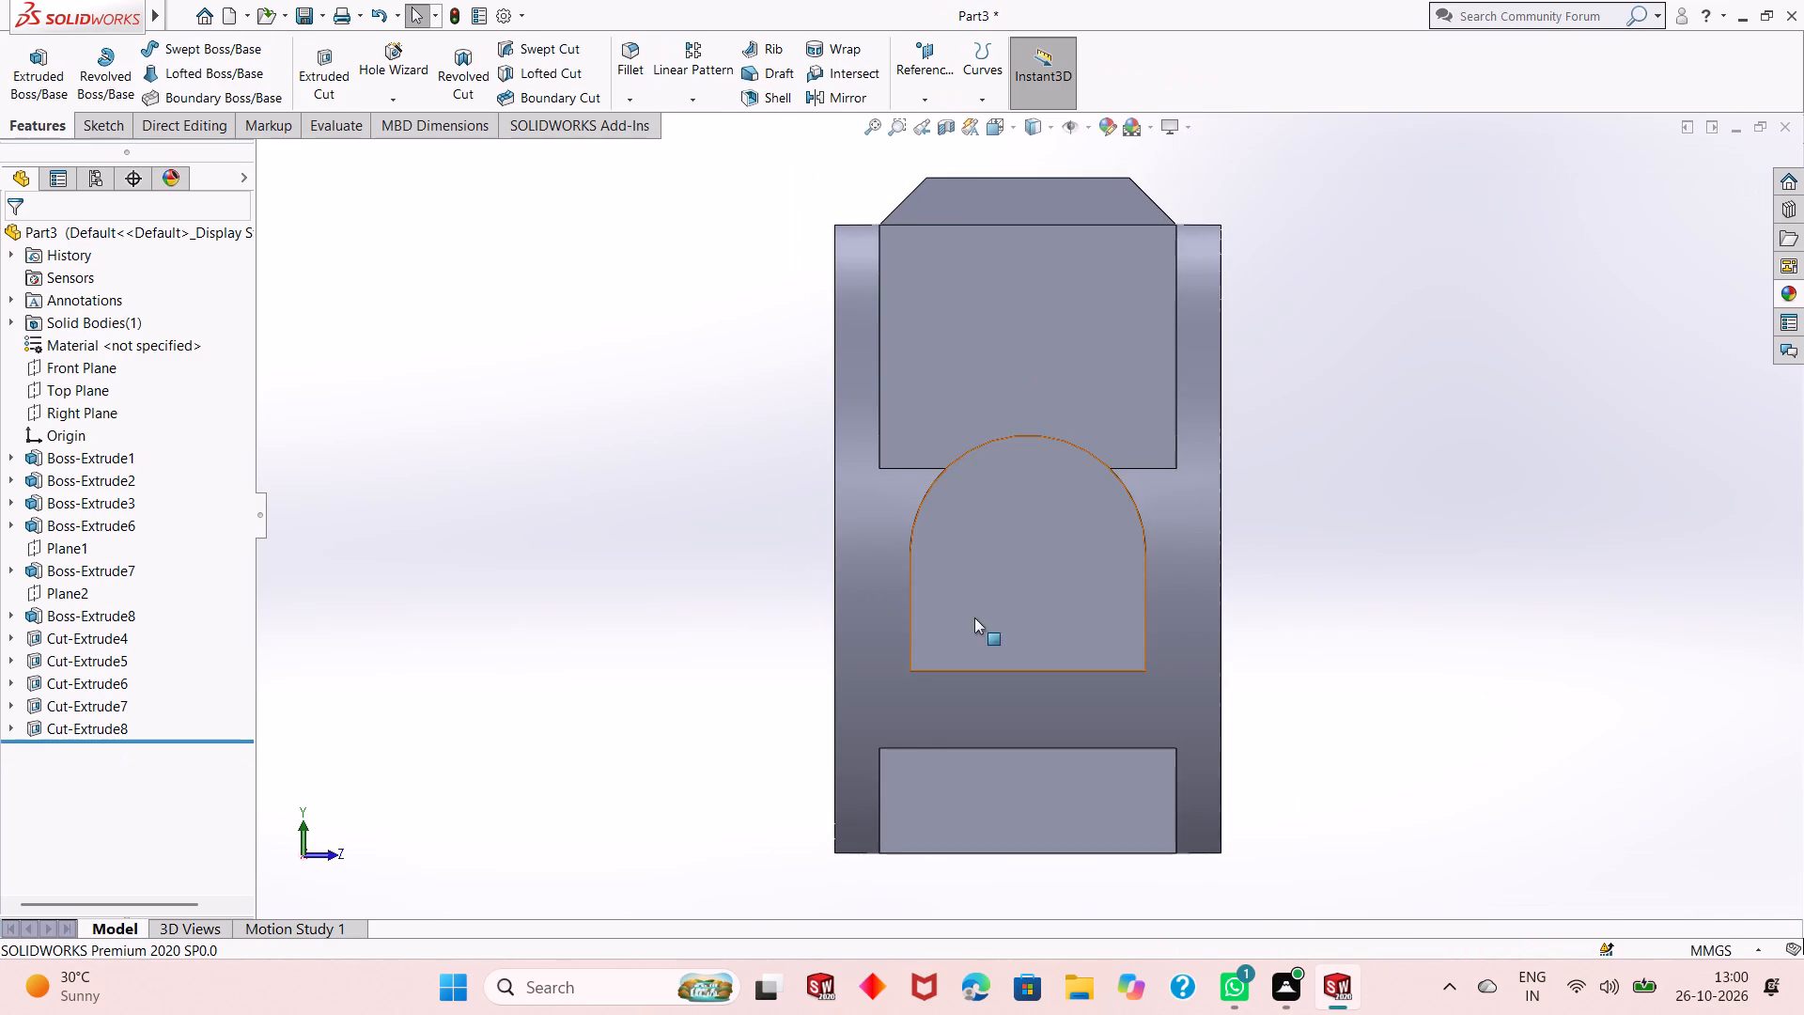
Delete the two arched side boss extrusions, Boss-Extrude7 and Boss-Extrude8, keeping their profile sketches.
scroll(911, 628, up, 1)
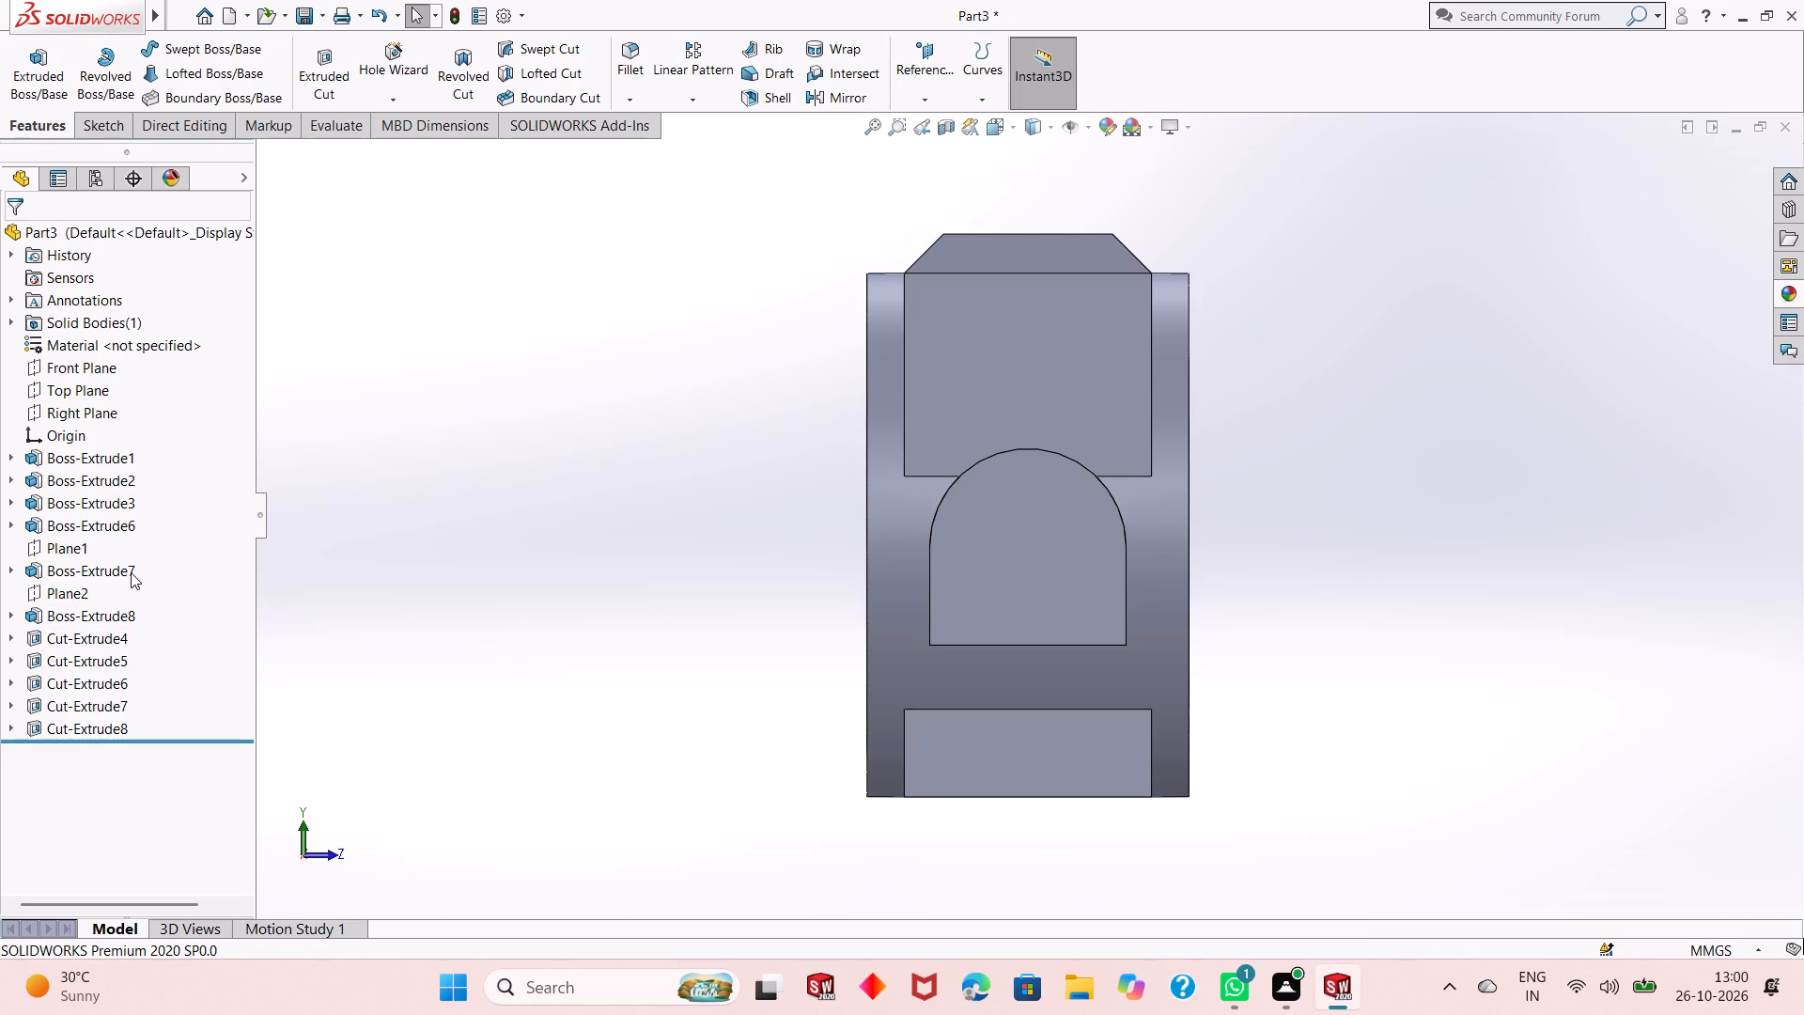
click(131, 572)
middle_drag(1033, 721, 1049, 721)
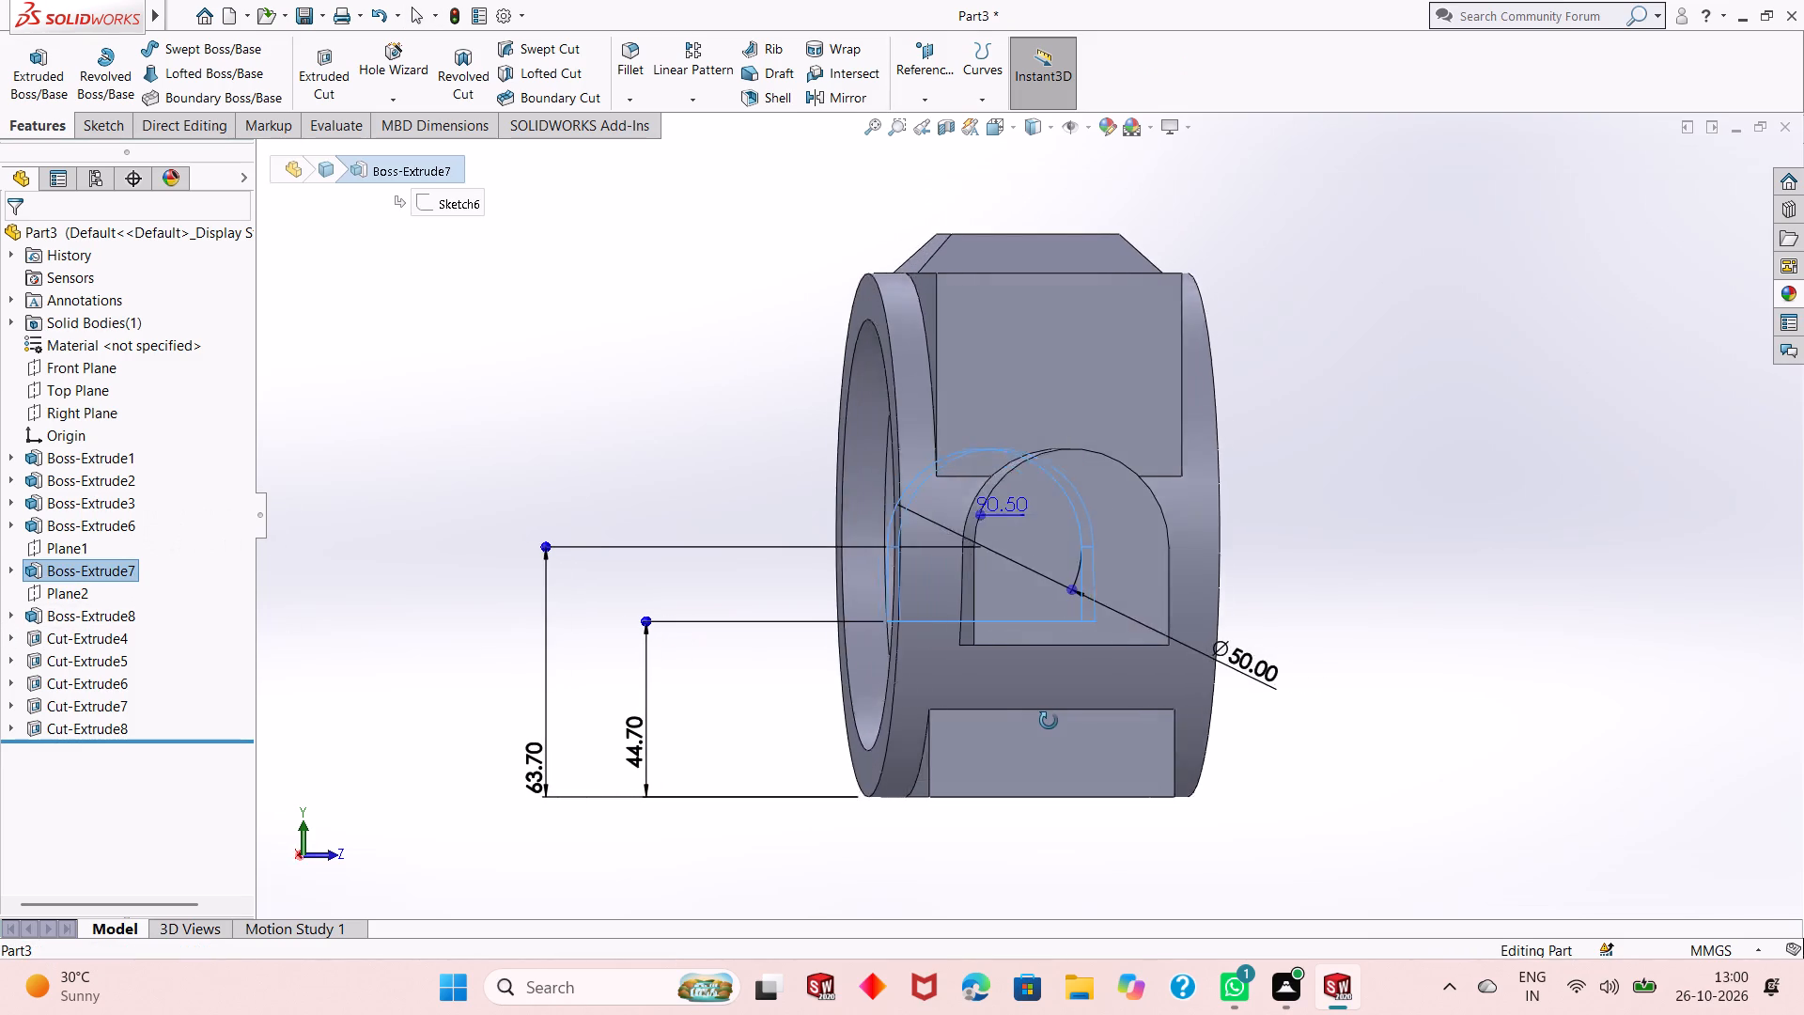
middle_drag(1049, 721, 1191, 720)
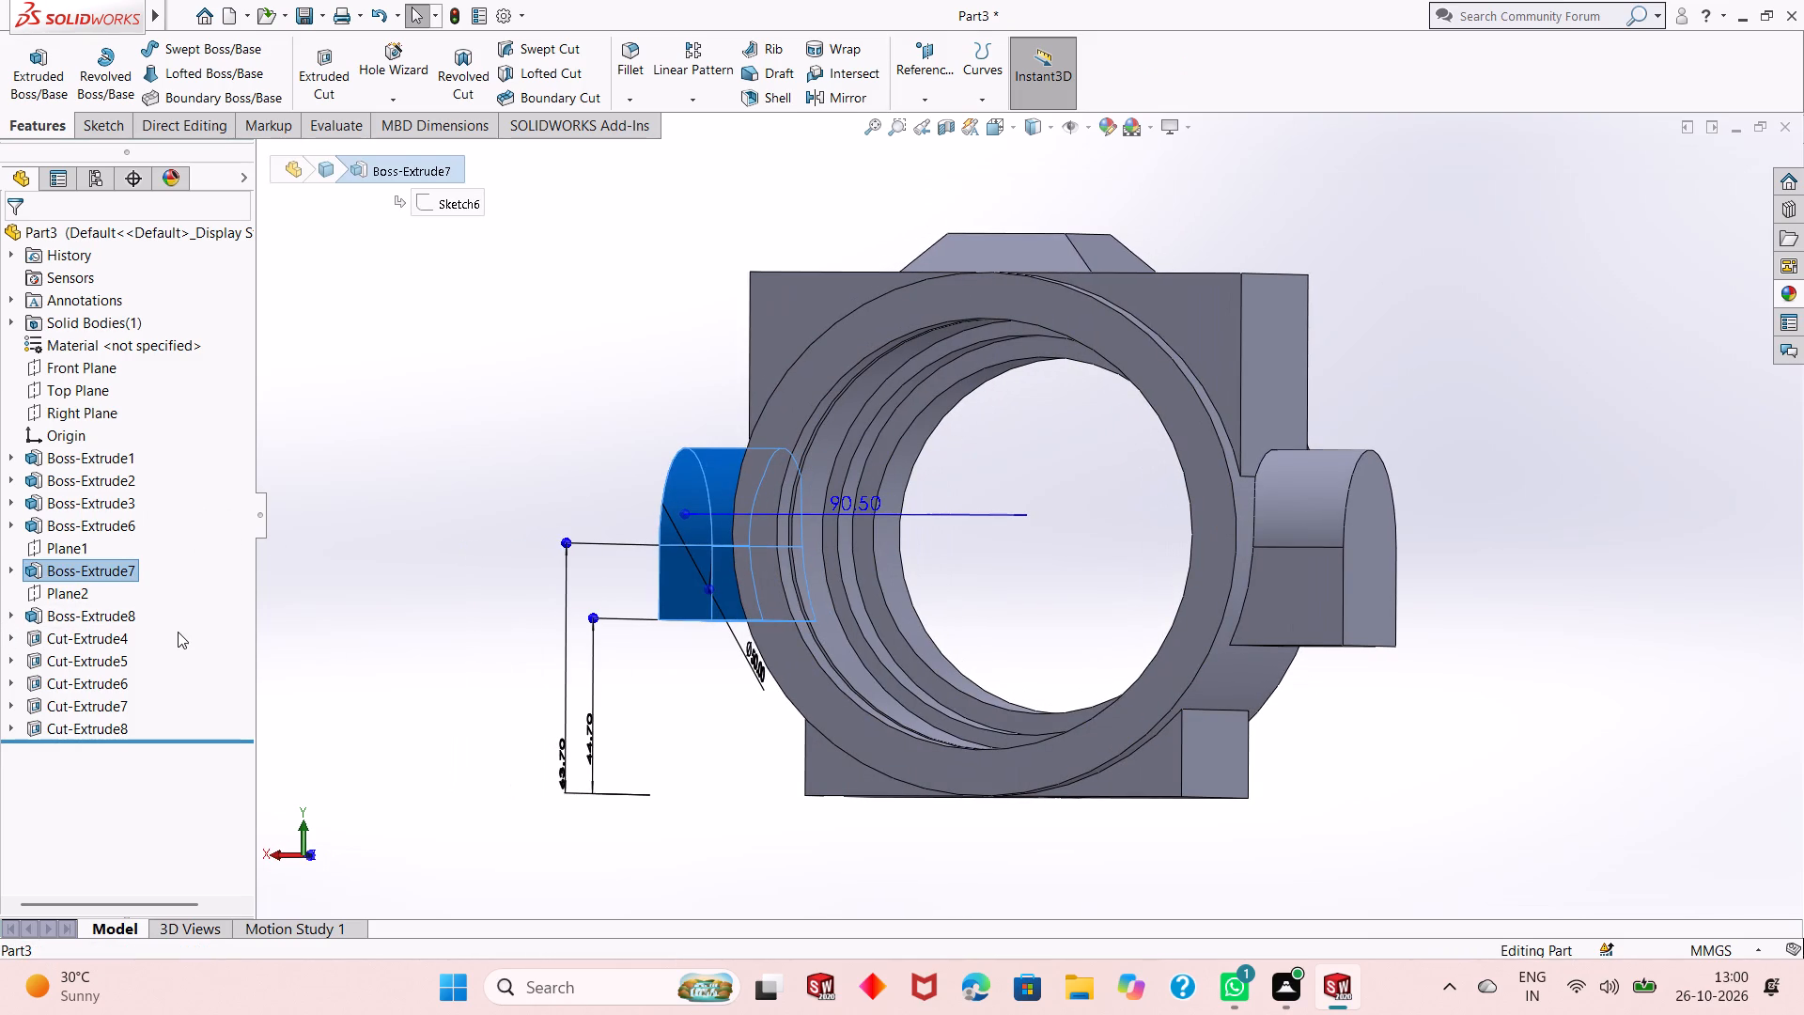
key(Escape)
right_click(93, 559)
click(135, 664)
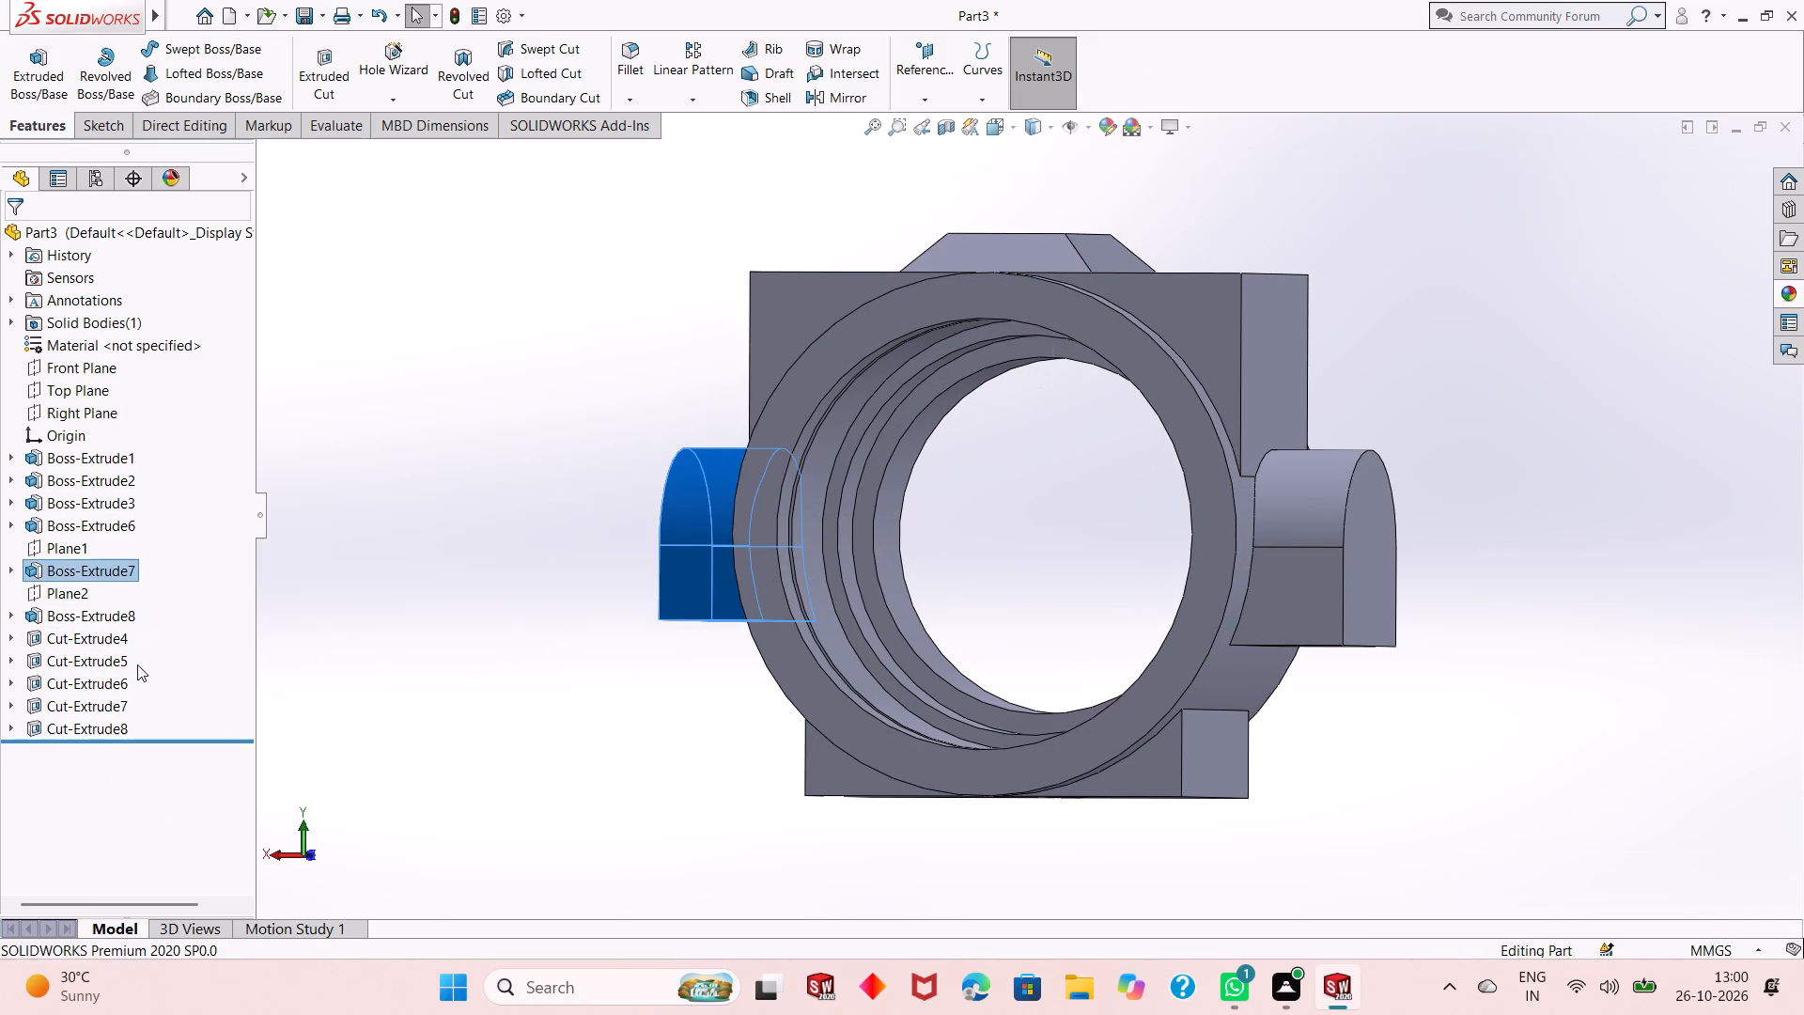
click(1065, 363)
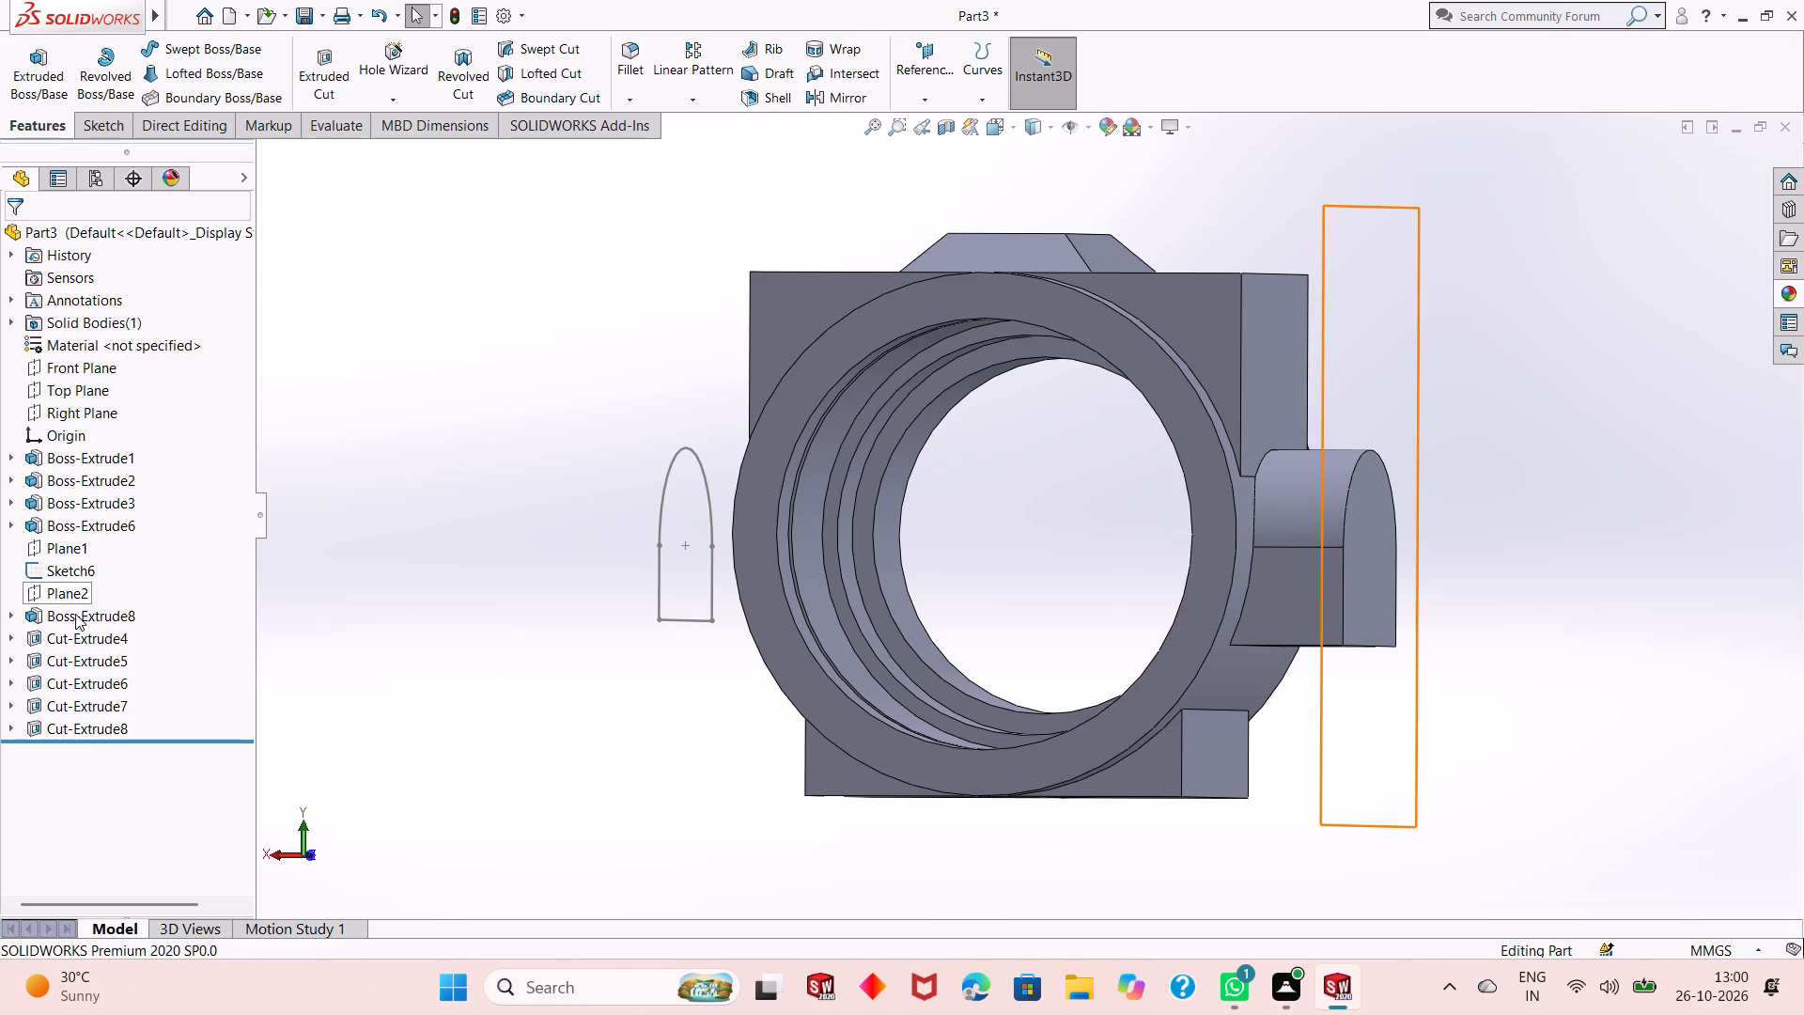
right_click(75, 614)
click(186, 714)
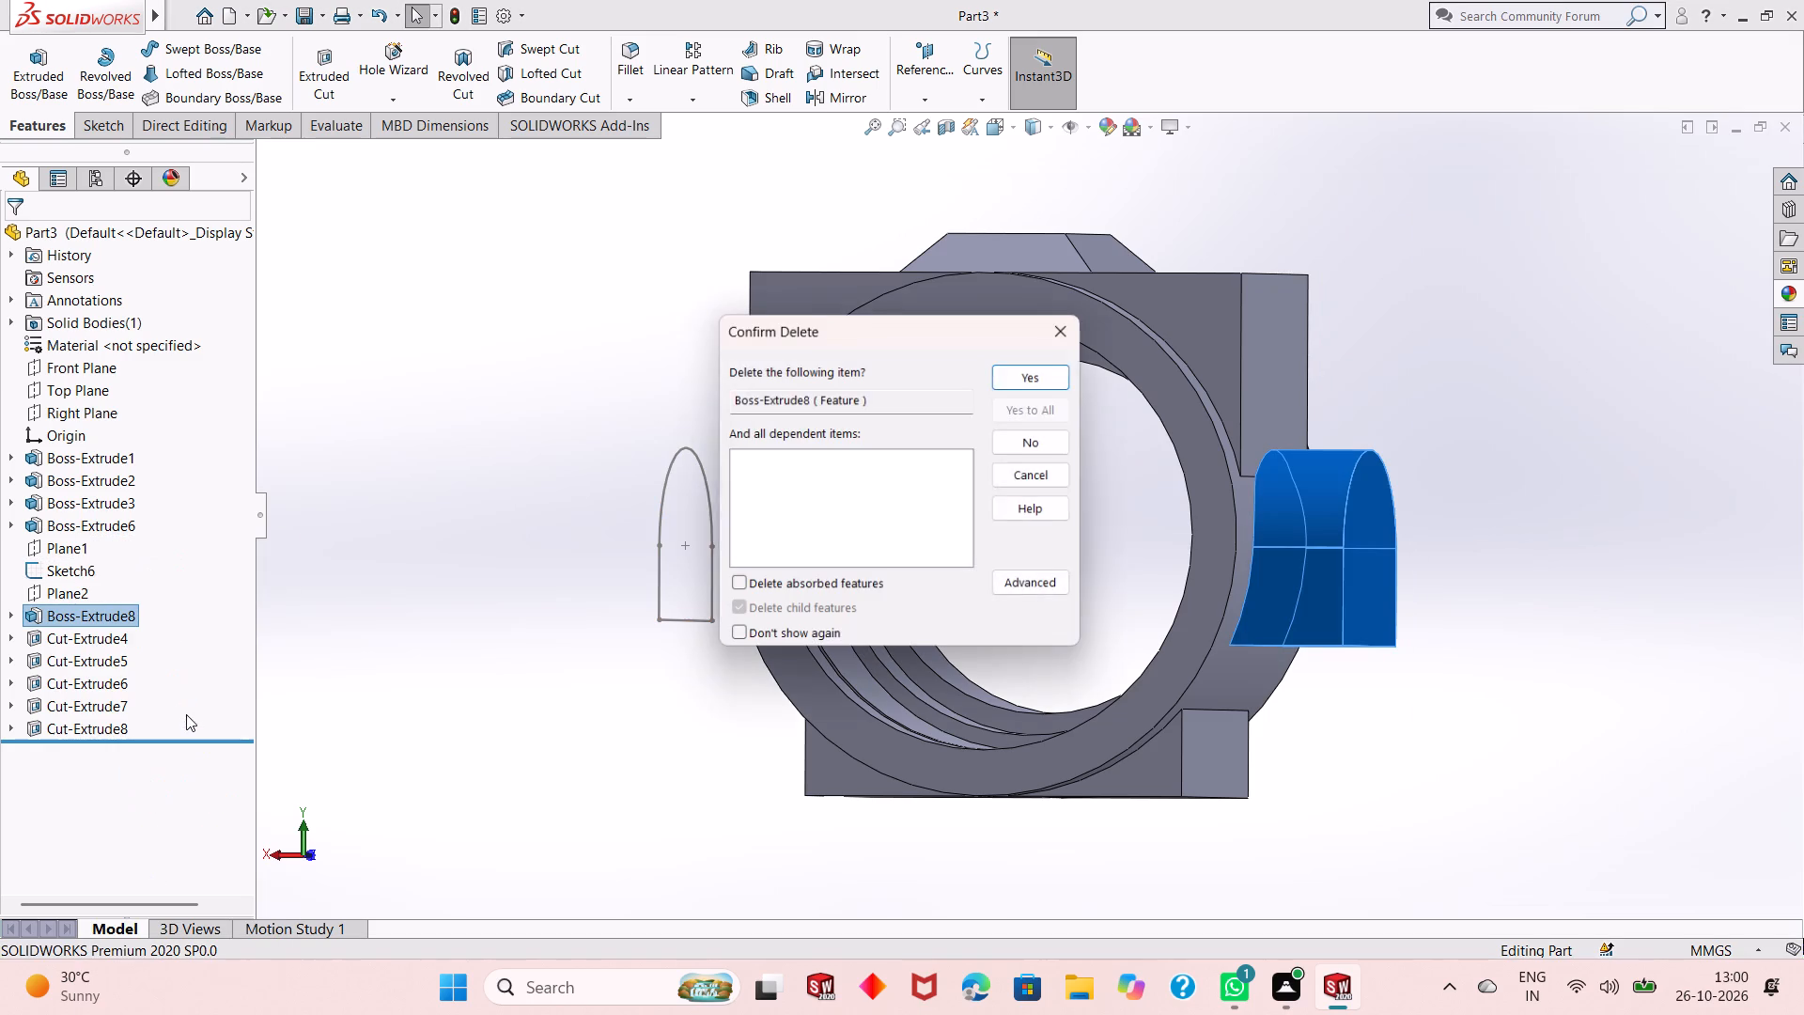
click(1058, 366)
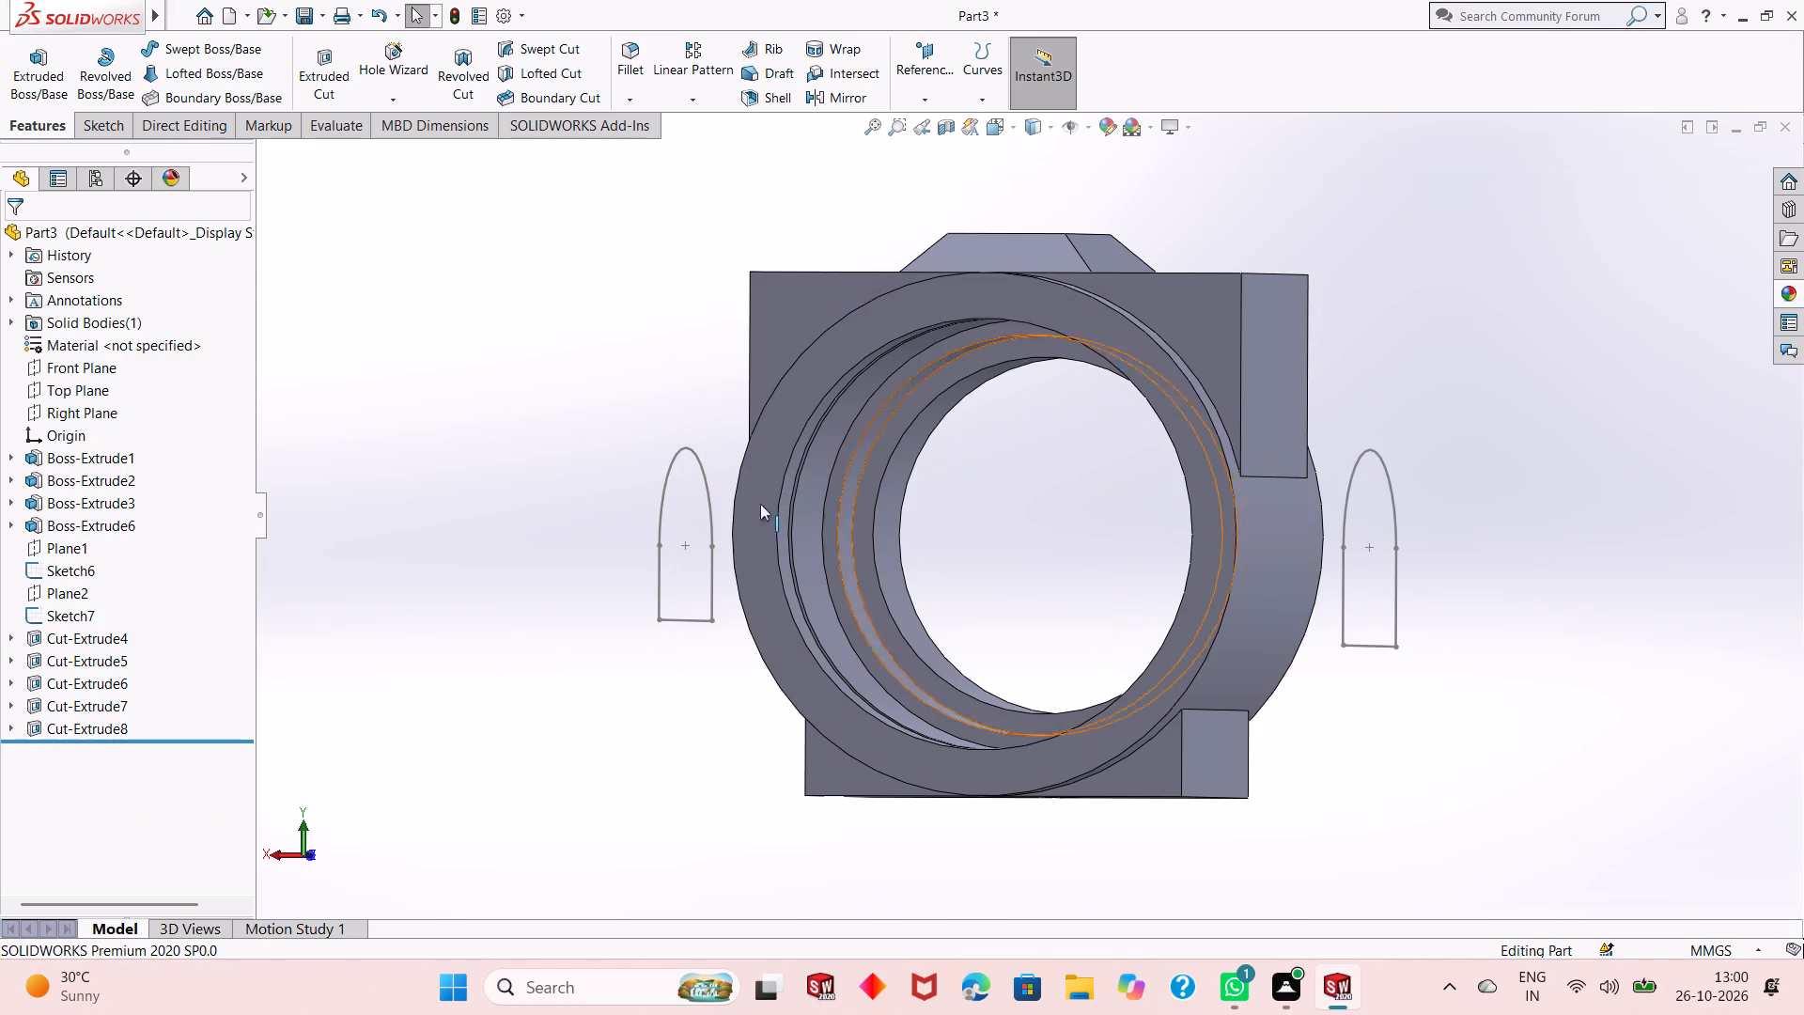
Edit Sketch6, the first side boss's arched profile, and set its arc diameter to 58 mm.
click(63, 566)
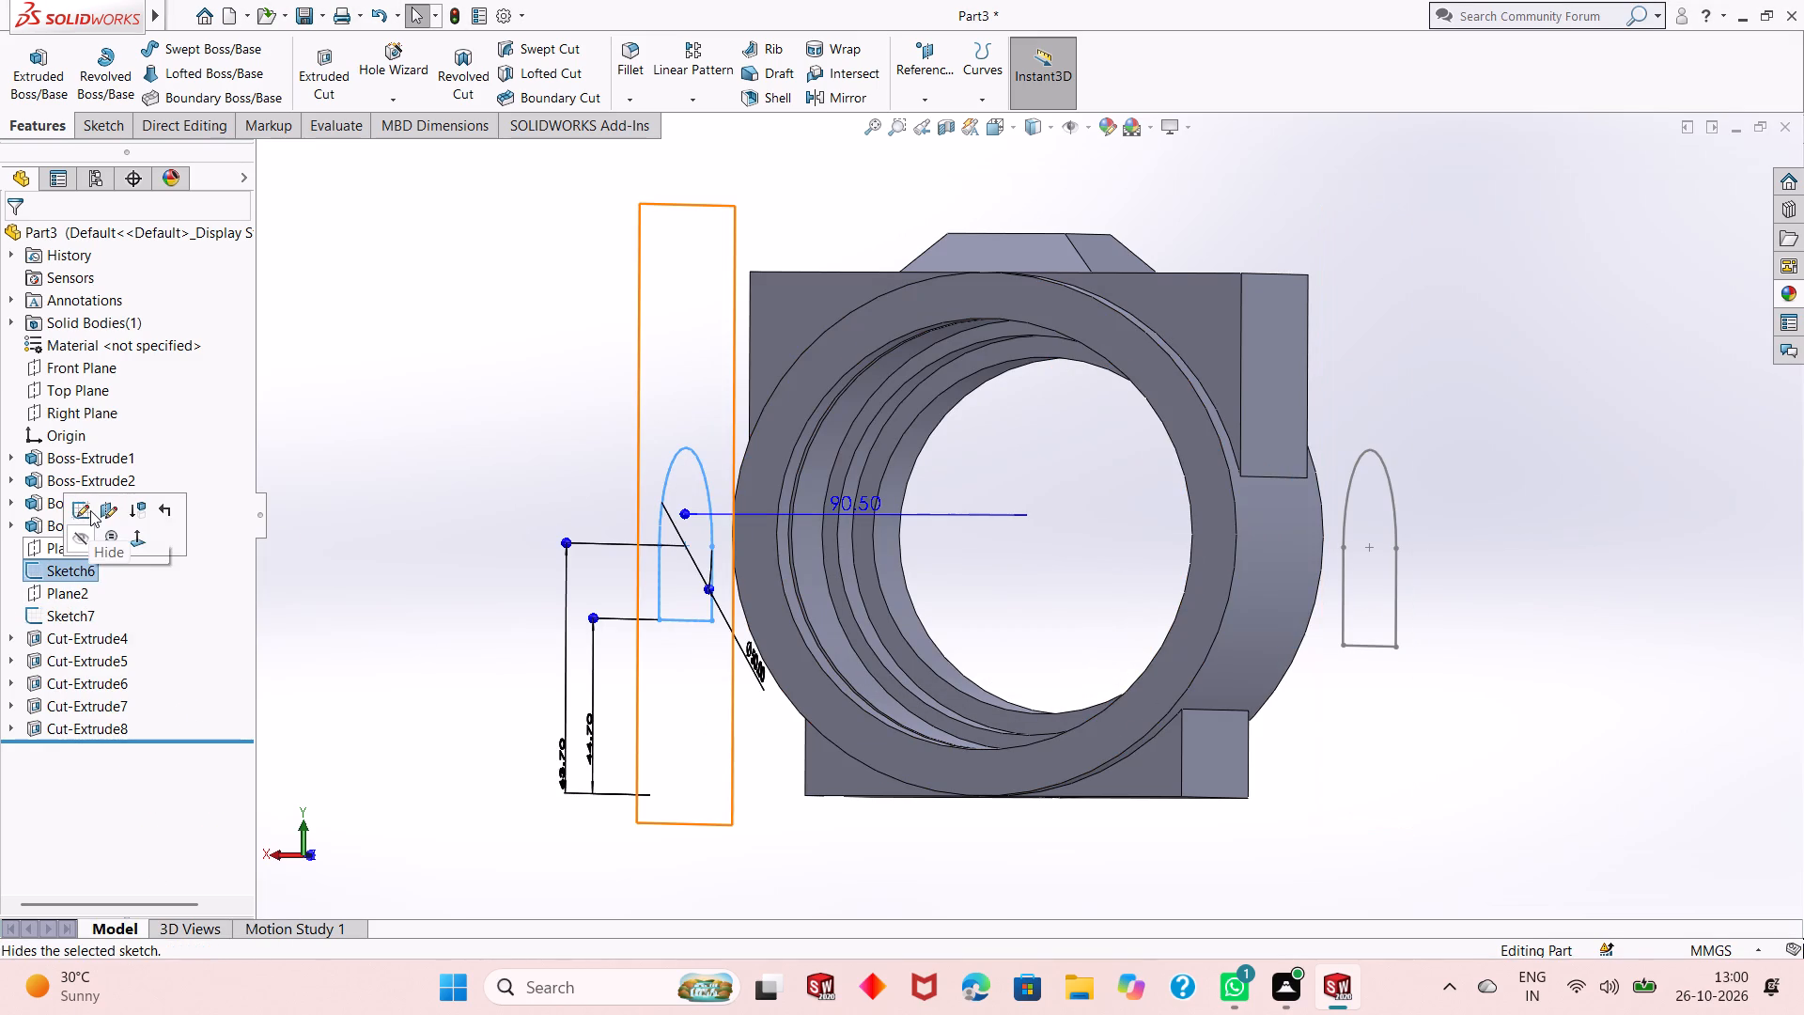
click(90, 508)
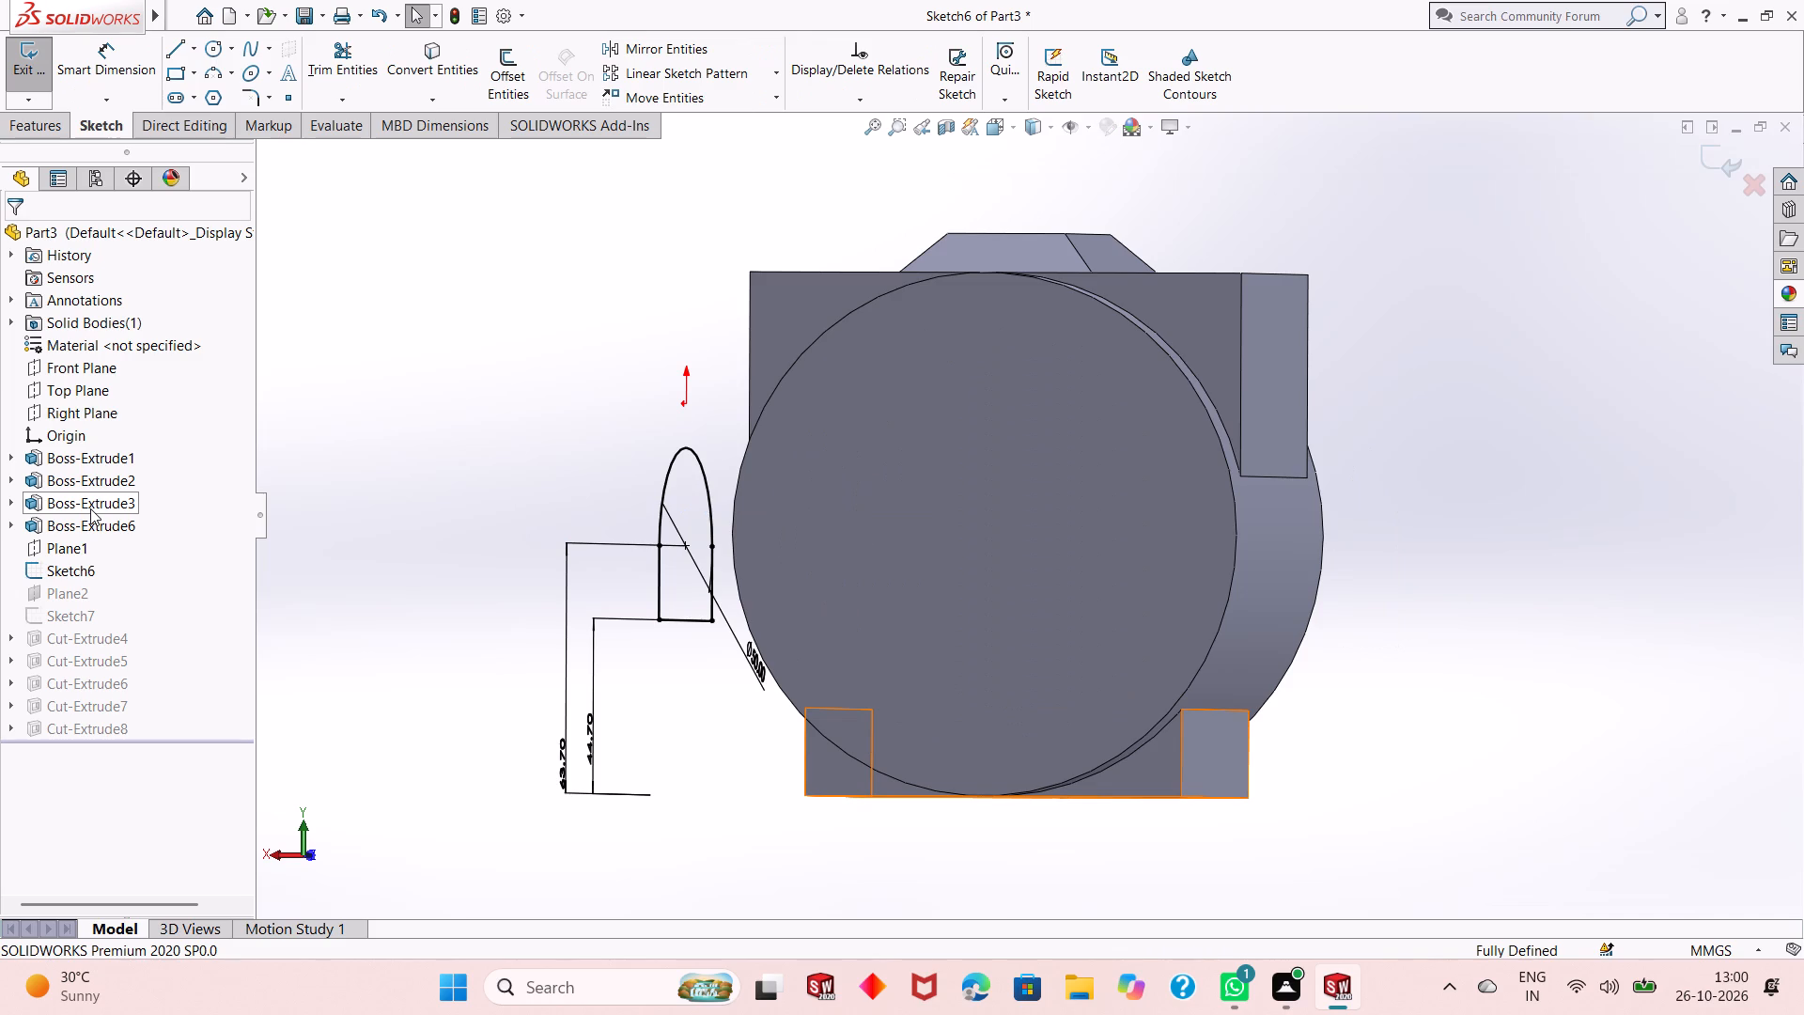
key(ctrl+8)
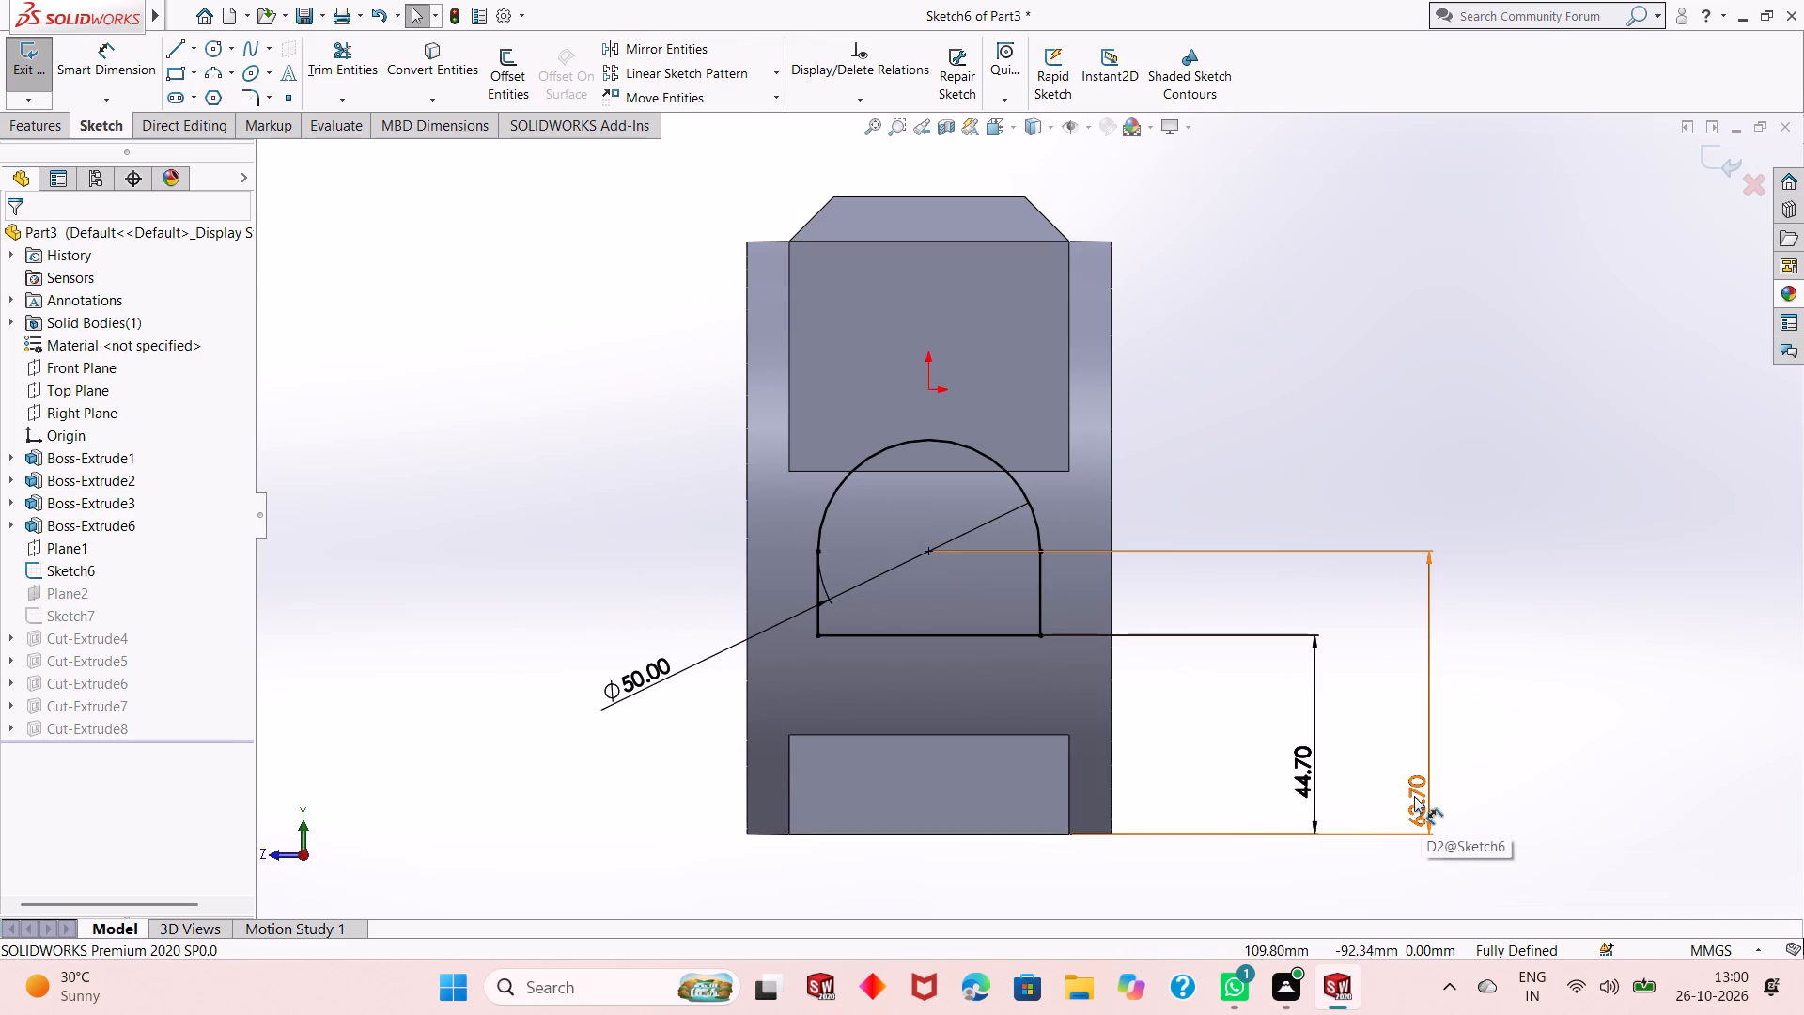
double_click(617, 686)
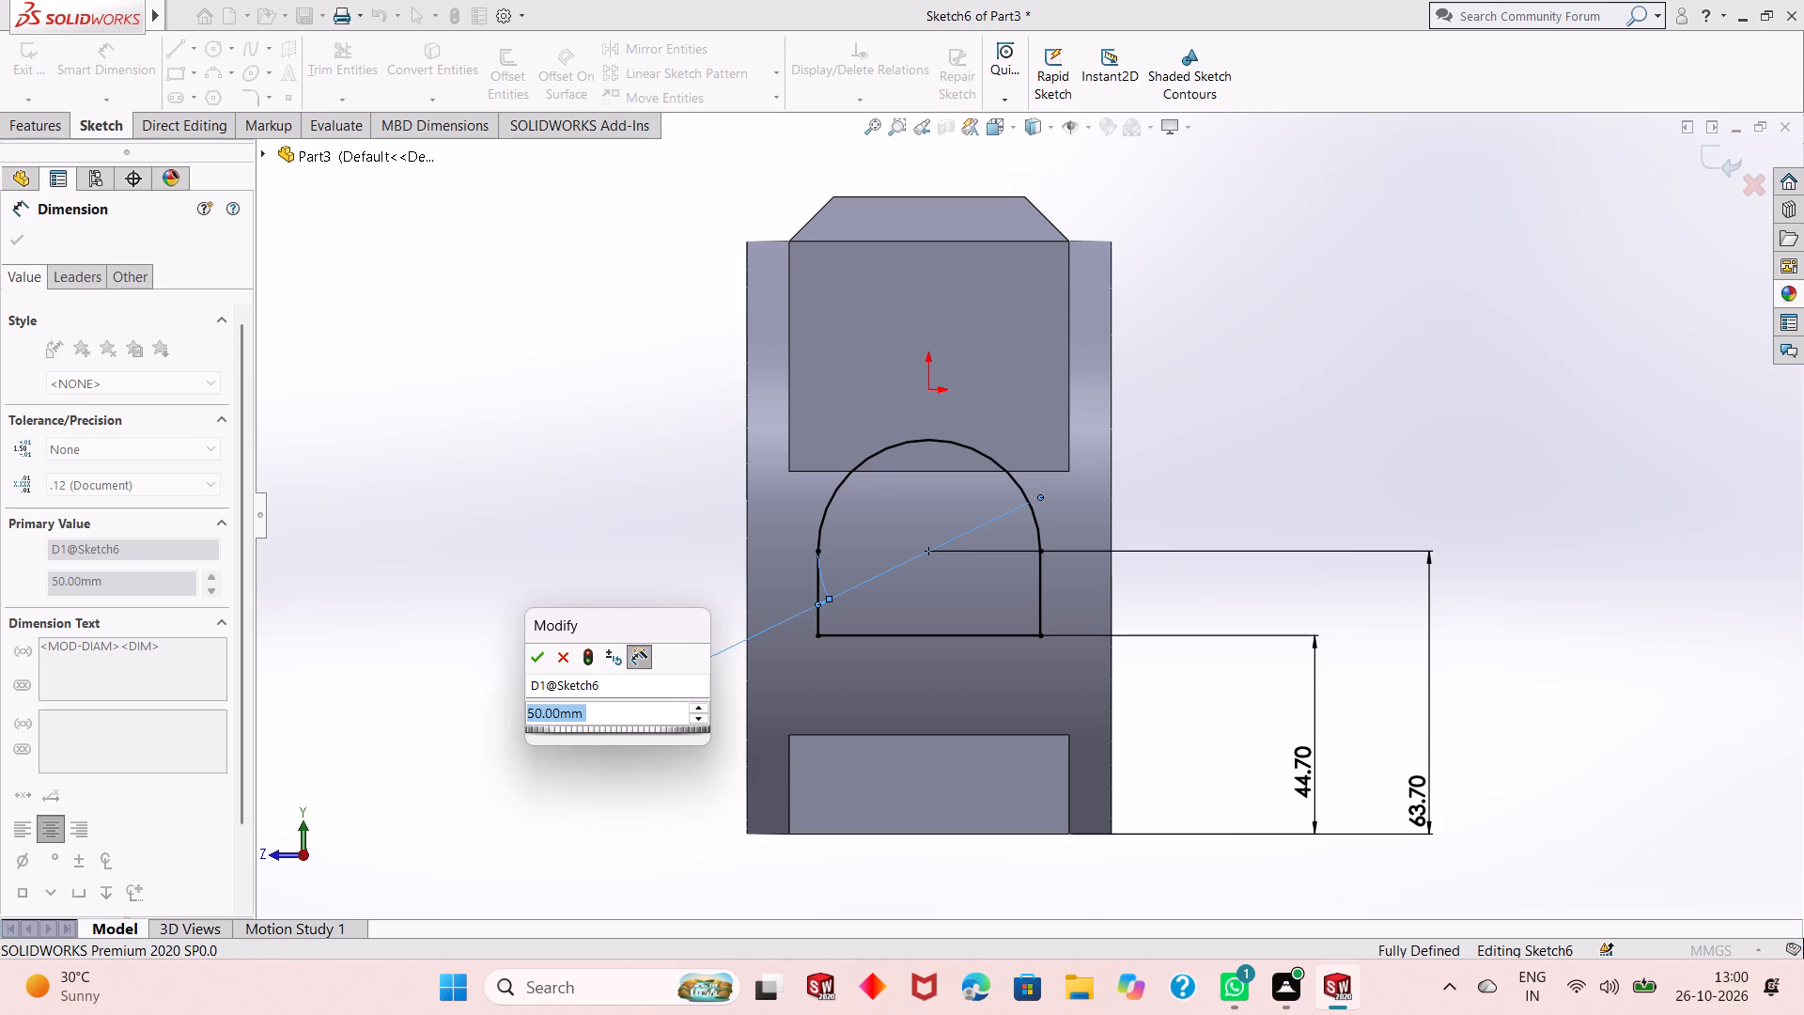
text(29)
text(+29)
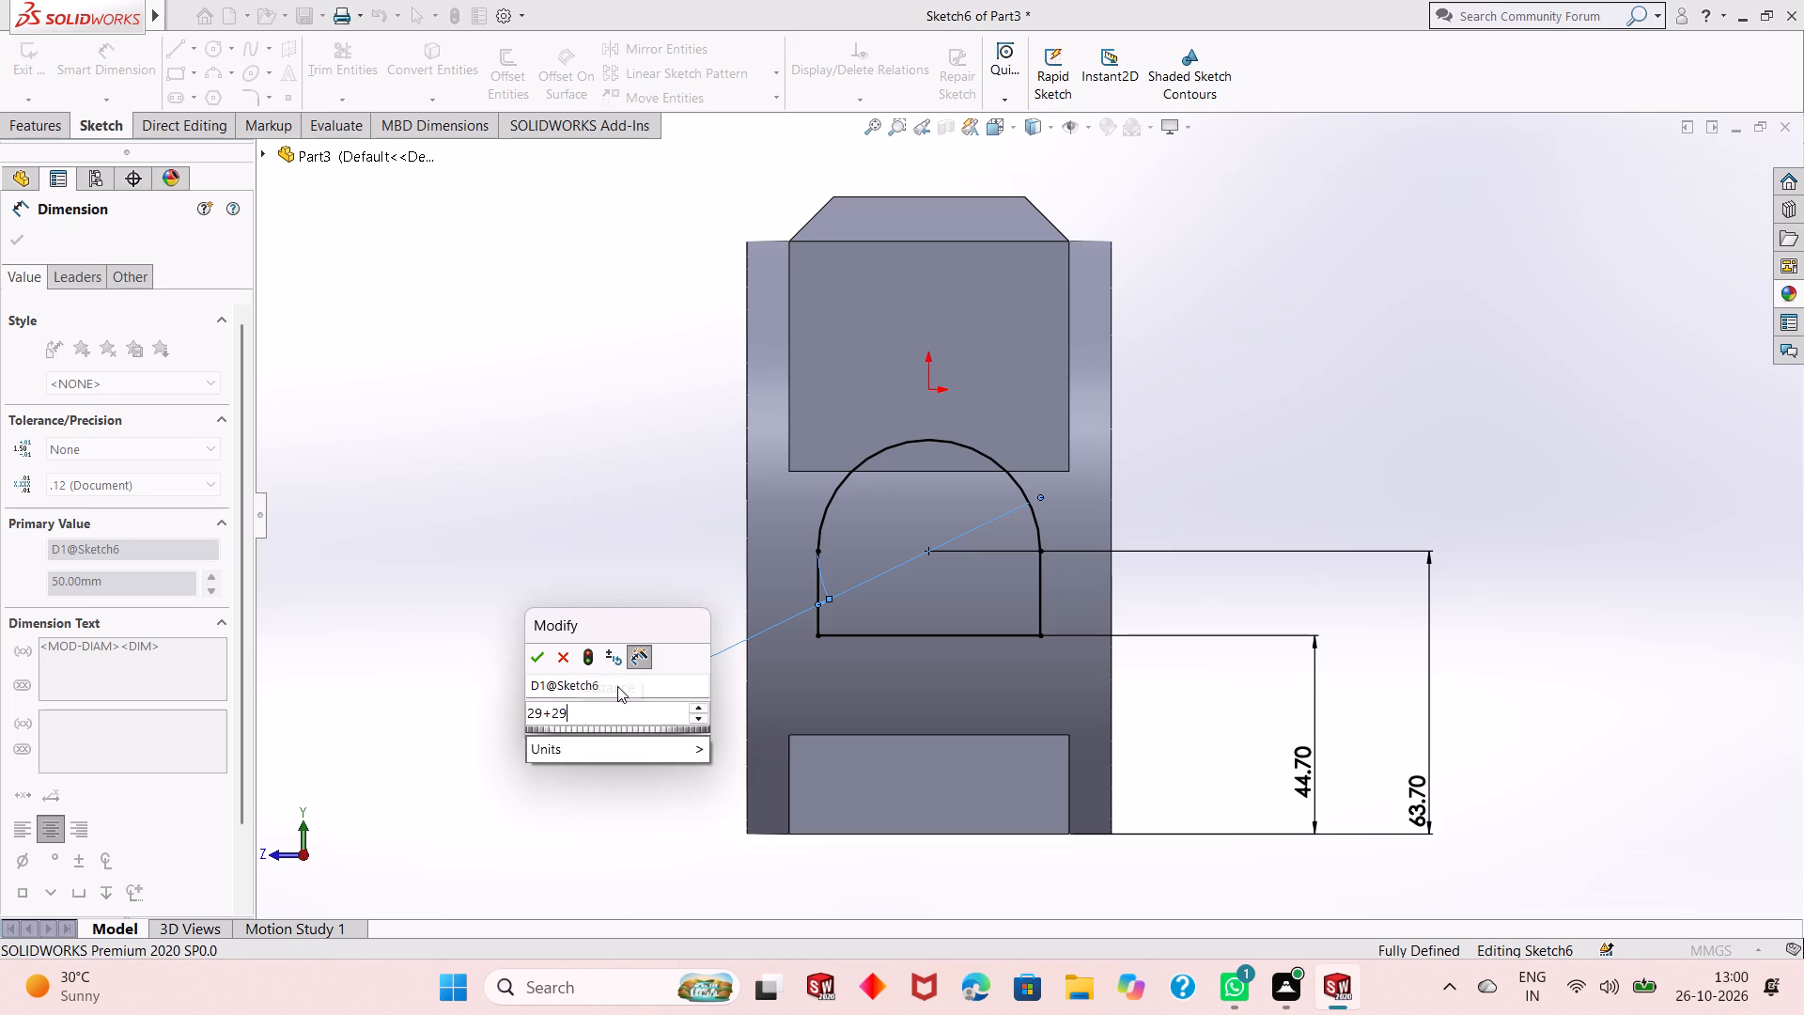
key(Return)
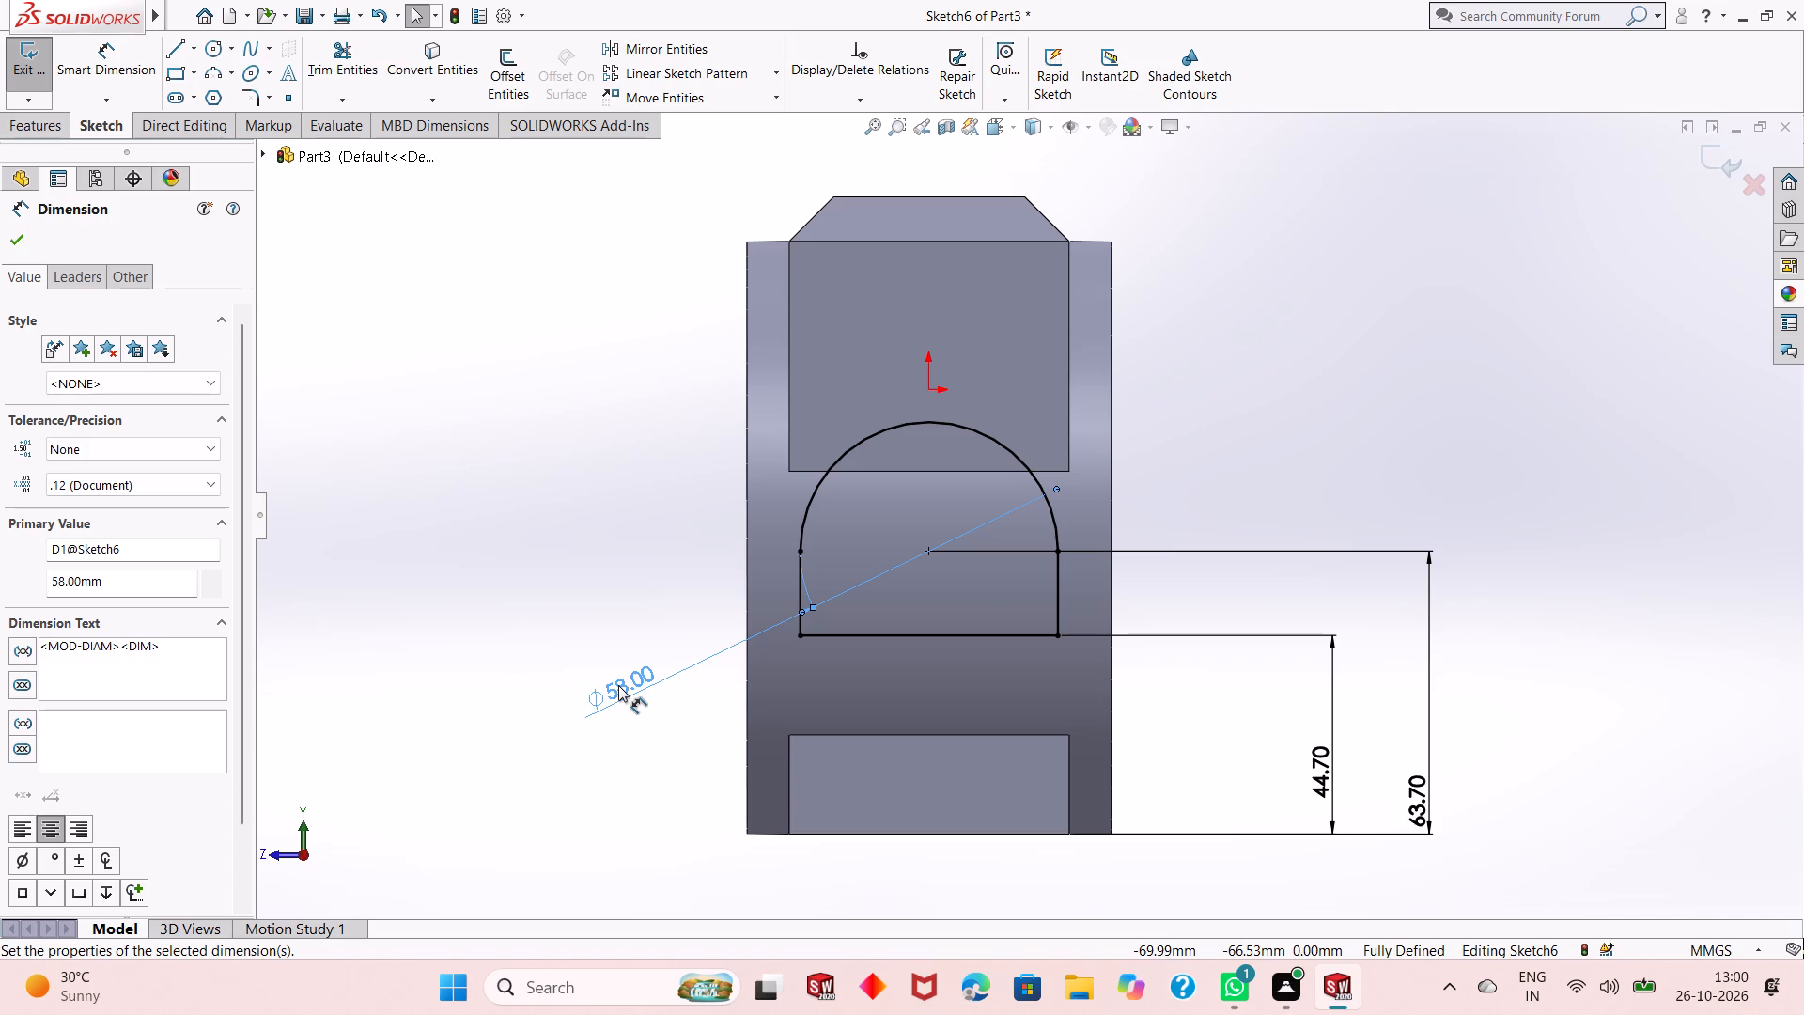
click(14, 237)
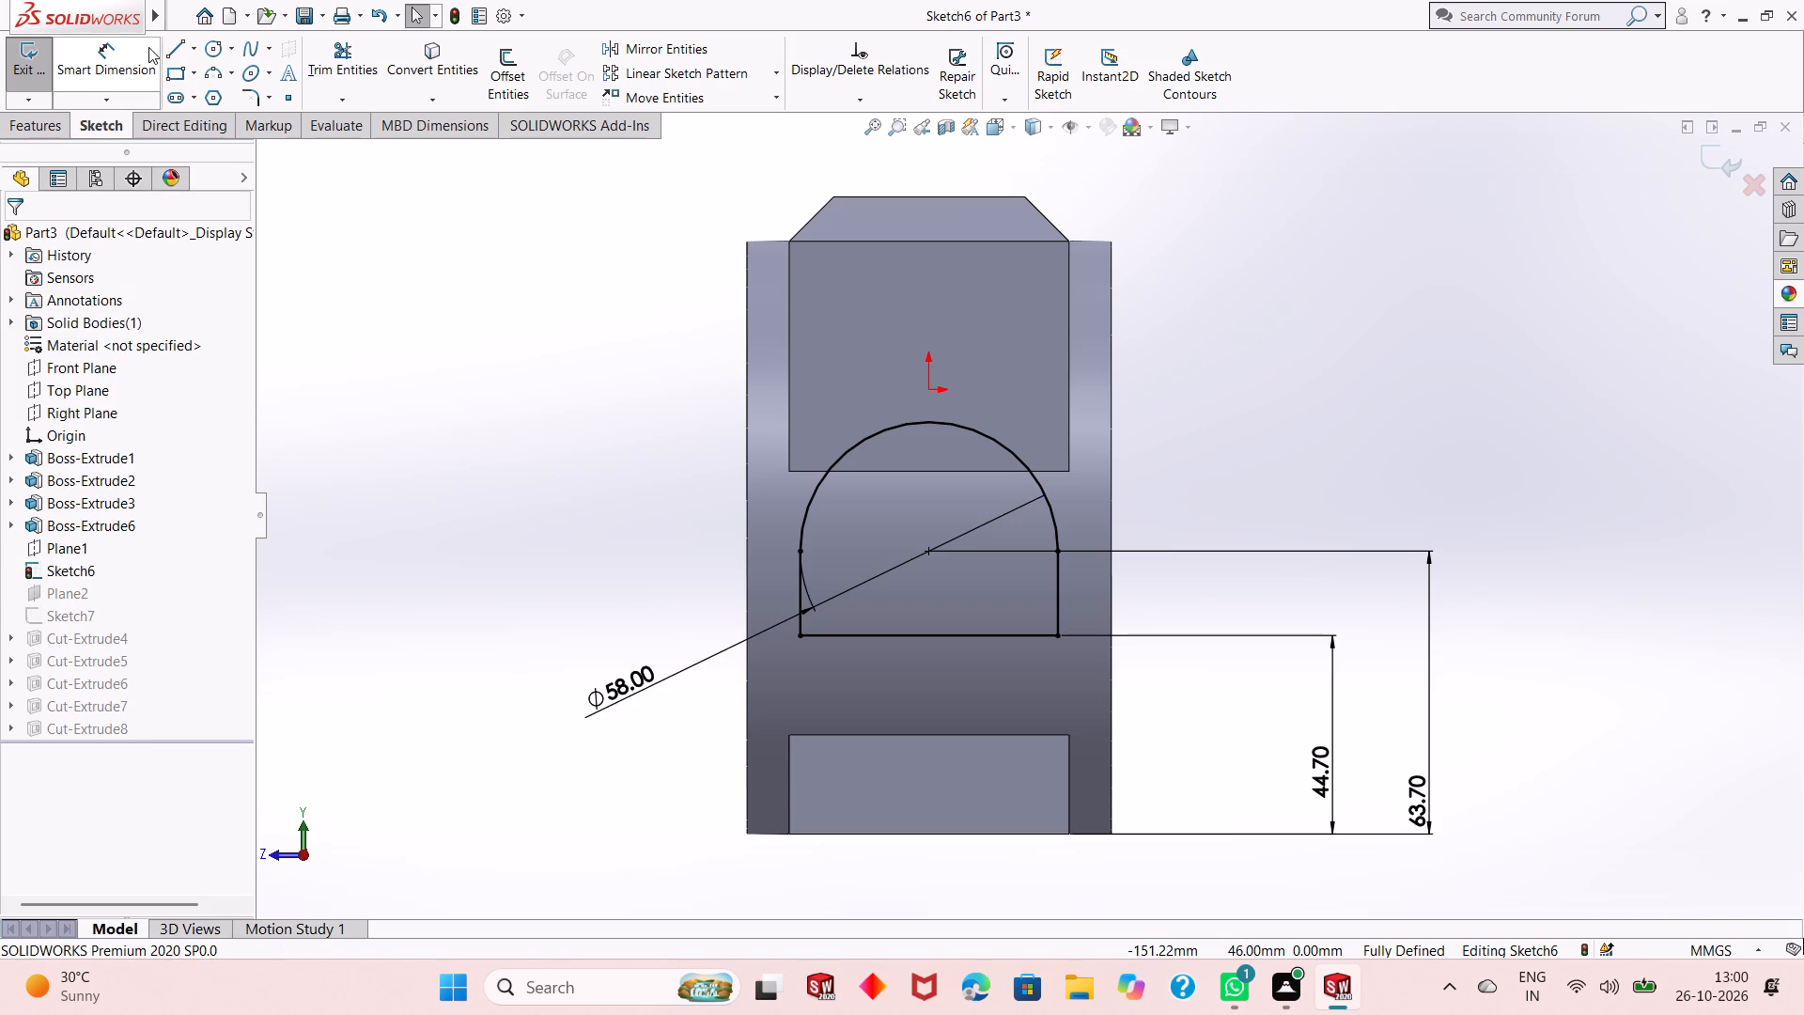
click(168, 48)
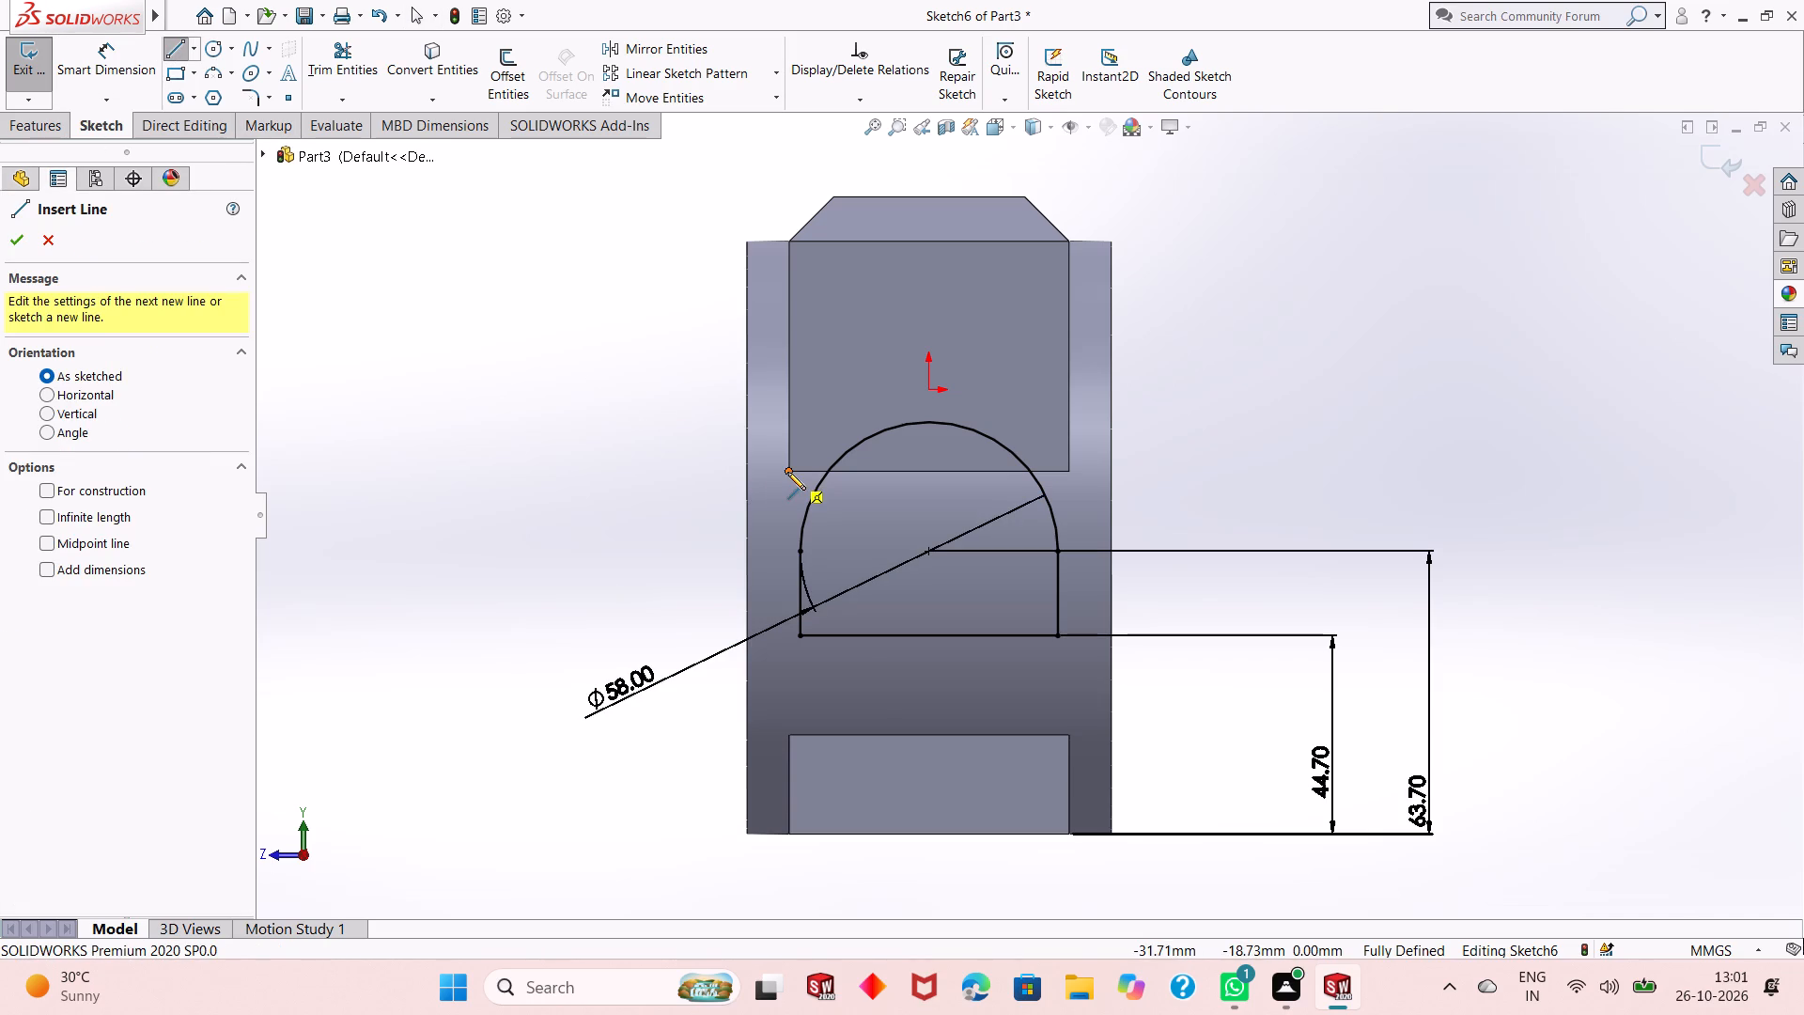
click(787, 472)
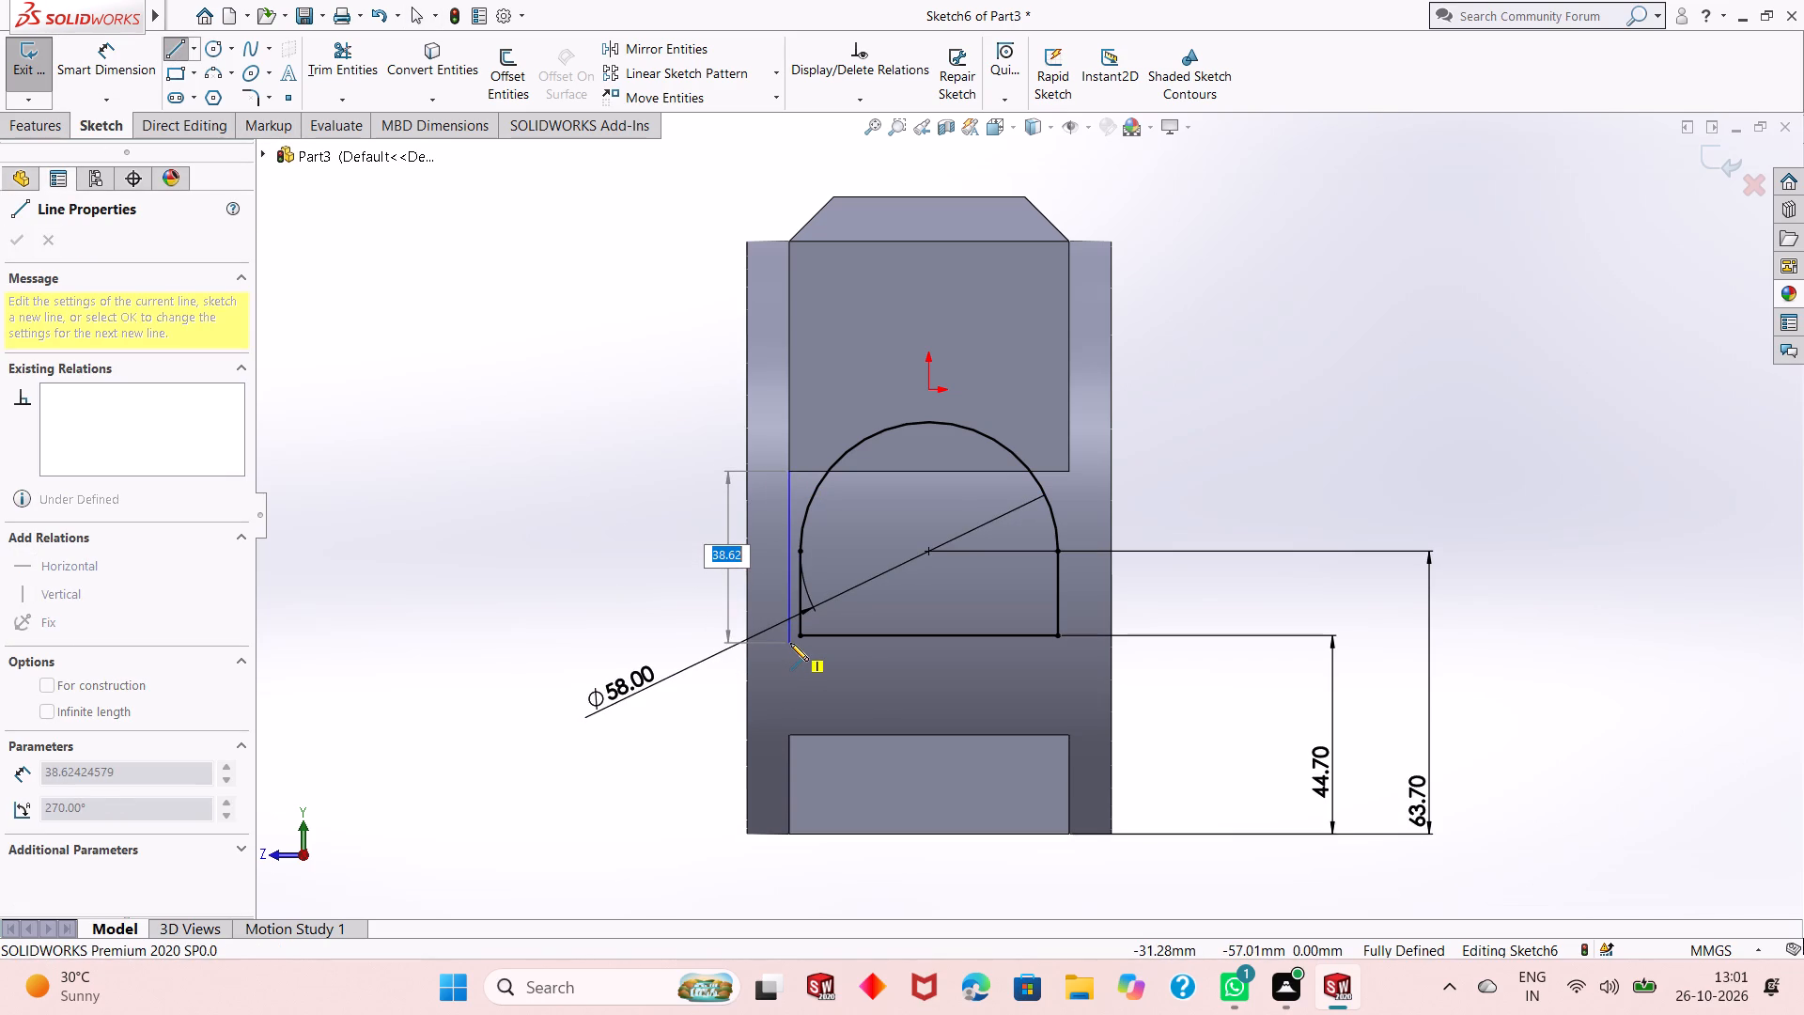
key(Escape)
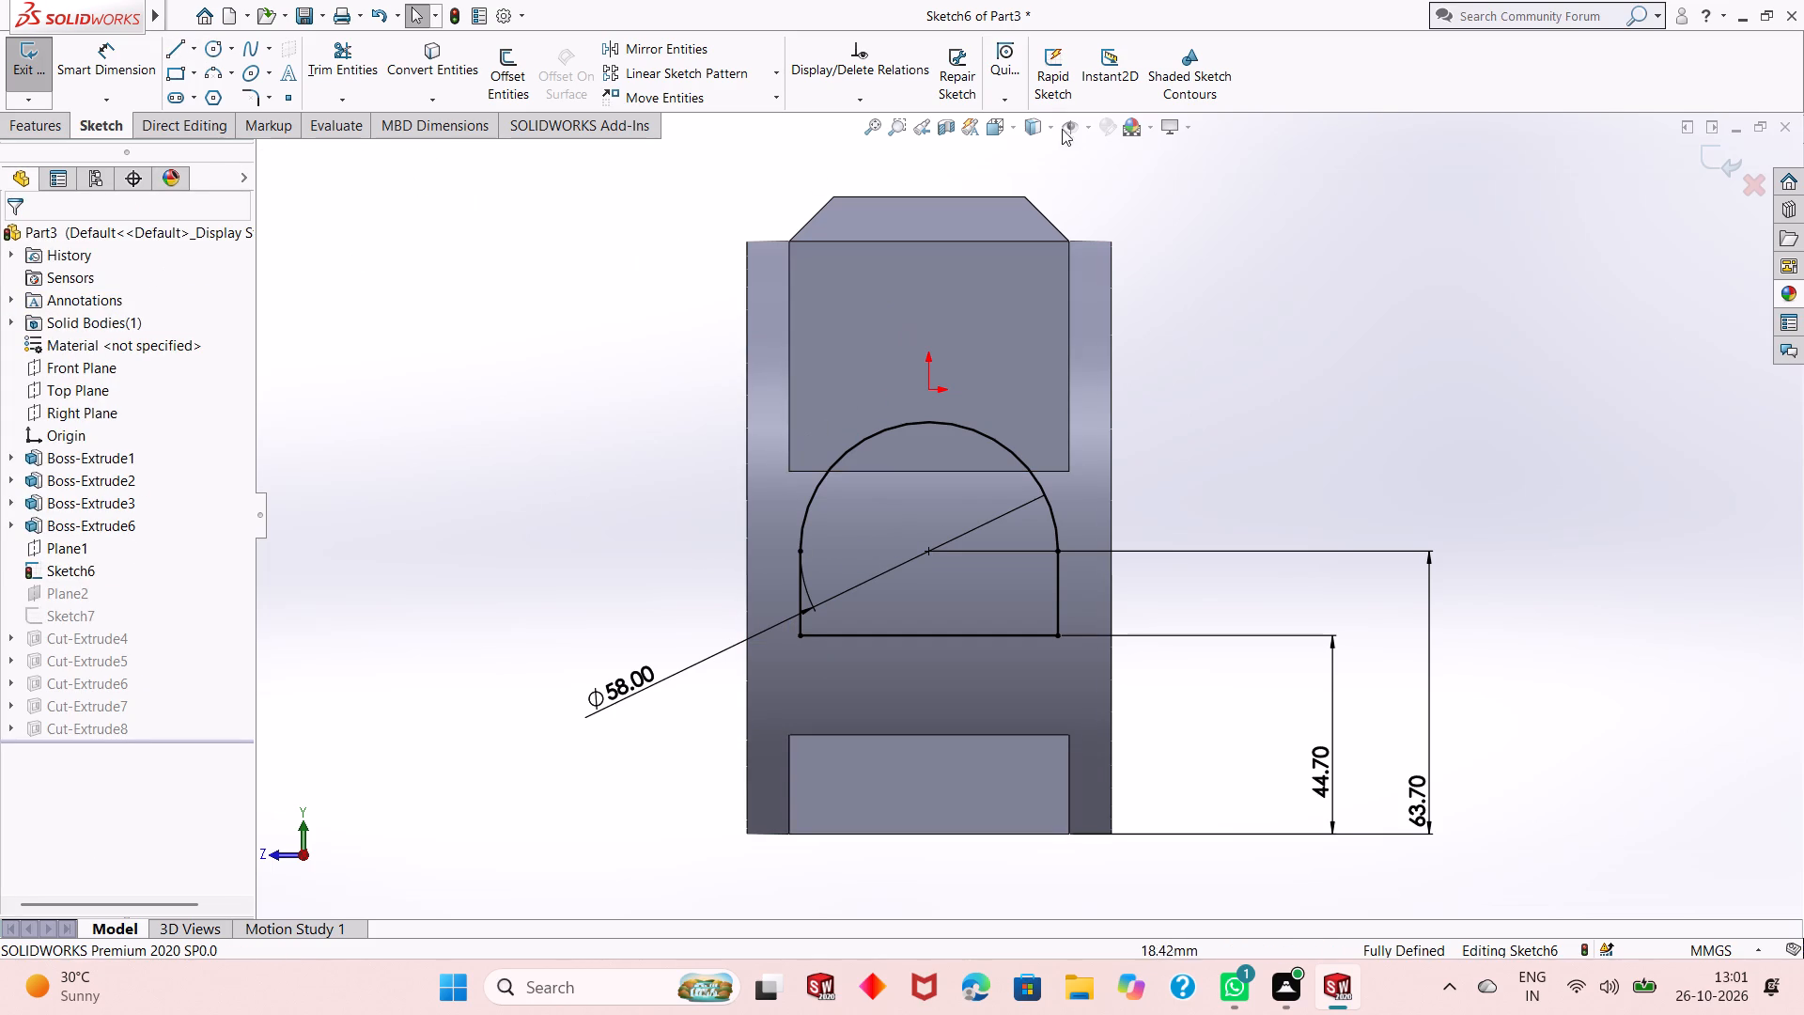
Extrude the arched profile of Sketch6 in the reversed direction toward the body, using the Up To Next end condition.
click(37, 122)
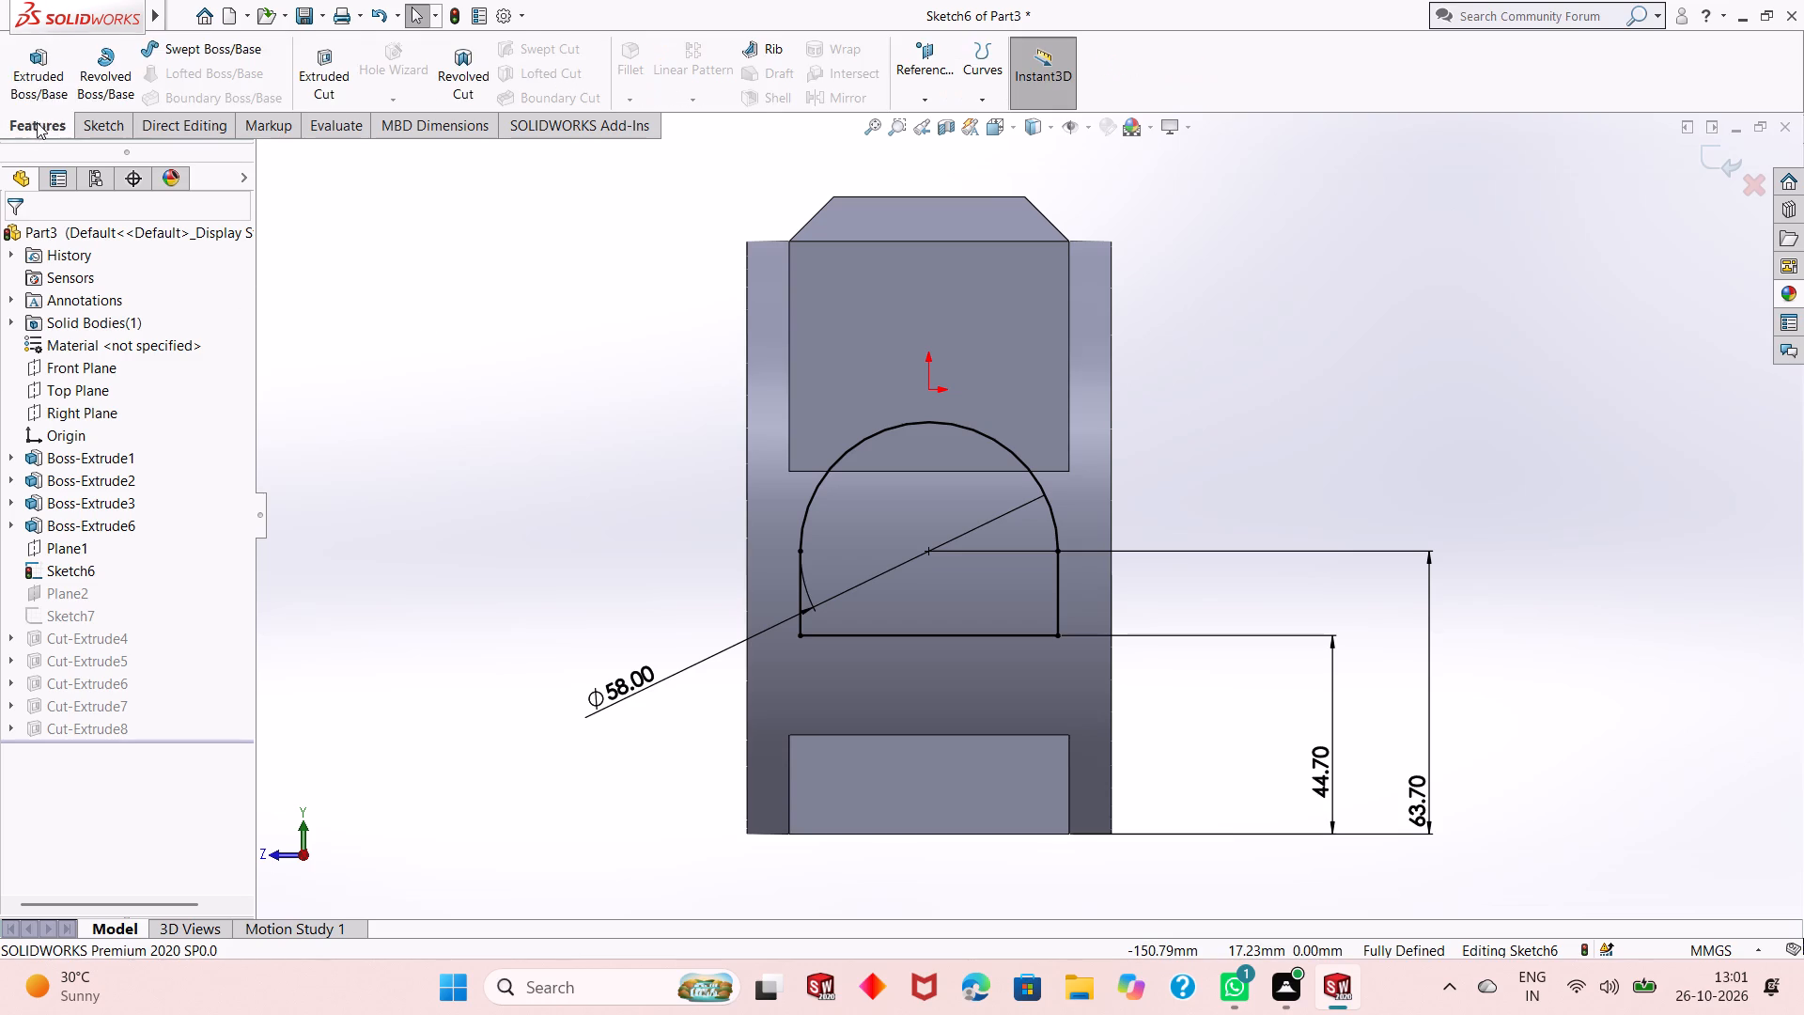
click(39, 93)
middle_drag(962, 412, 923, 429)
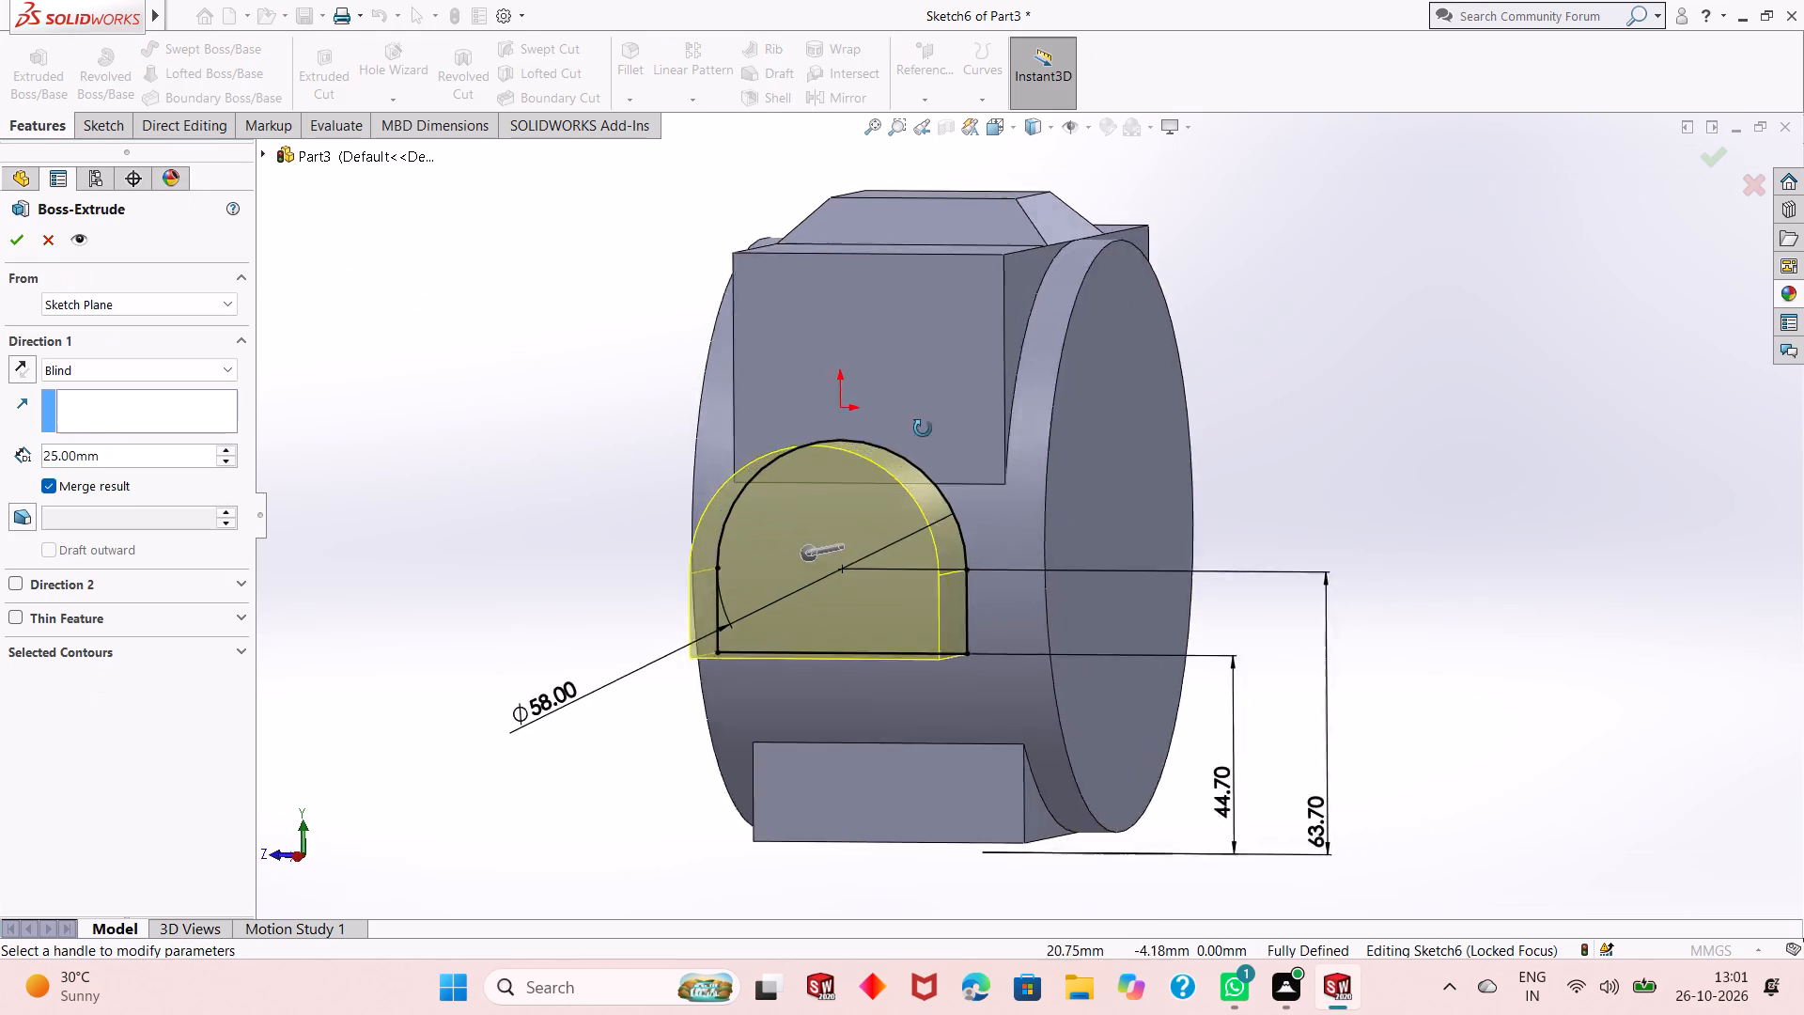
middle_drag(923, 429, 860, 441)
click(24, 373)
click(94, 366)
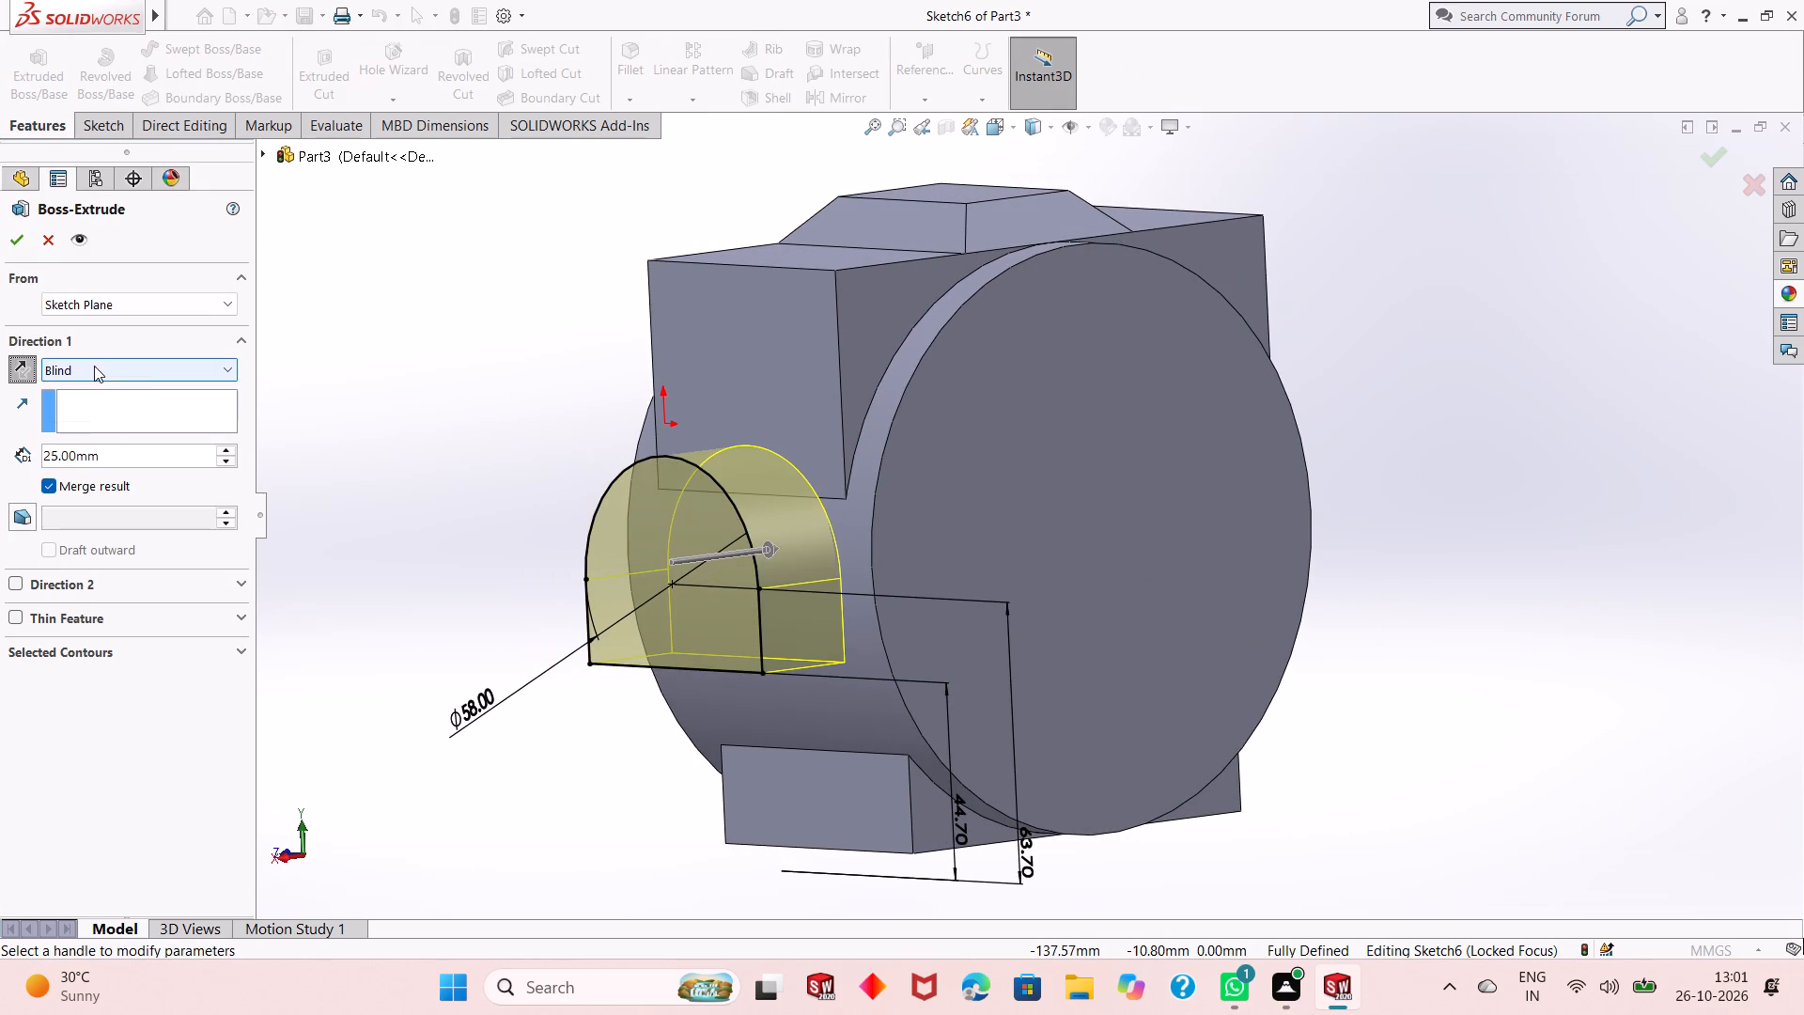
click(107, 419)
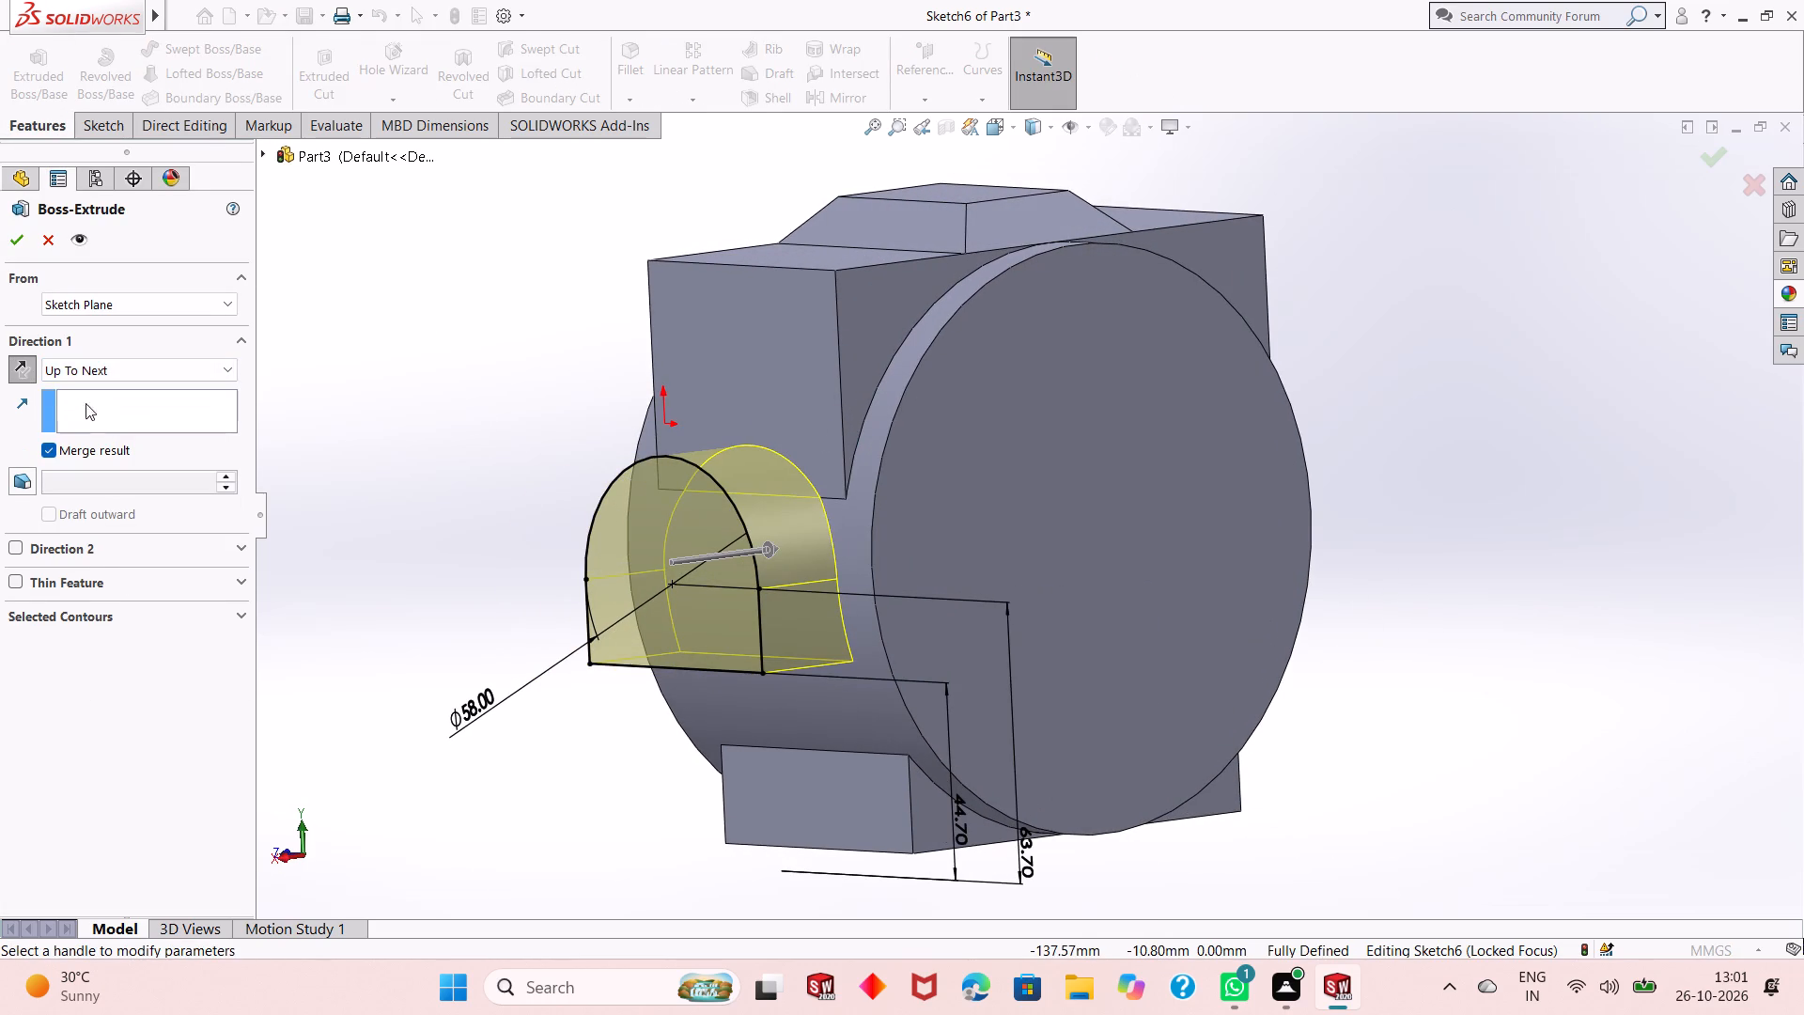
click(23, 247)
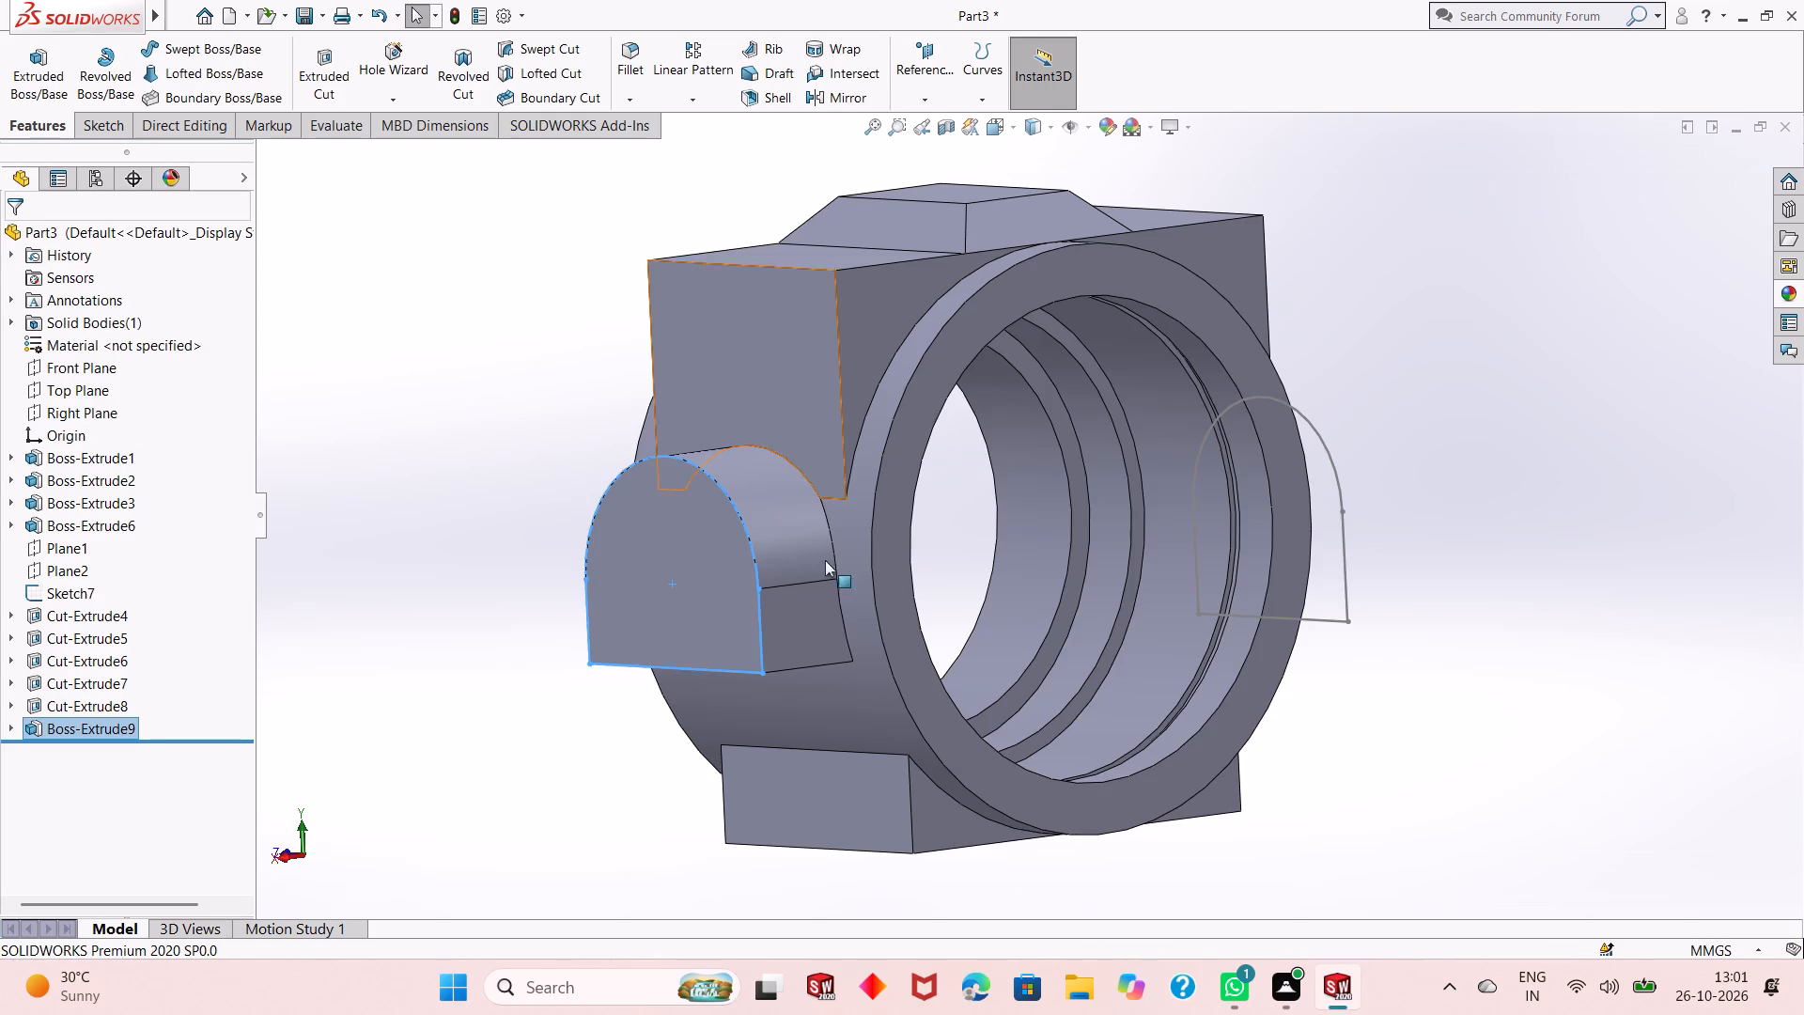
click(524, 702)
Edit Sketch7, the opposite side boss's arched profile, and set its arc diameter to 58 mm.
scroll(882, 661, up, 1)
middle_drag(1159, 596, 971, 574)
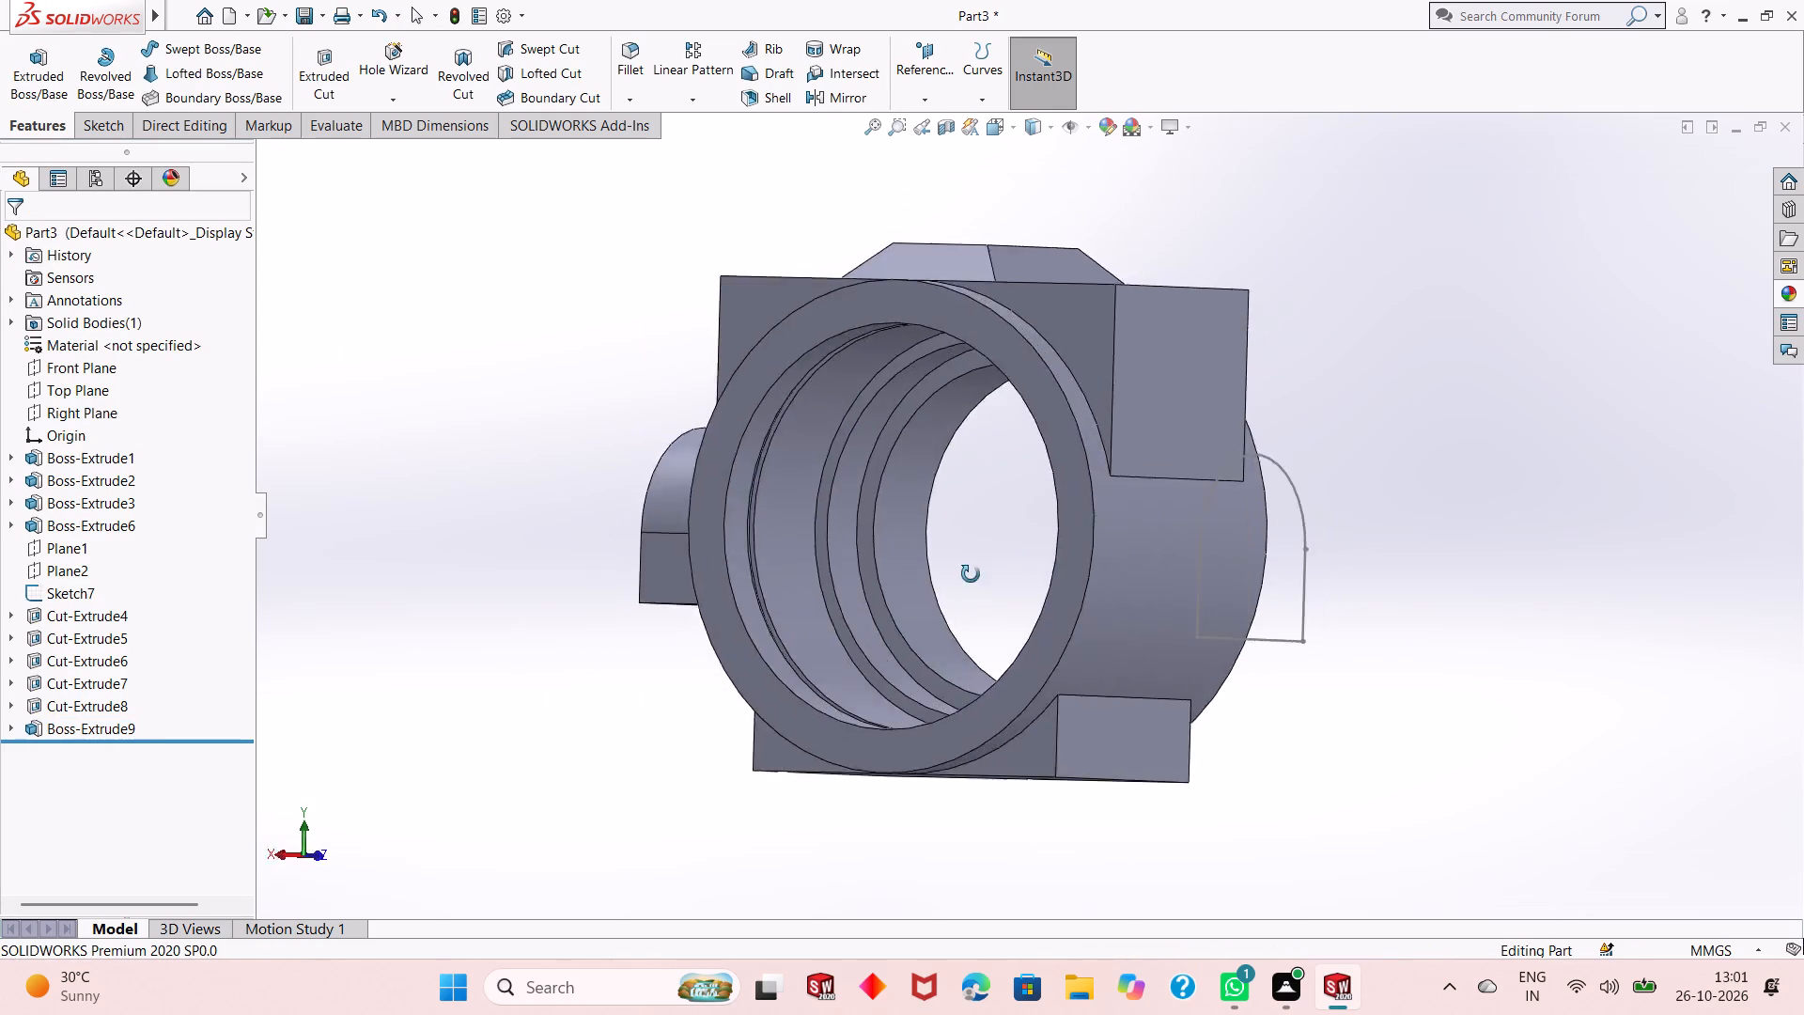
middle_drag(971, 574, 723, 634)
click(650, 647)
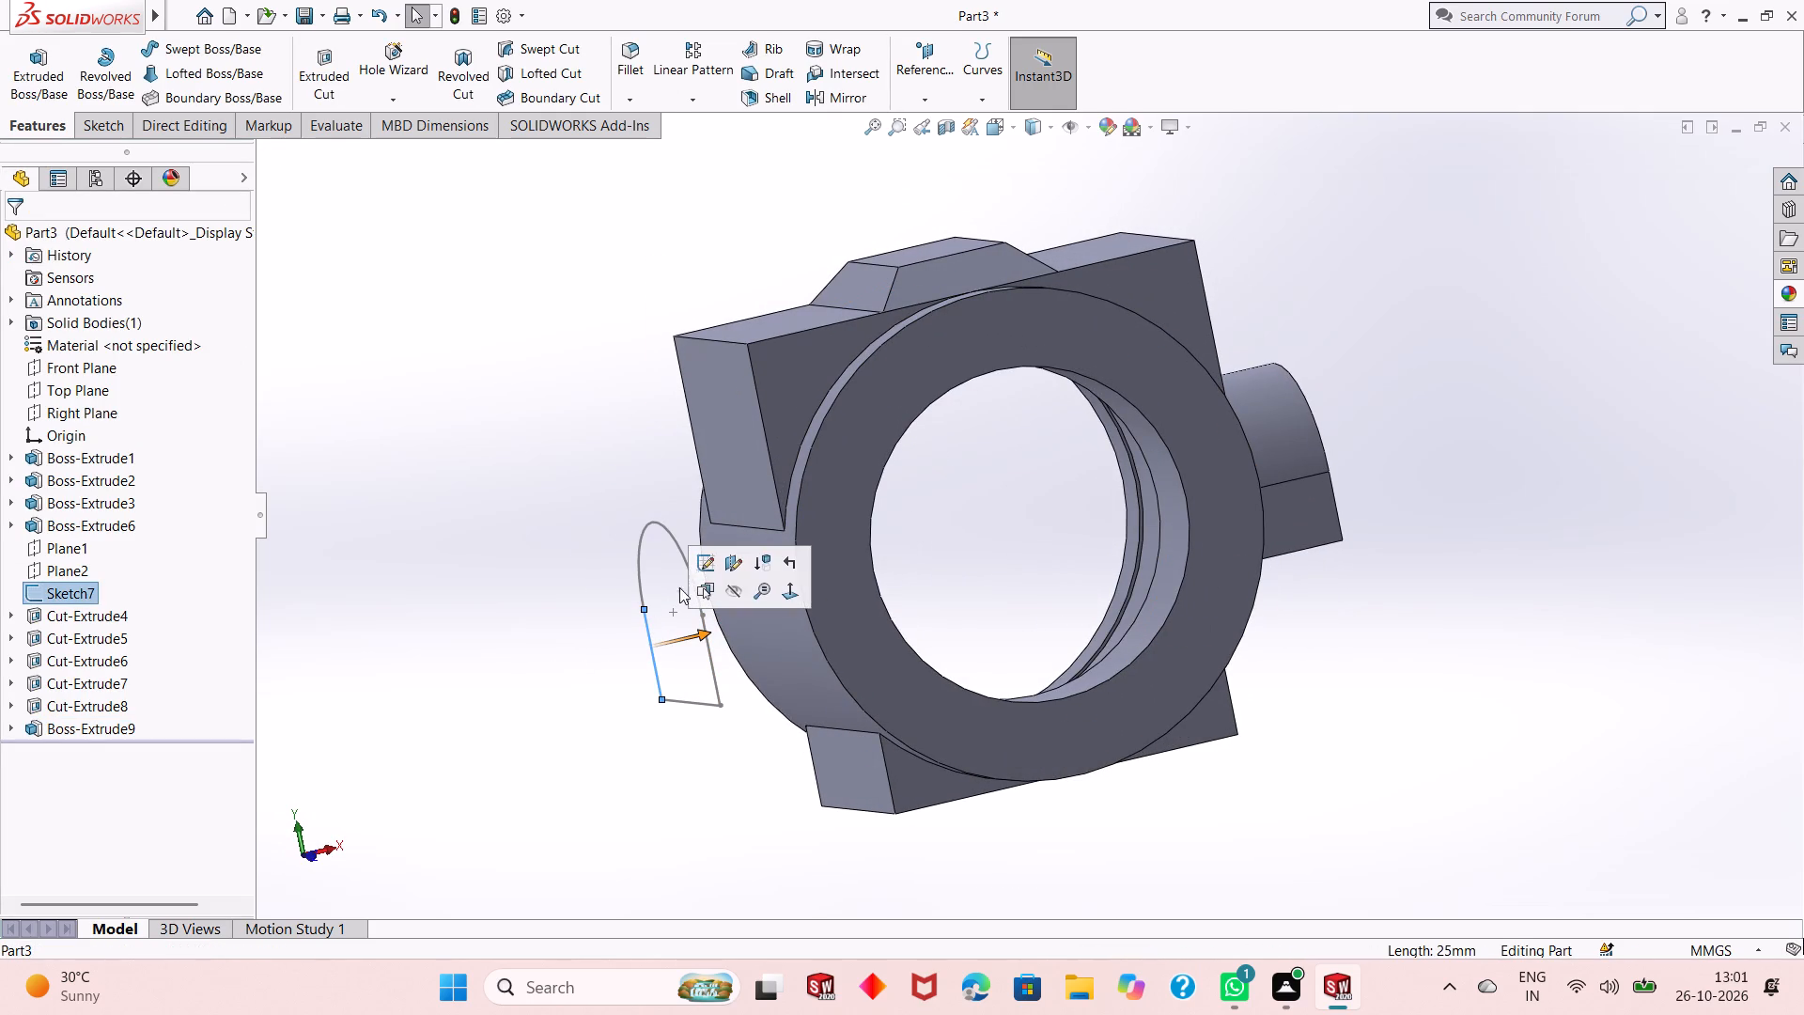
click(711, 561)
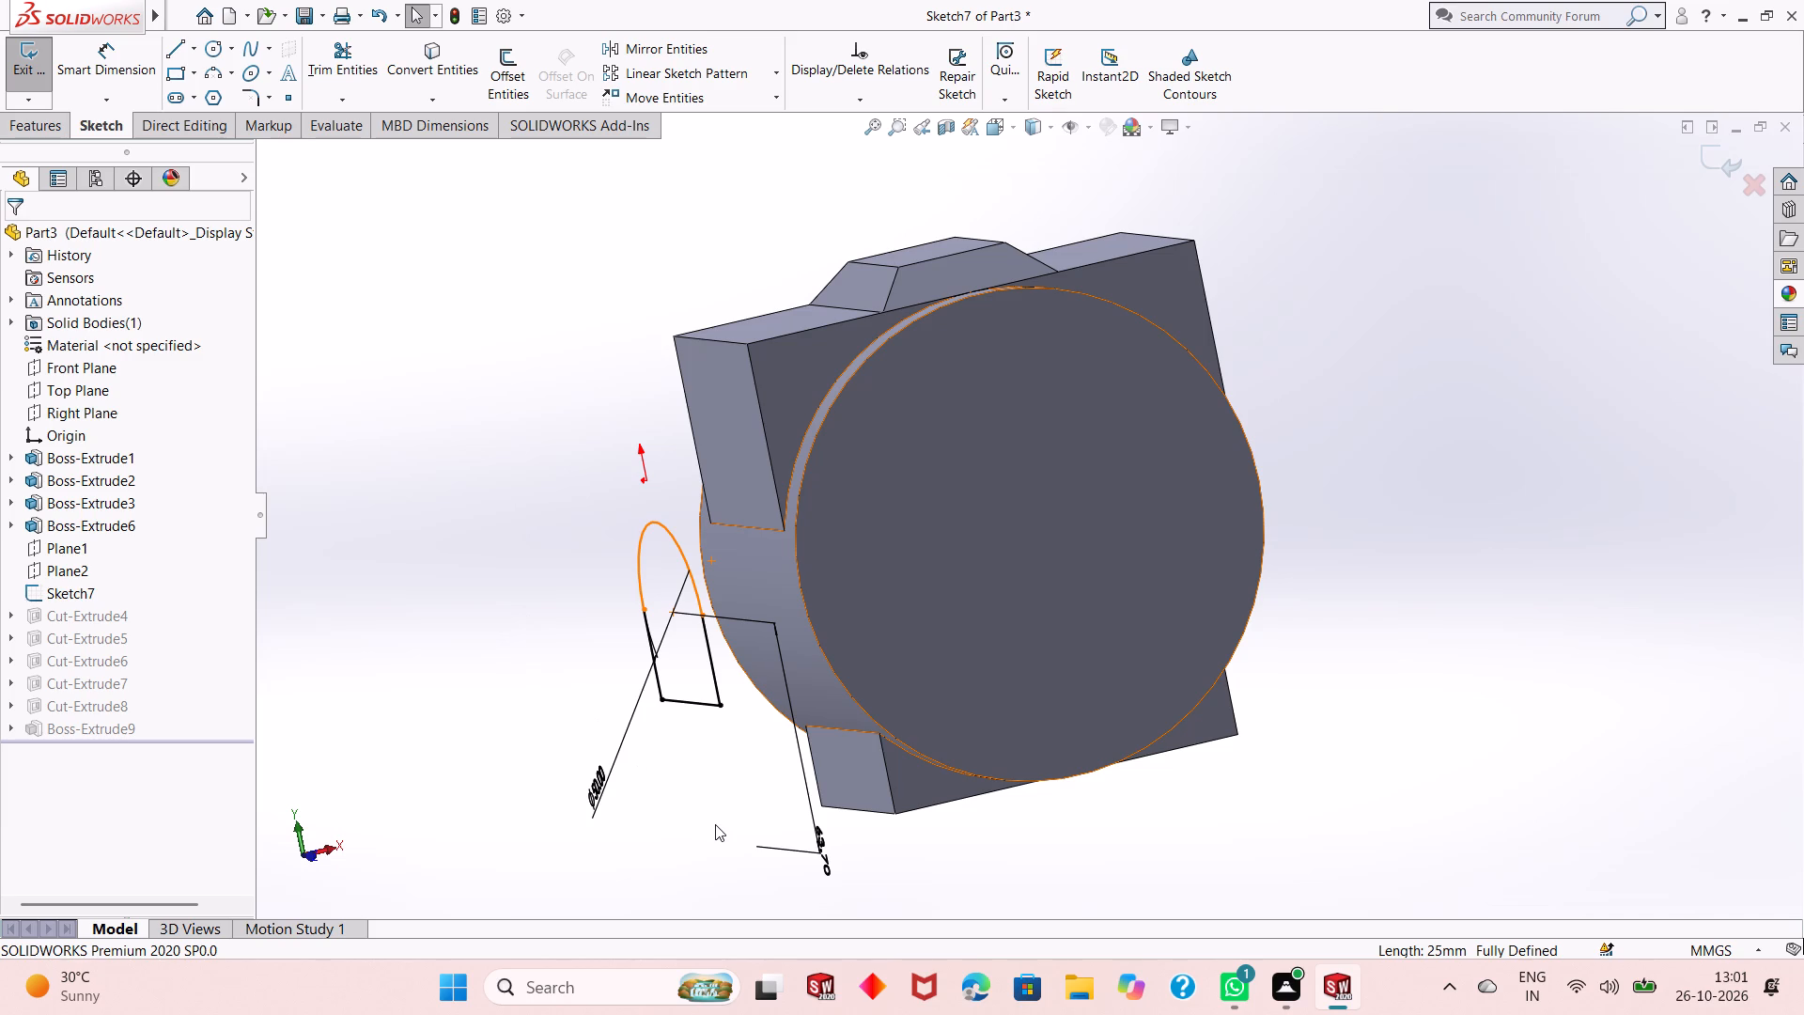
key(ctrl+8)
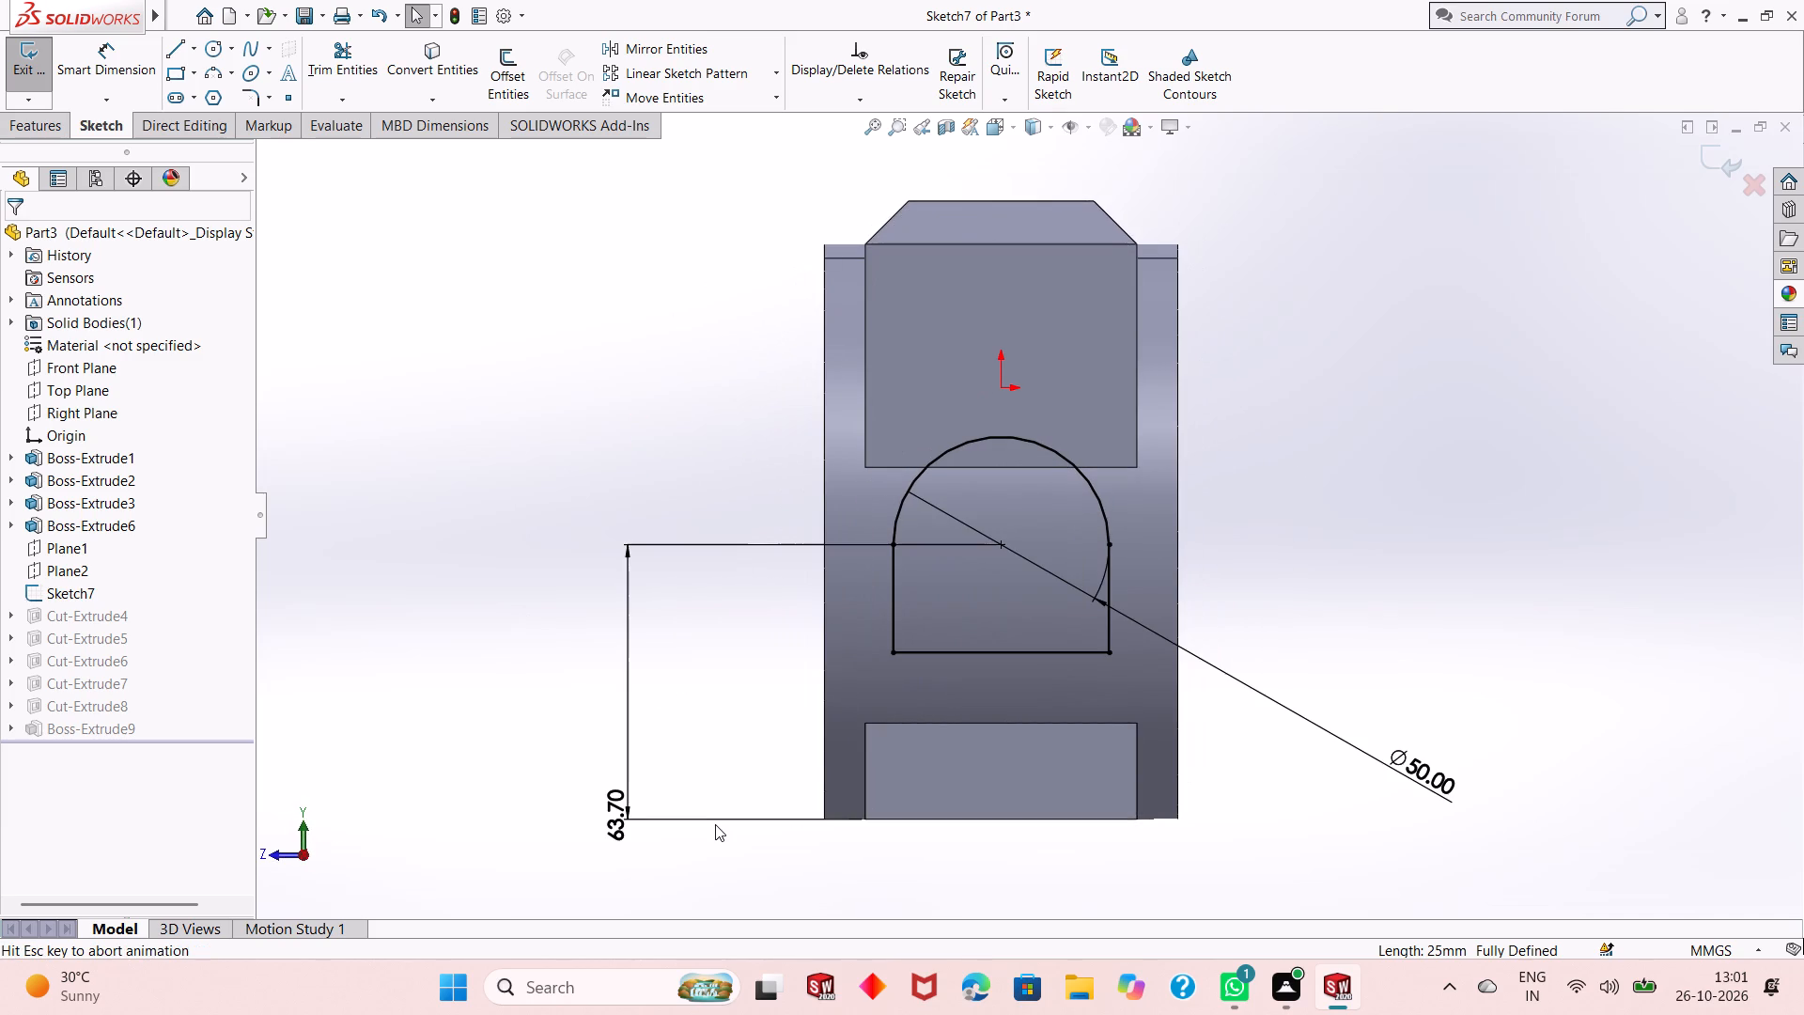
key(ctrl+8)
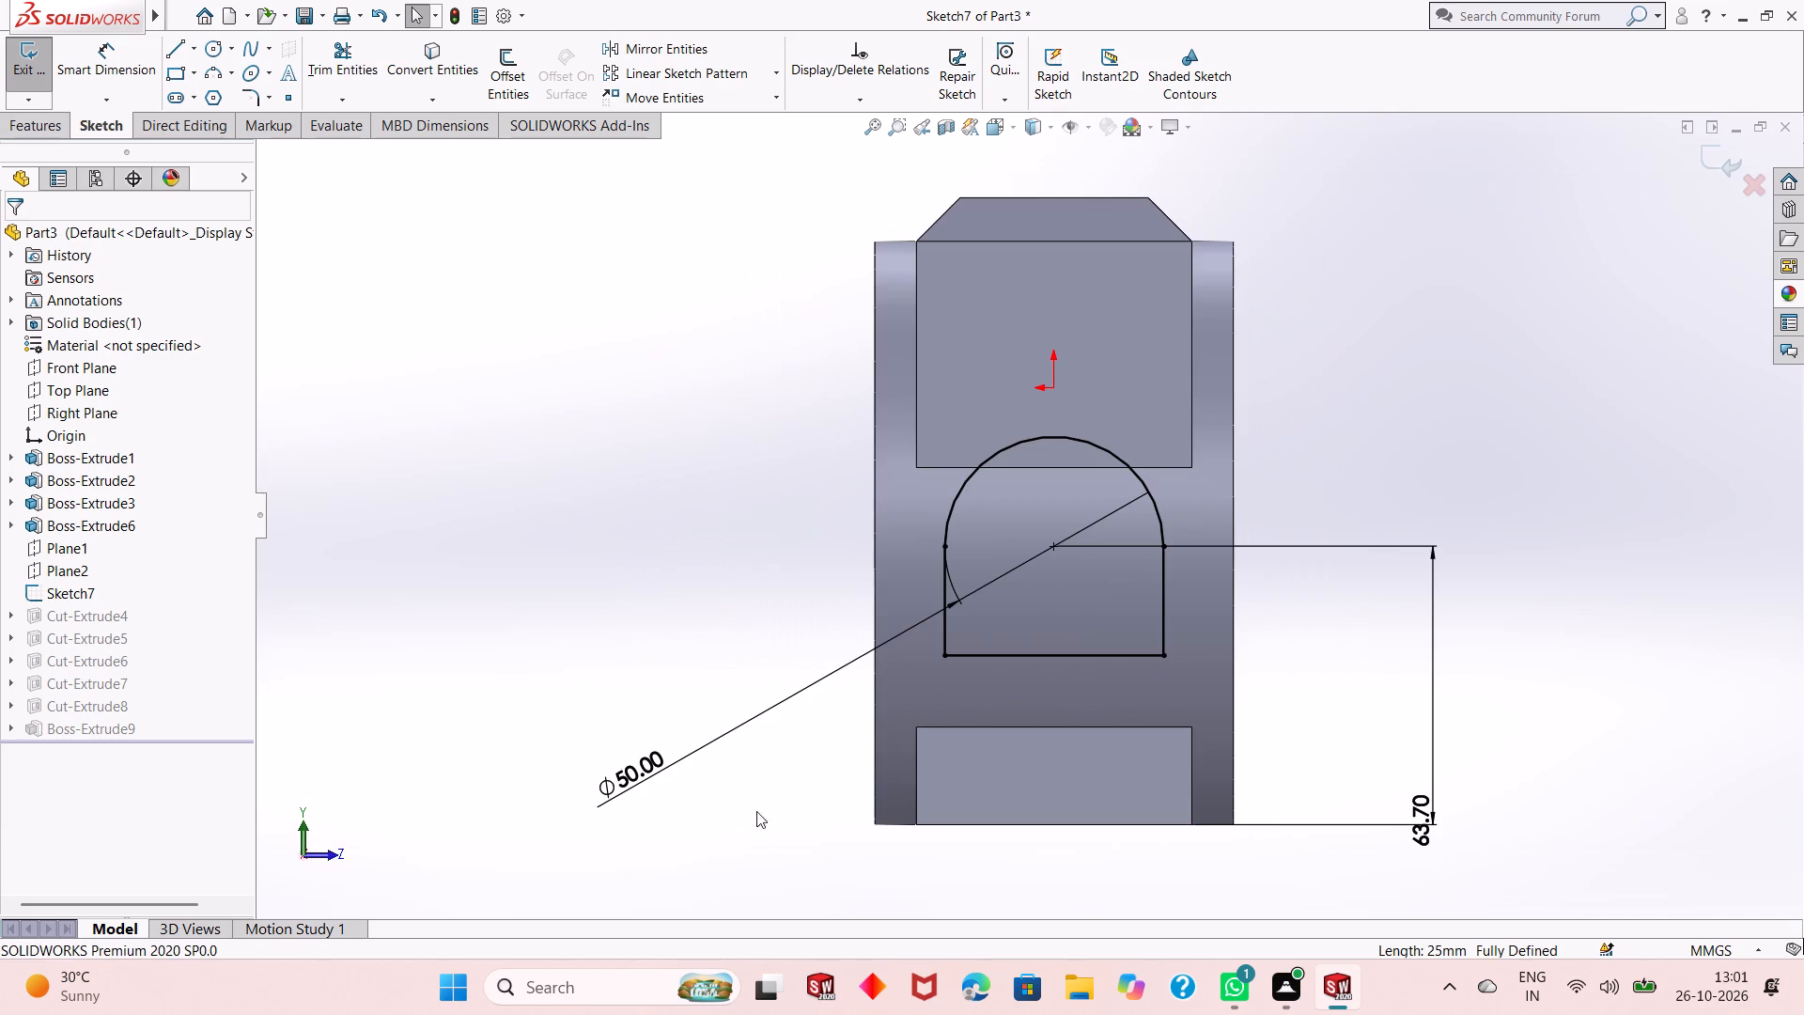
double_click(631, 777)
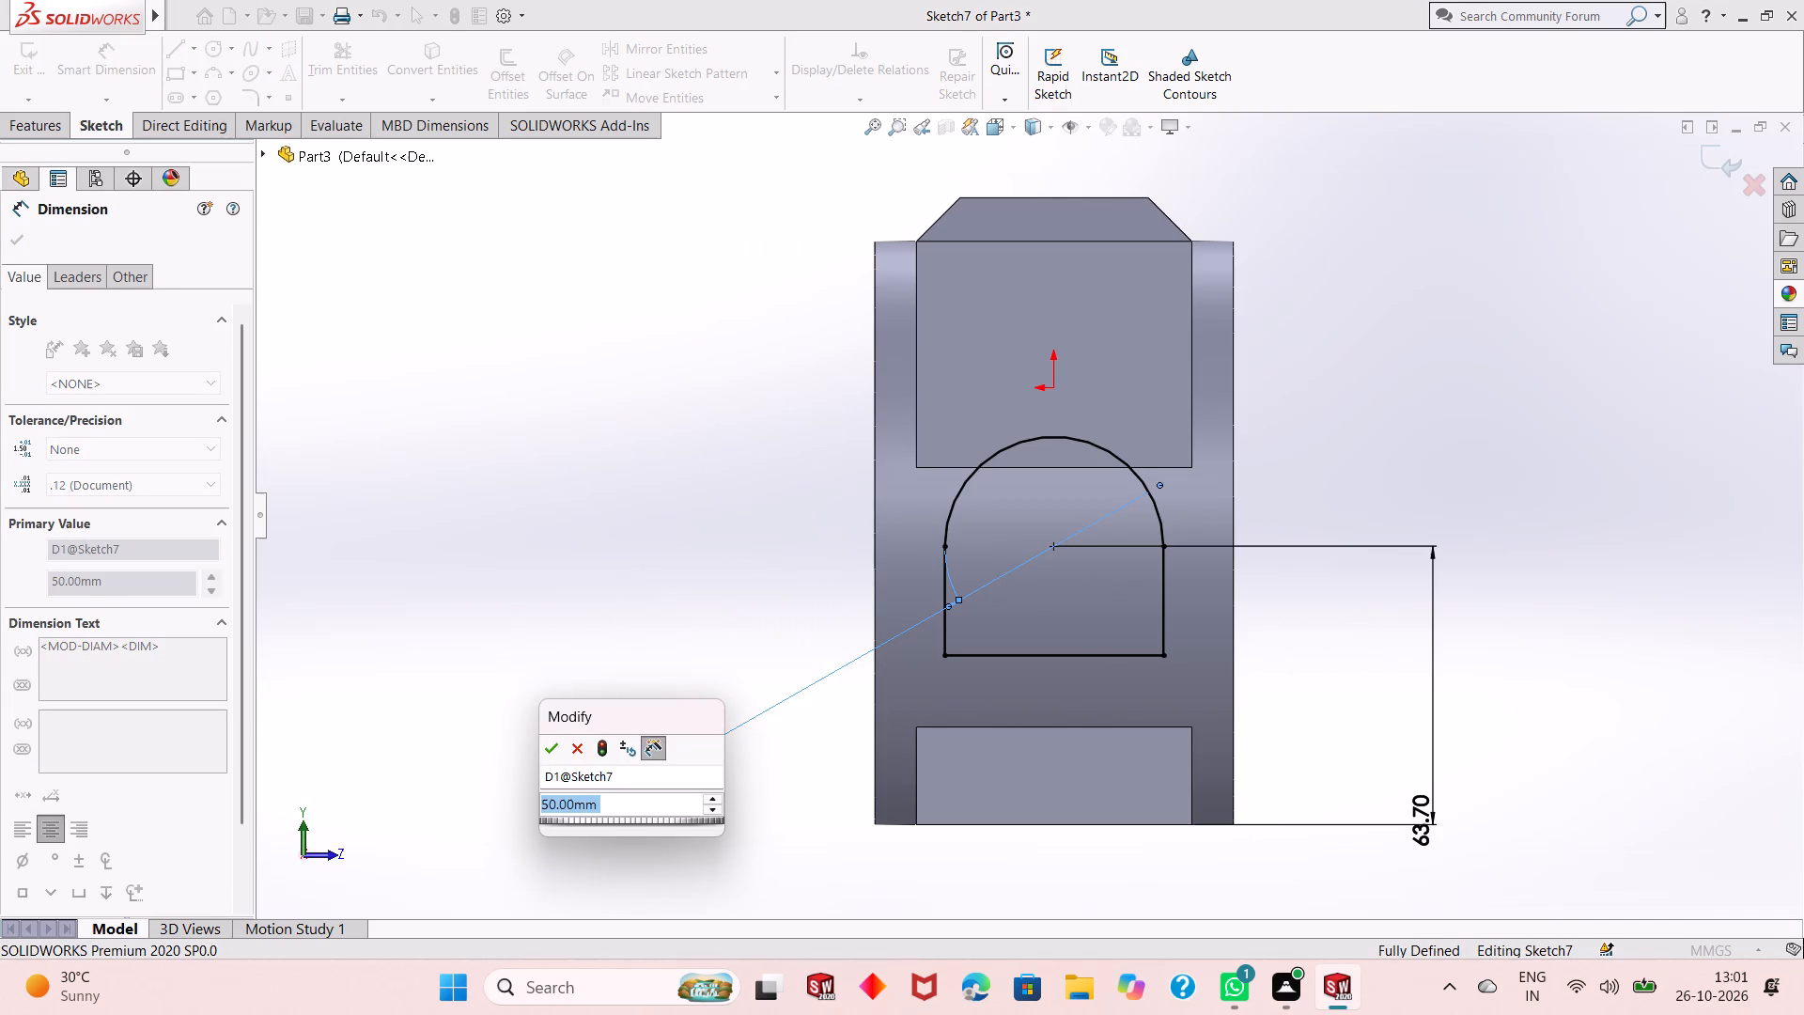
text(29+29)
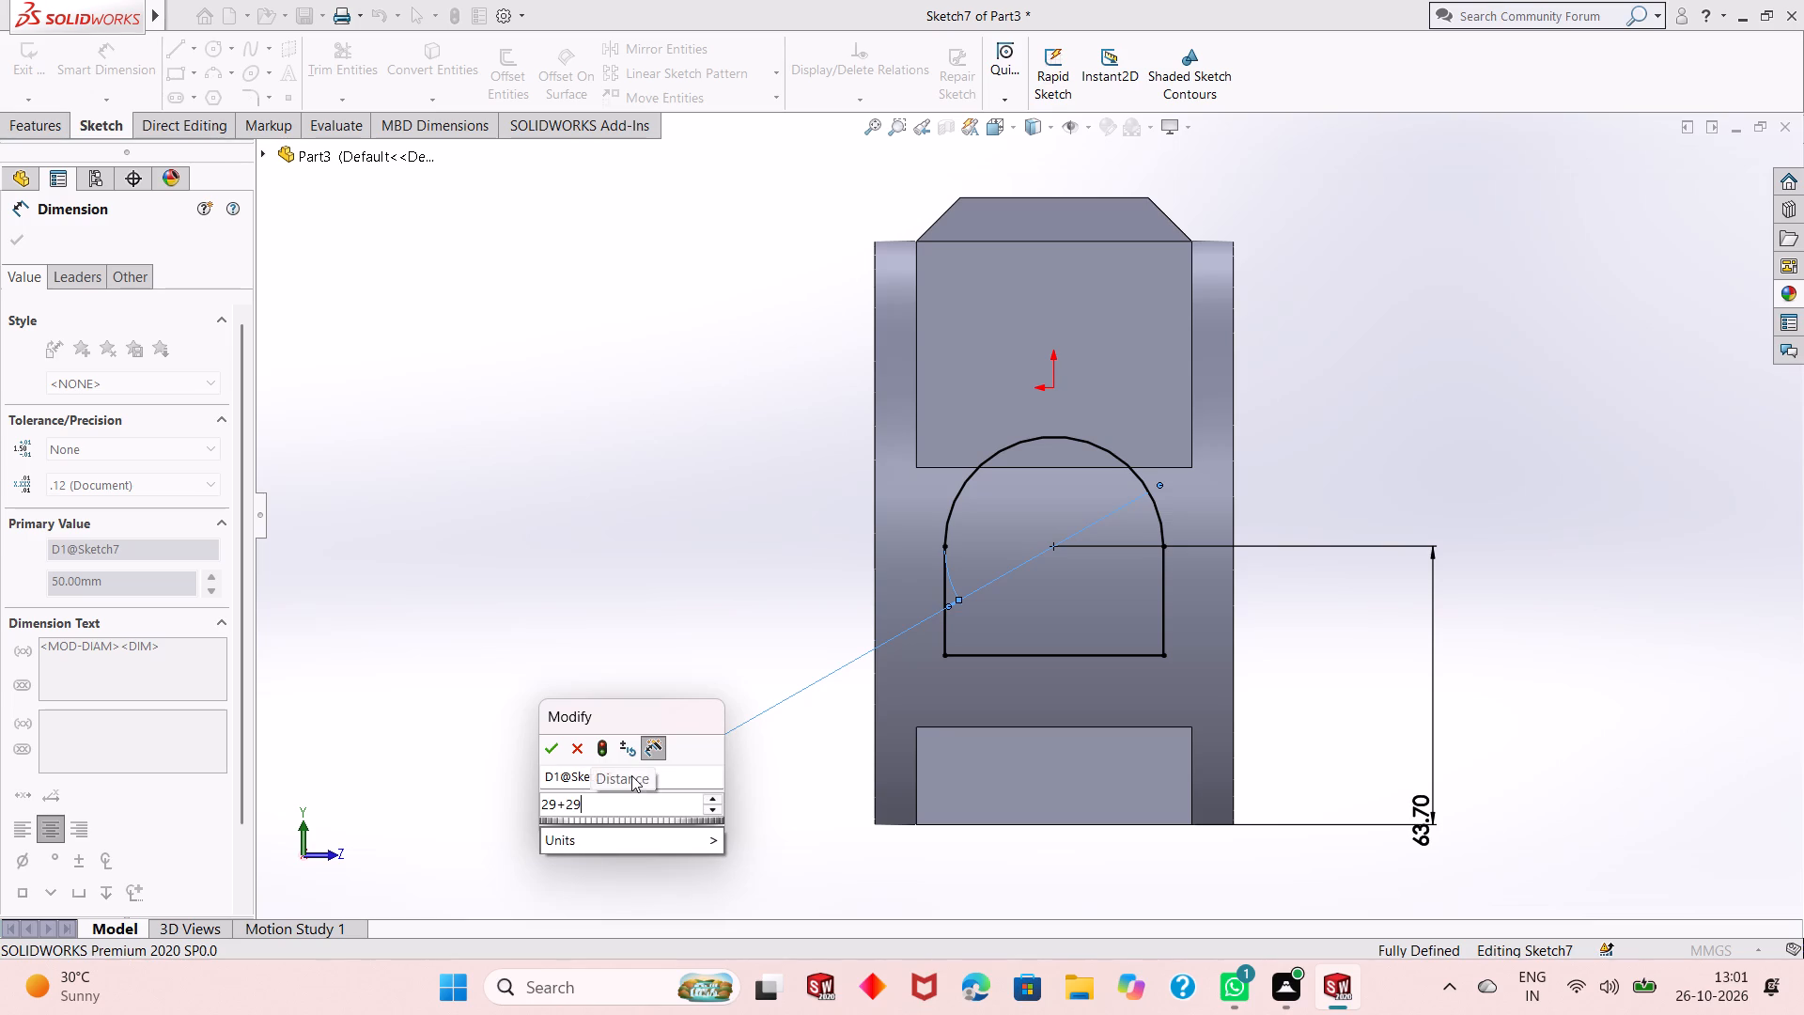
key(Return)
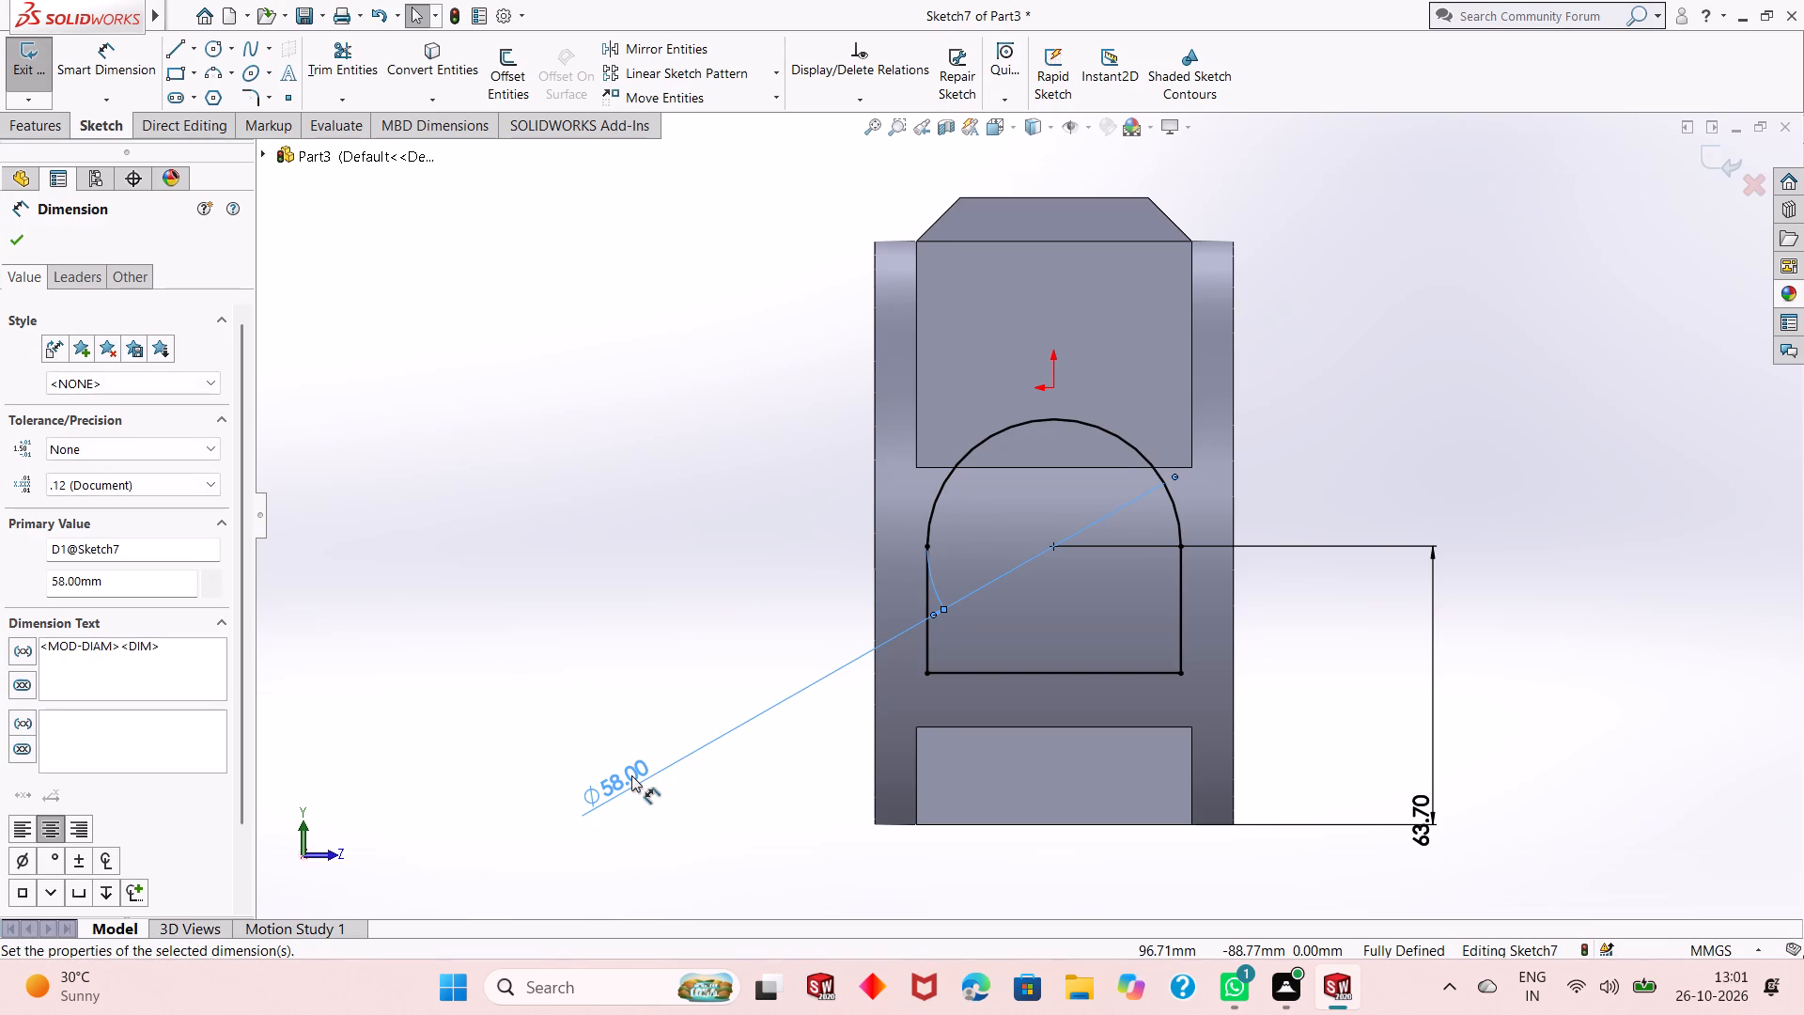
click(19, 243)
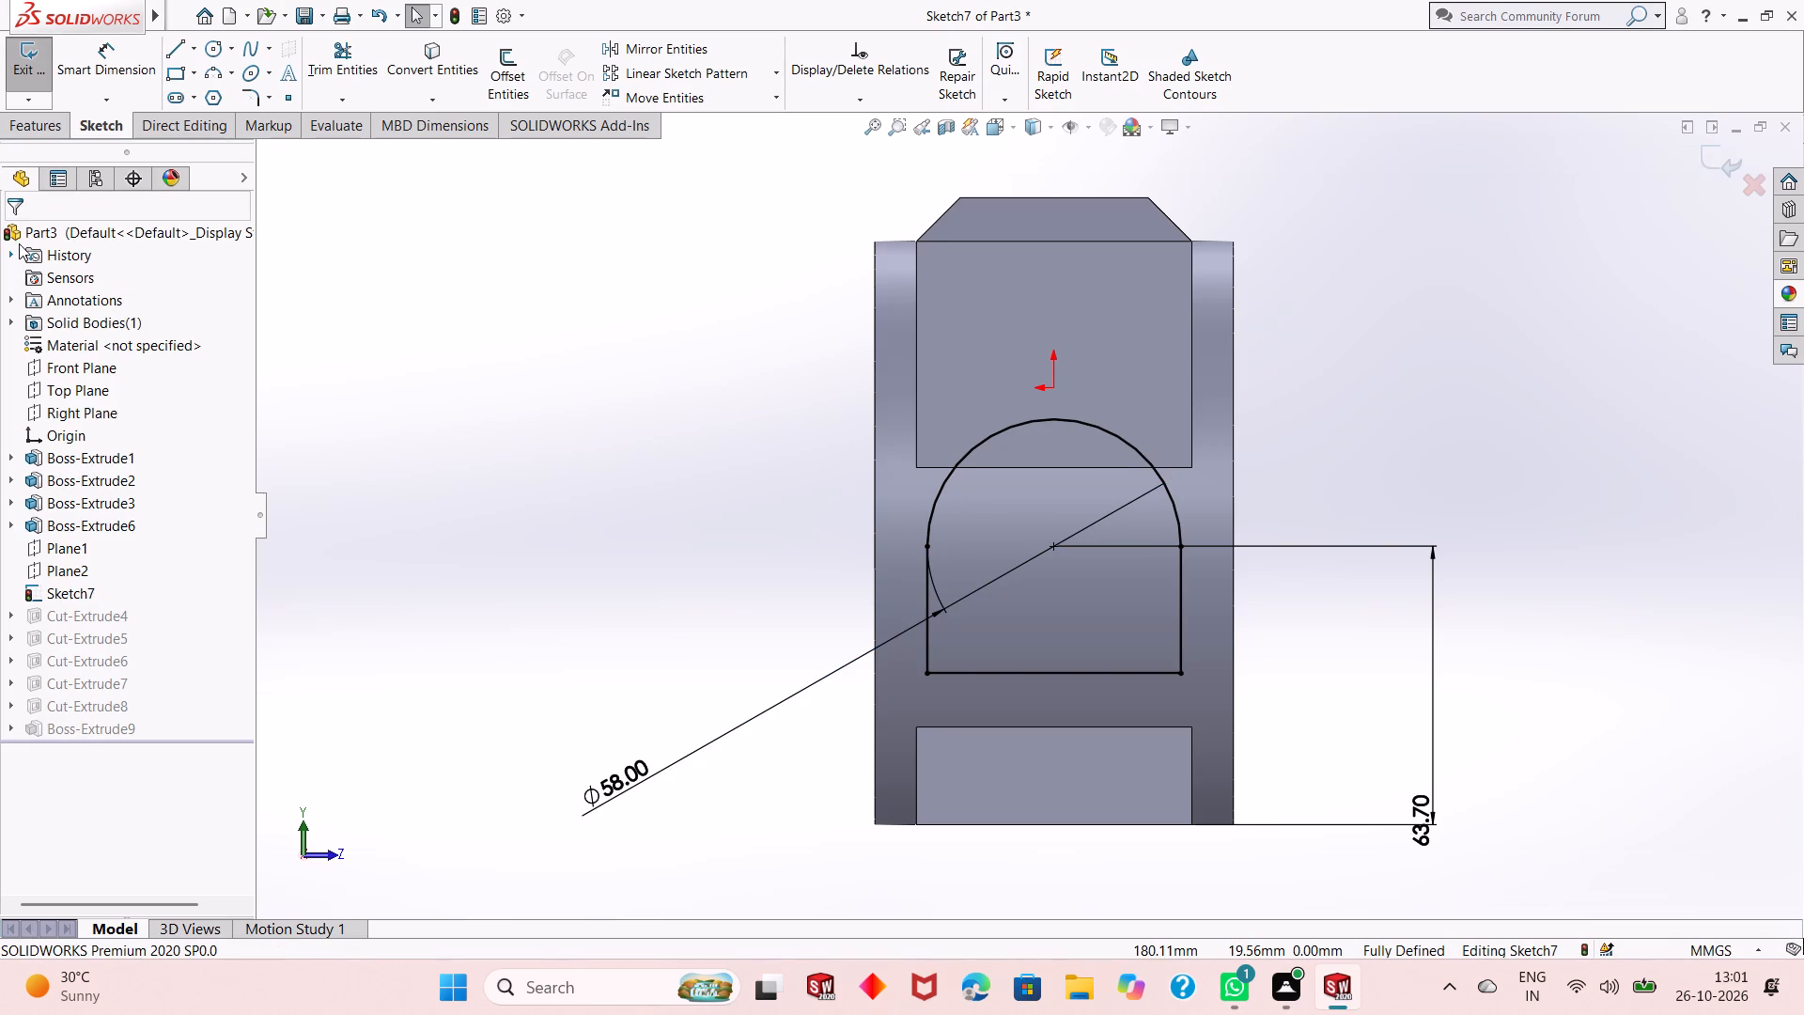
Extrude the arched profile of Sketch7 toward the body using the Up To Next end condition, merging the result.
click(22, 133)
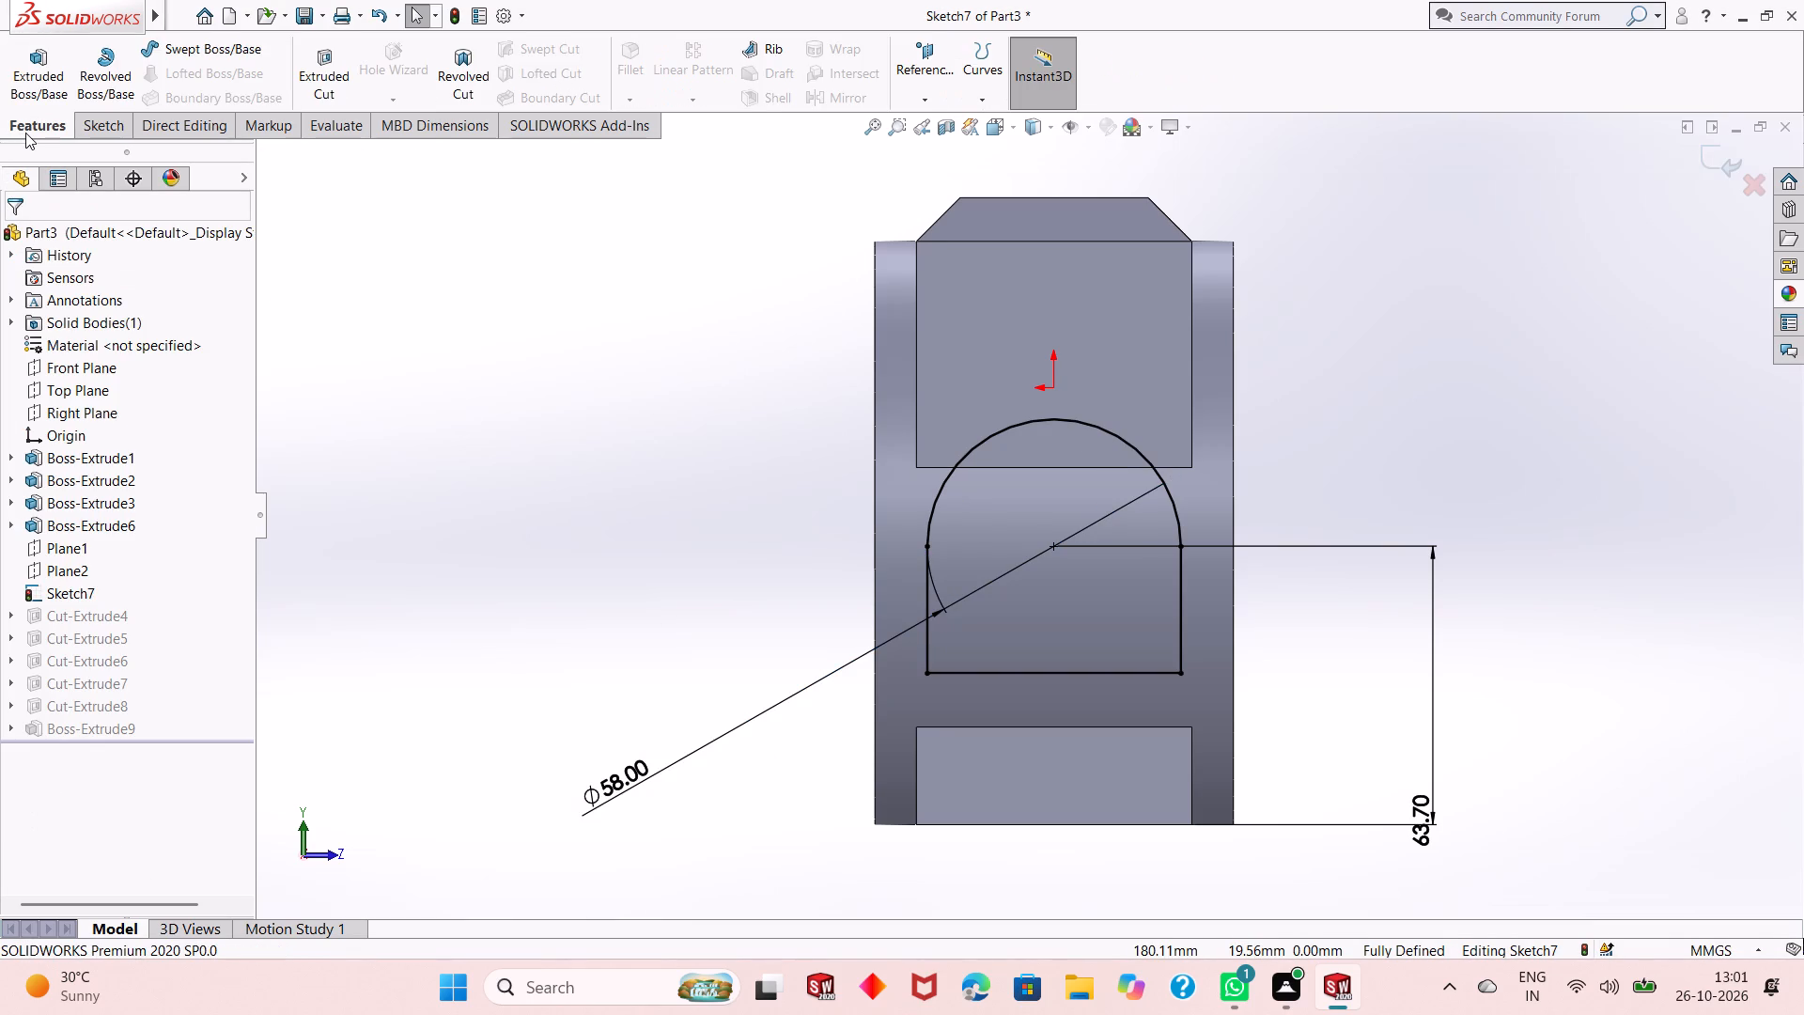
scroll(971, 554, up, 2)
middle_drag(964, 562, 1104, 545)
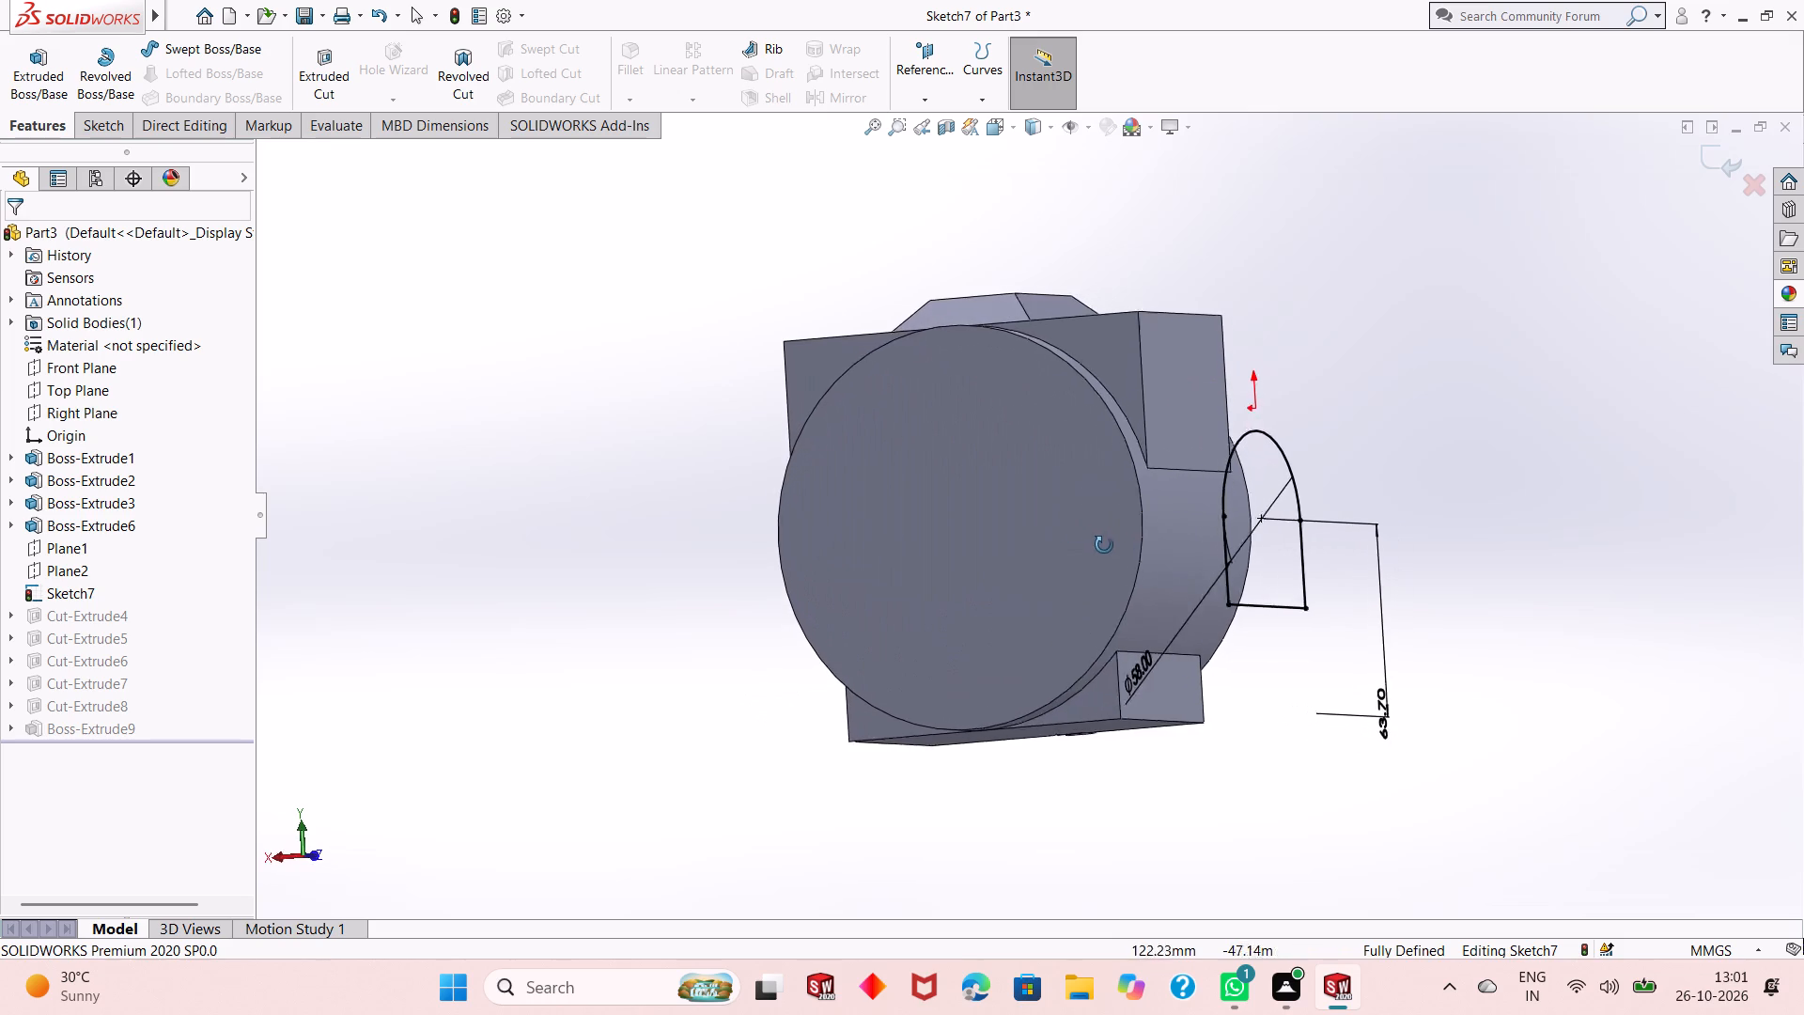
middle_drag(1104, 545, 1136, 570)
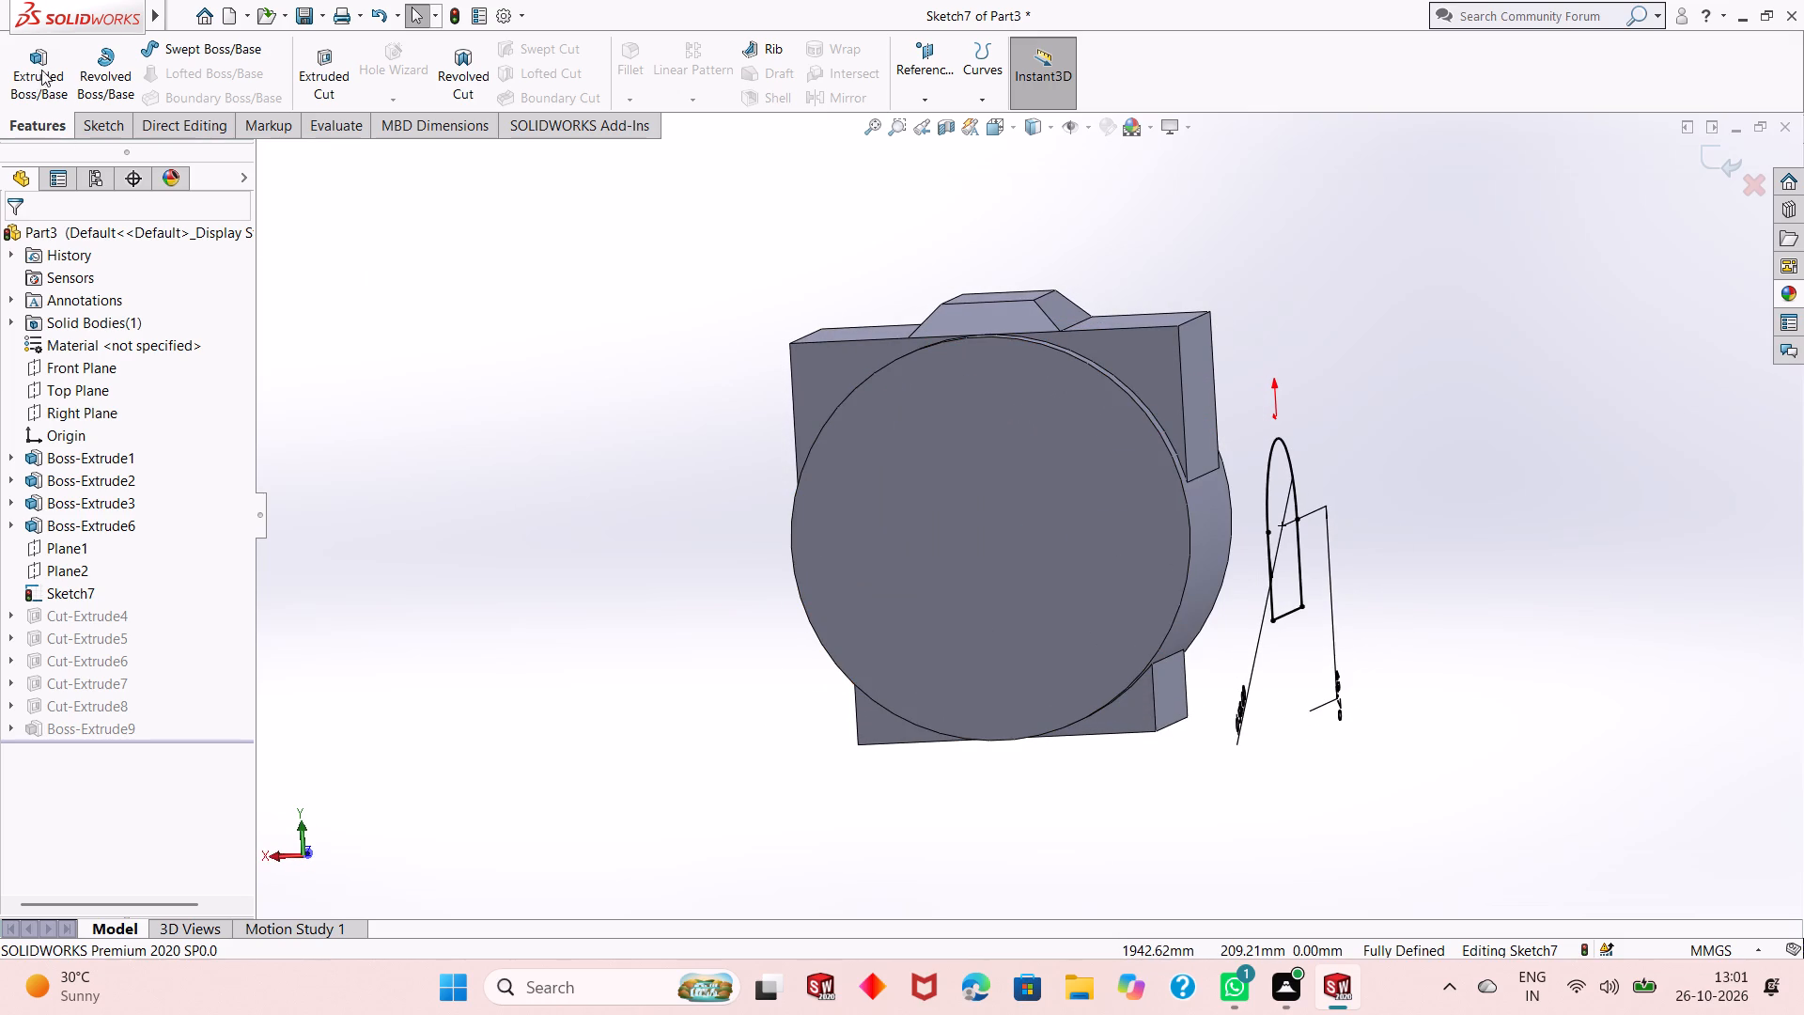
click(42, 68)
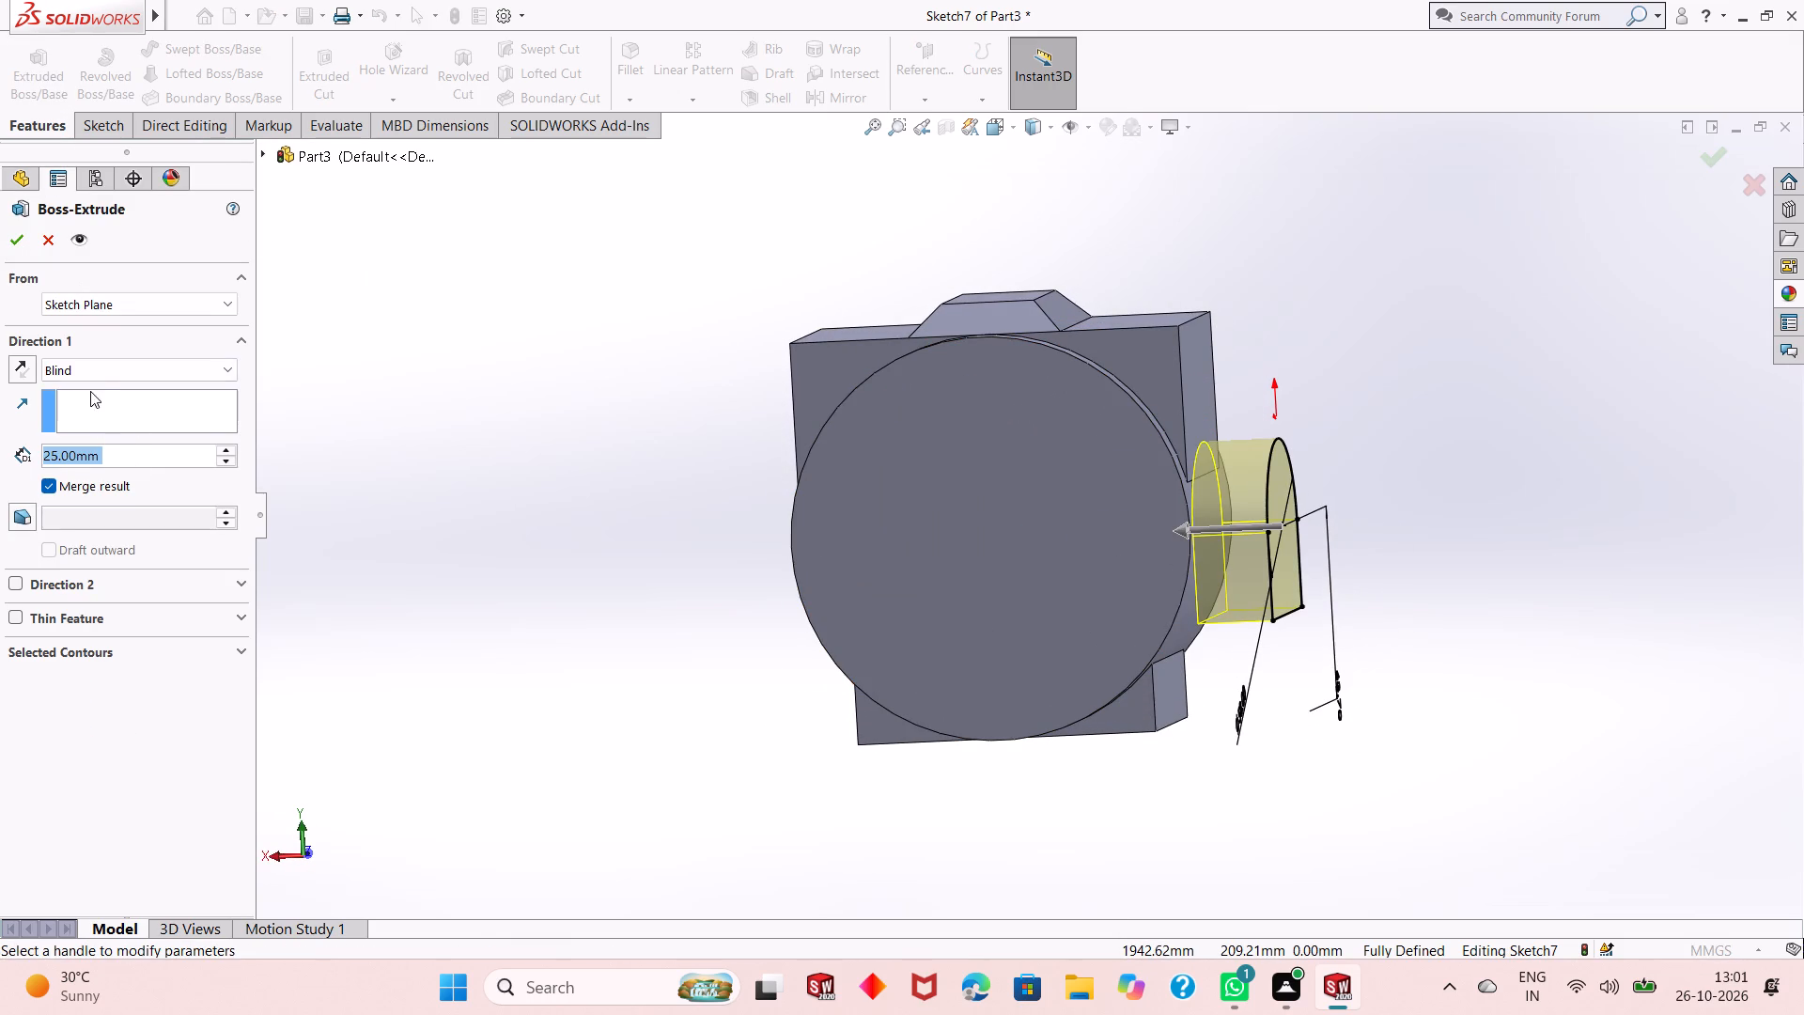
click(99, 372)
click(108, 417)
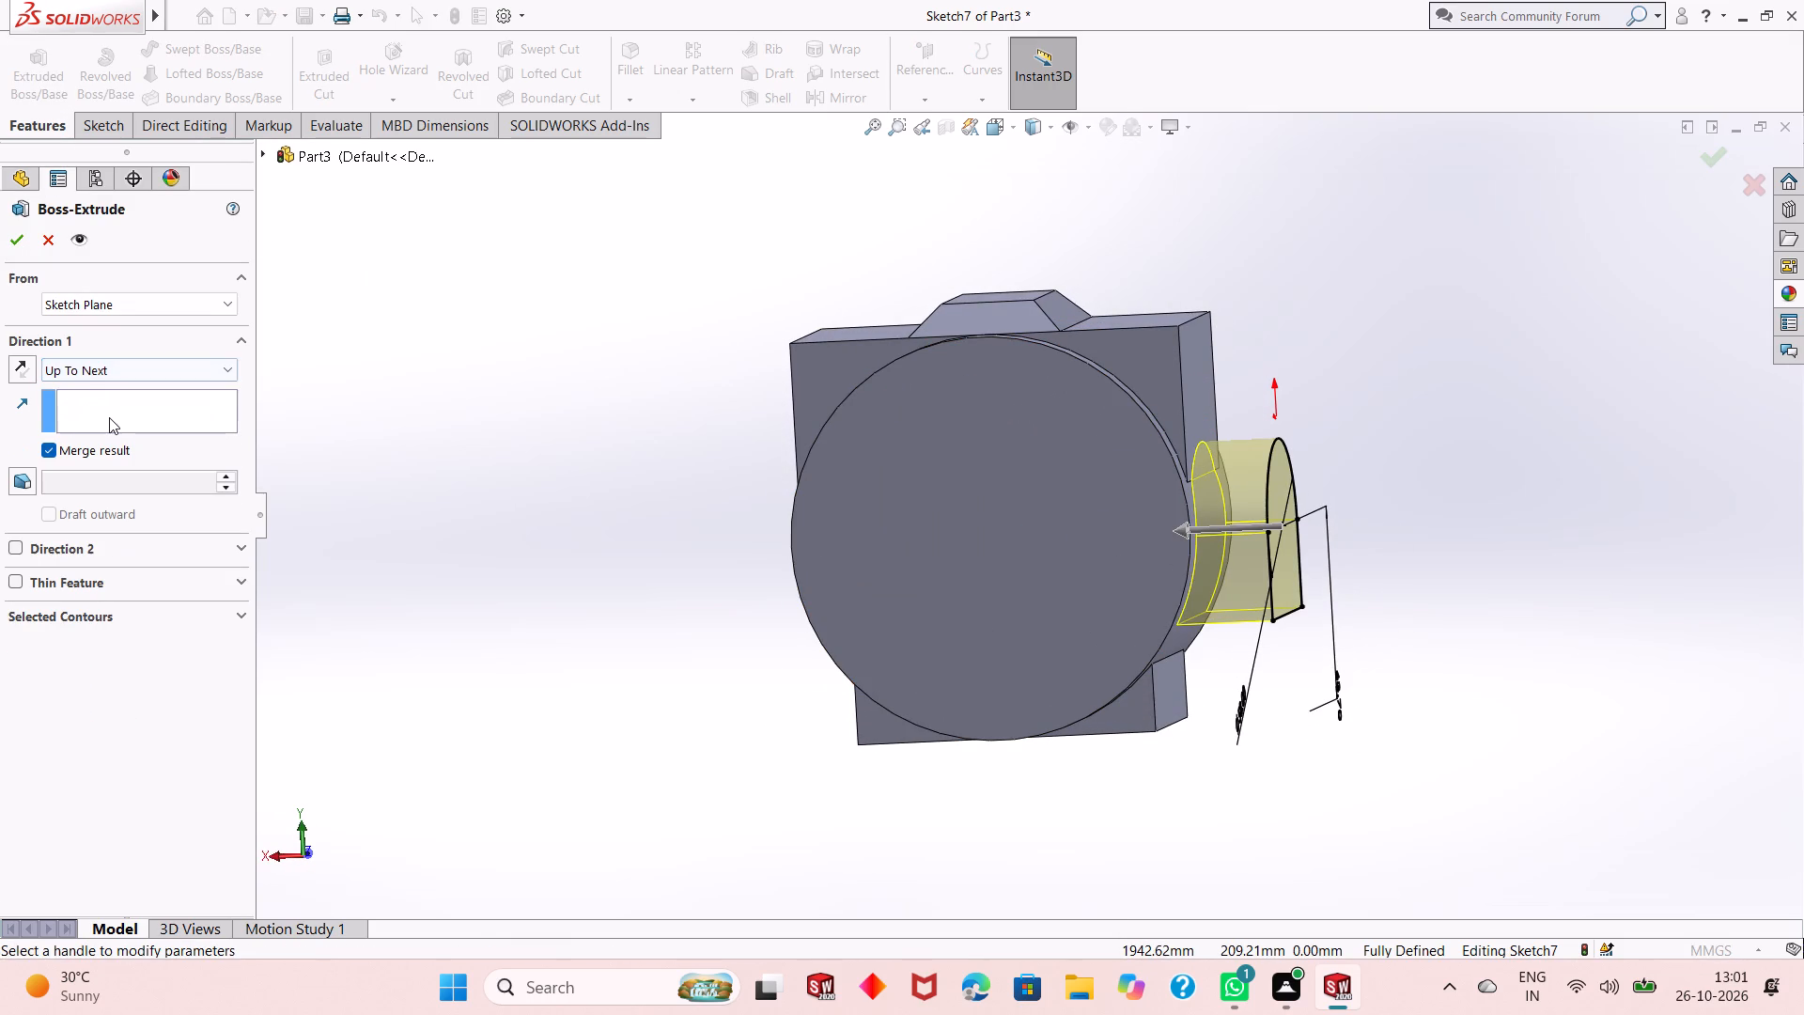
click(12, 242)
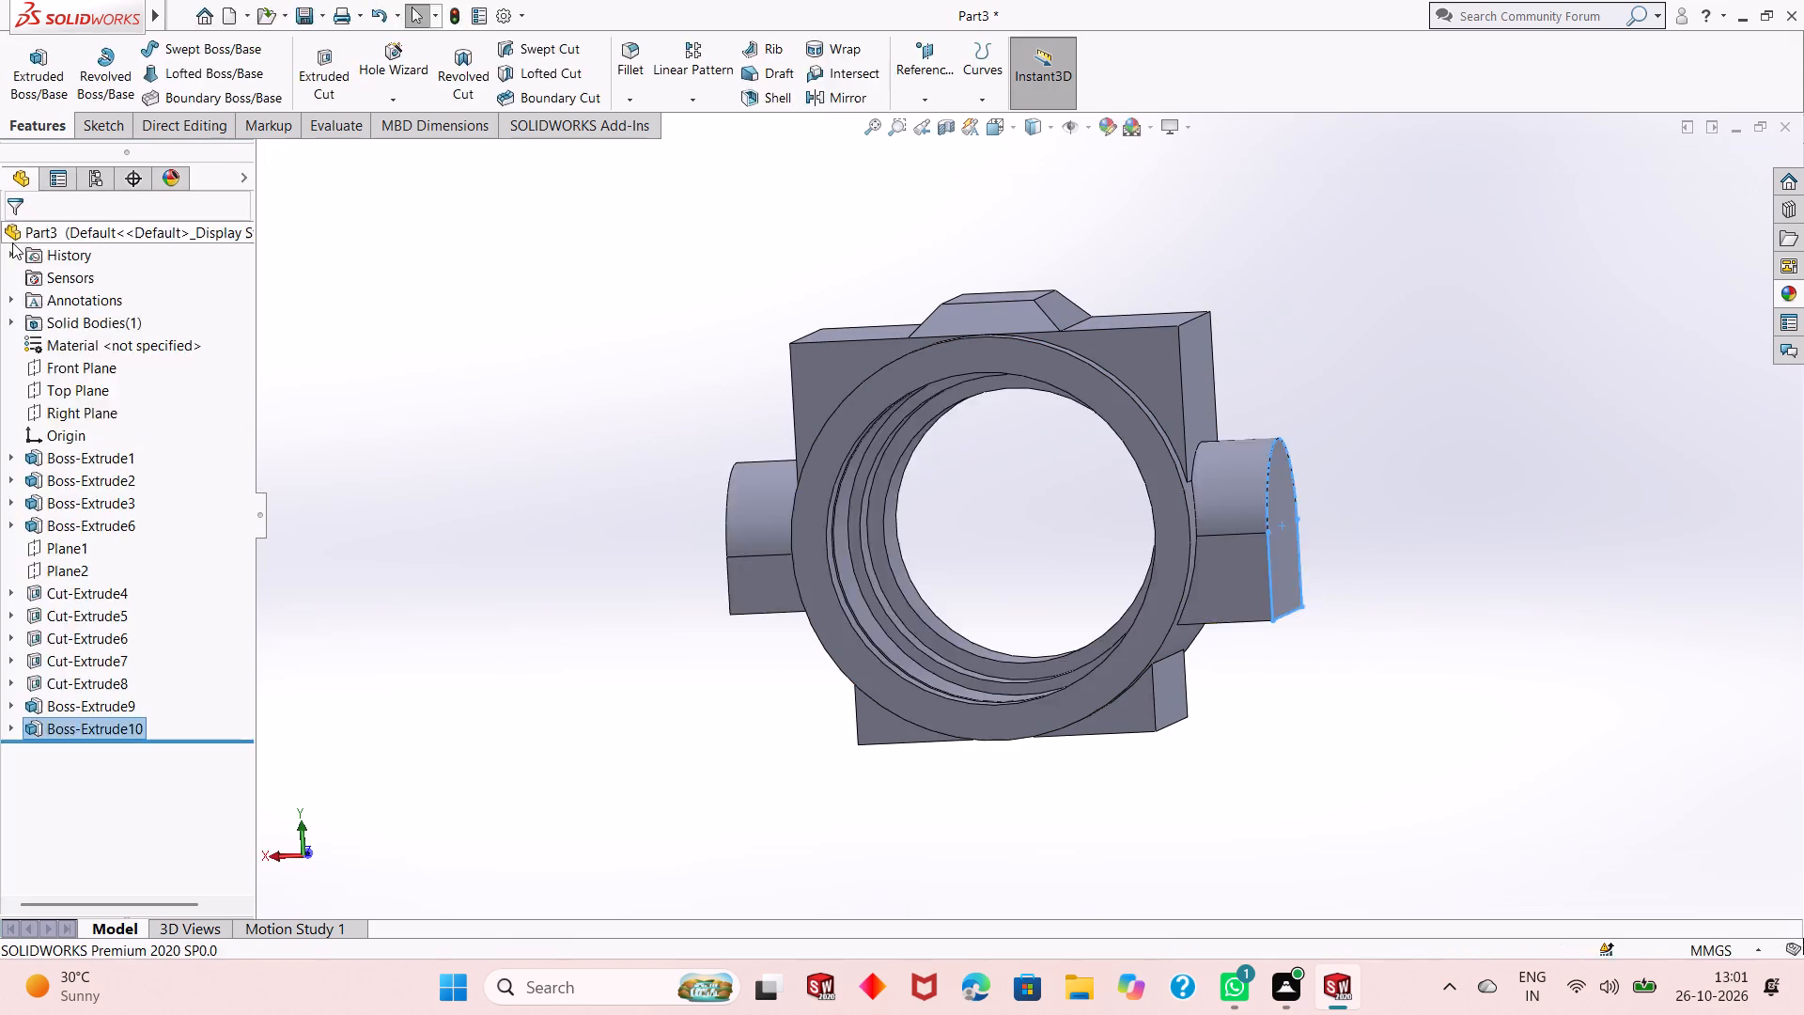
click(1536, 723)
Inspect the rebuilt side bosses and the stepped bore from several angles.
scroll(1321, 664, up, 1)
middle_drag(1319, 652, 1259, 683)
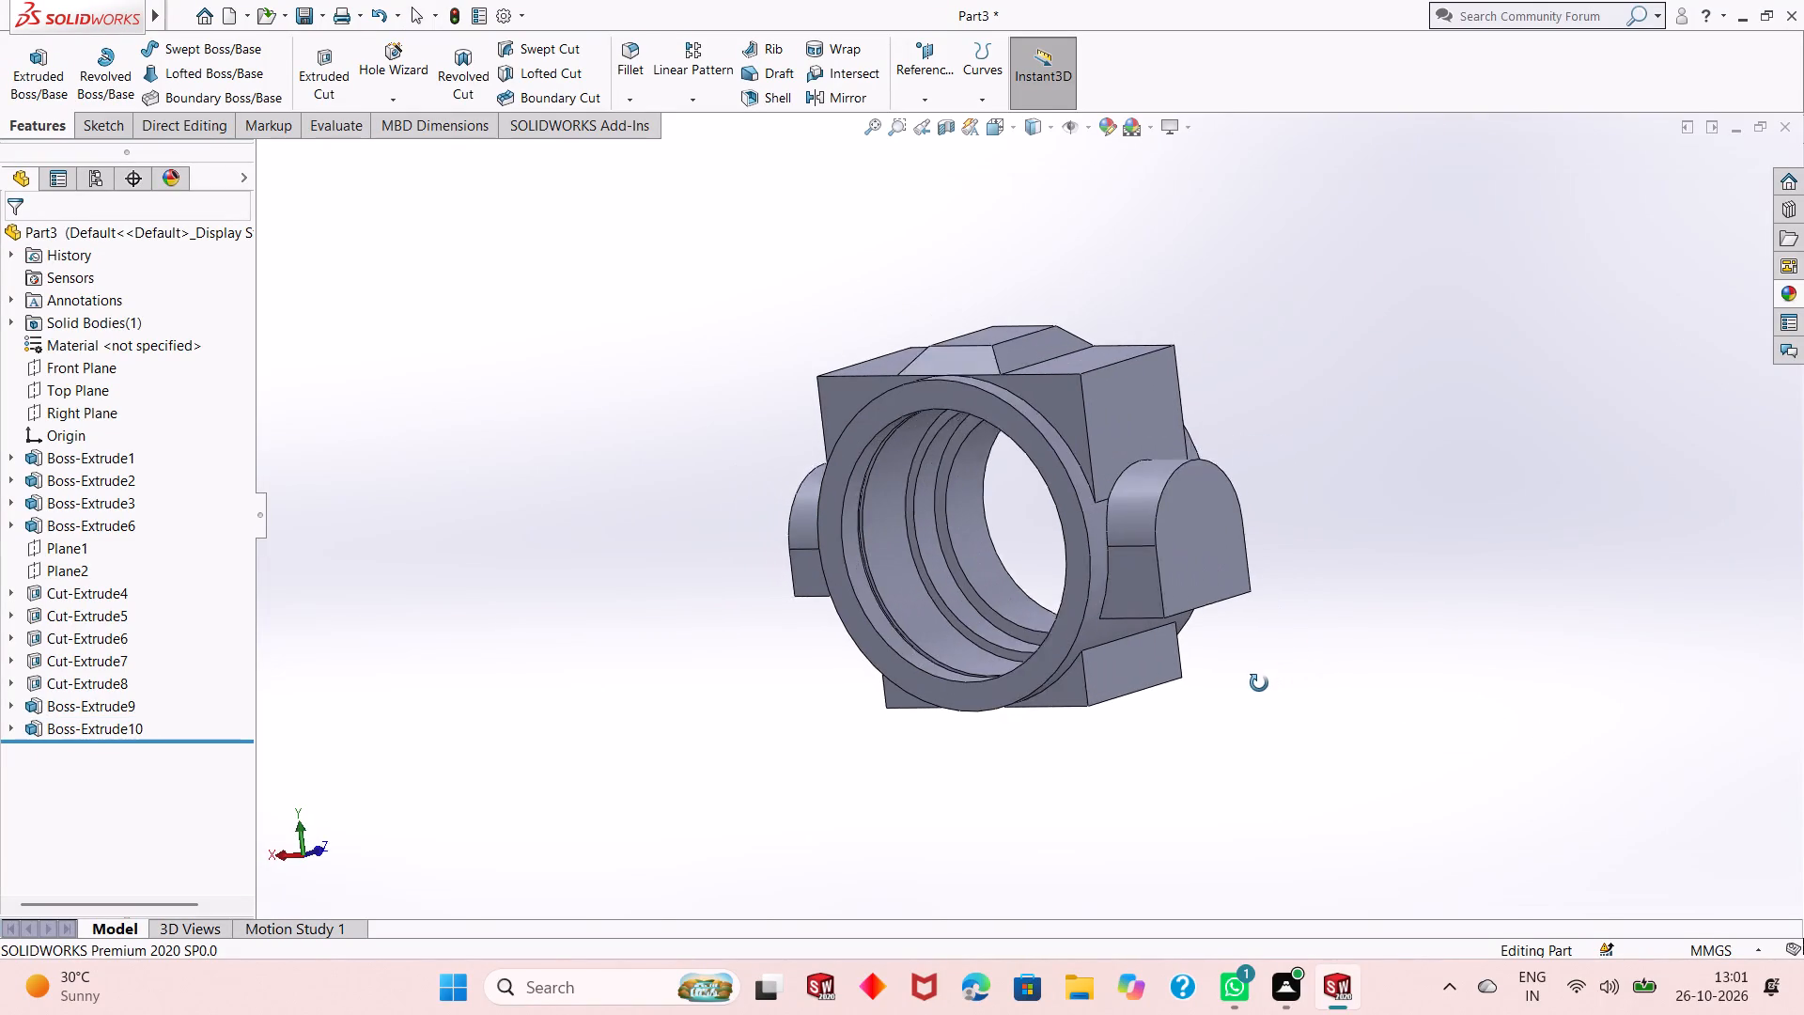
middle_drag(1259, 683, 1241, 686)
scroll(1088, 514, down, 3)
middle_drag(1071, 603, 1088, 607)
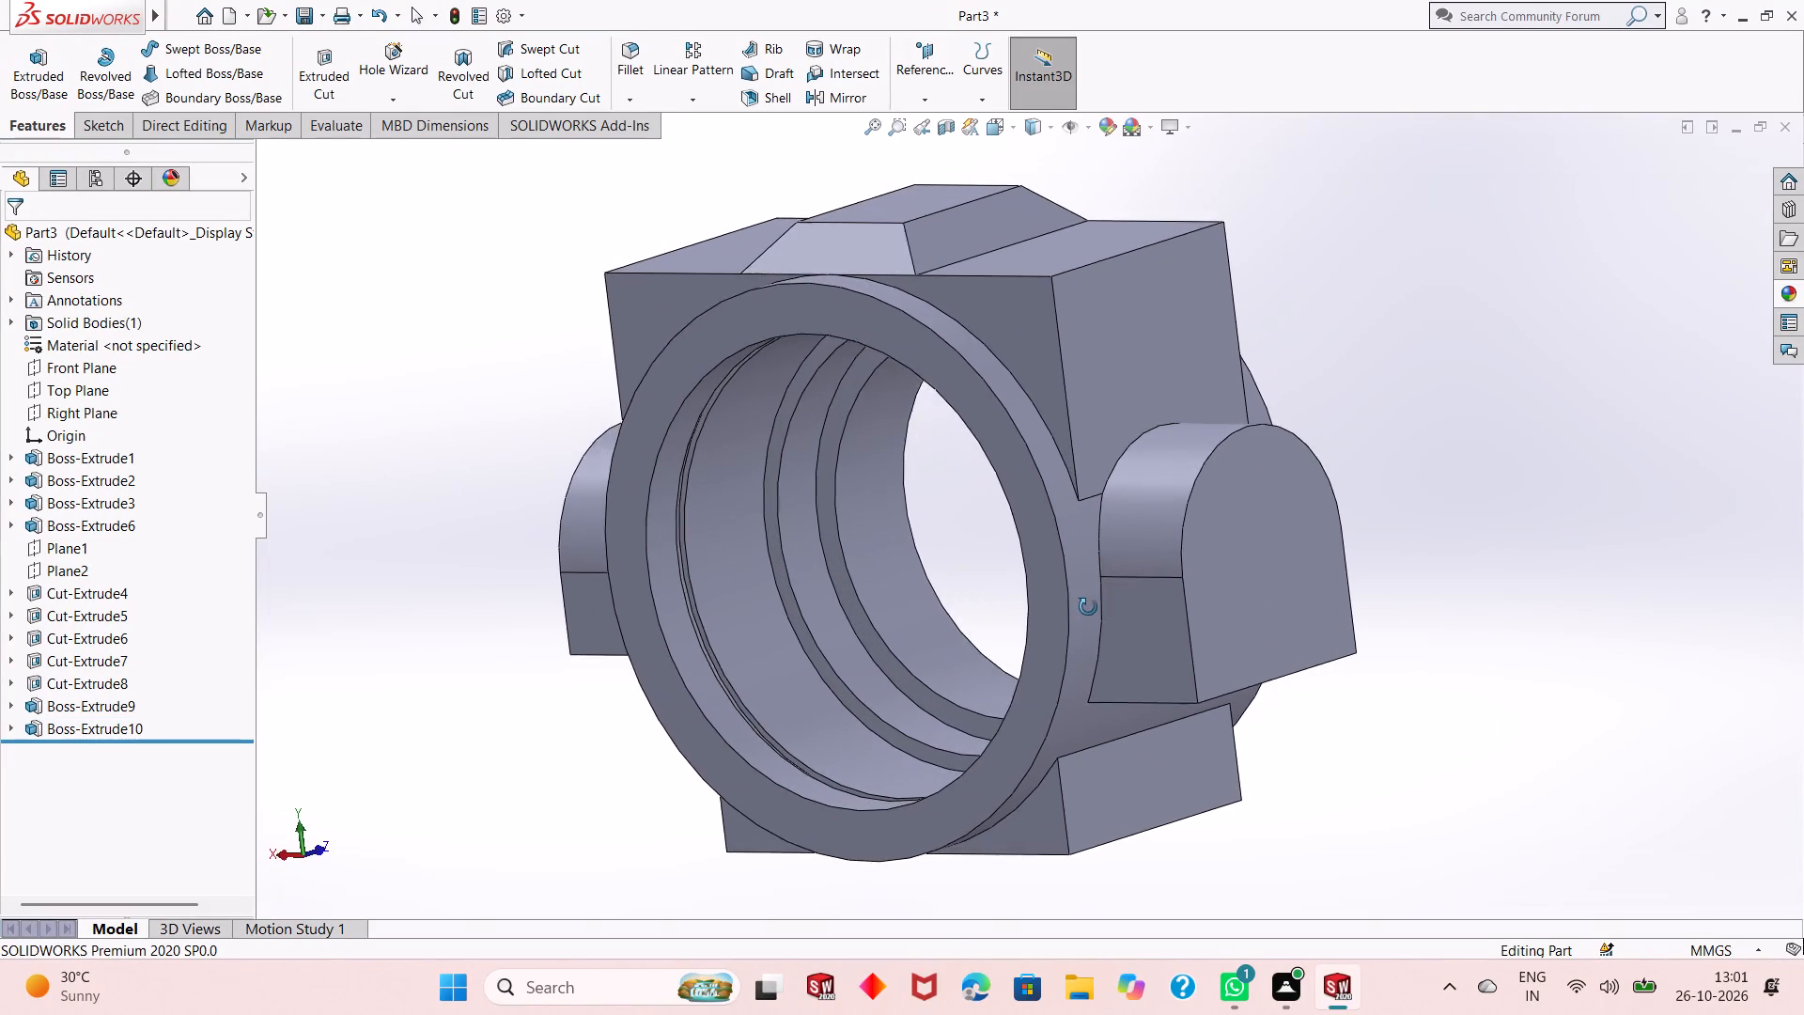
middle_drag(1088, 607, 1065, 618)
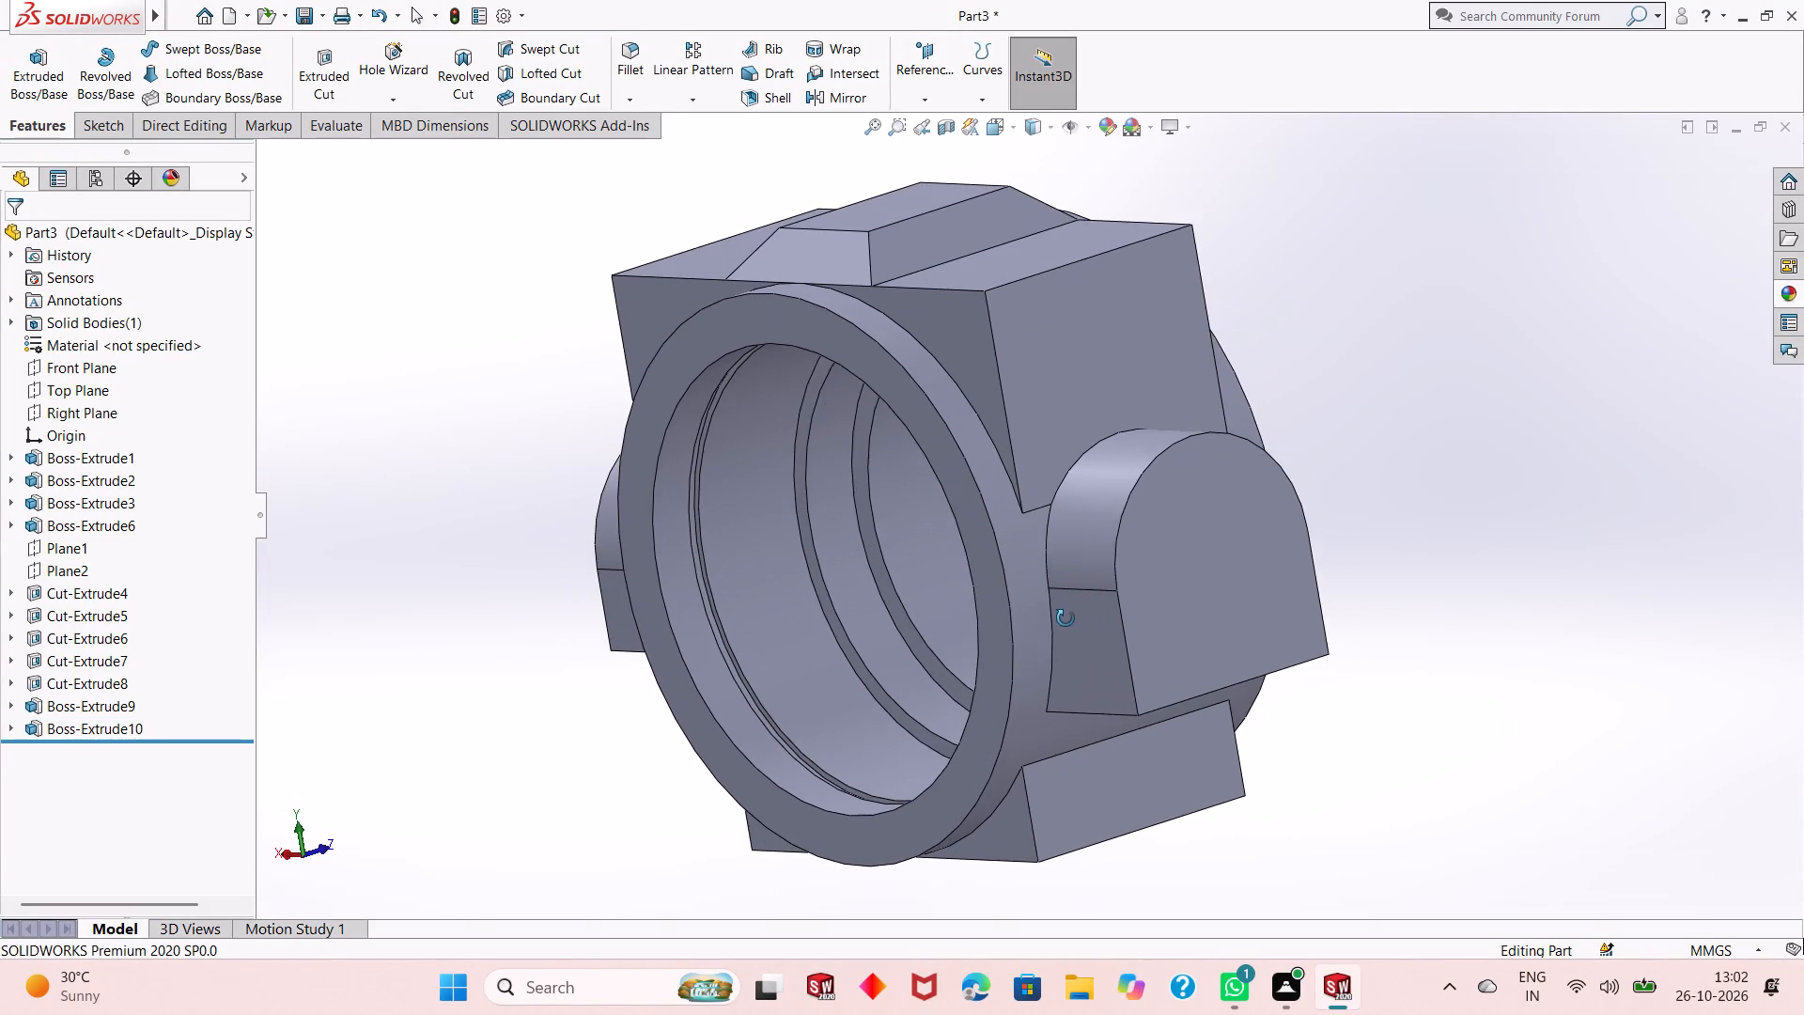
middle_drag(1065, 618, 1066, 617)
scroll(786, 633, down, 3)
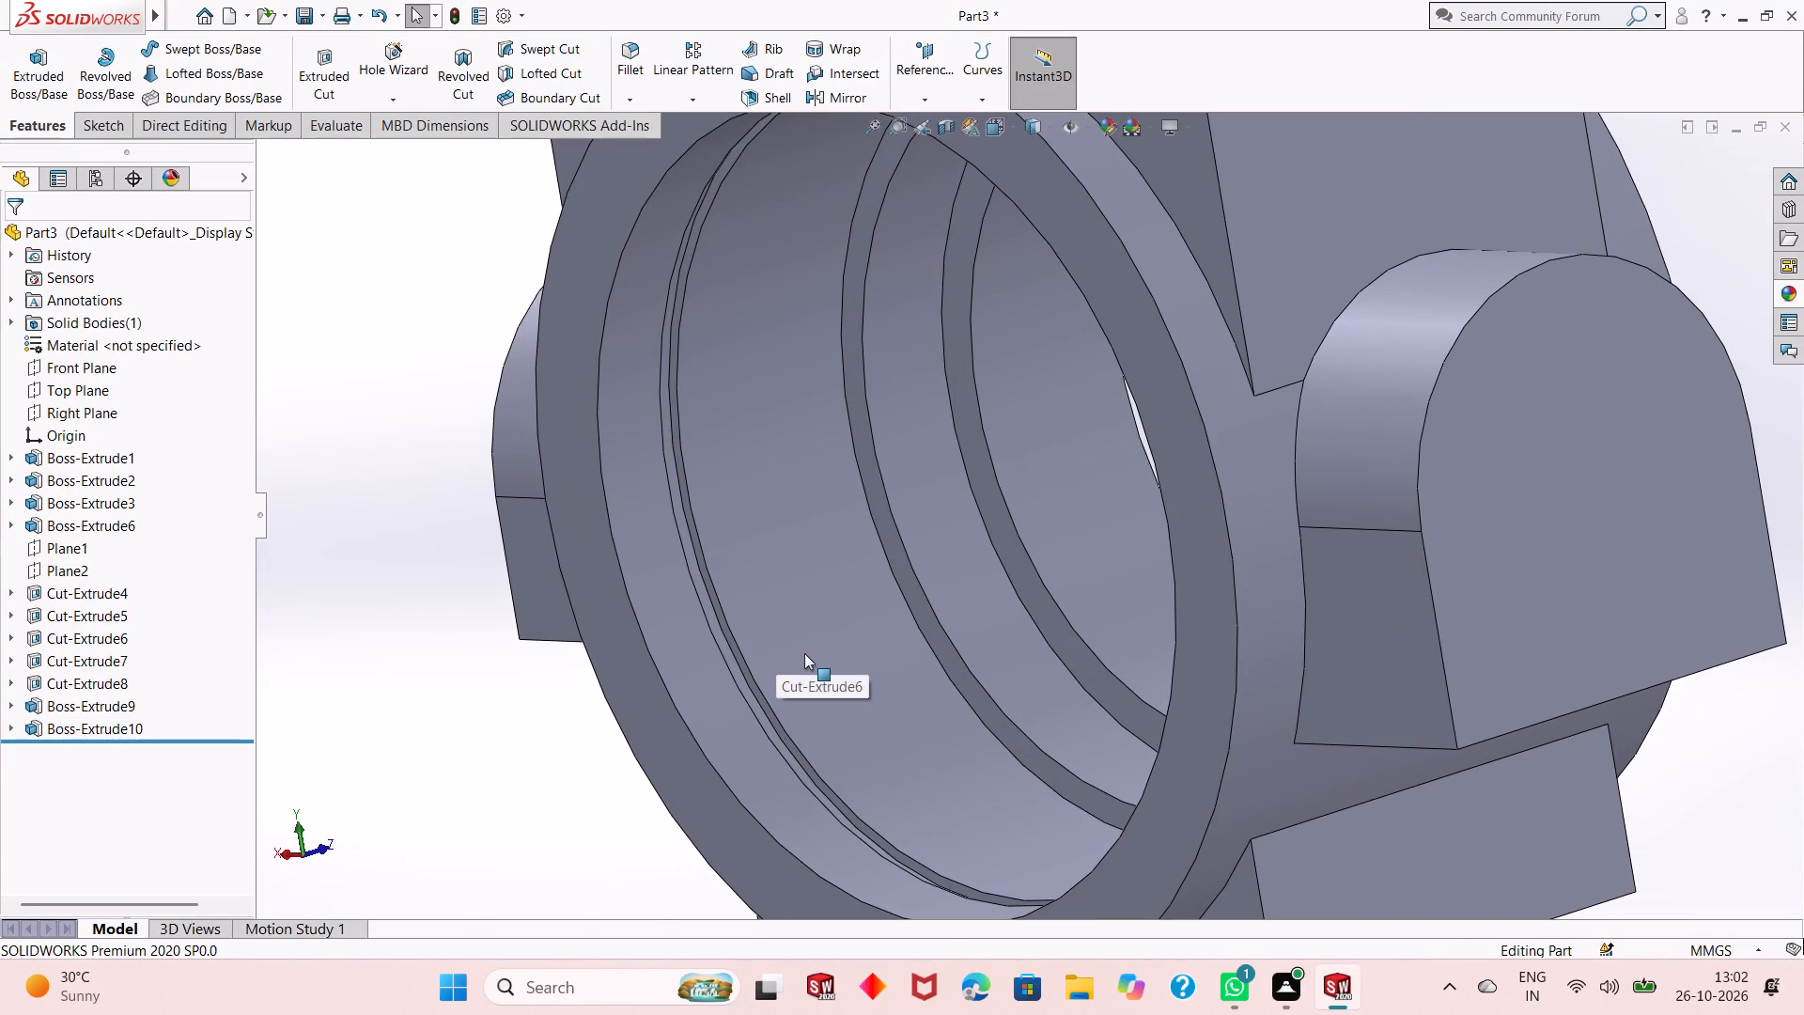
scroll(804, 654, up, 3)
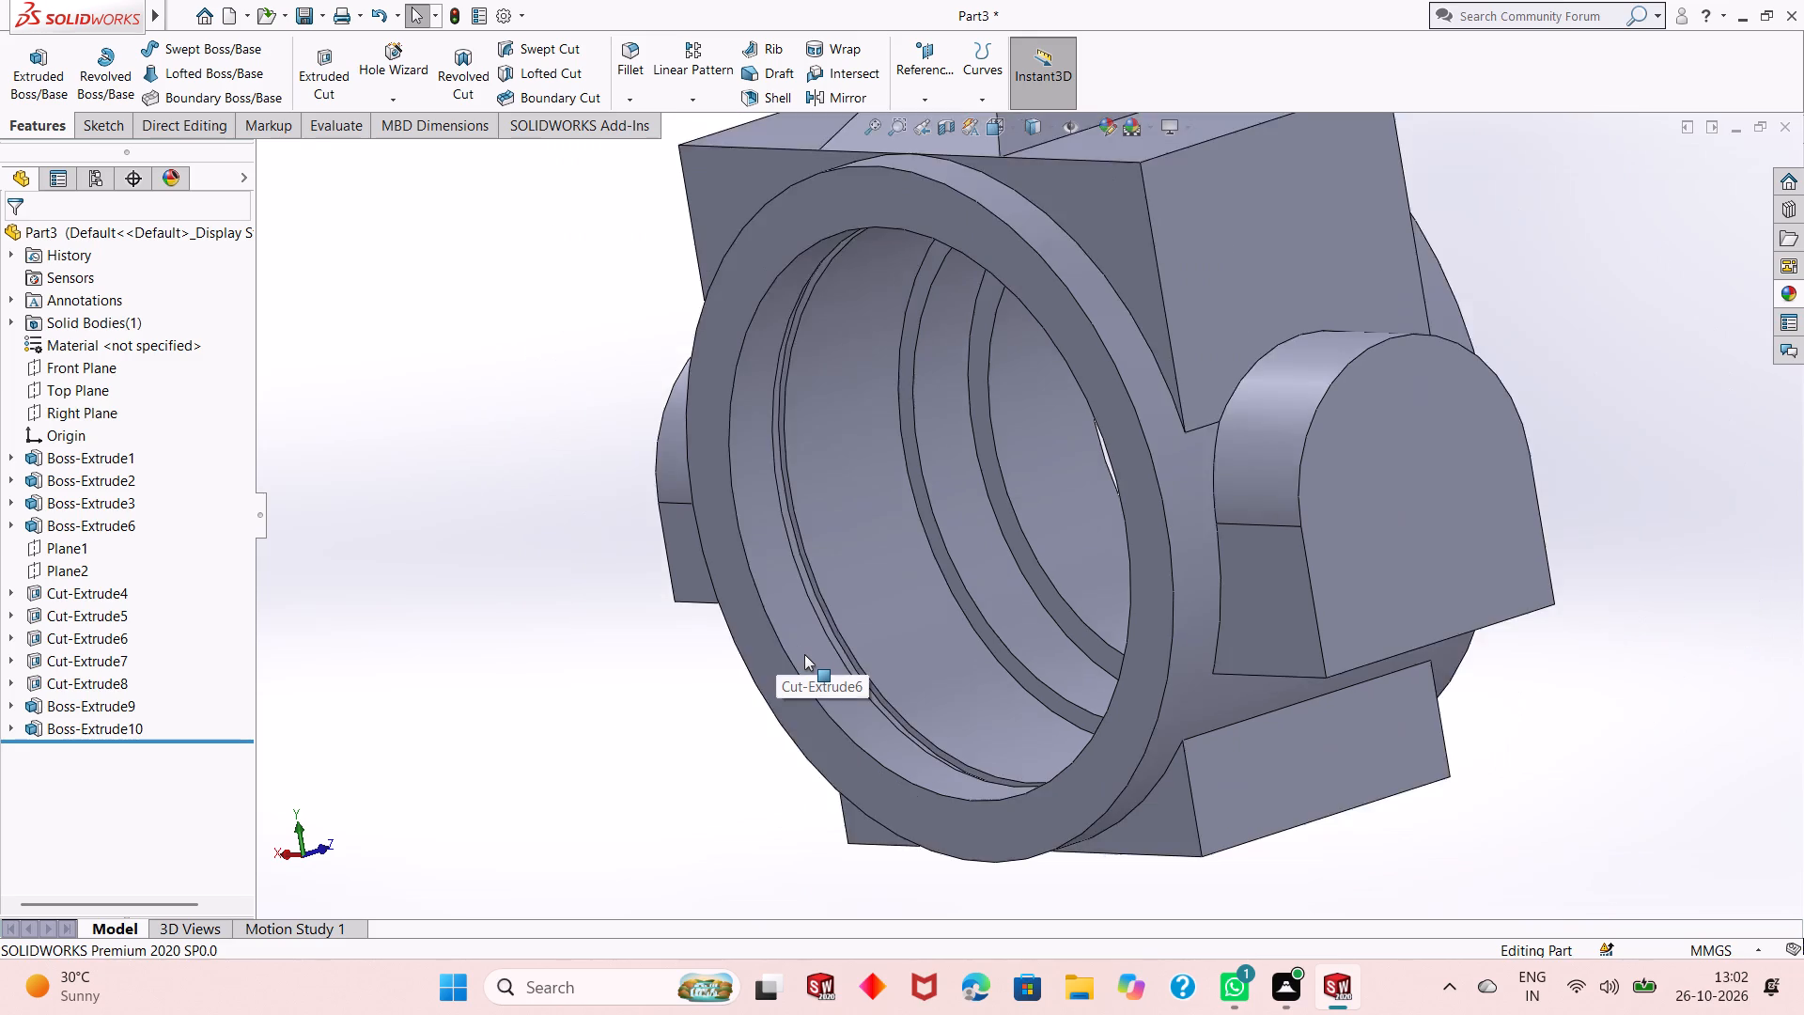
scroll(804, 654, up, 2)
Start a sketch on the Sketch7 side boss's flat arched face and draw a circle about 9.8 mm in diameter near its lower-left corner.
click(1260, 508)
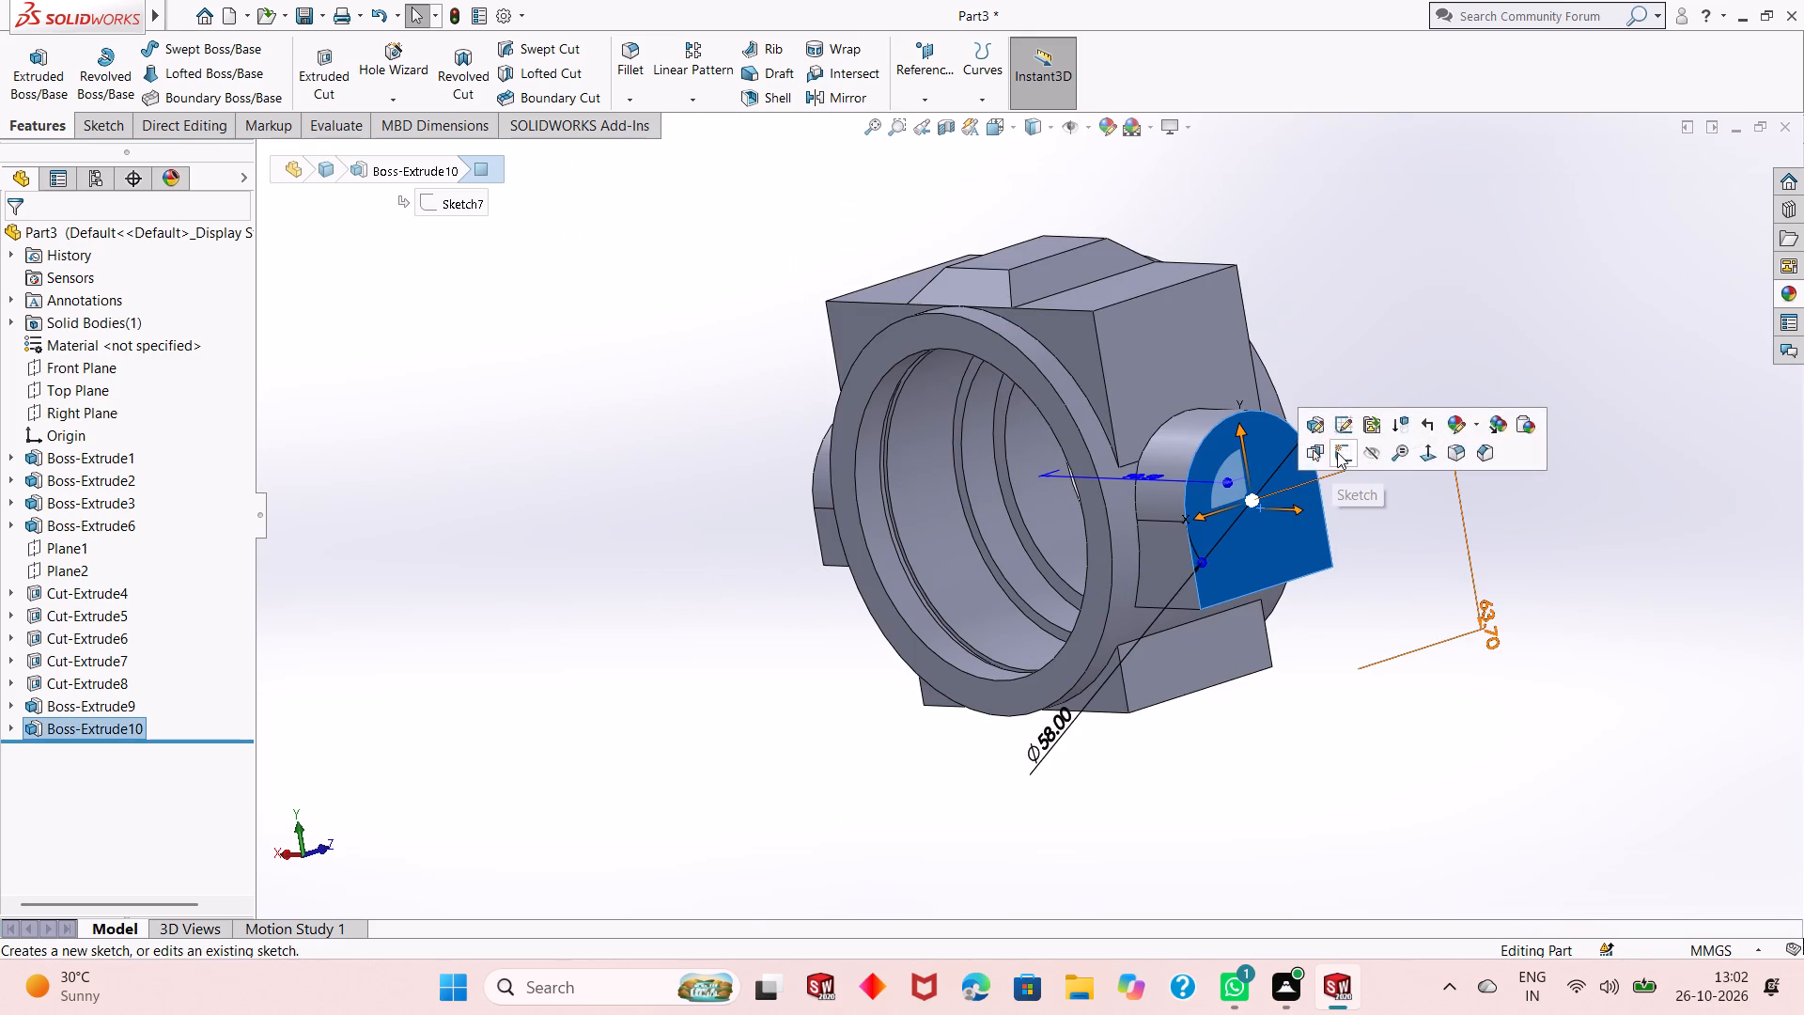
click(1337, 452)
key(ctrl+8)
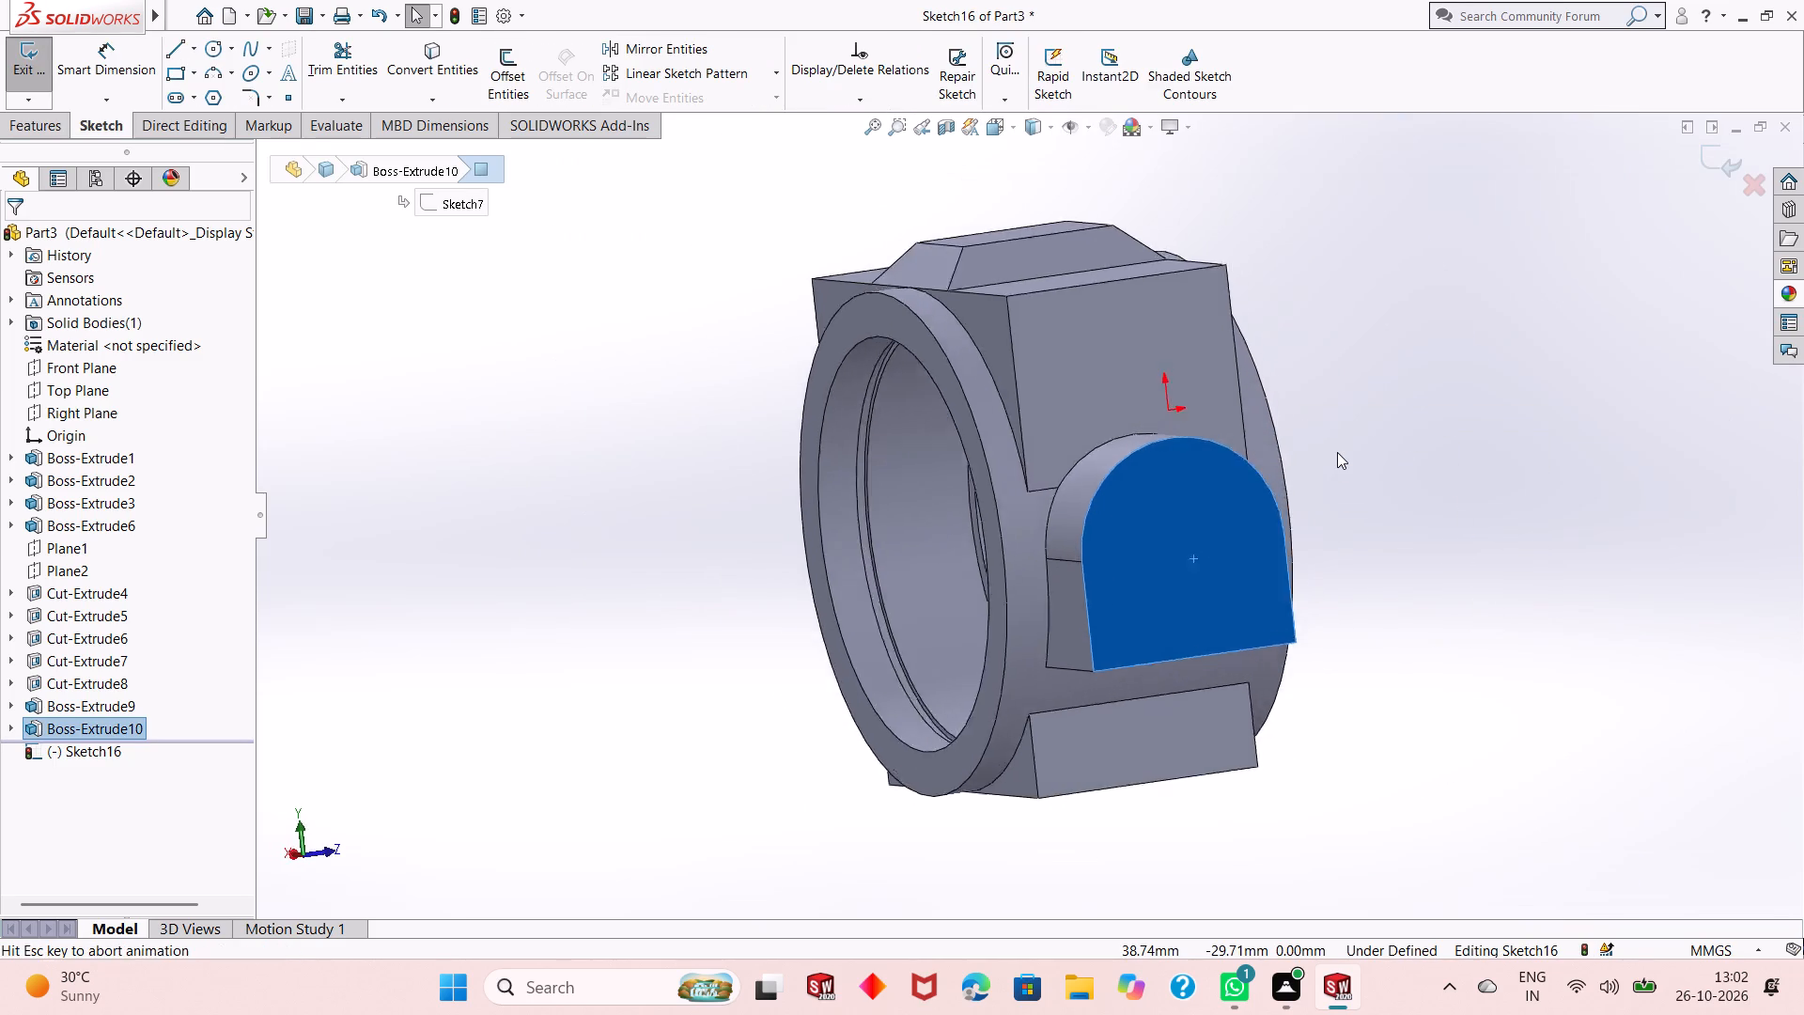
click(1337, 452)
scroll(1239, 560, up, 2)
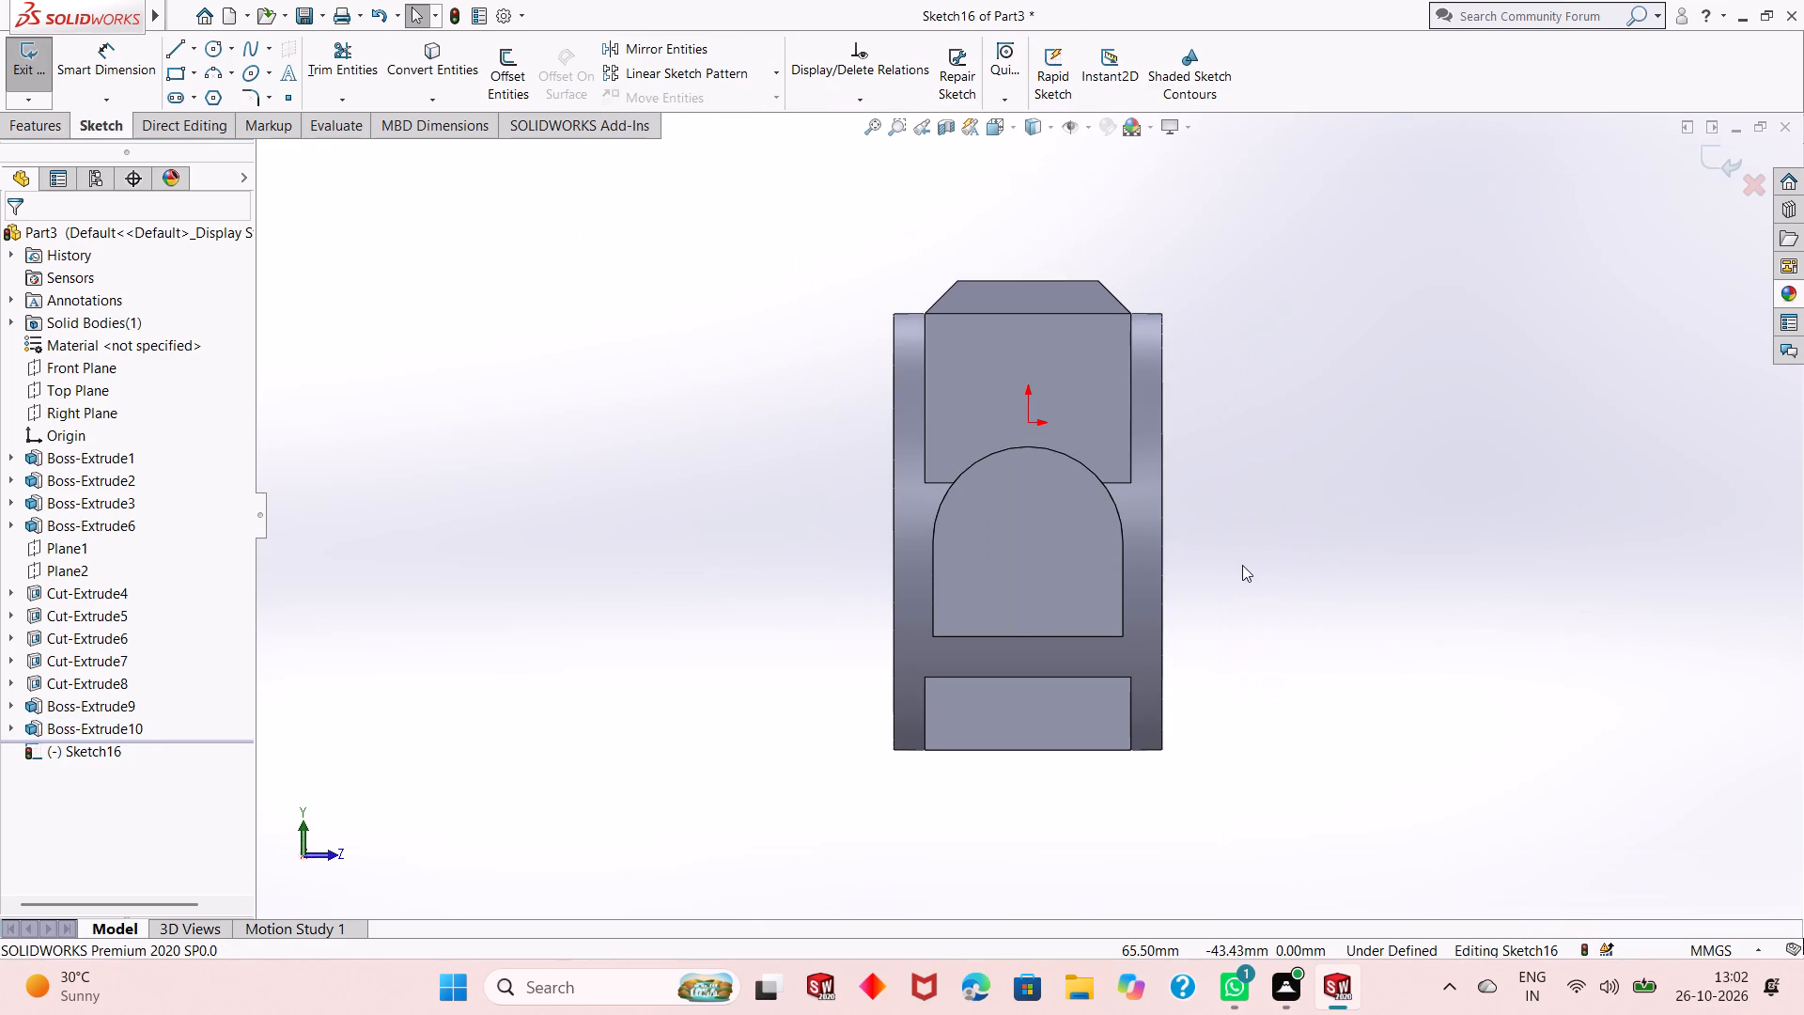
click(210, 55)
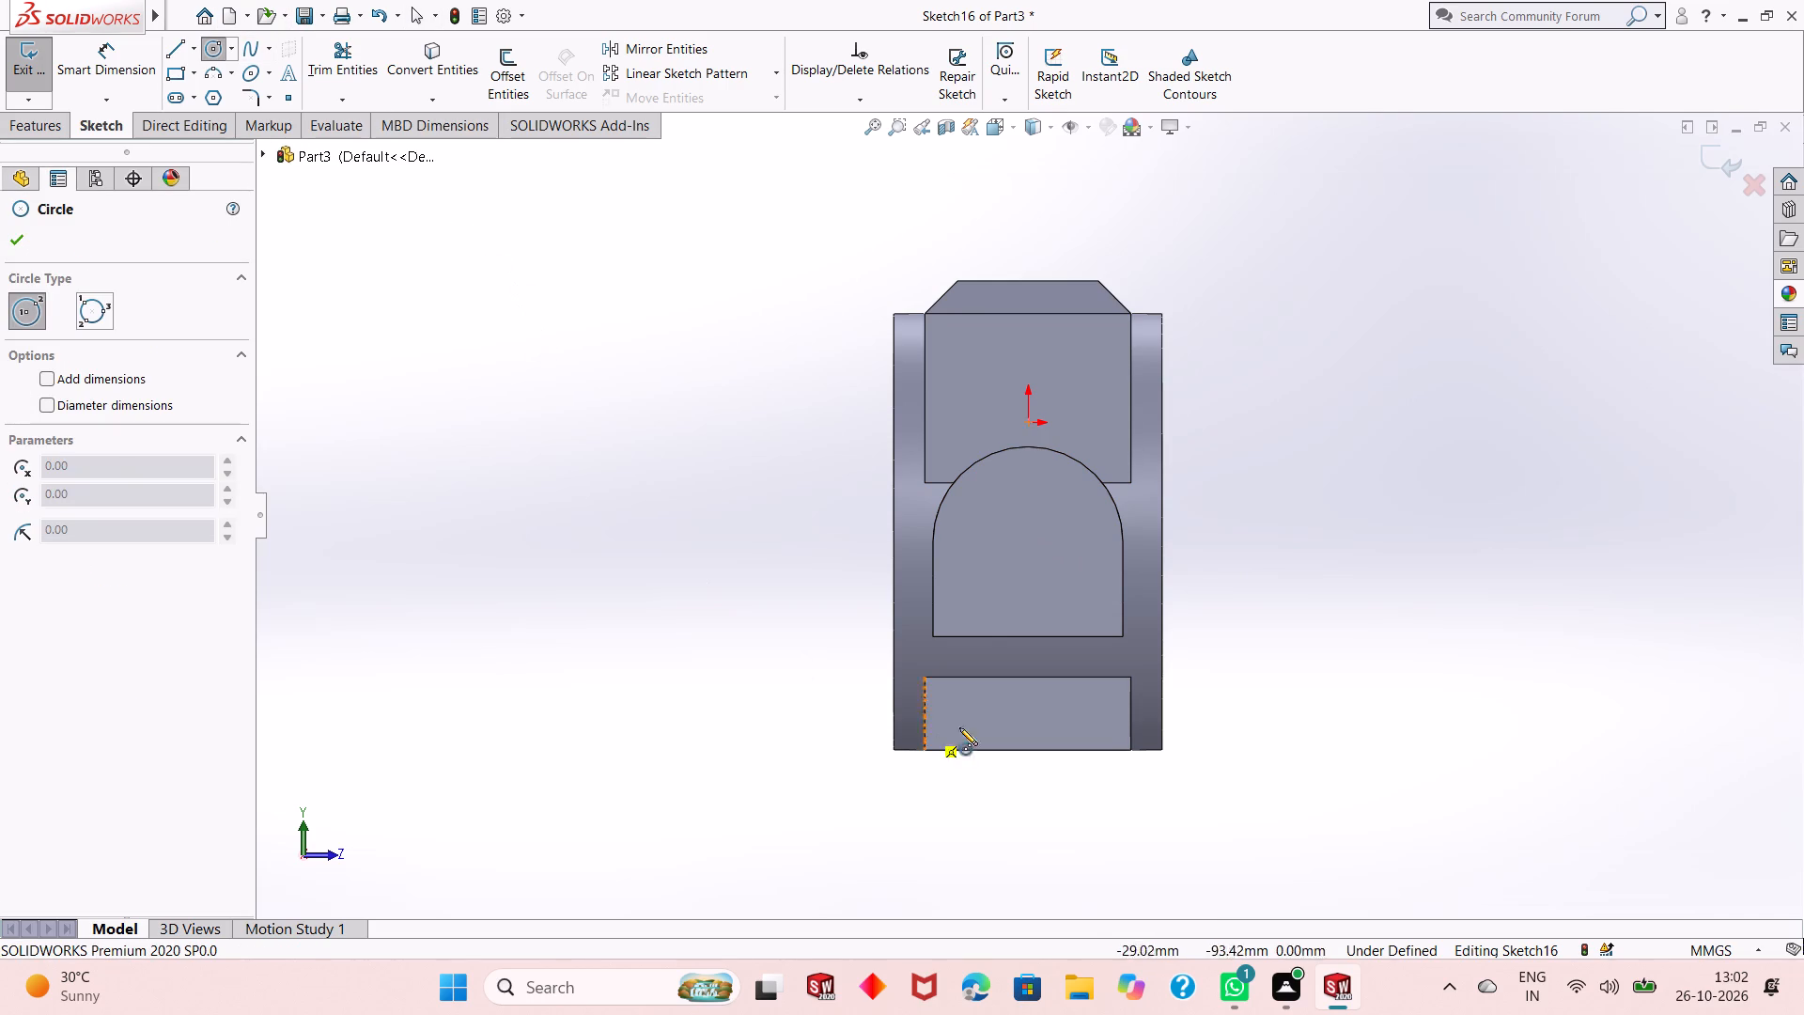
click(965, 605)
click(969, 589)
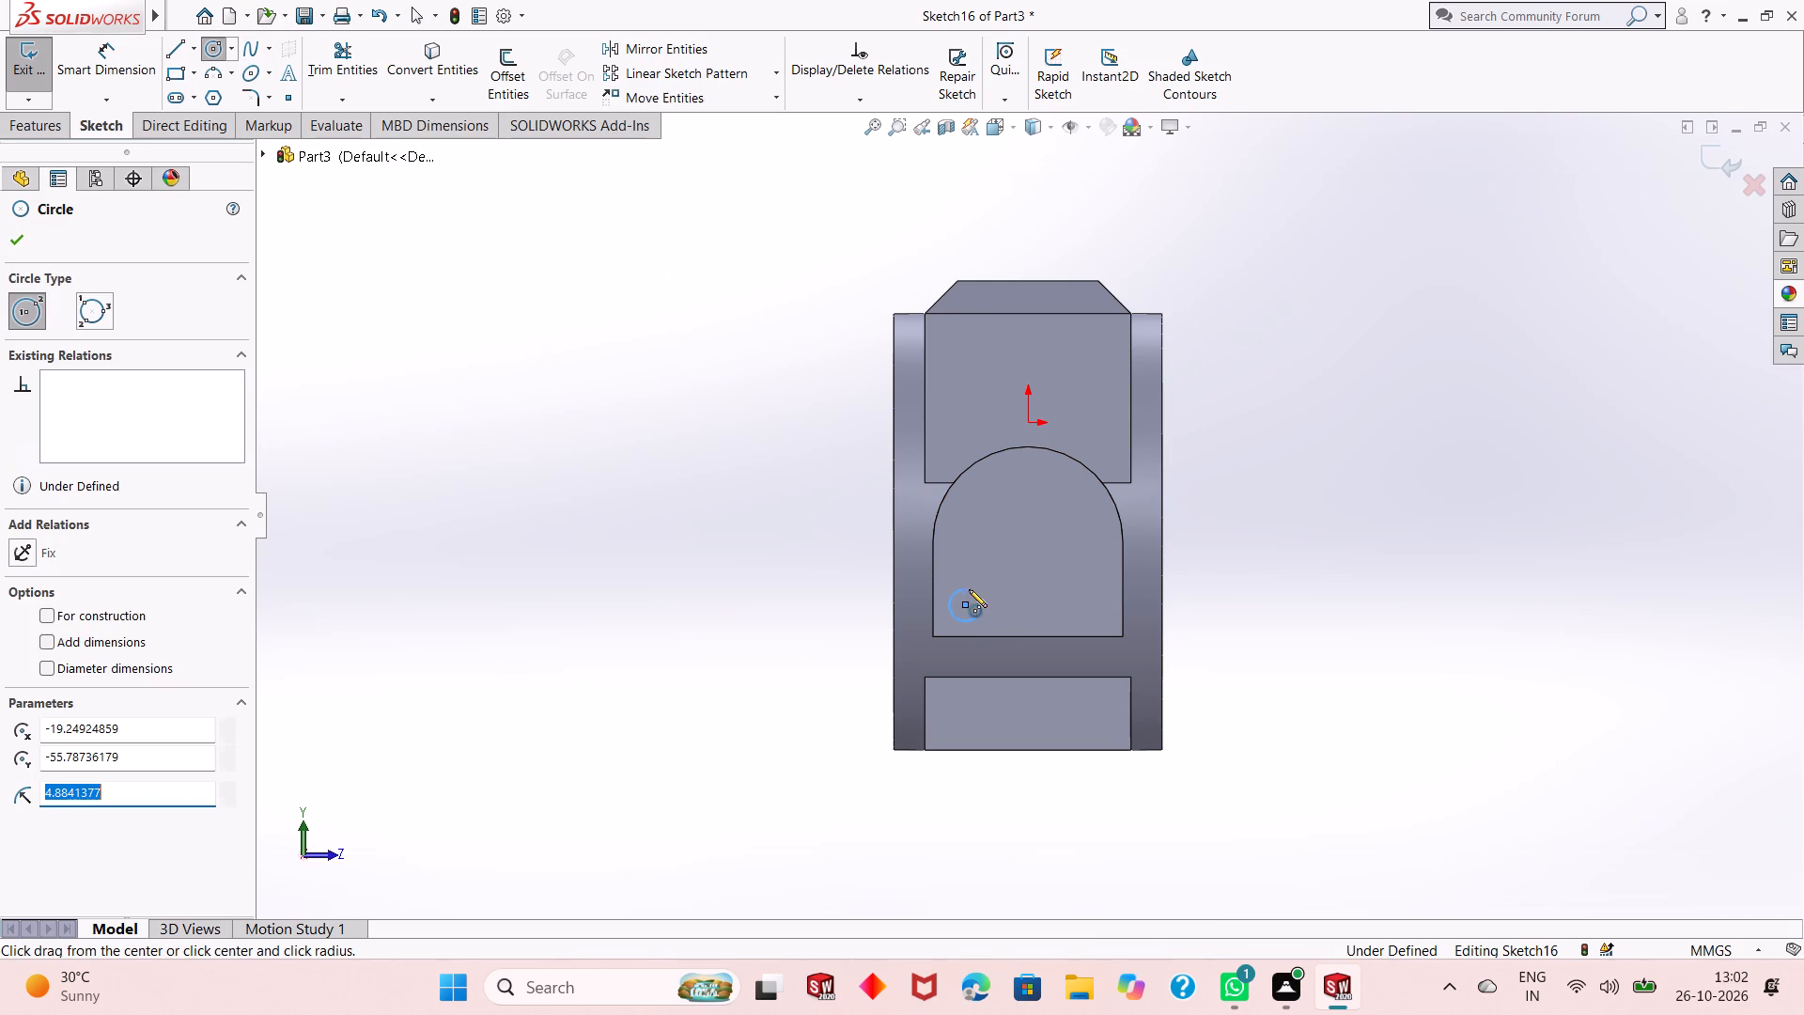
right_click(615, 493)
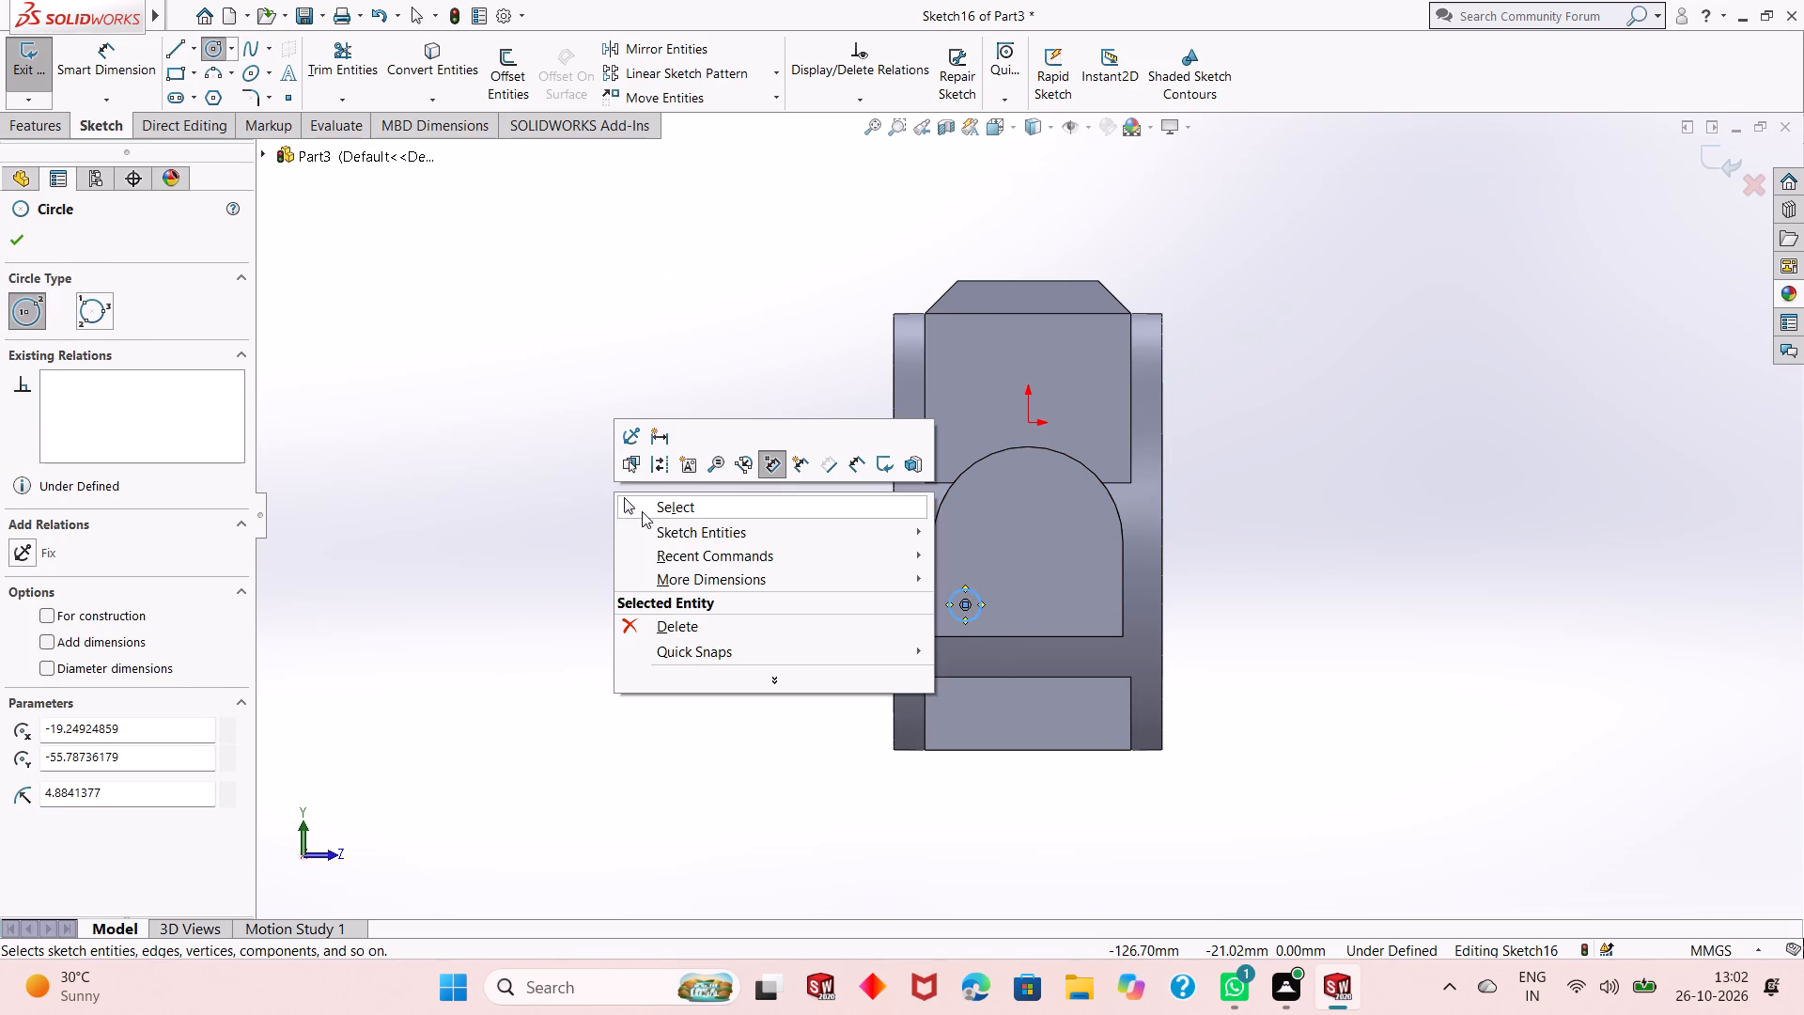
click(642, 511)
Dimension the circle's diameter on the side boss face as 10 mm.
click(113, 62)
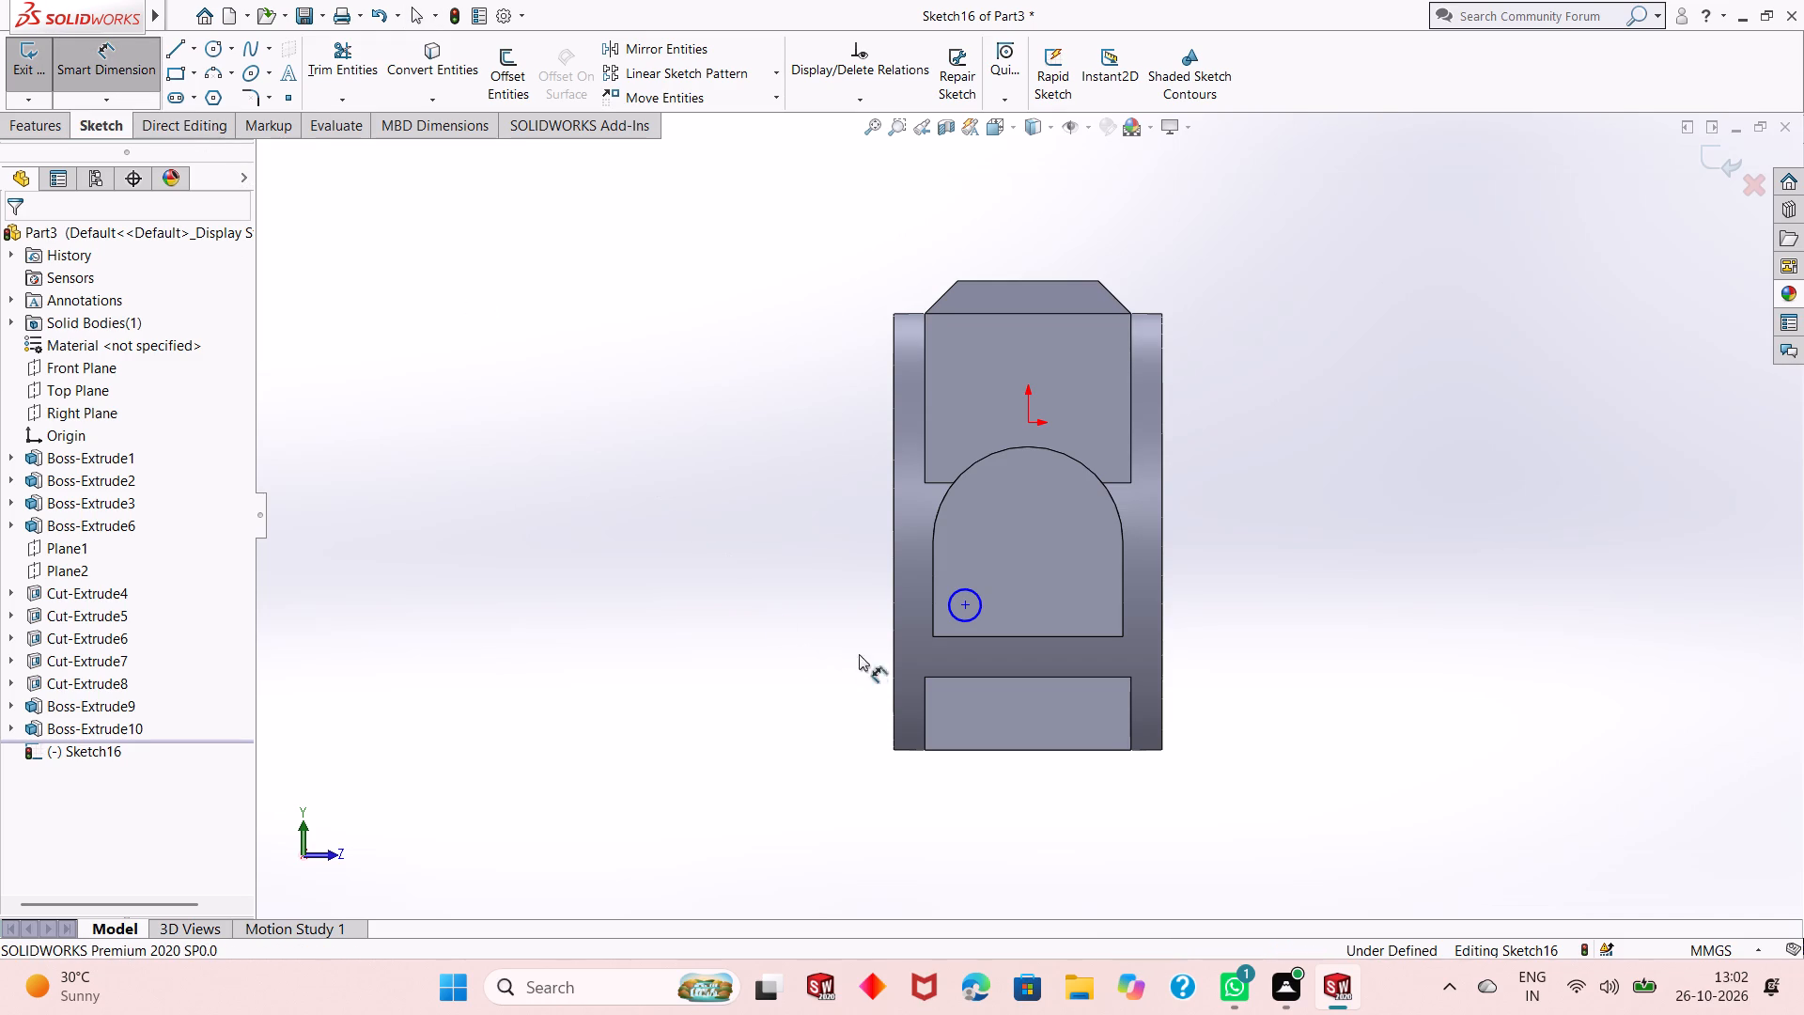
click(961, 617)
click(770, 710)
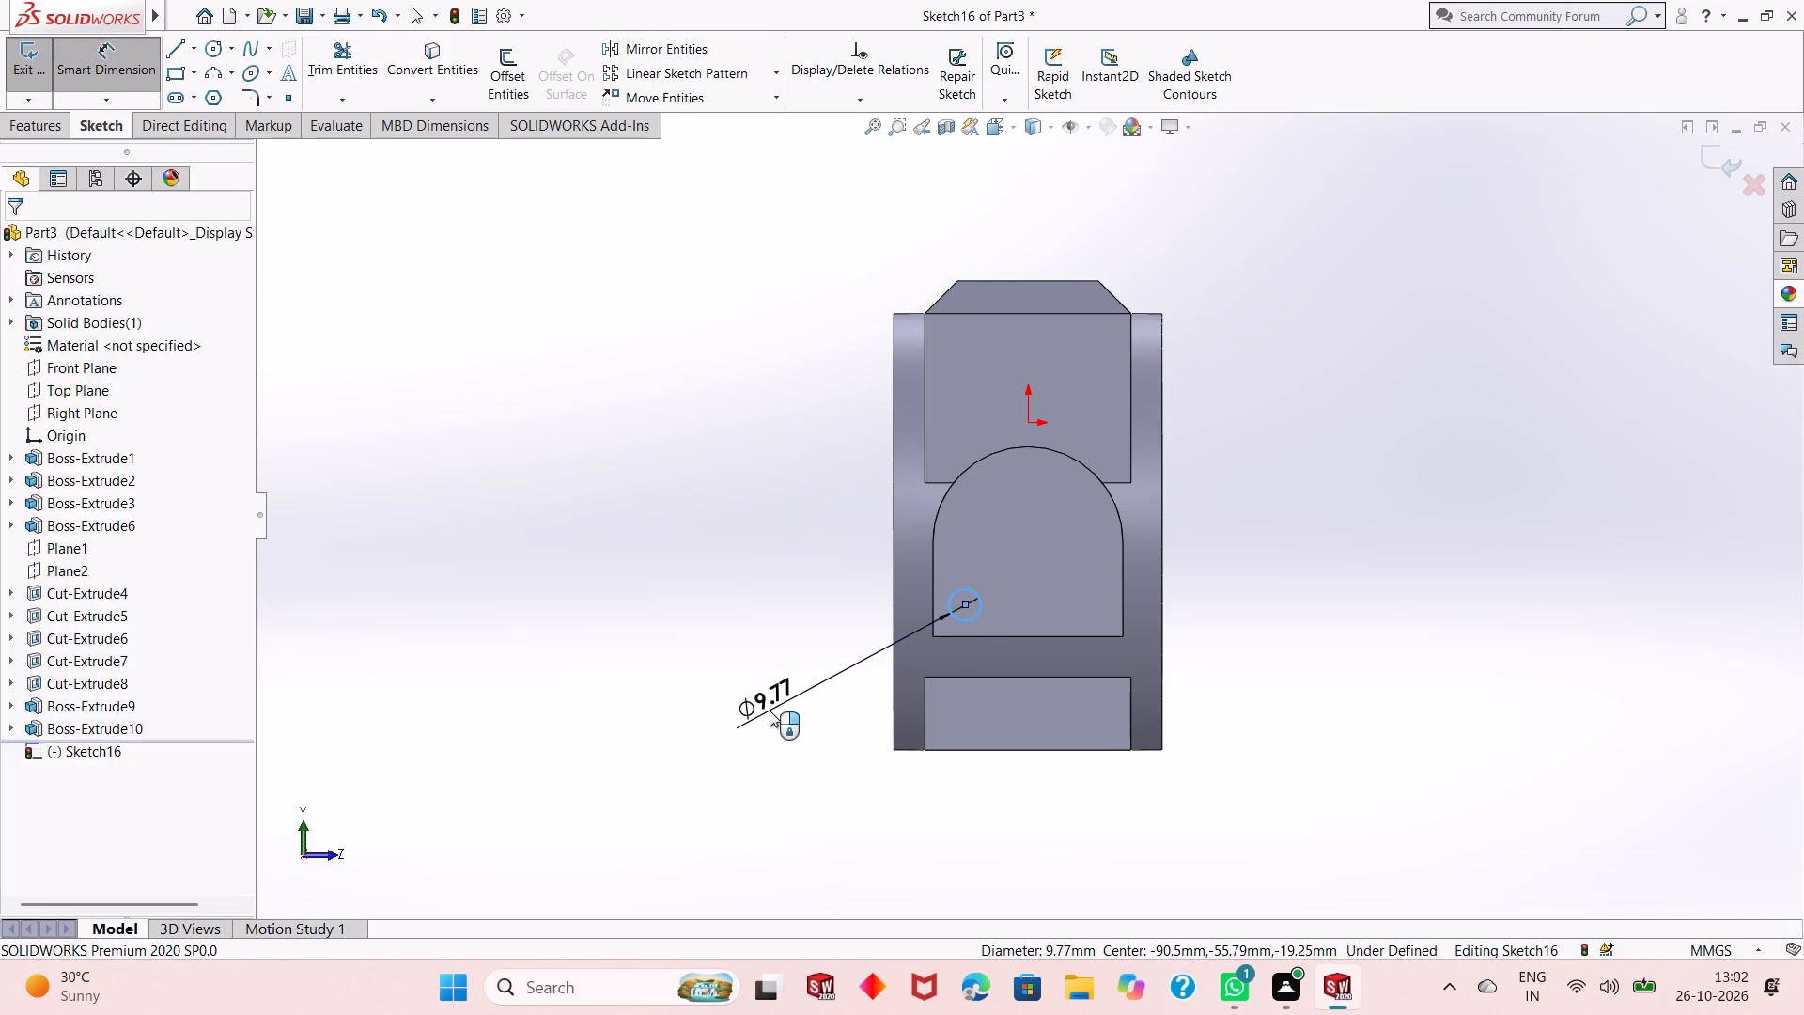
text(10)
key(Return)
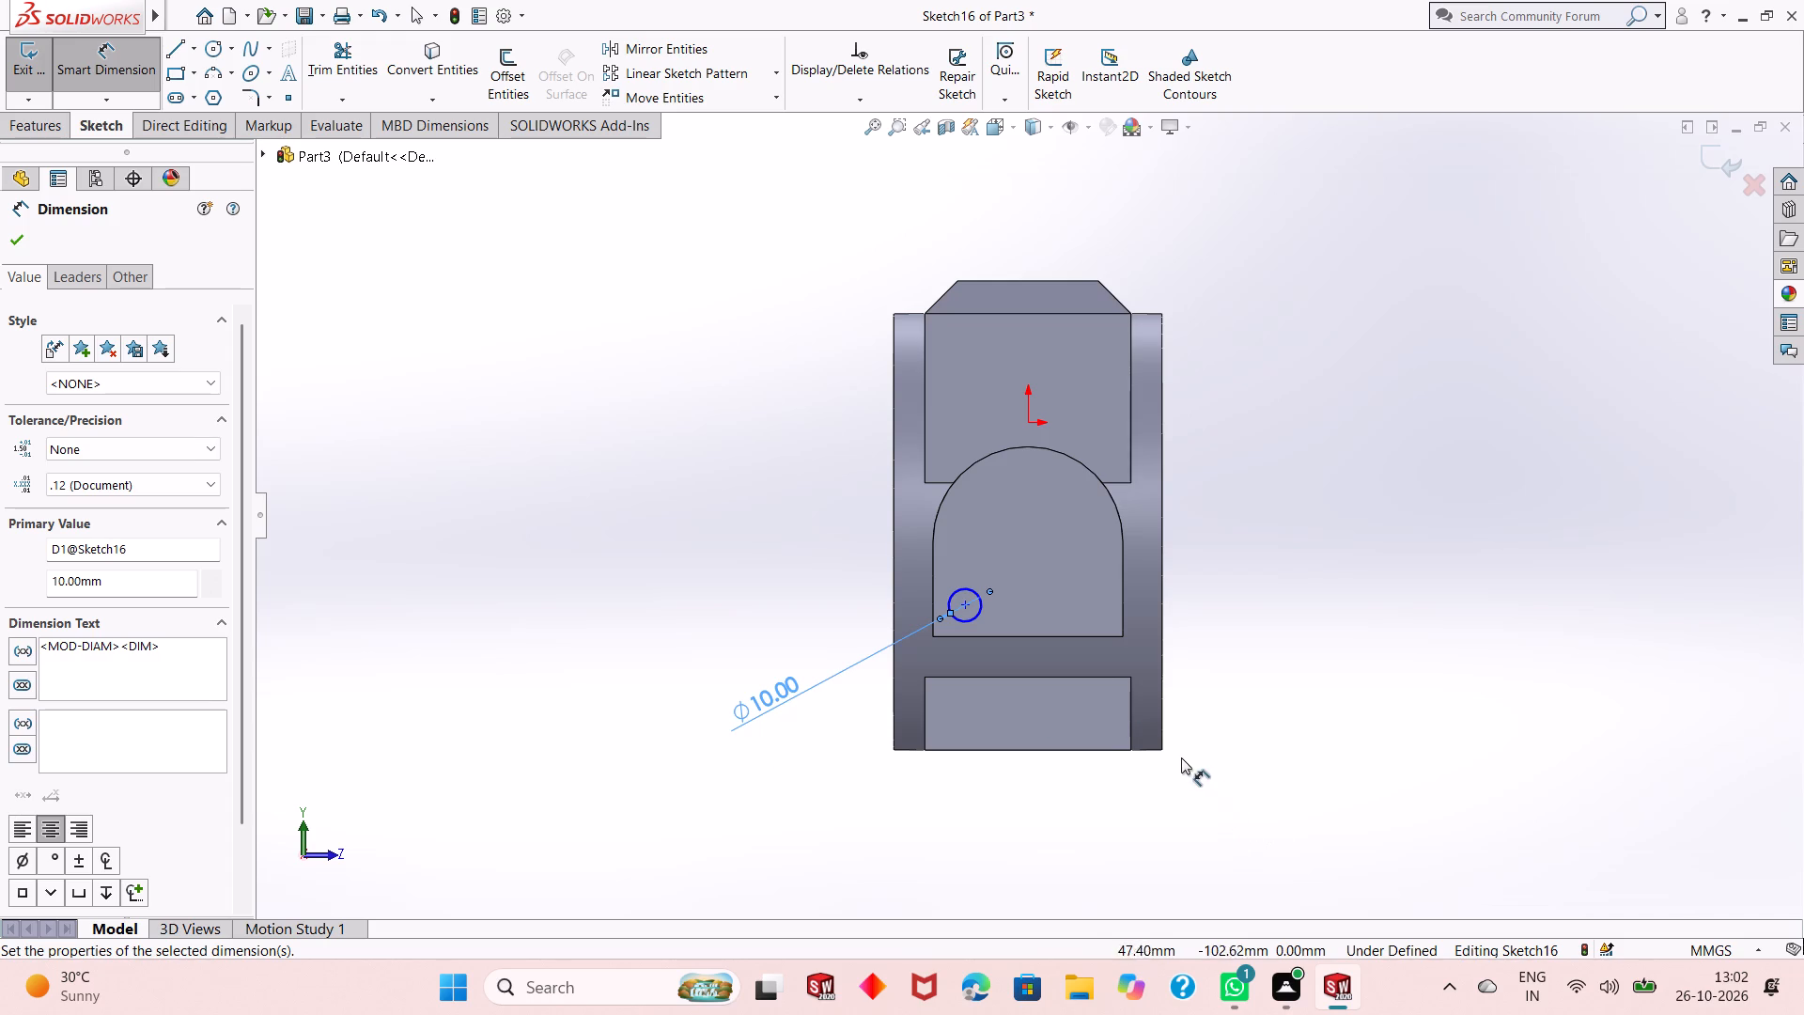
Dimension the vertical distance from the circle's center to the bottom edge of the arched face.
click(965, 607)
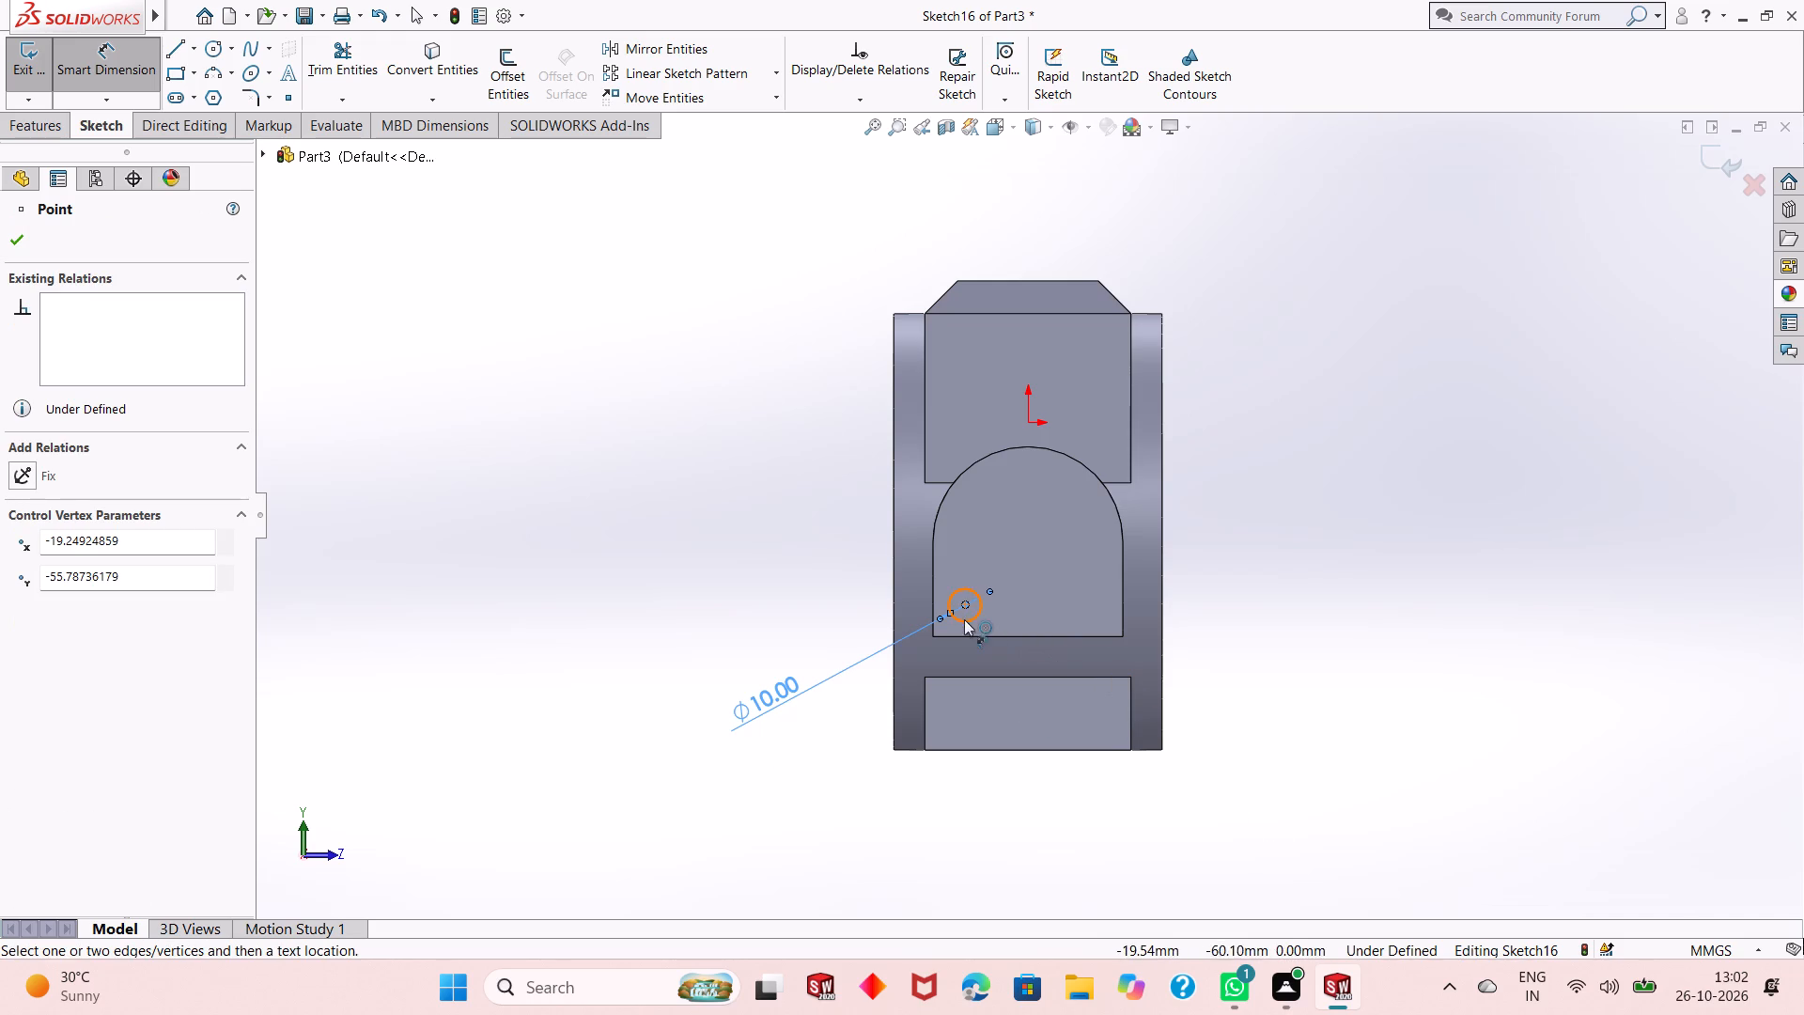
click(964, 638)
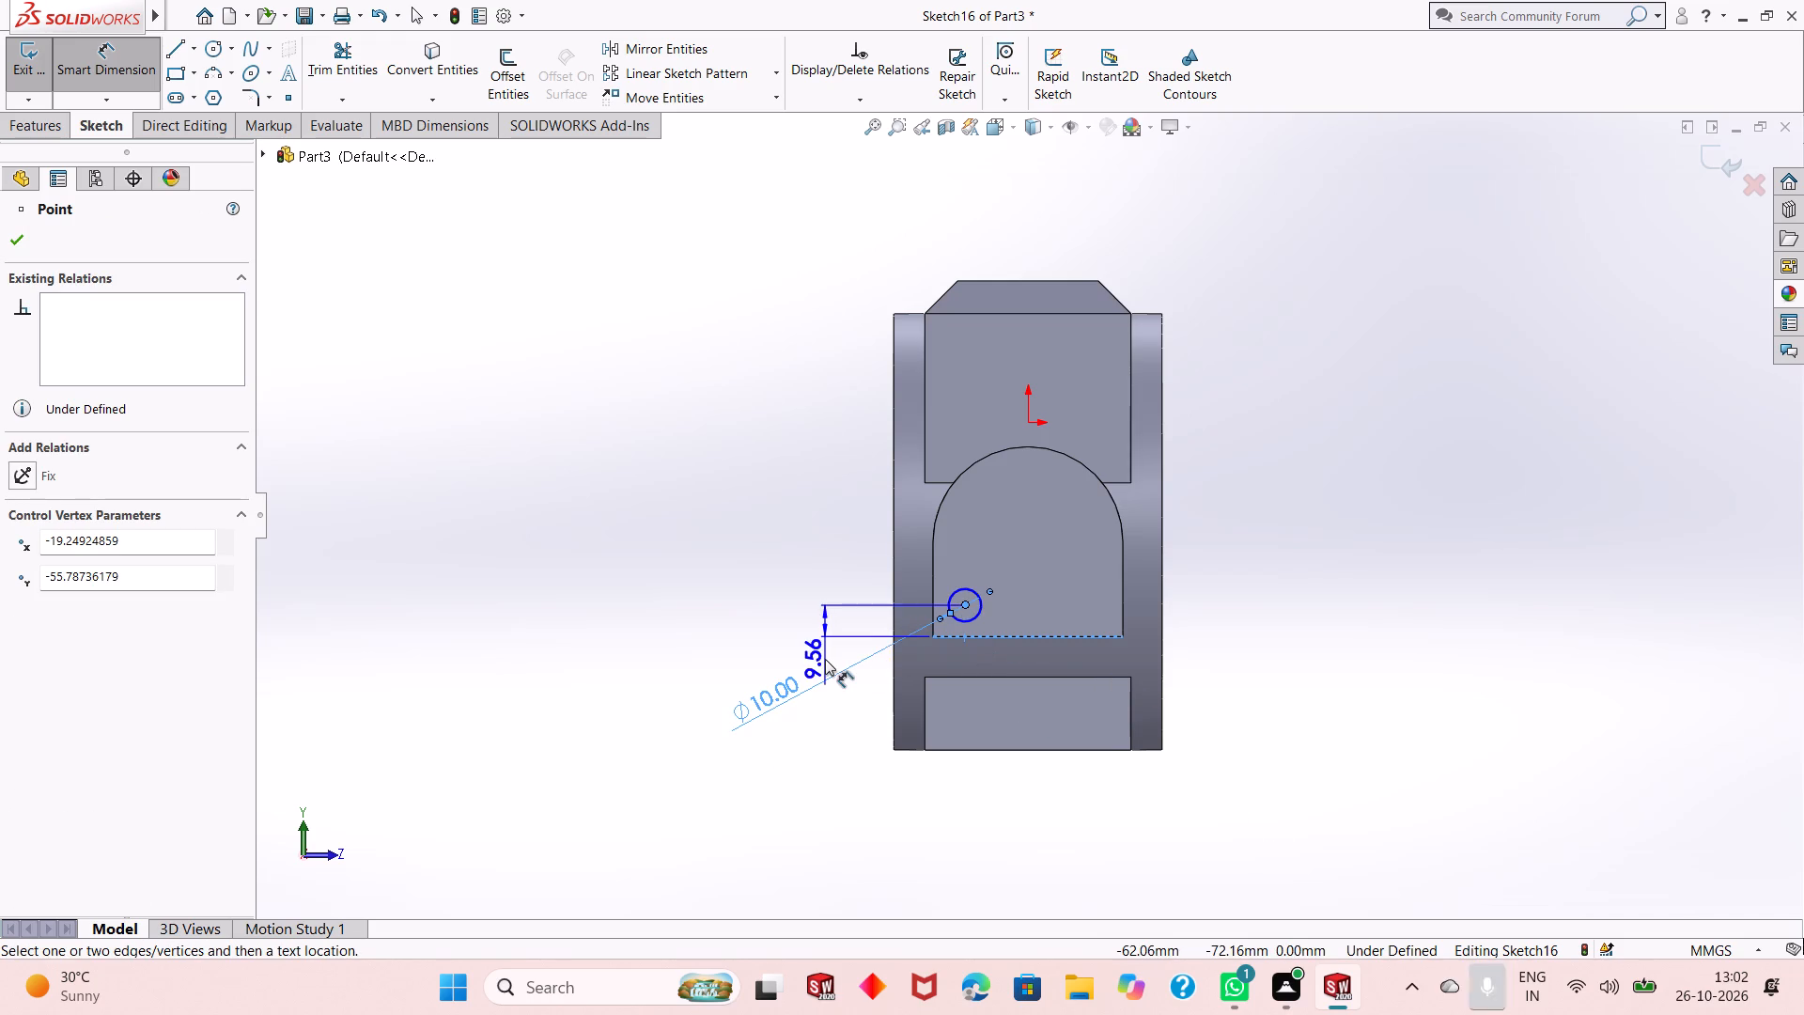
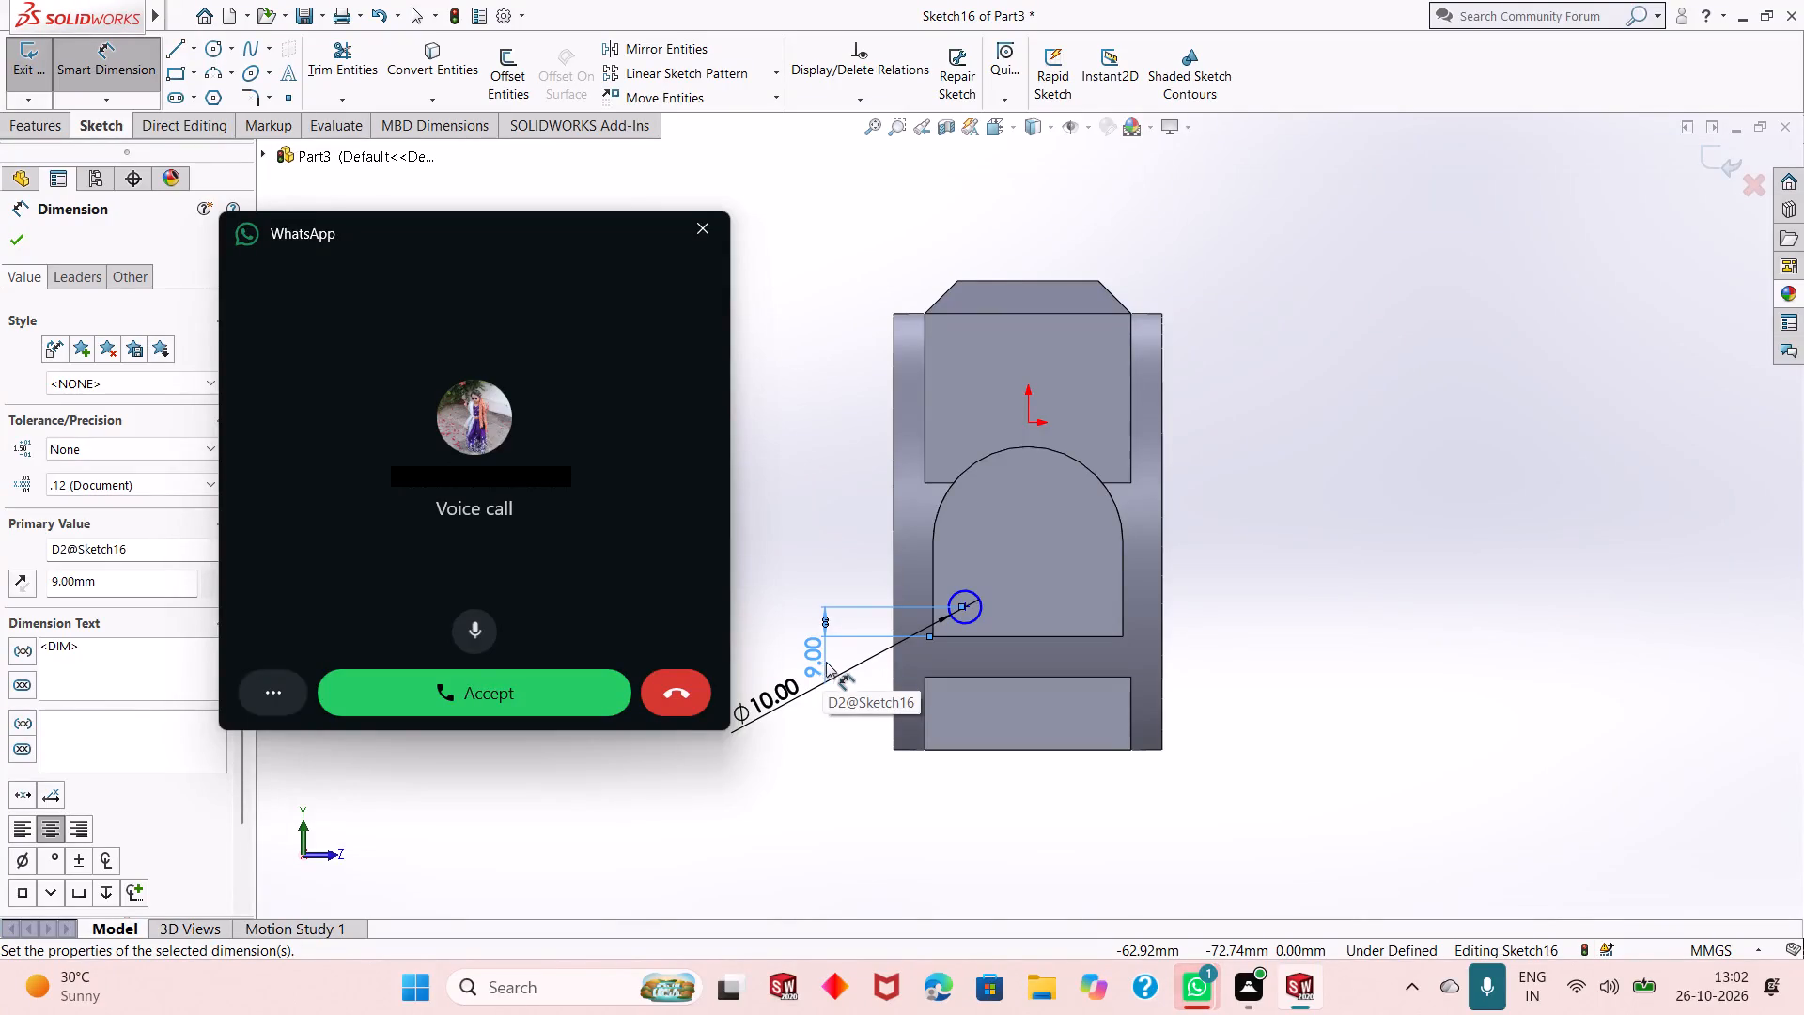
Dismiss the incoming call notification and finish the circle's vertical dimension on the side boss face.
click(697, 243)
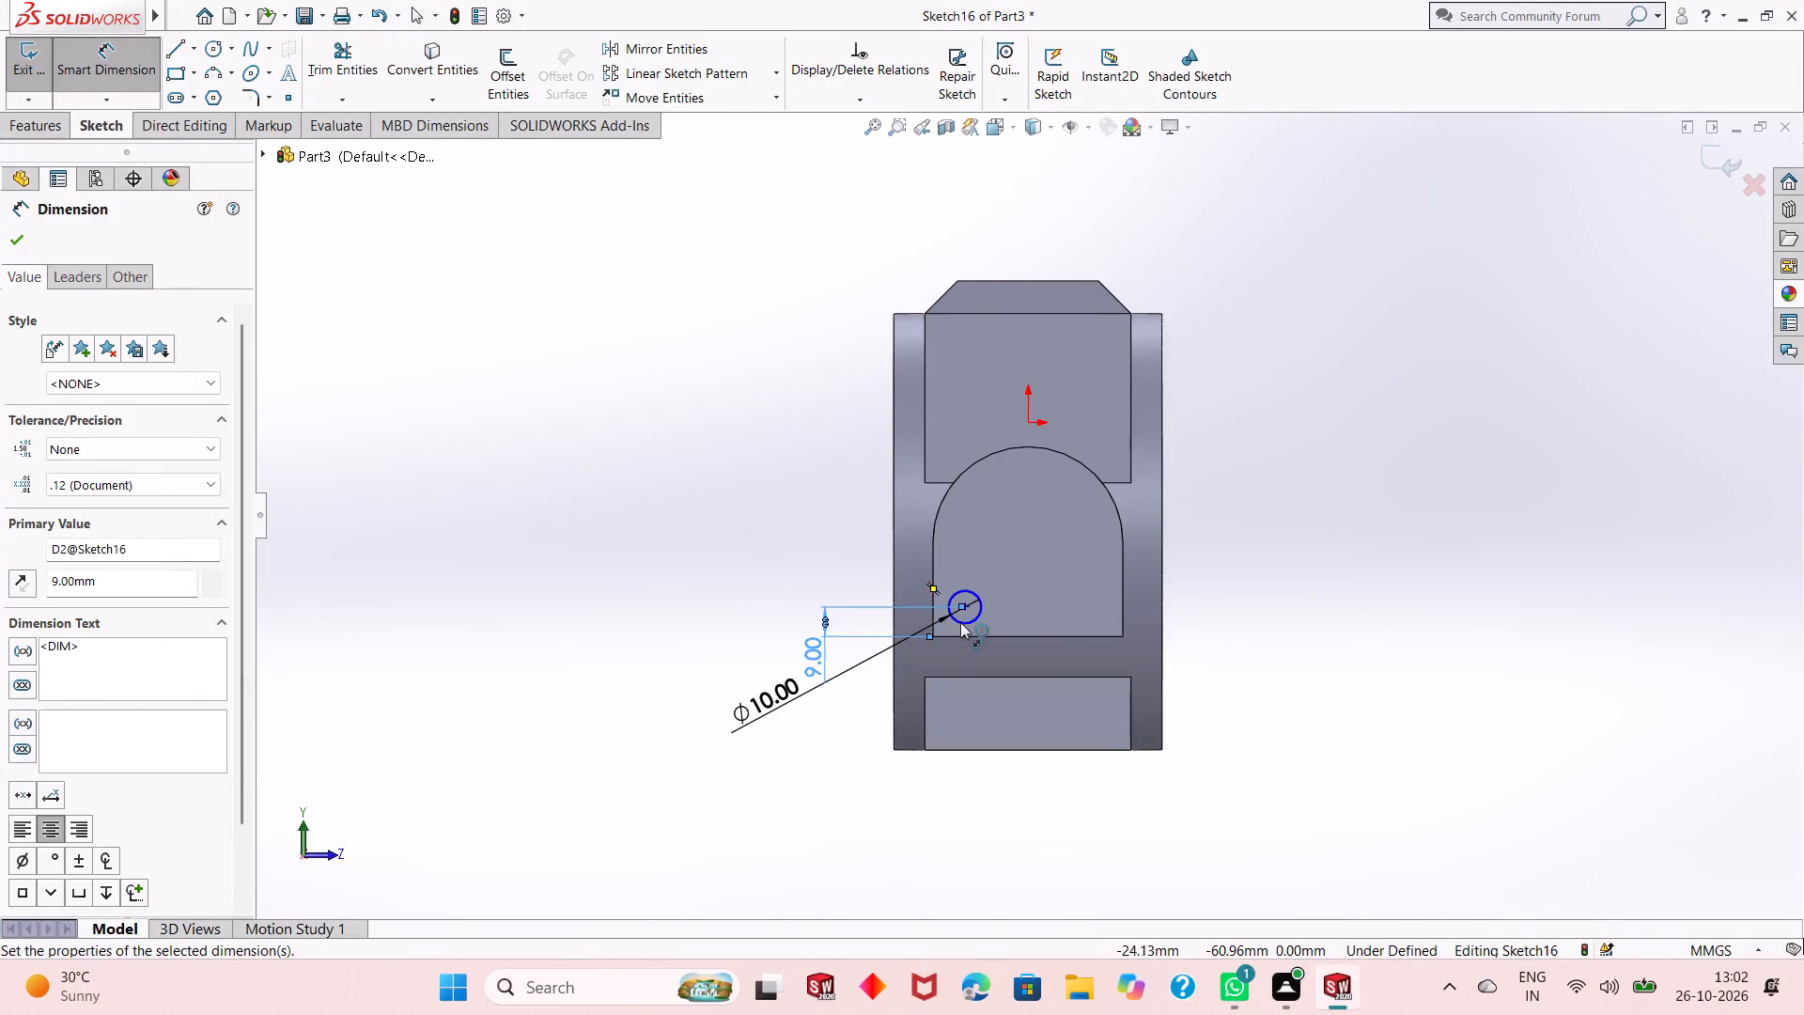
scroll(965, 622, down, 3)
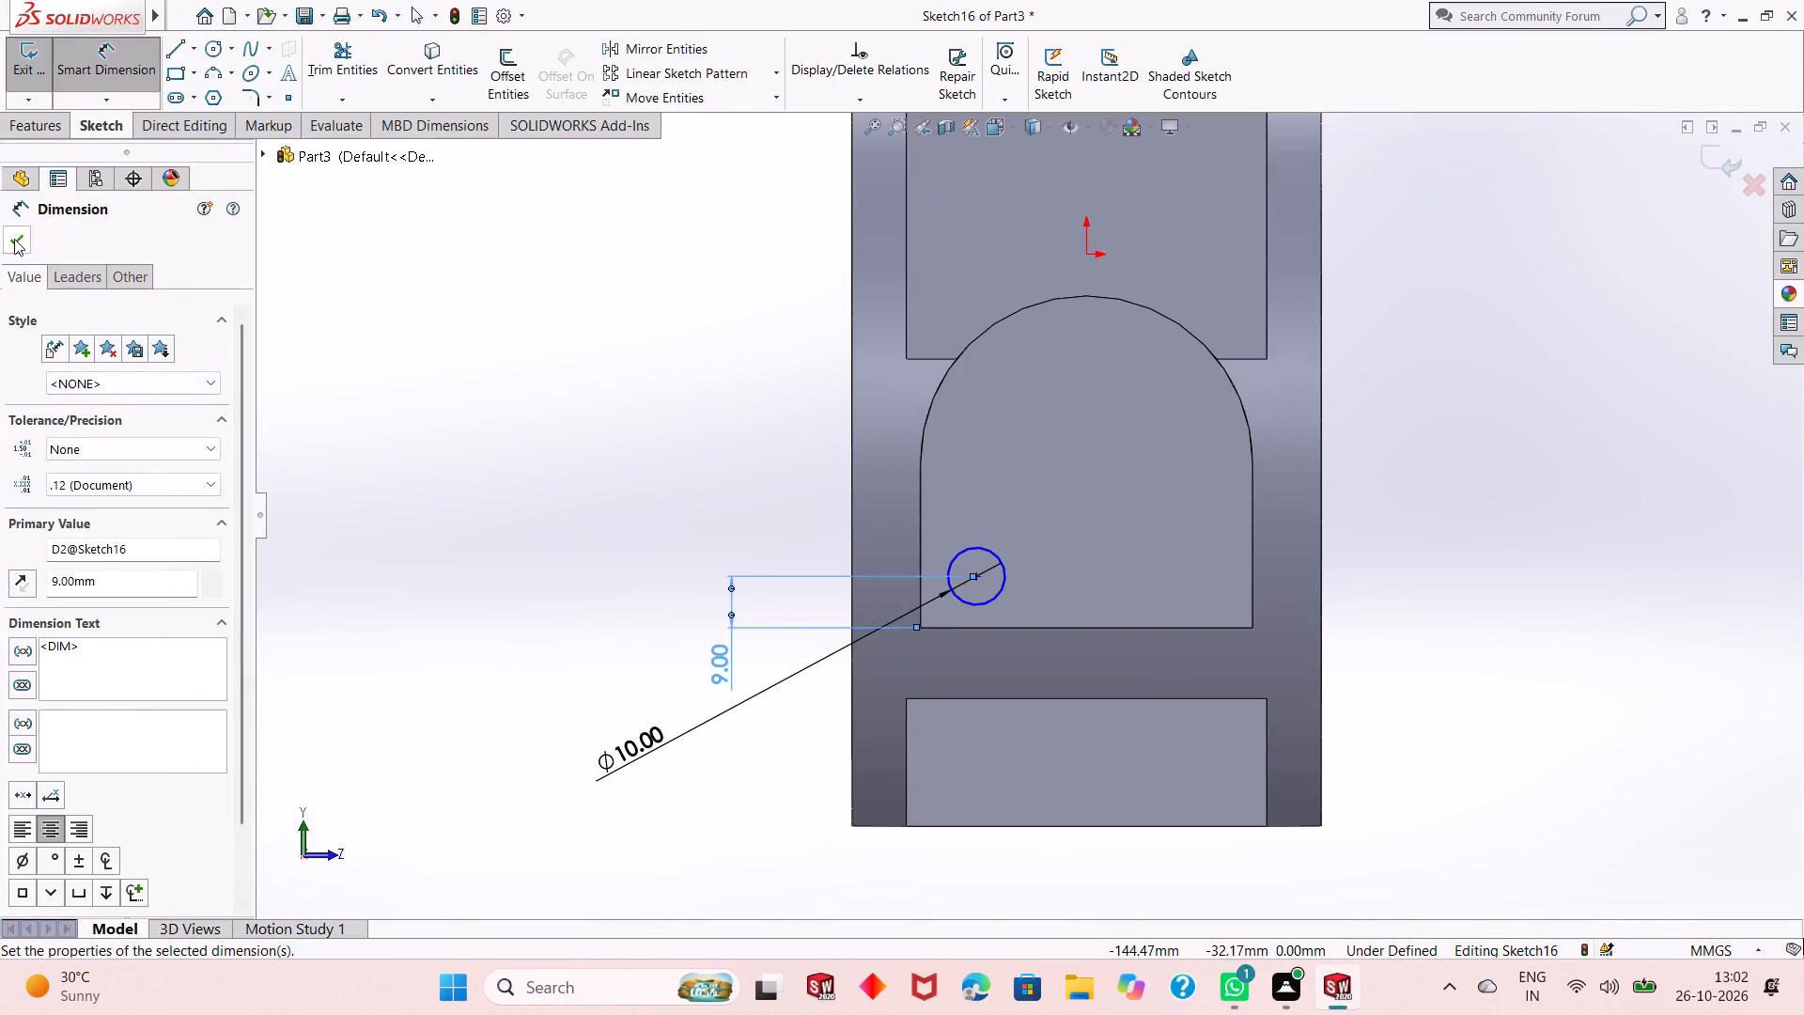
click(13, 236)
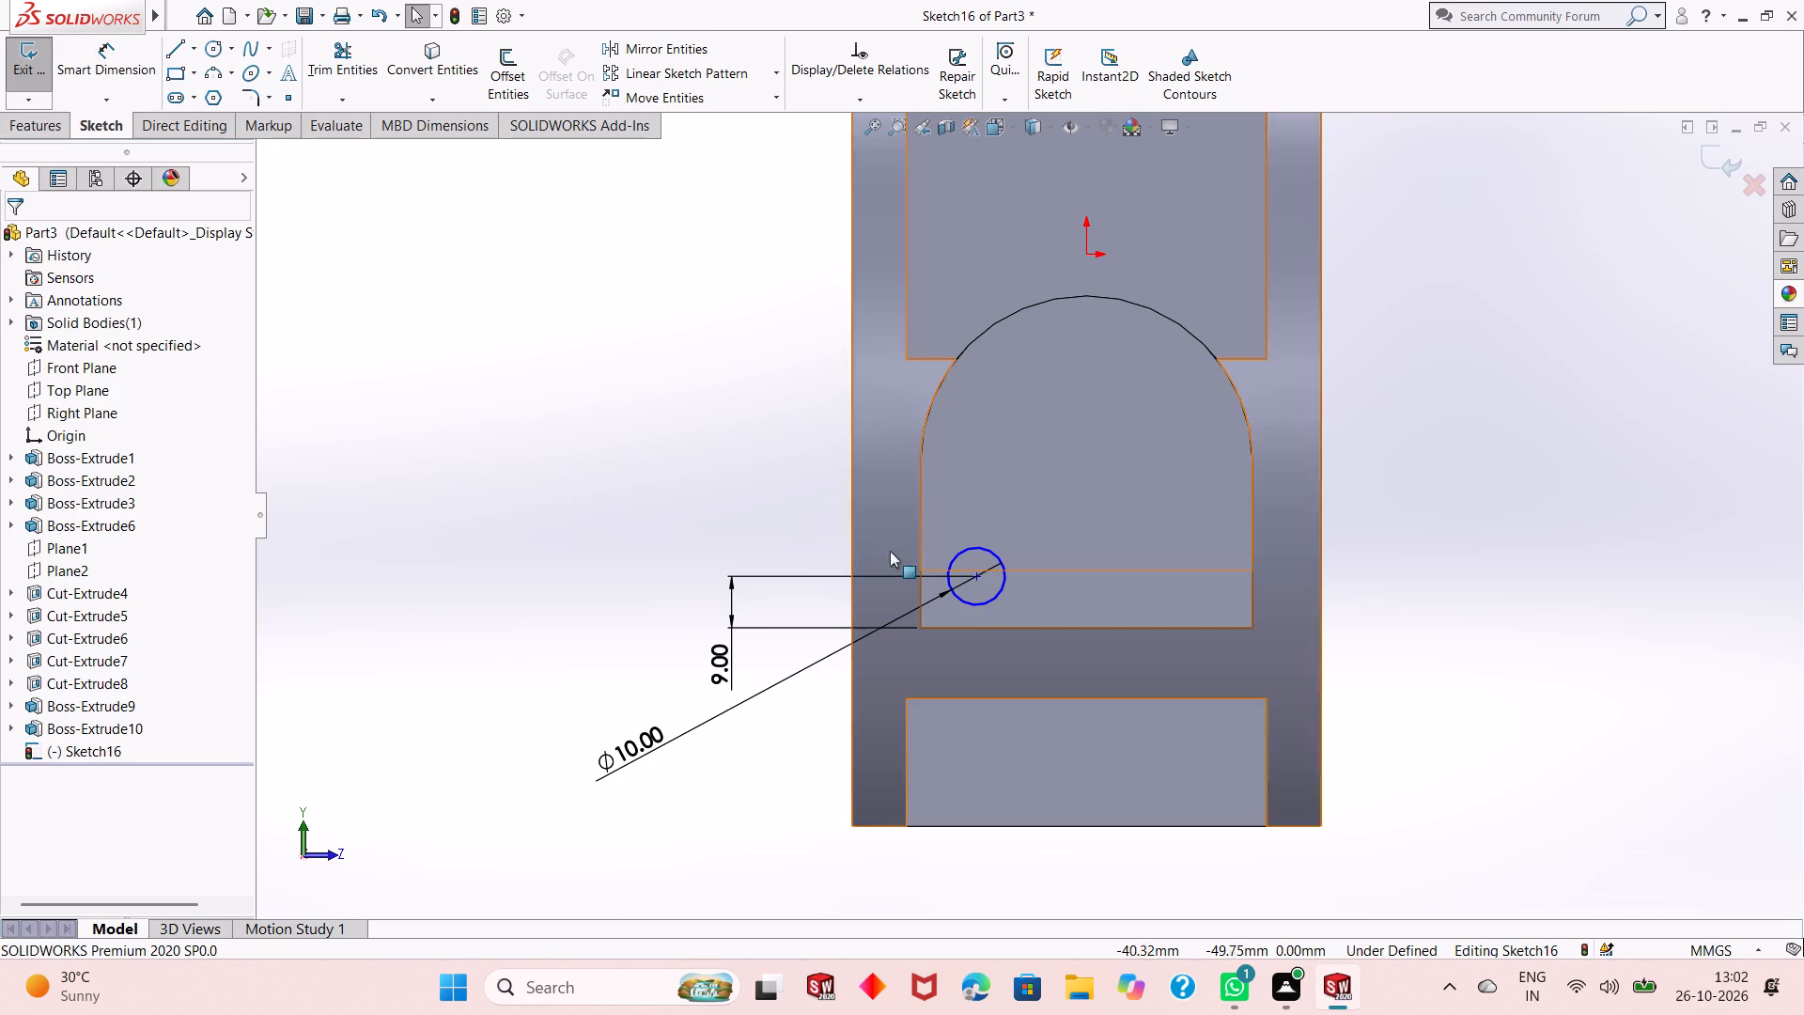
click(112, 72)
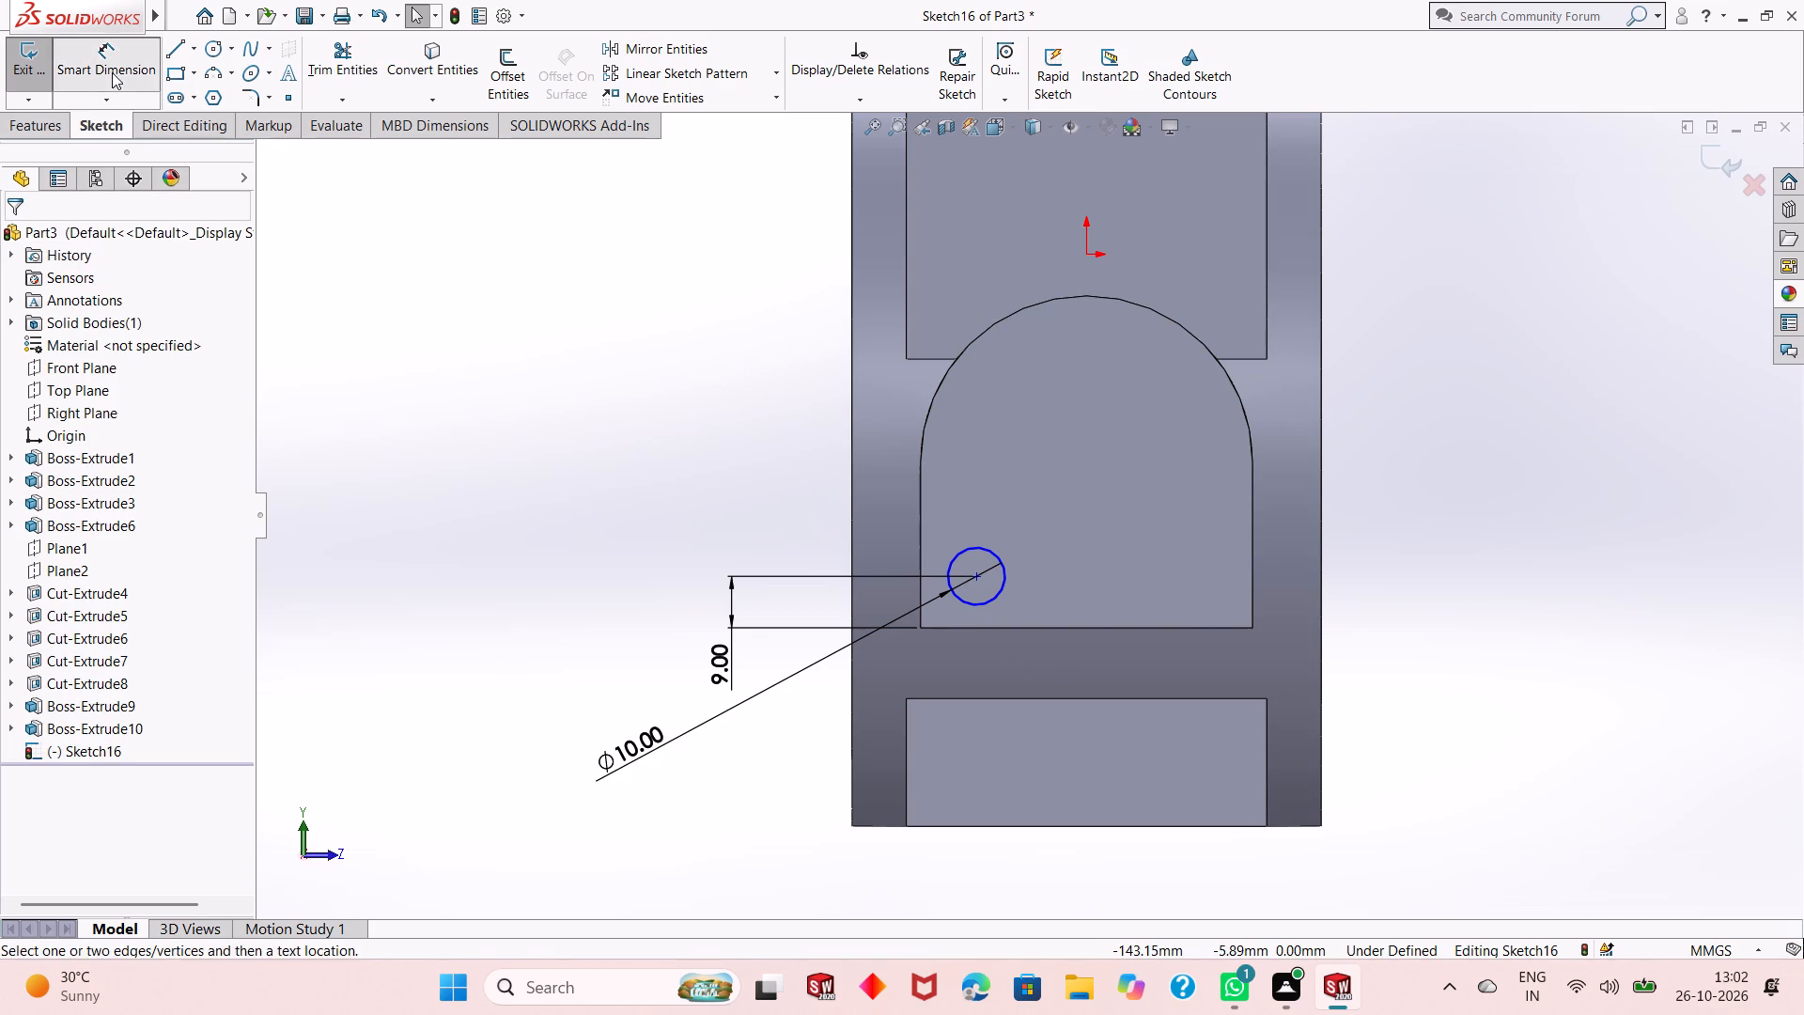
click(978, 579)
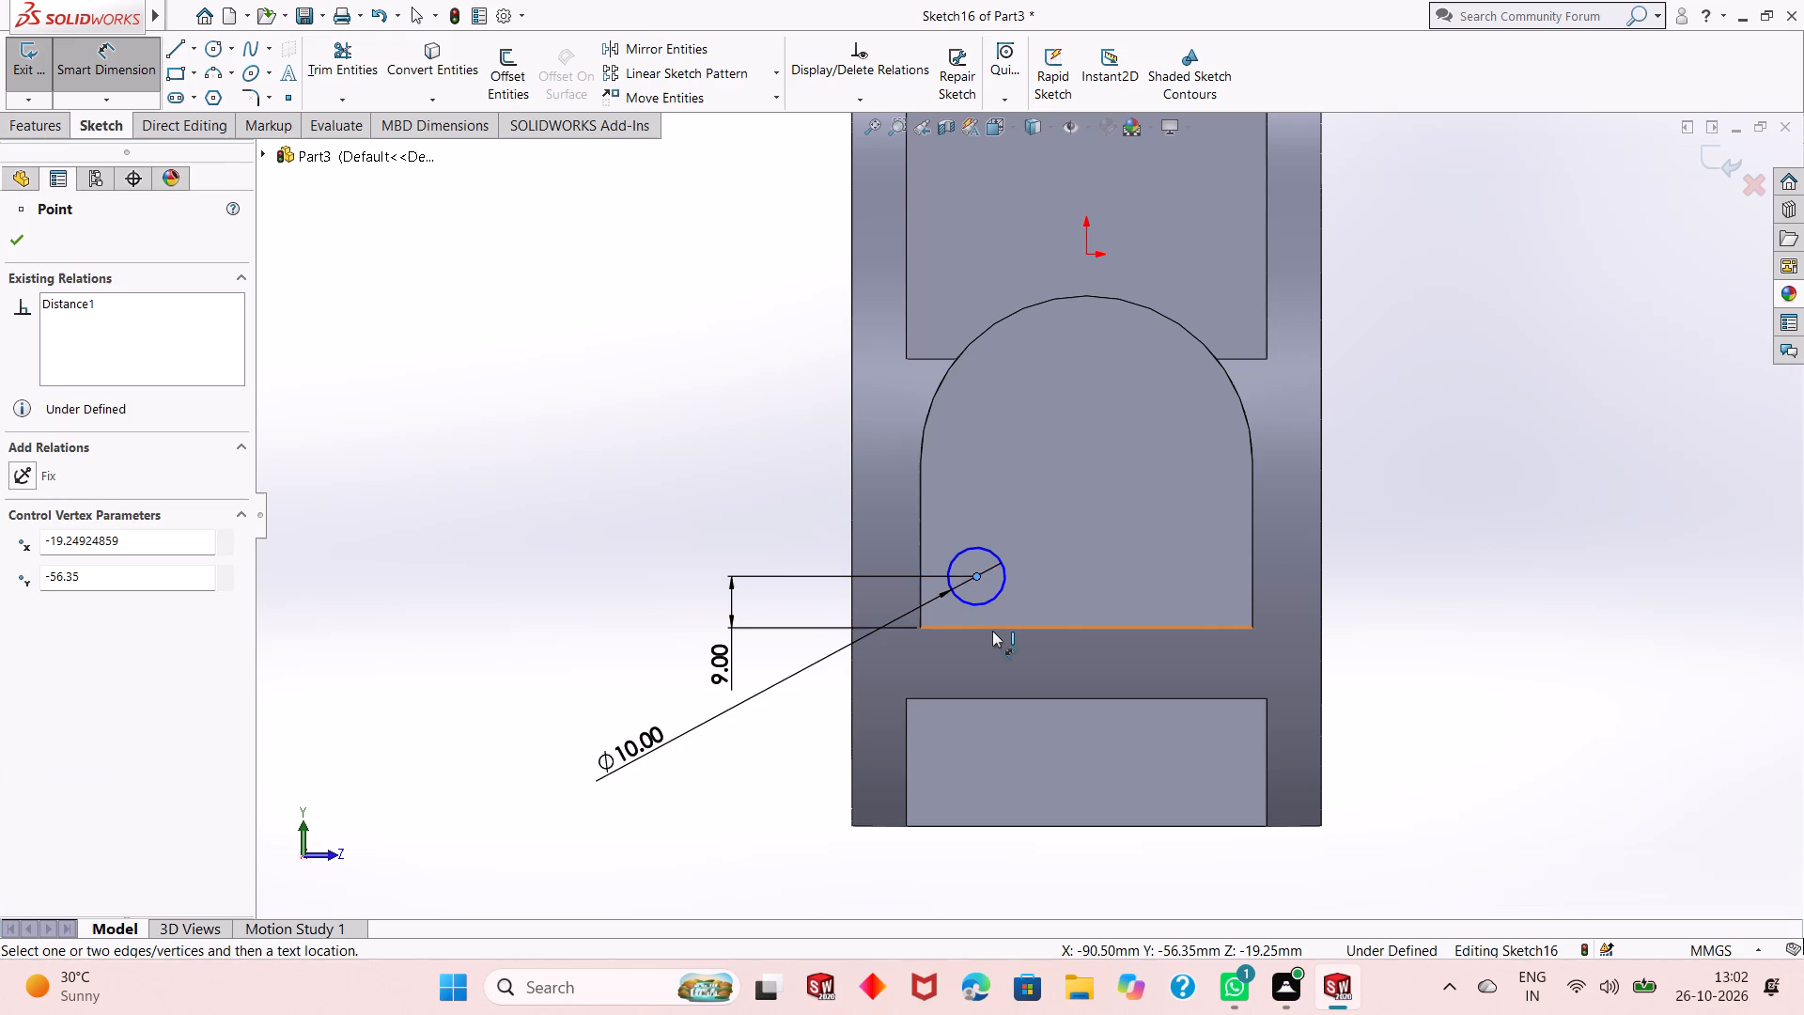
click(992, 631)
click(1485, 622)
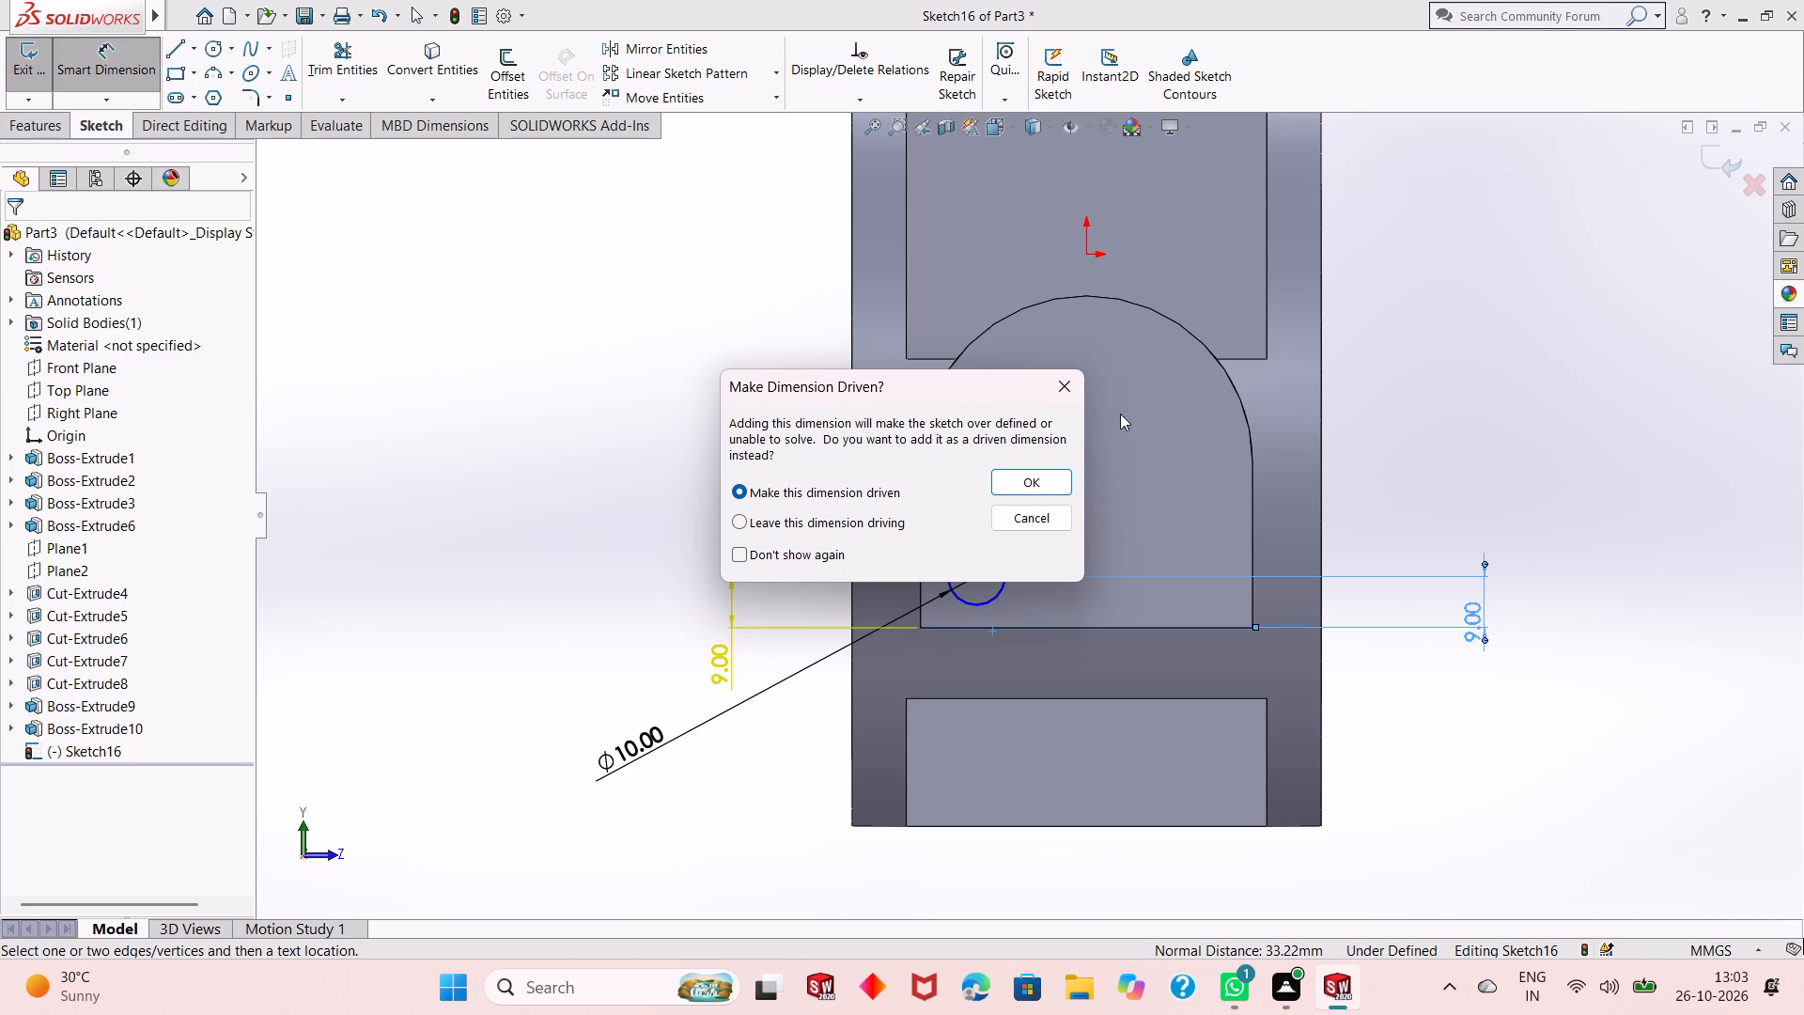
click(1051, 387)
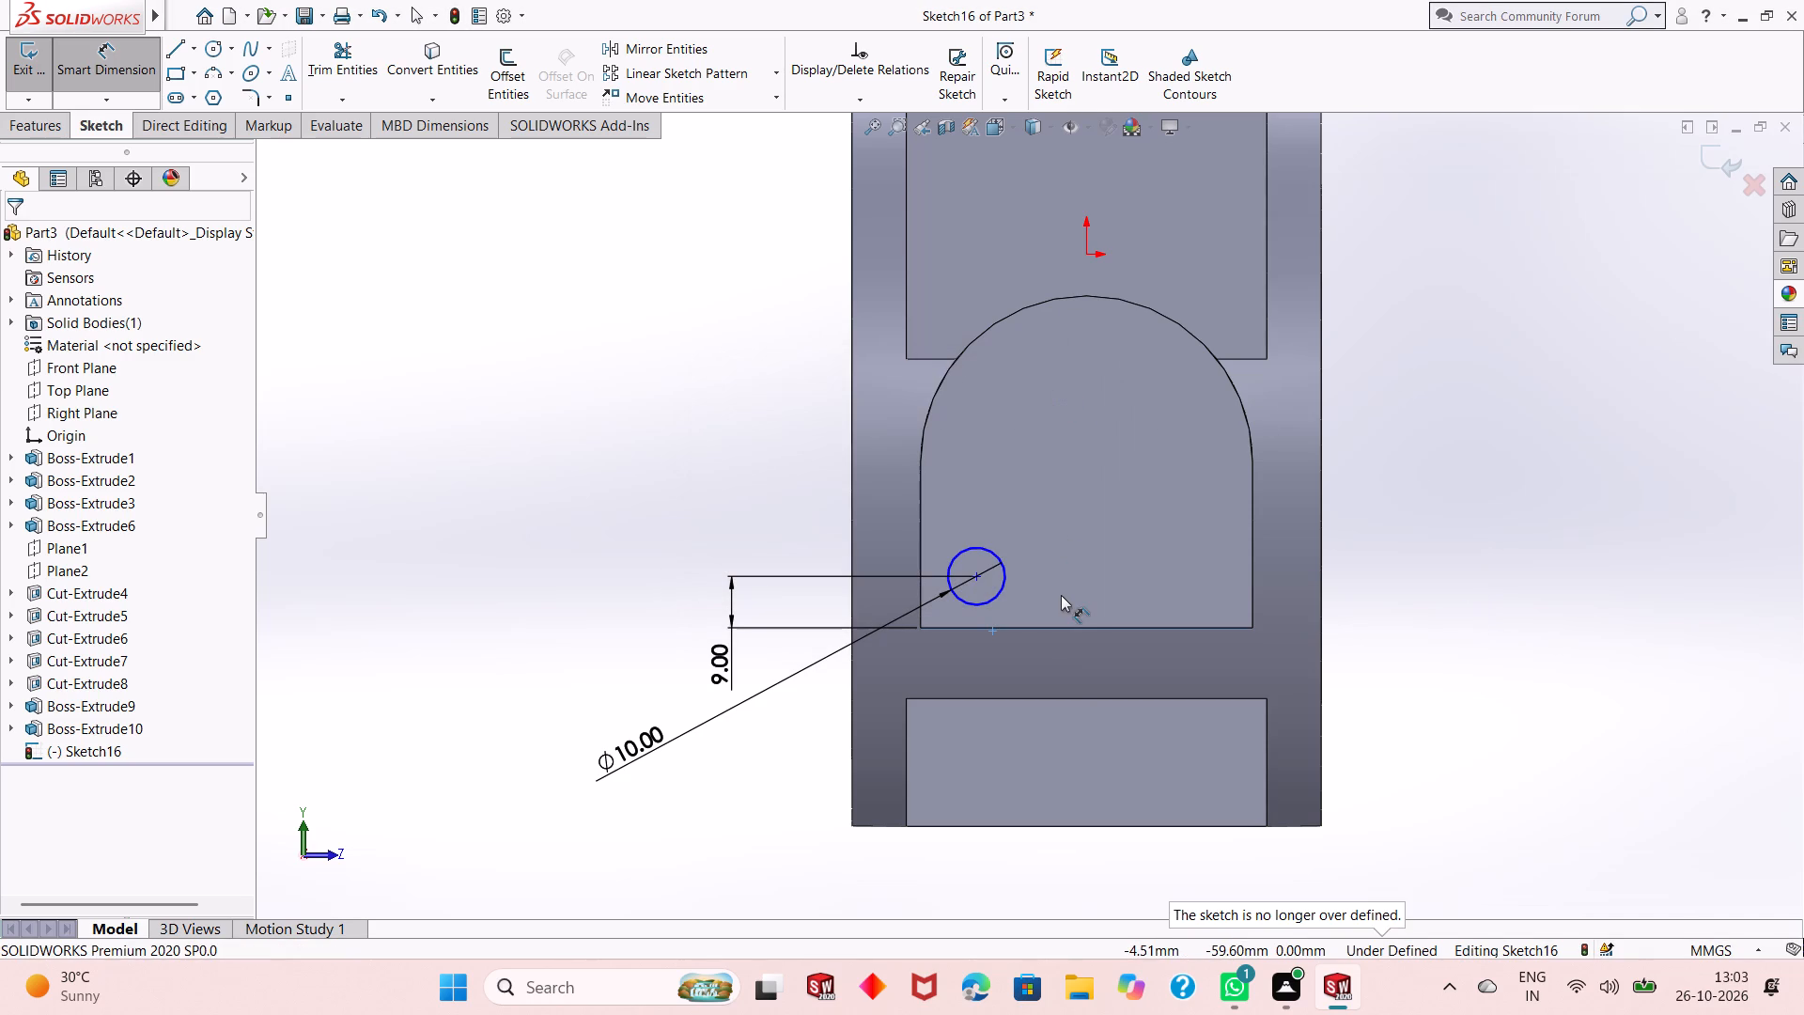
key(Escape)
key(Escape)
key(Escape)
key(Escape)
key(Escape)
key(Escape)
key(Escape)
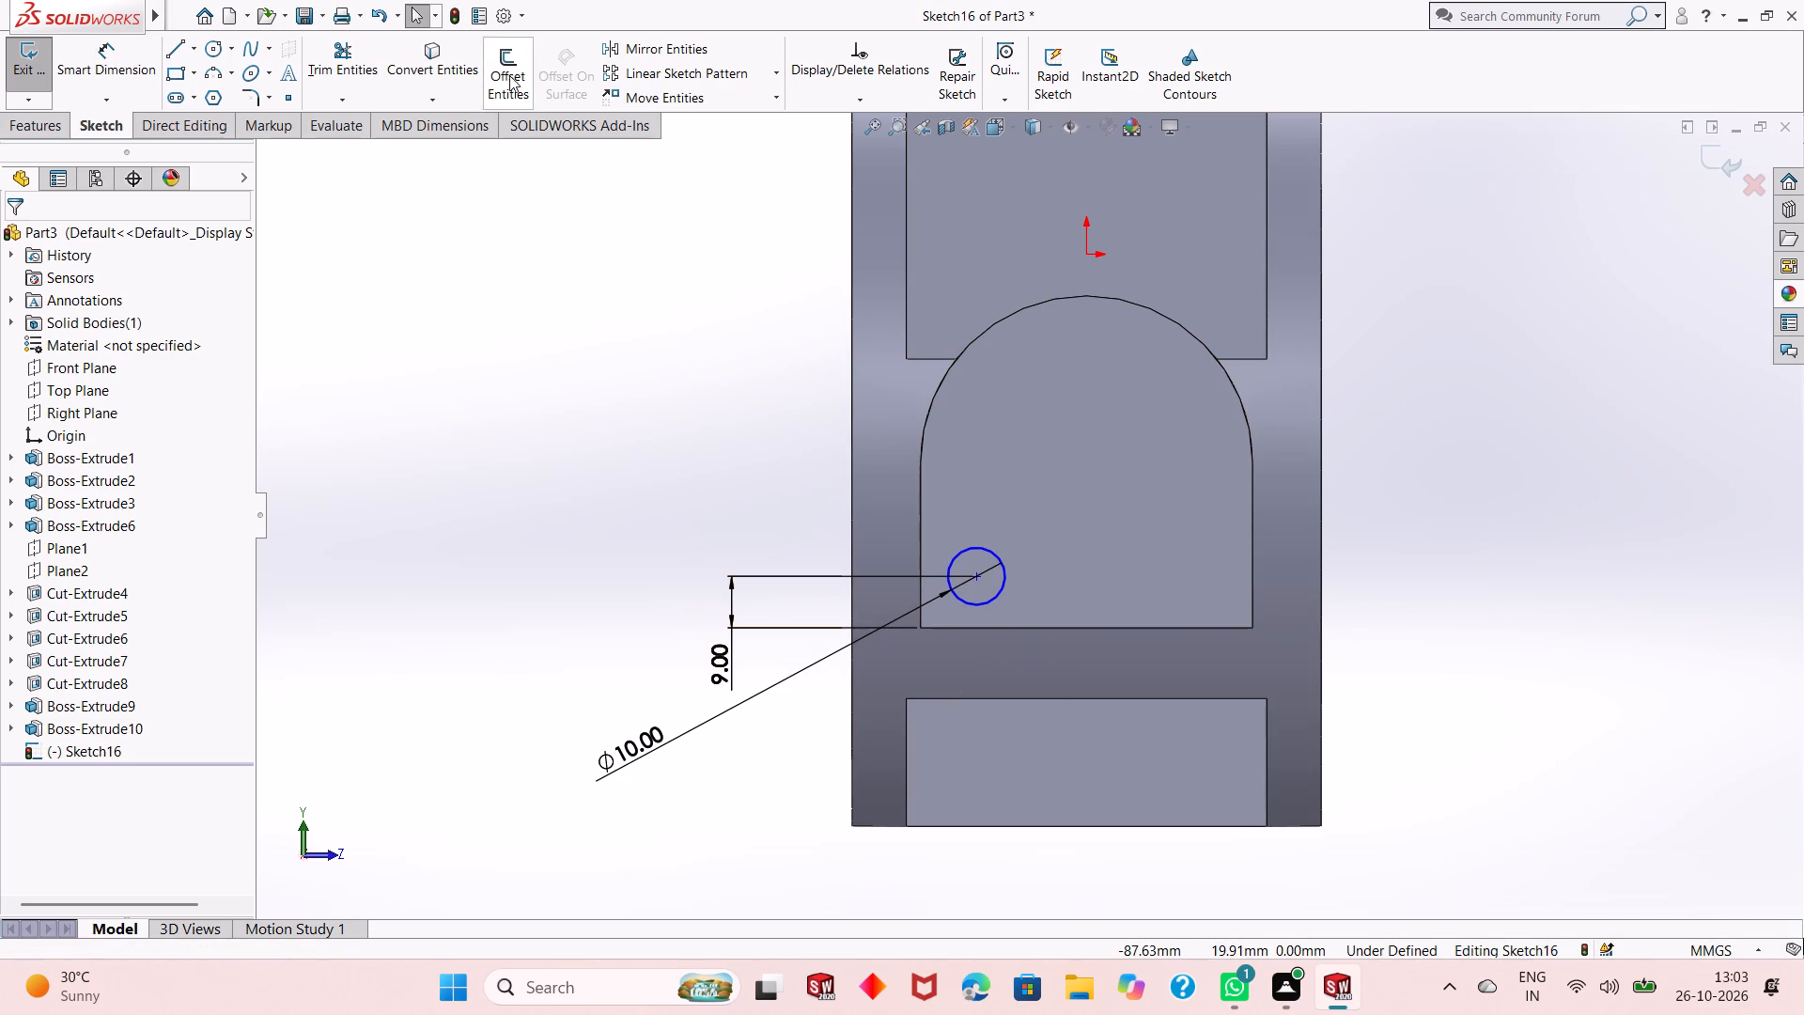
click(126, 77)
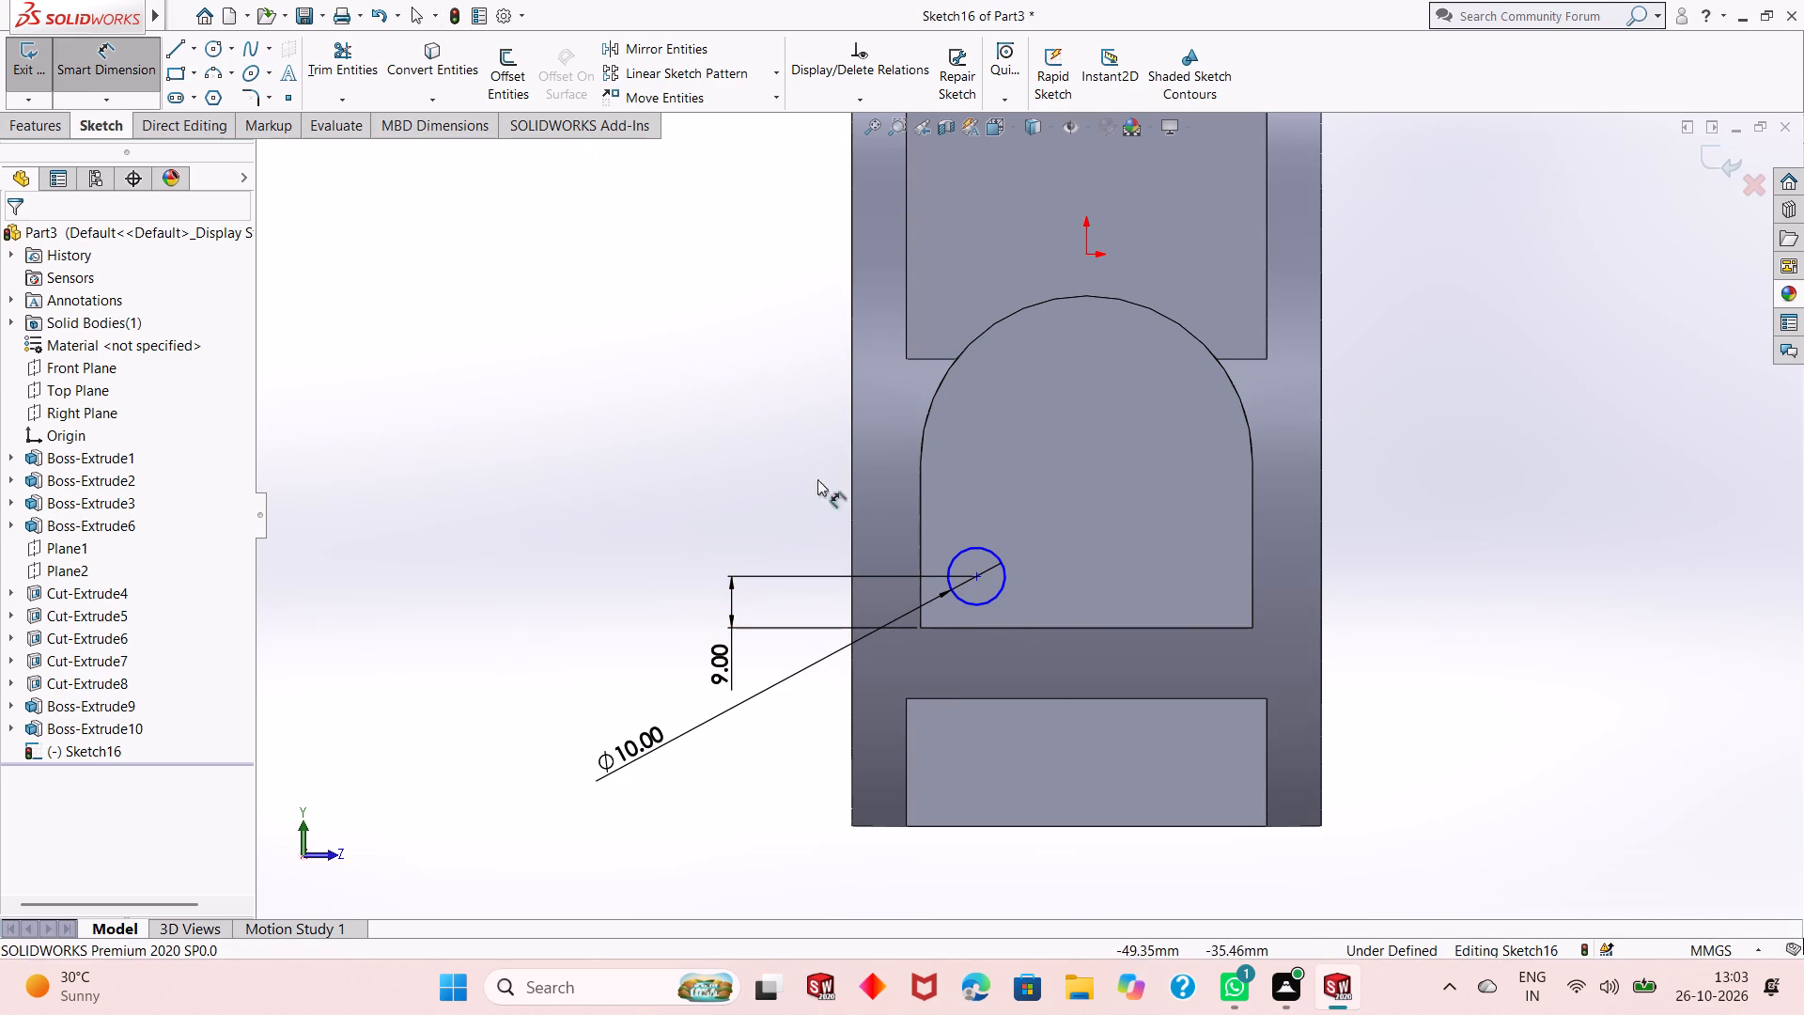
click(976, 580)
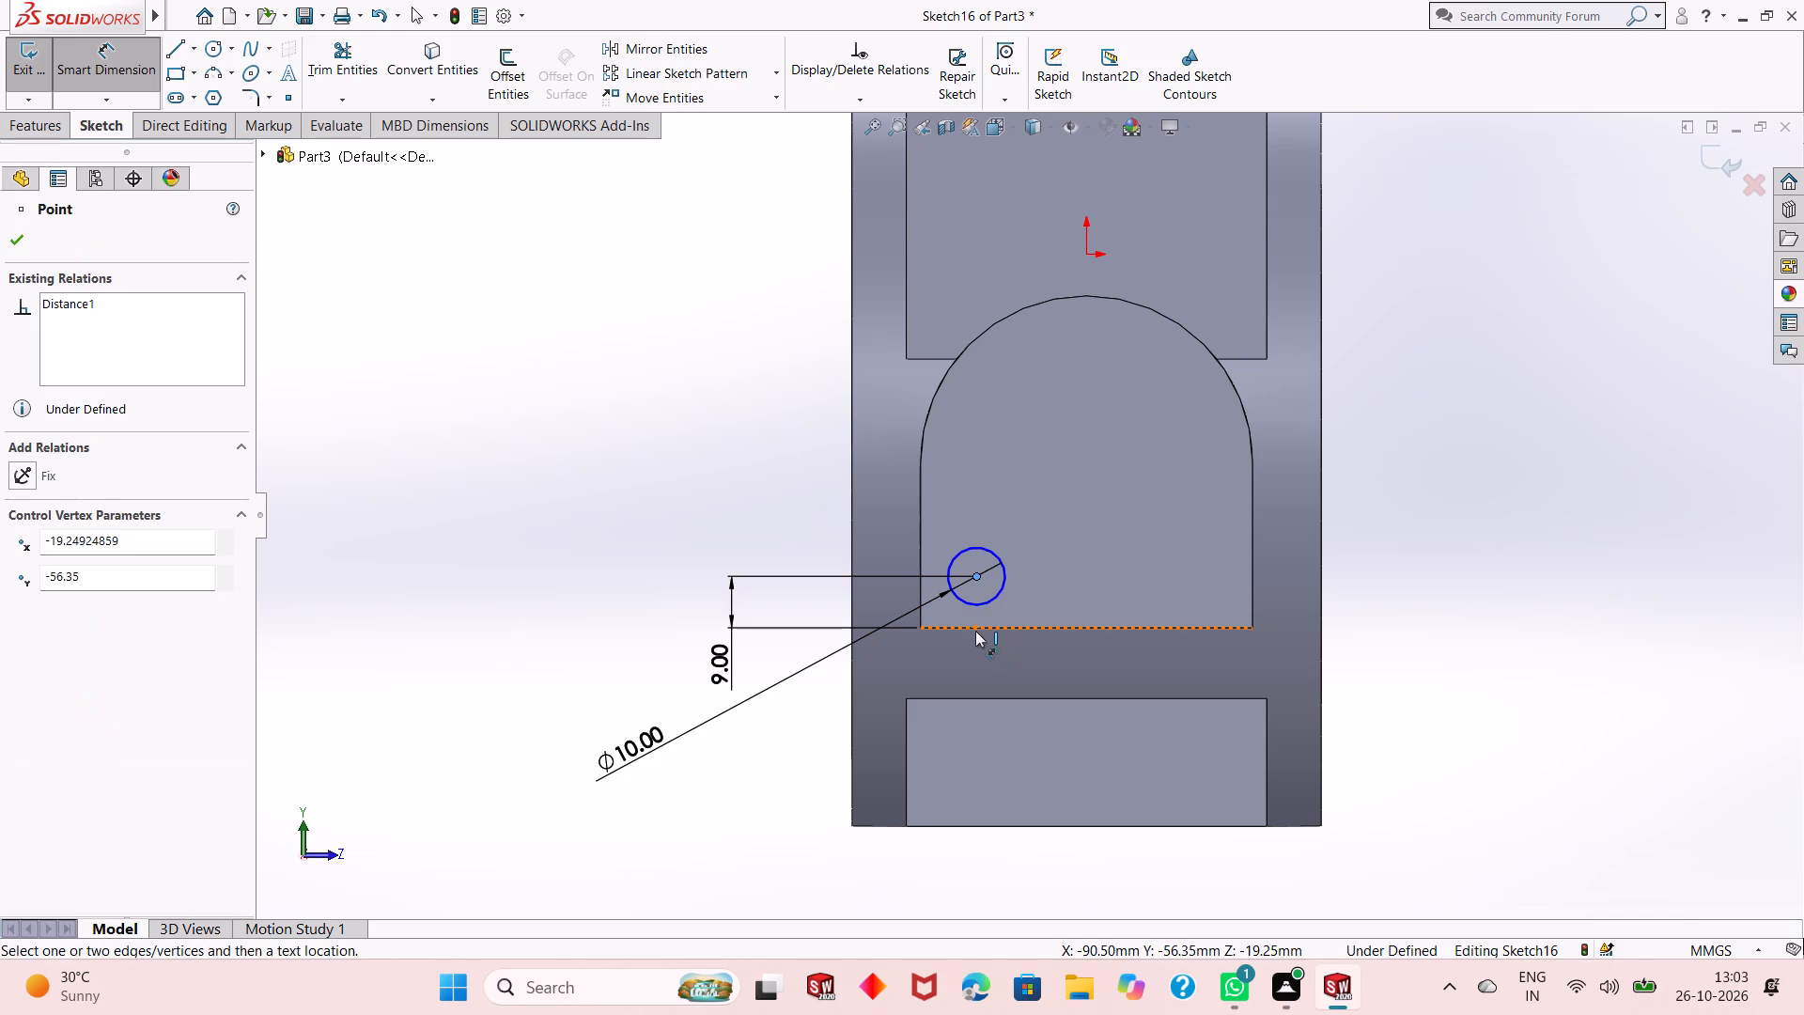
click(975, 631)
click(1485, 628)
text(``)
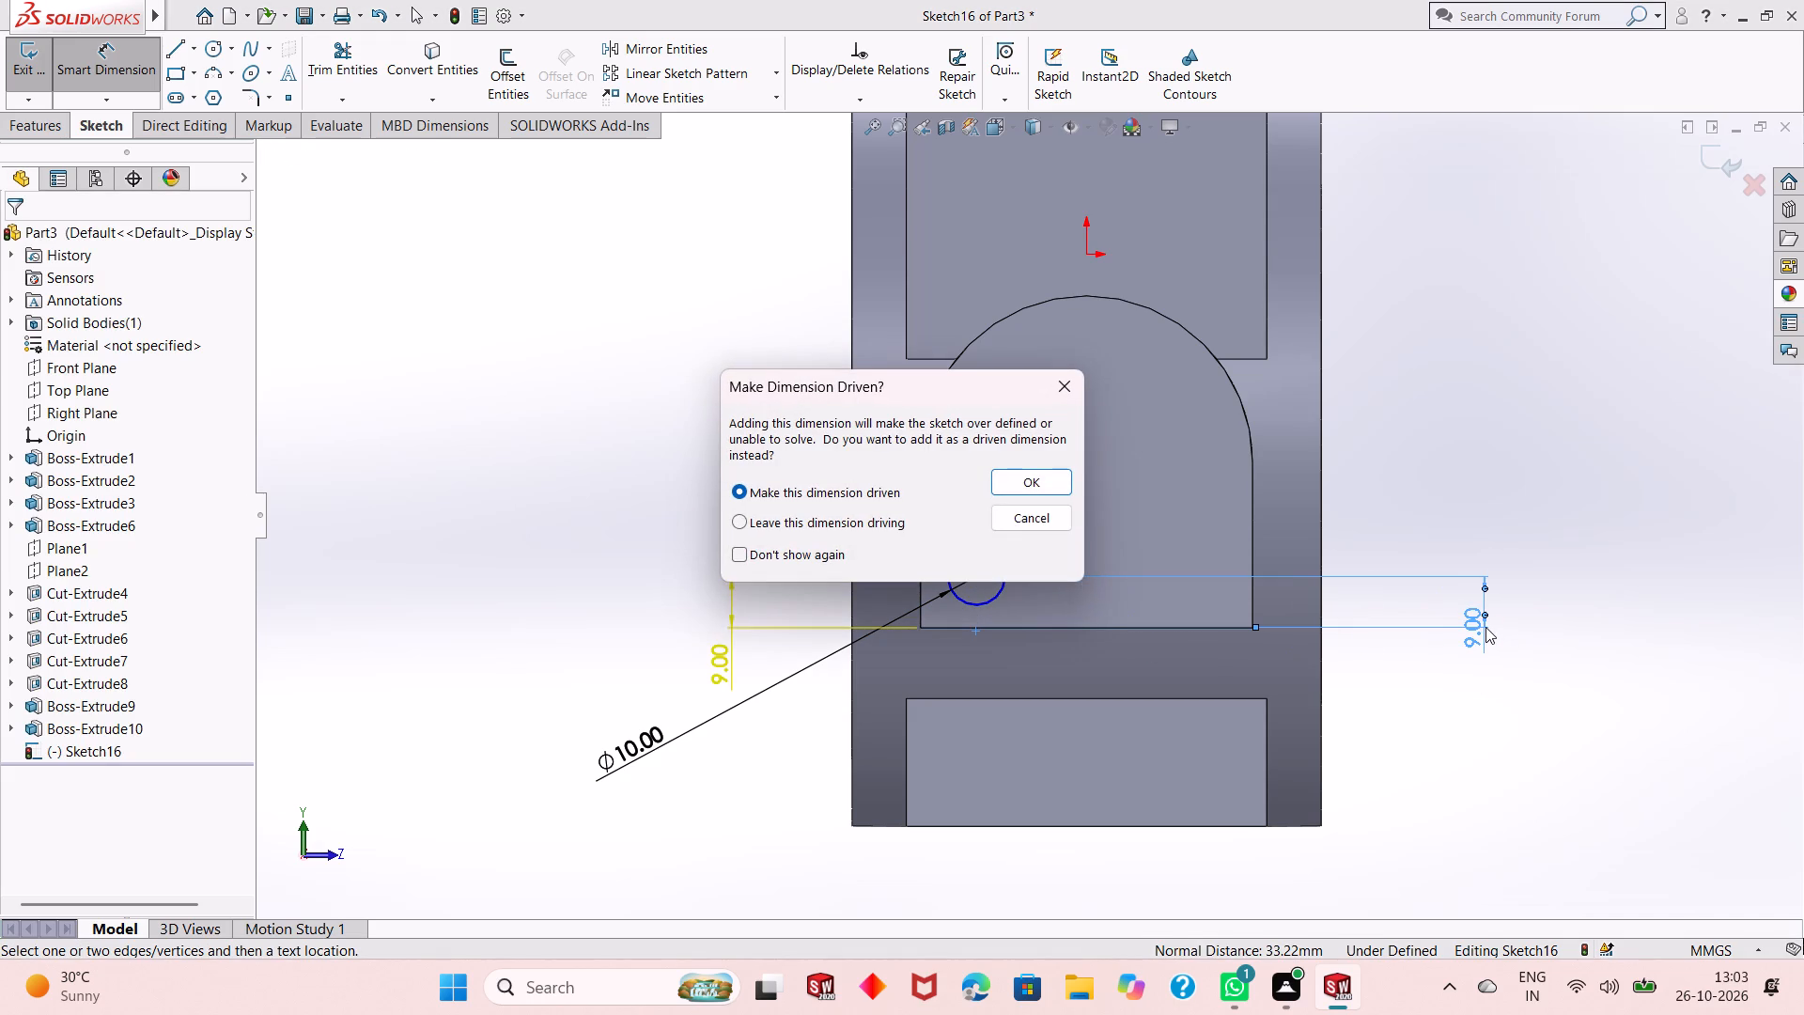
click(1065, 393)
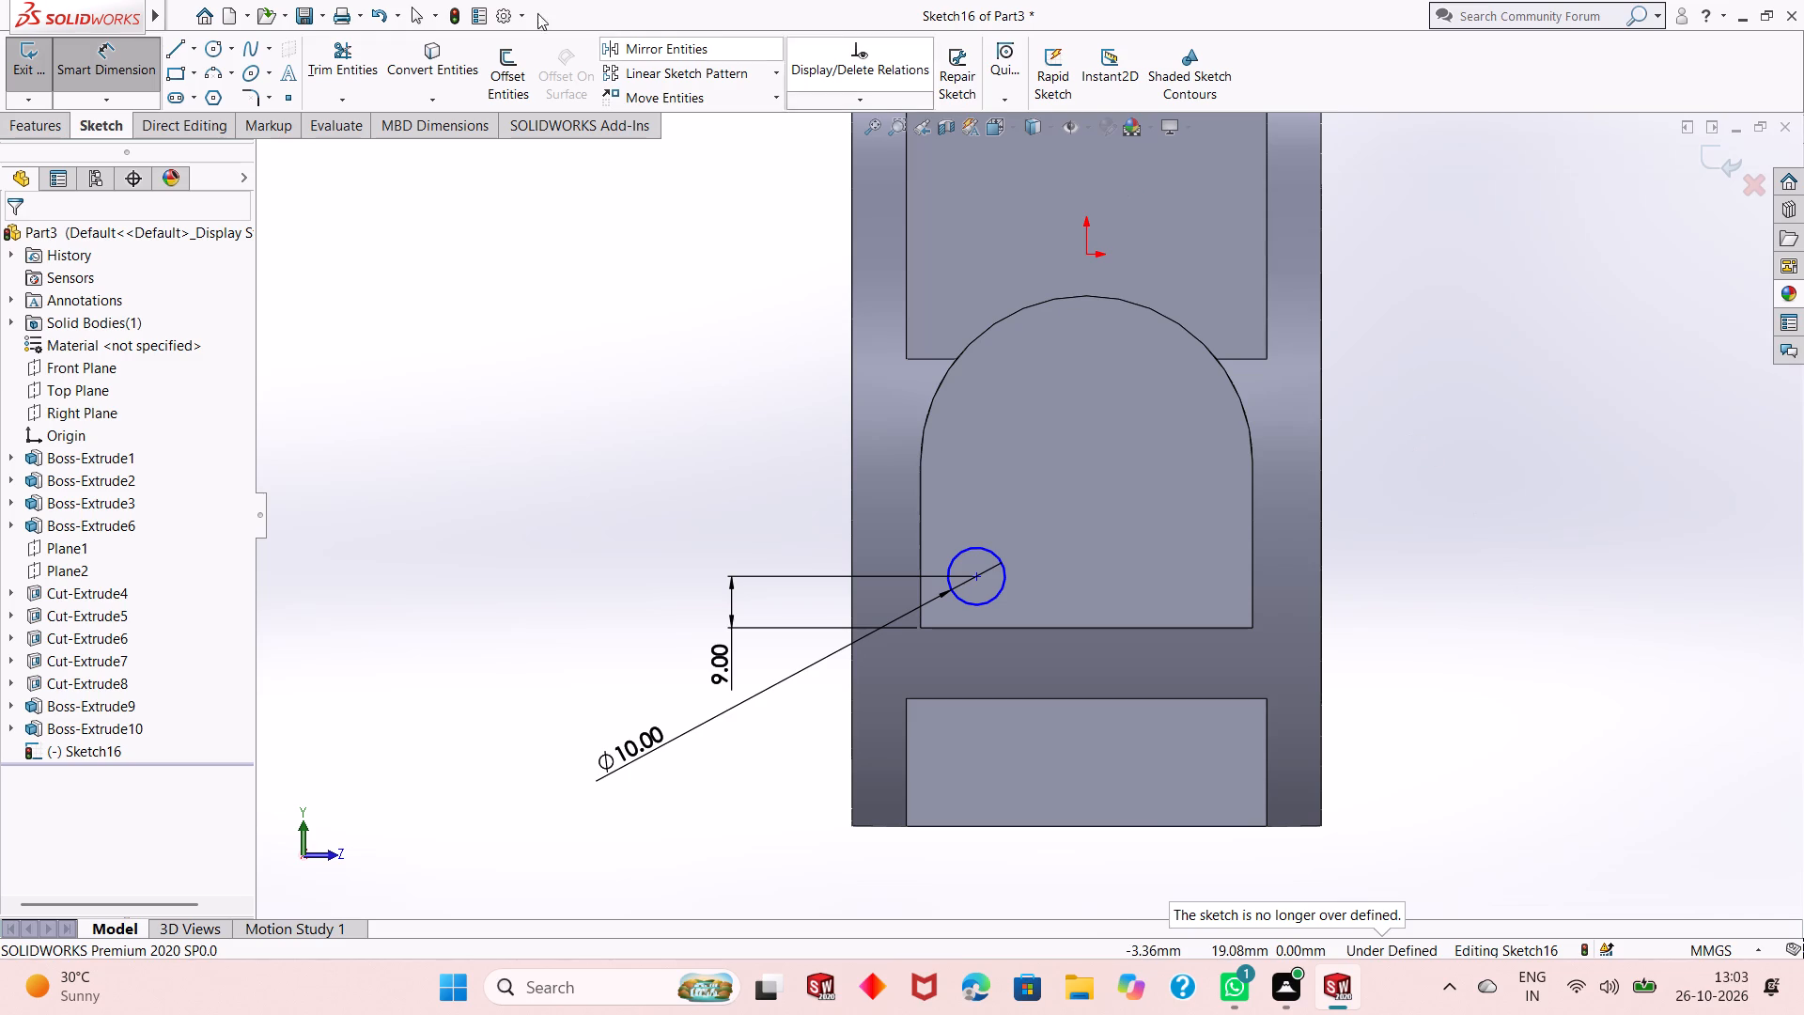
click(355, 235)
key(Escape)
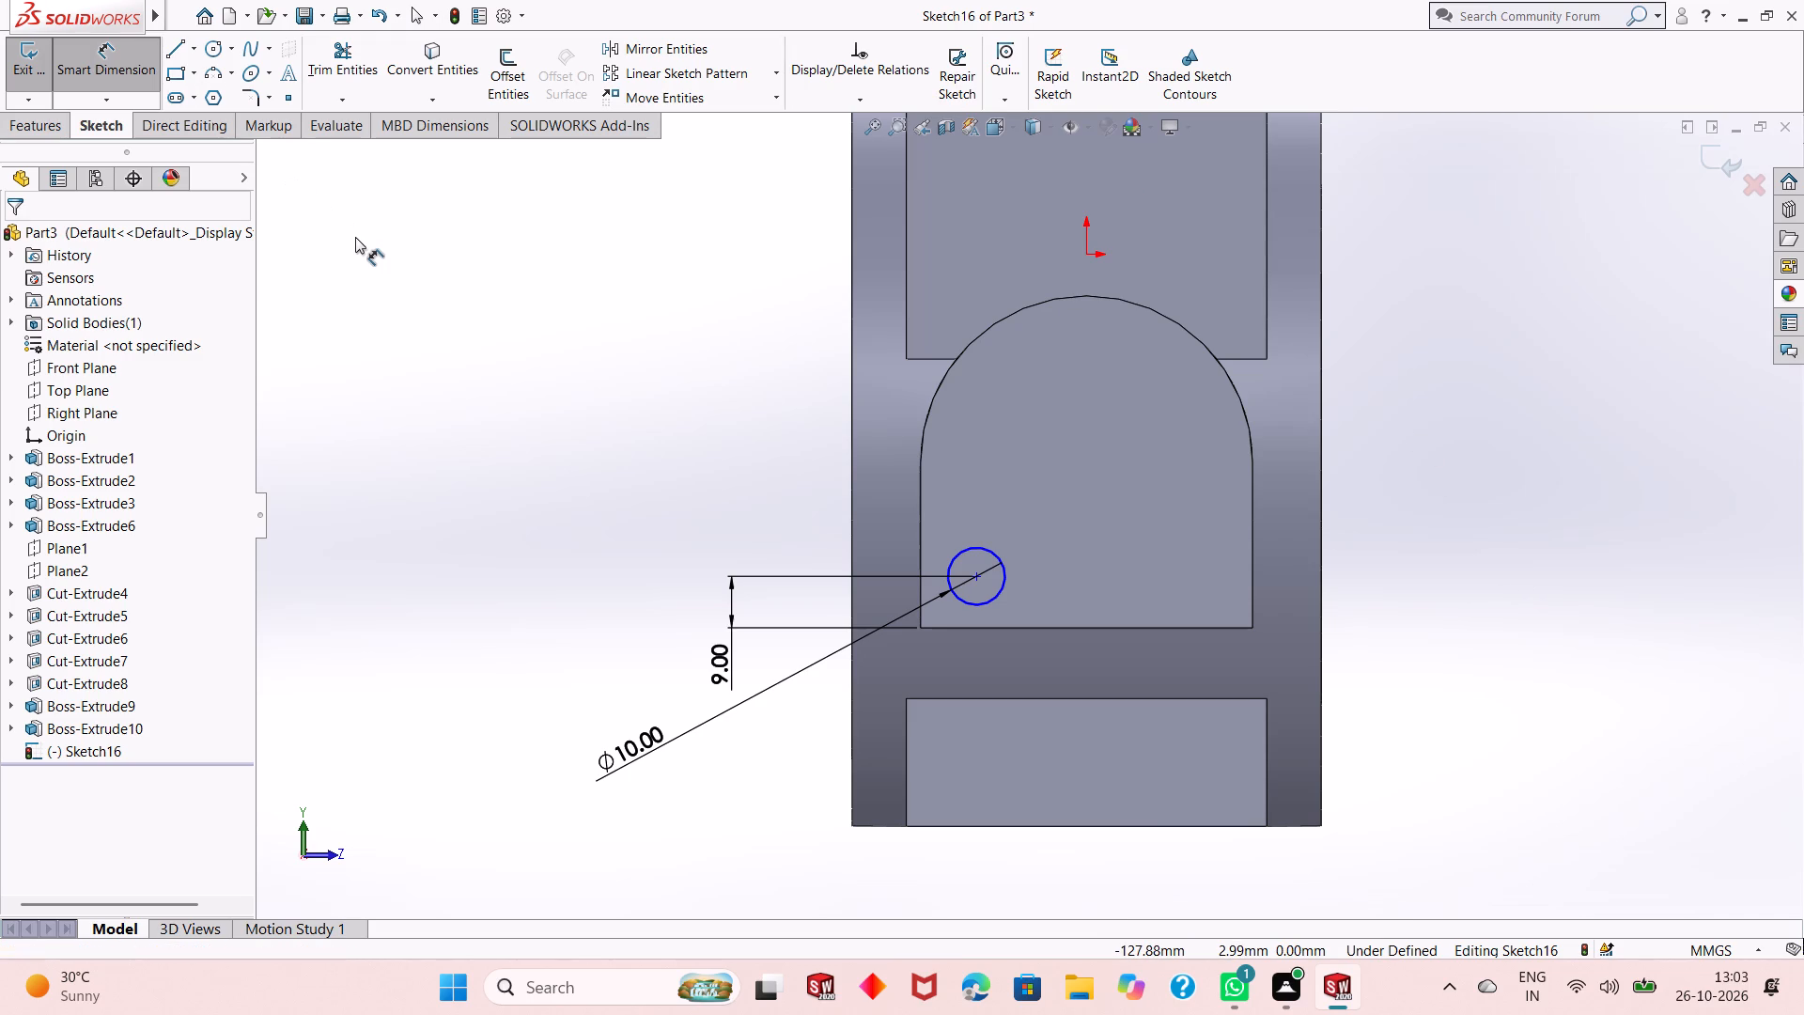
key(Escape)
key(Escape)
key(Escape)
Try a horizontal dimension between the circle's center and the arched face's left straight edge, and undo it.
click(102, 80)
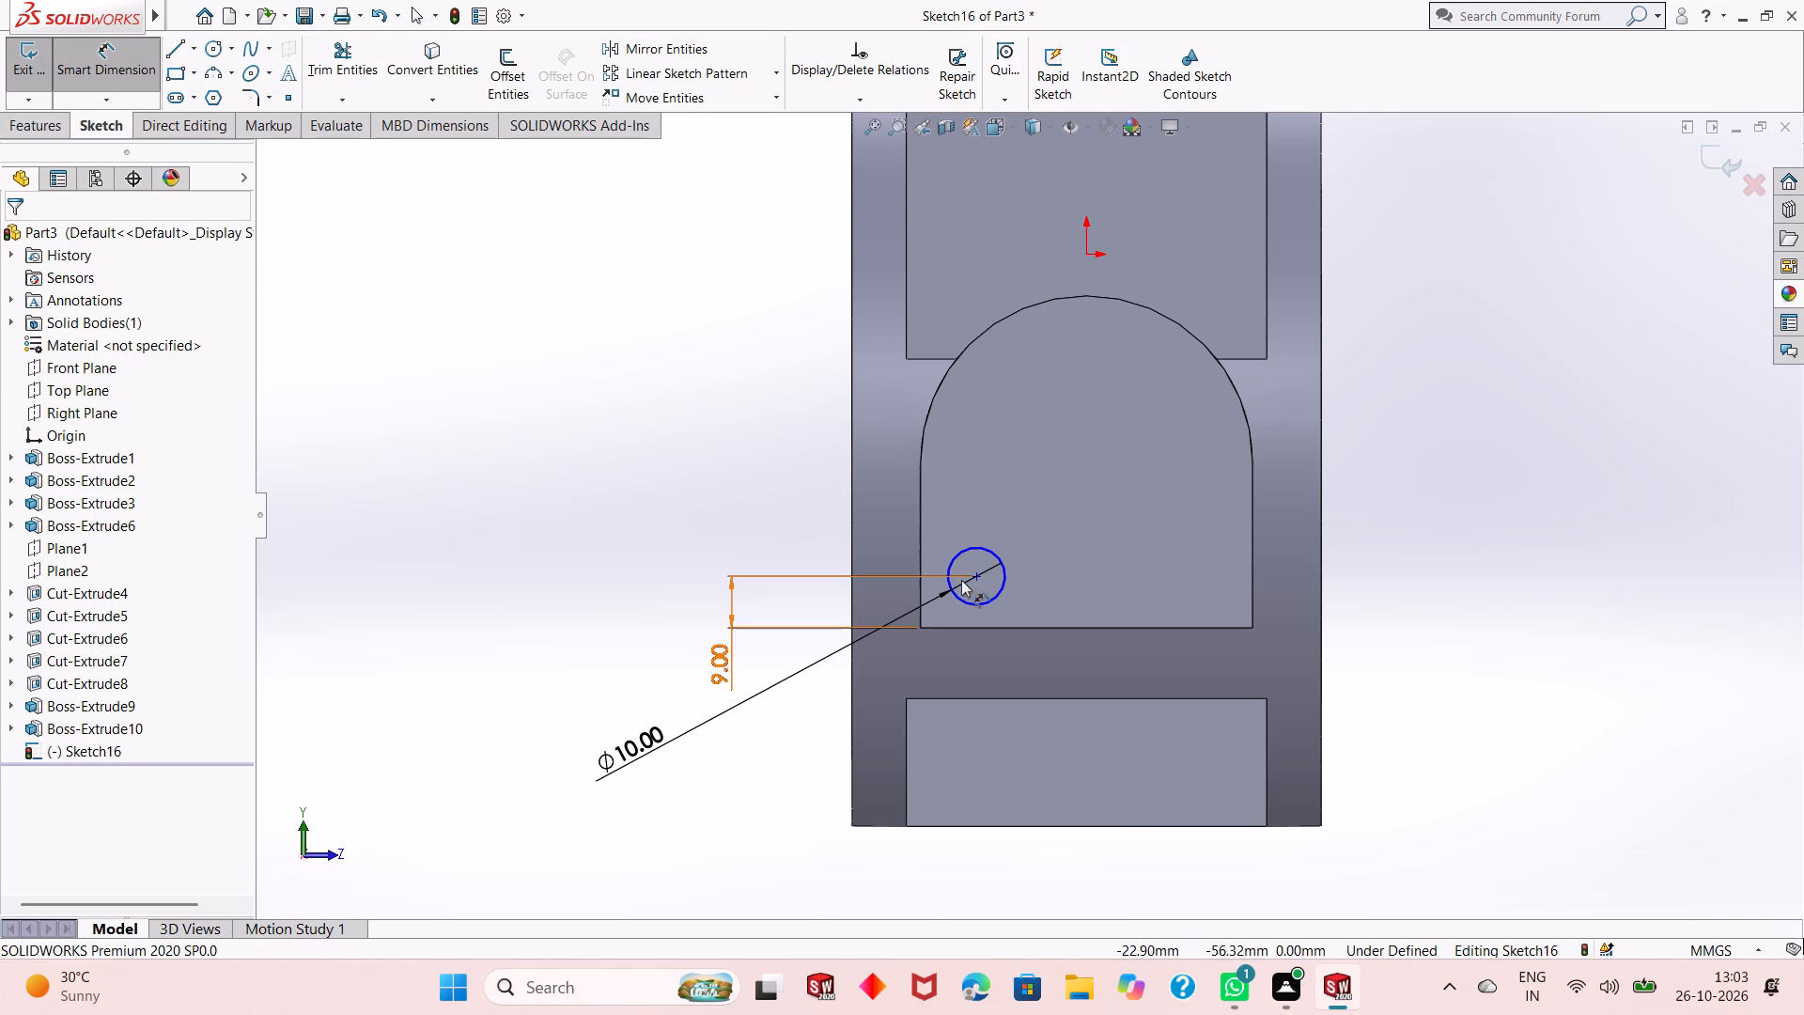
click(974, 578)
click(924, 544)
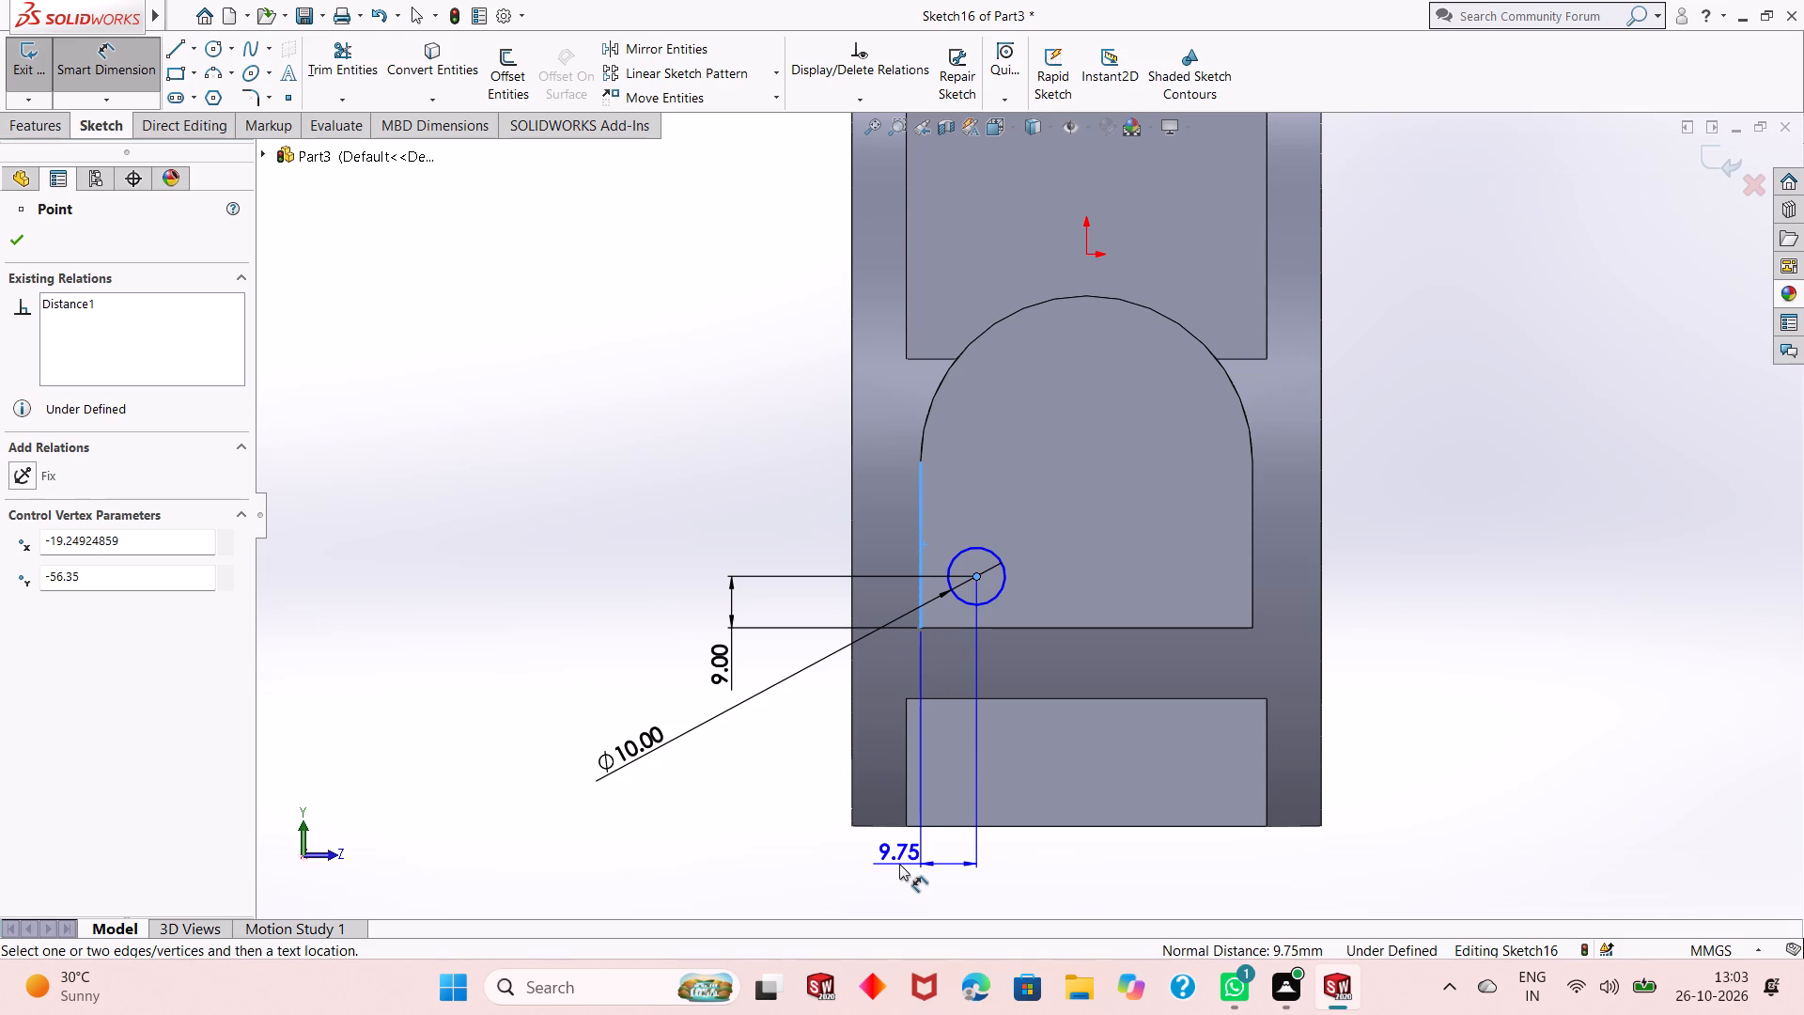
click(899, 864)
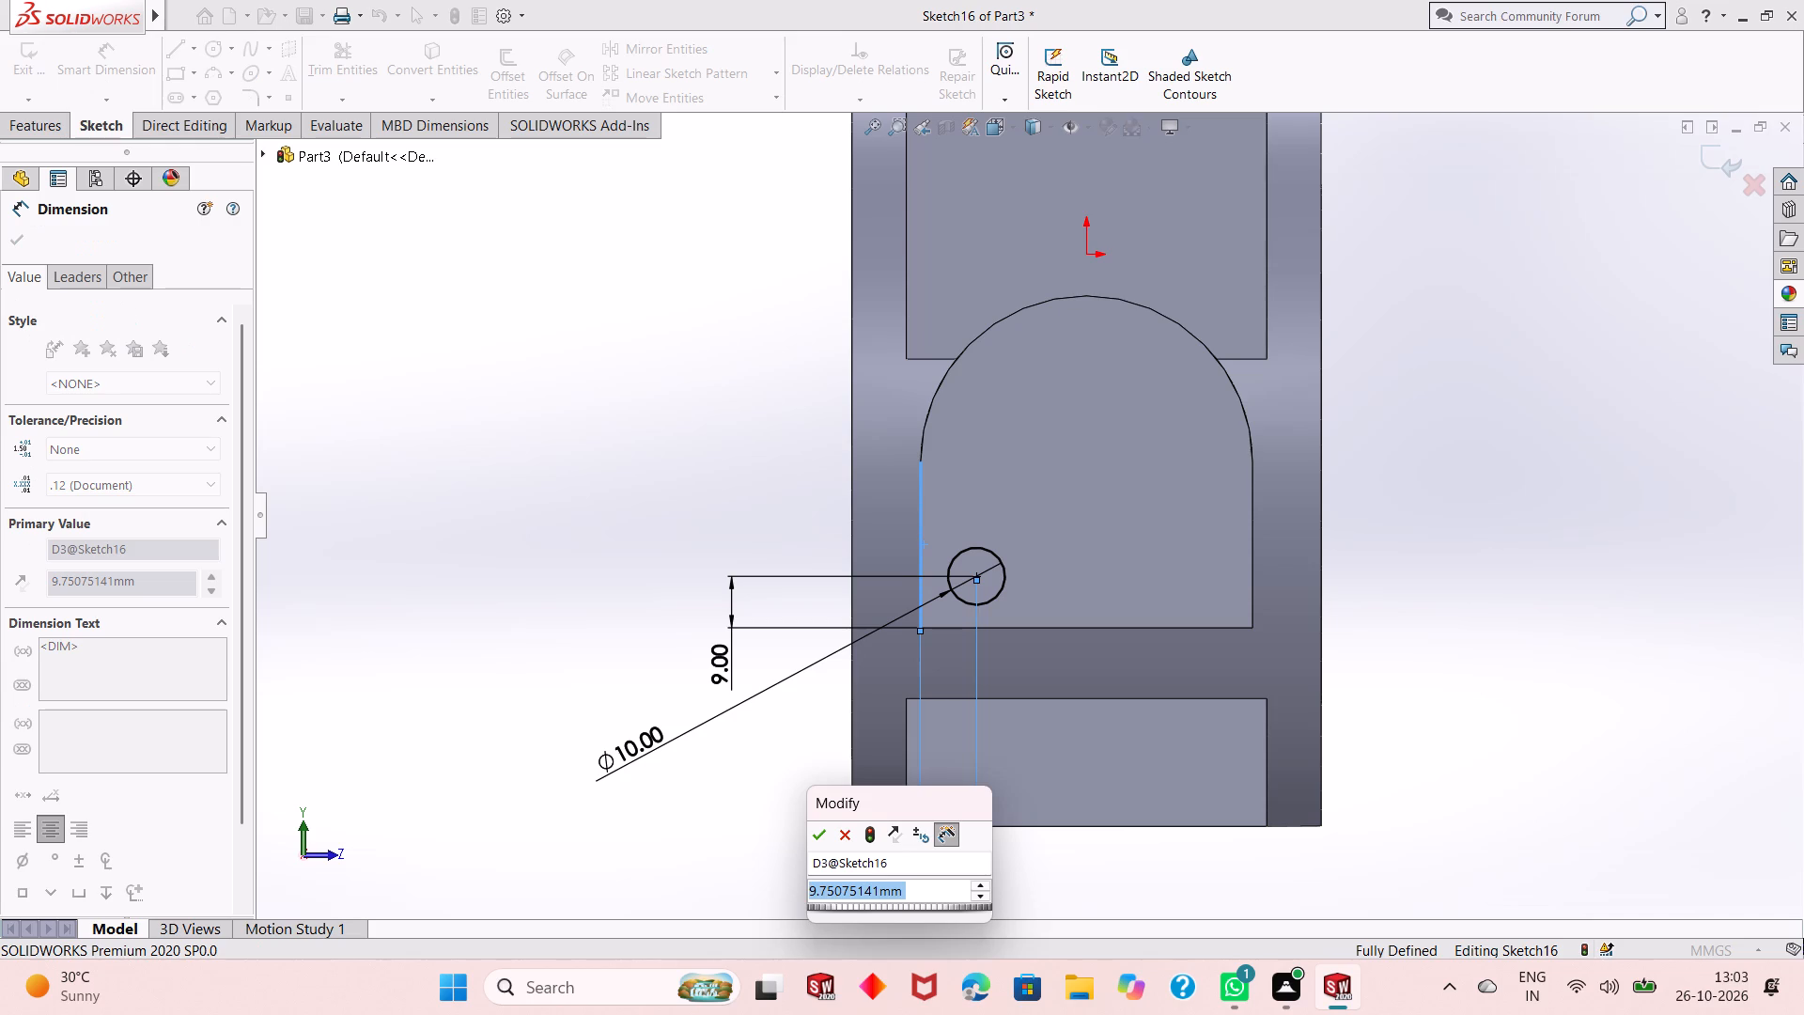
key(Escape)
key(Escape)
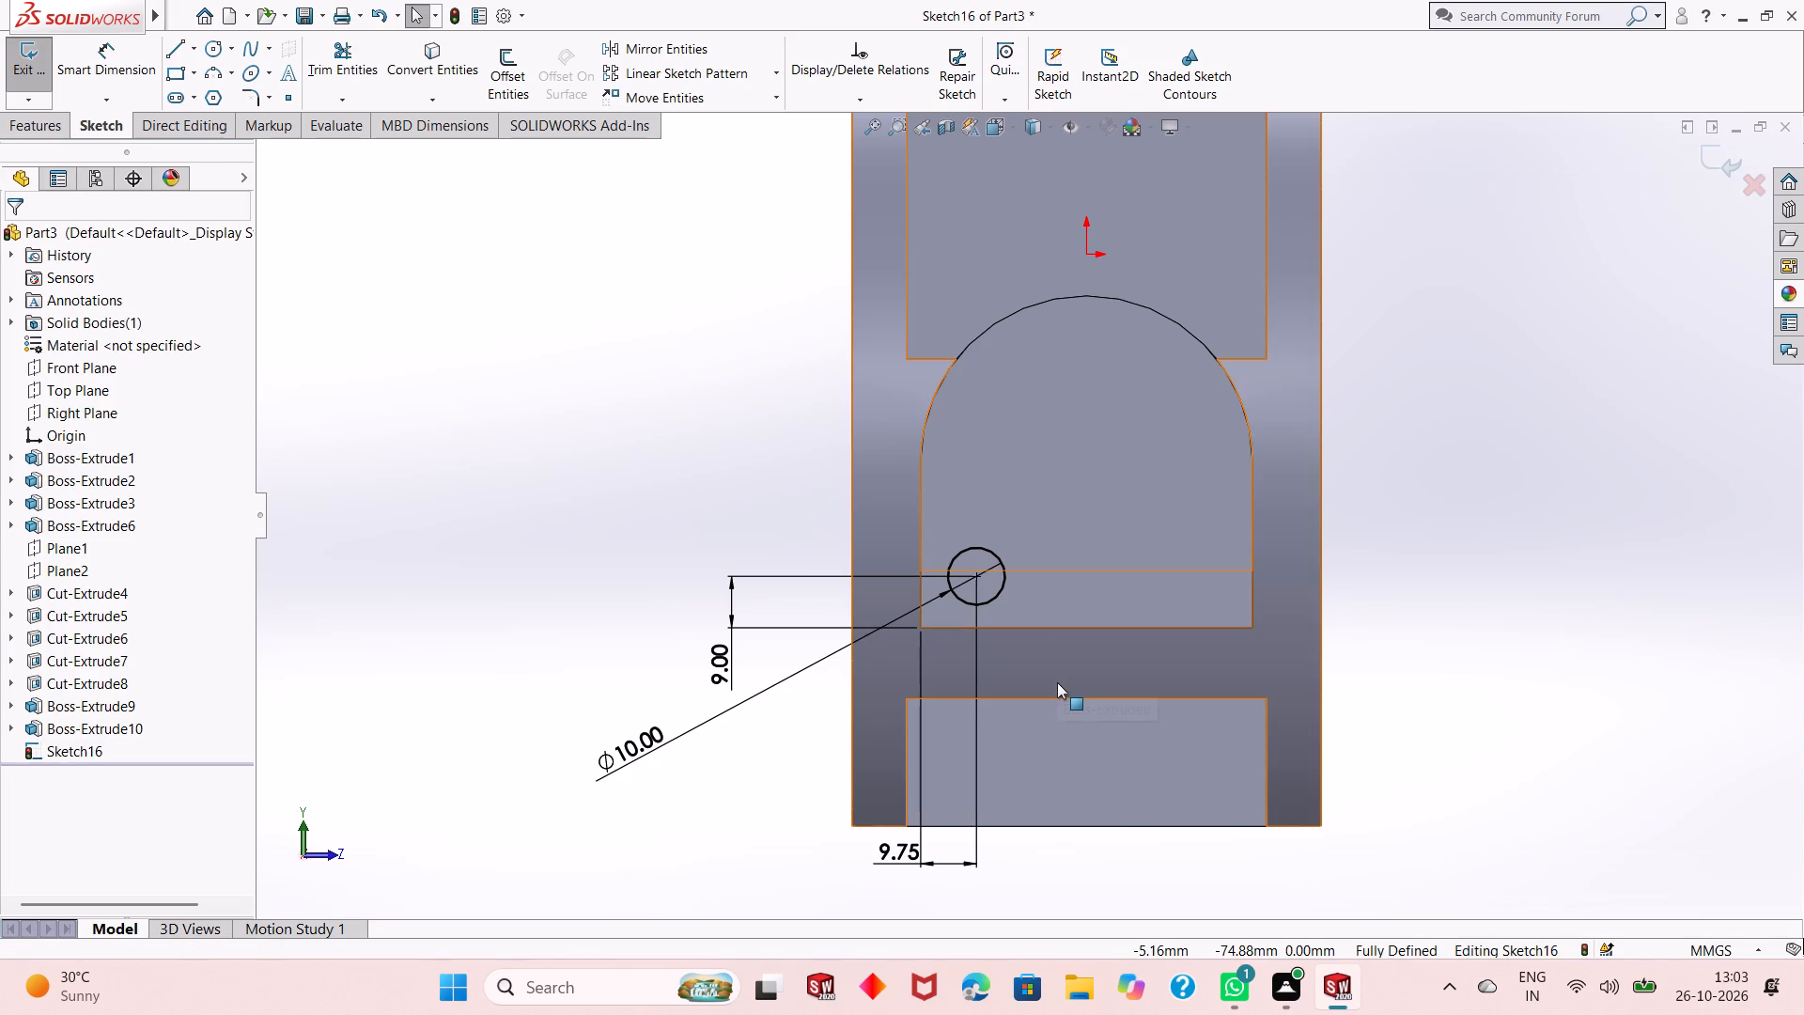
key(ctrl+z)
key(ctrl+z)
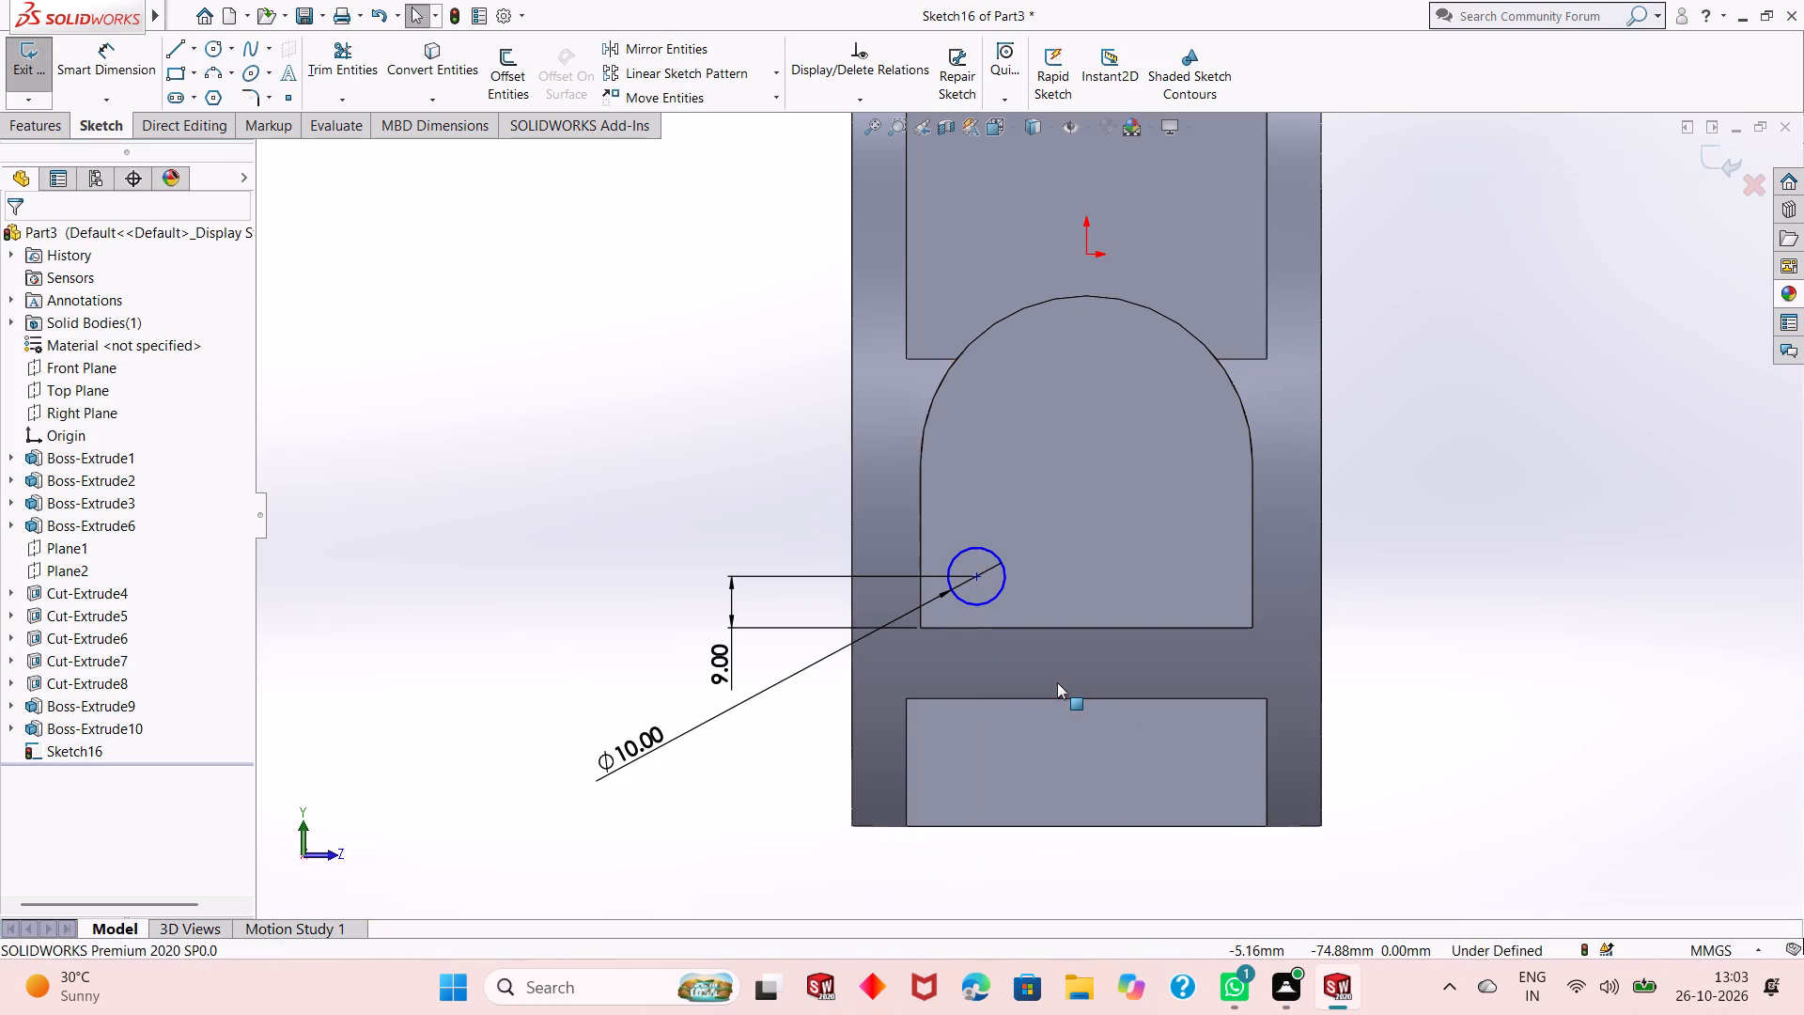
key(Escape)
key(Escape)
Dimension the horizontal distance from the origin to the circle's center as 14 mm.
scroll(1057, 682, up, 1)
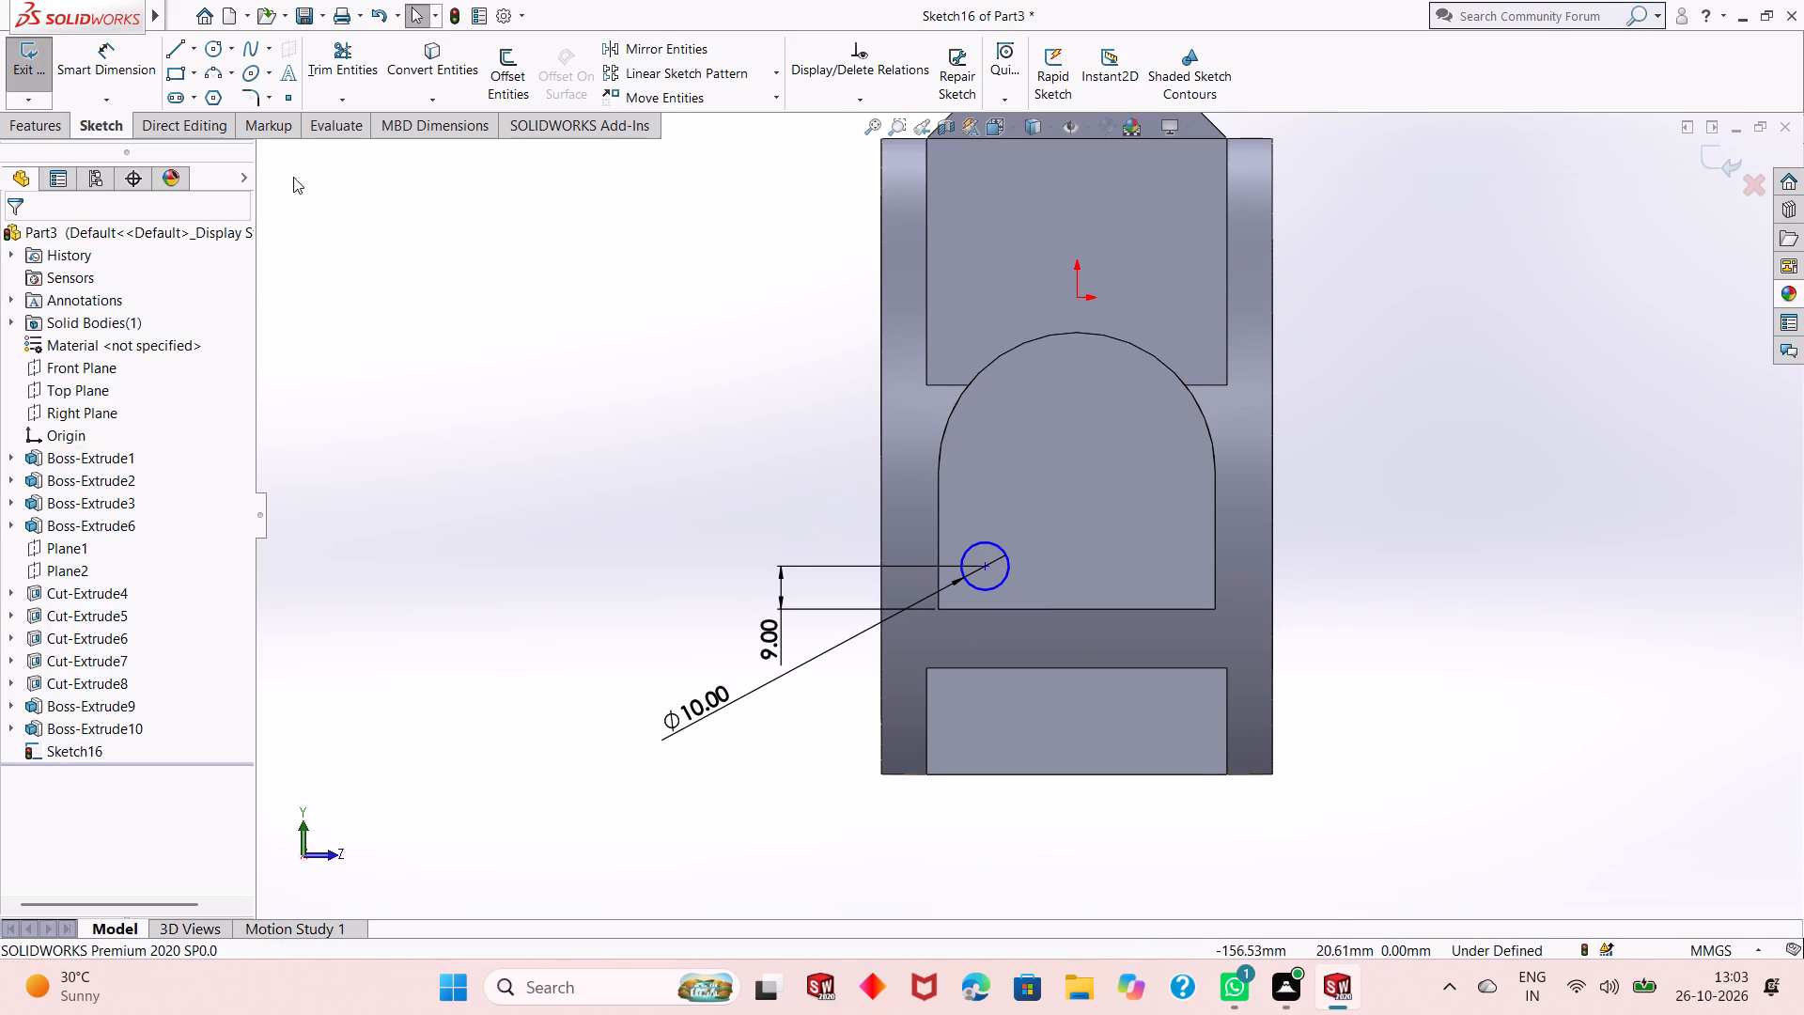
click(100, 66)
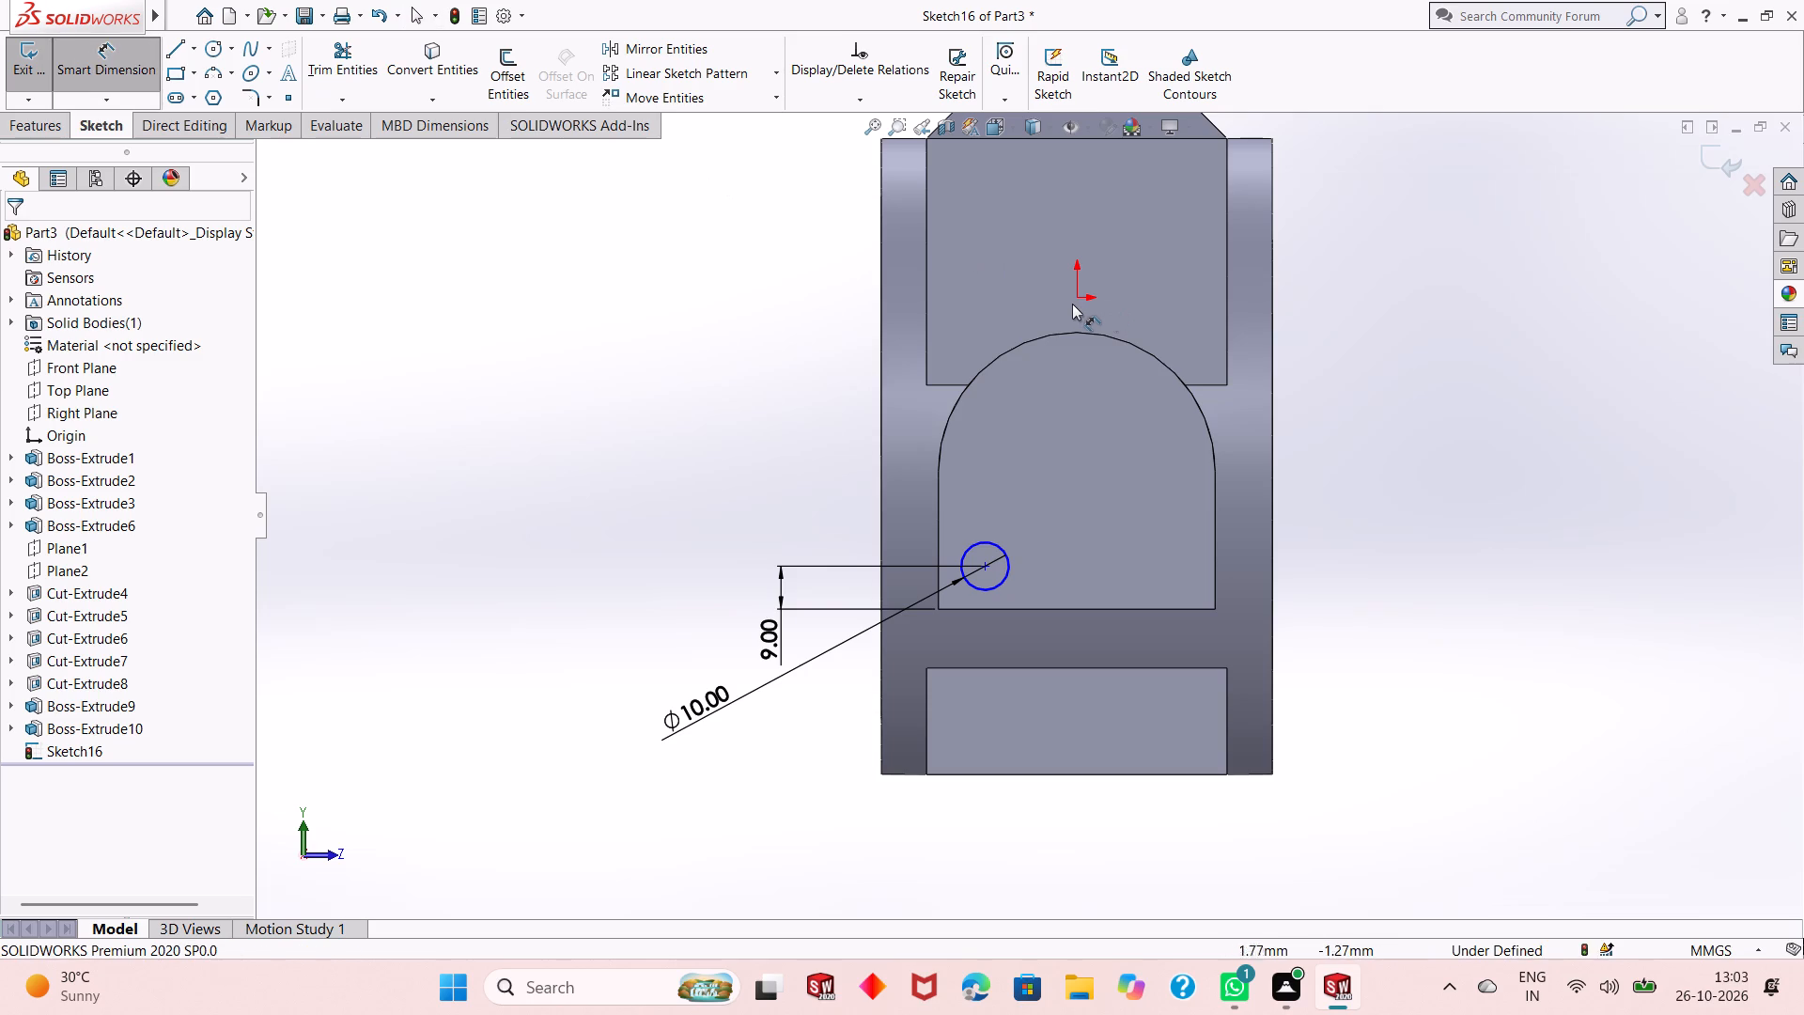
click(1079, 299)
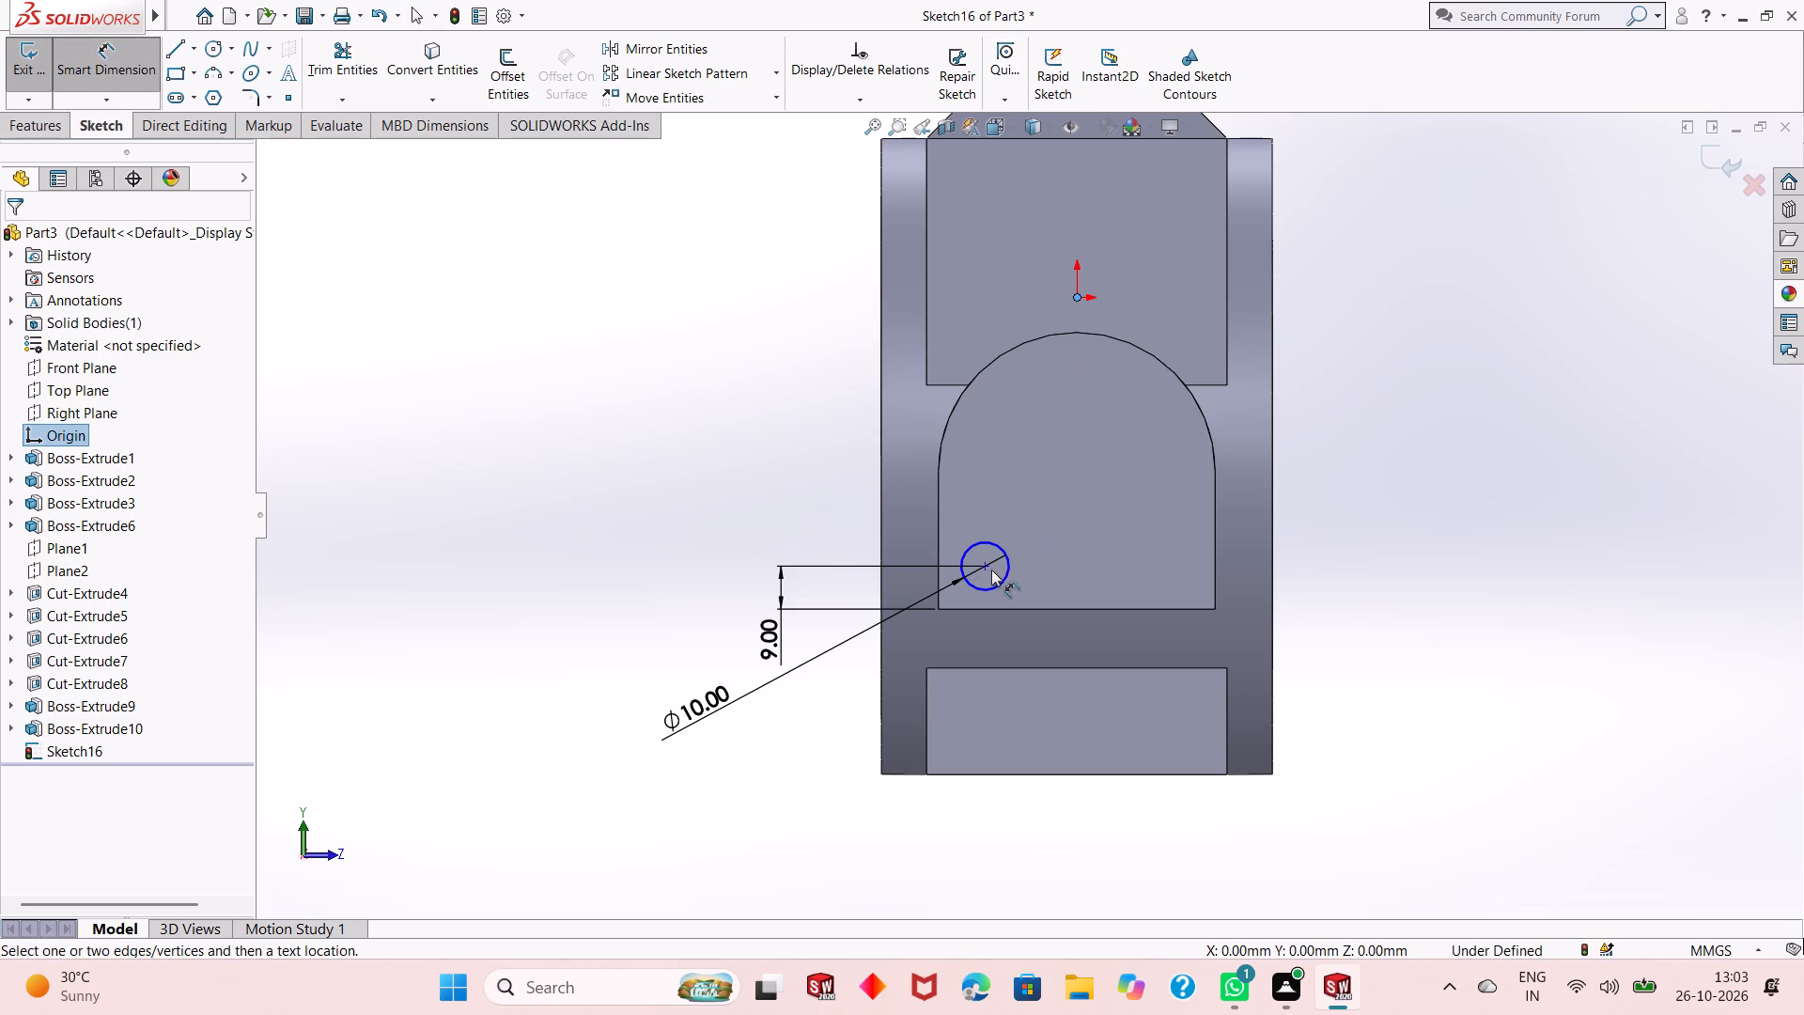
click(987, 568)
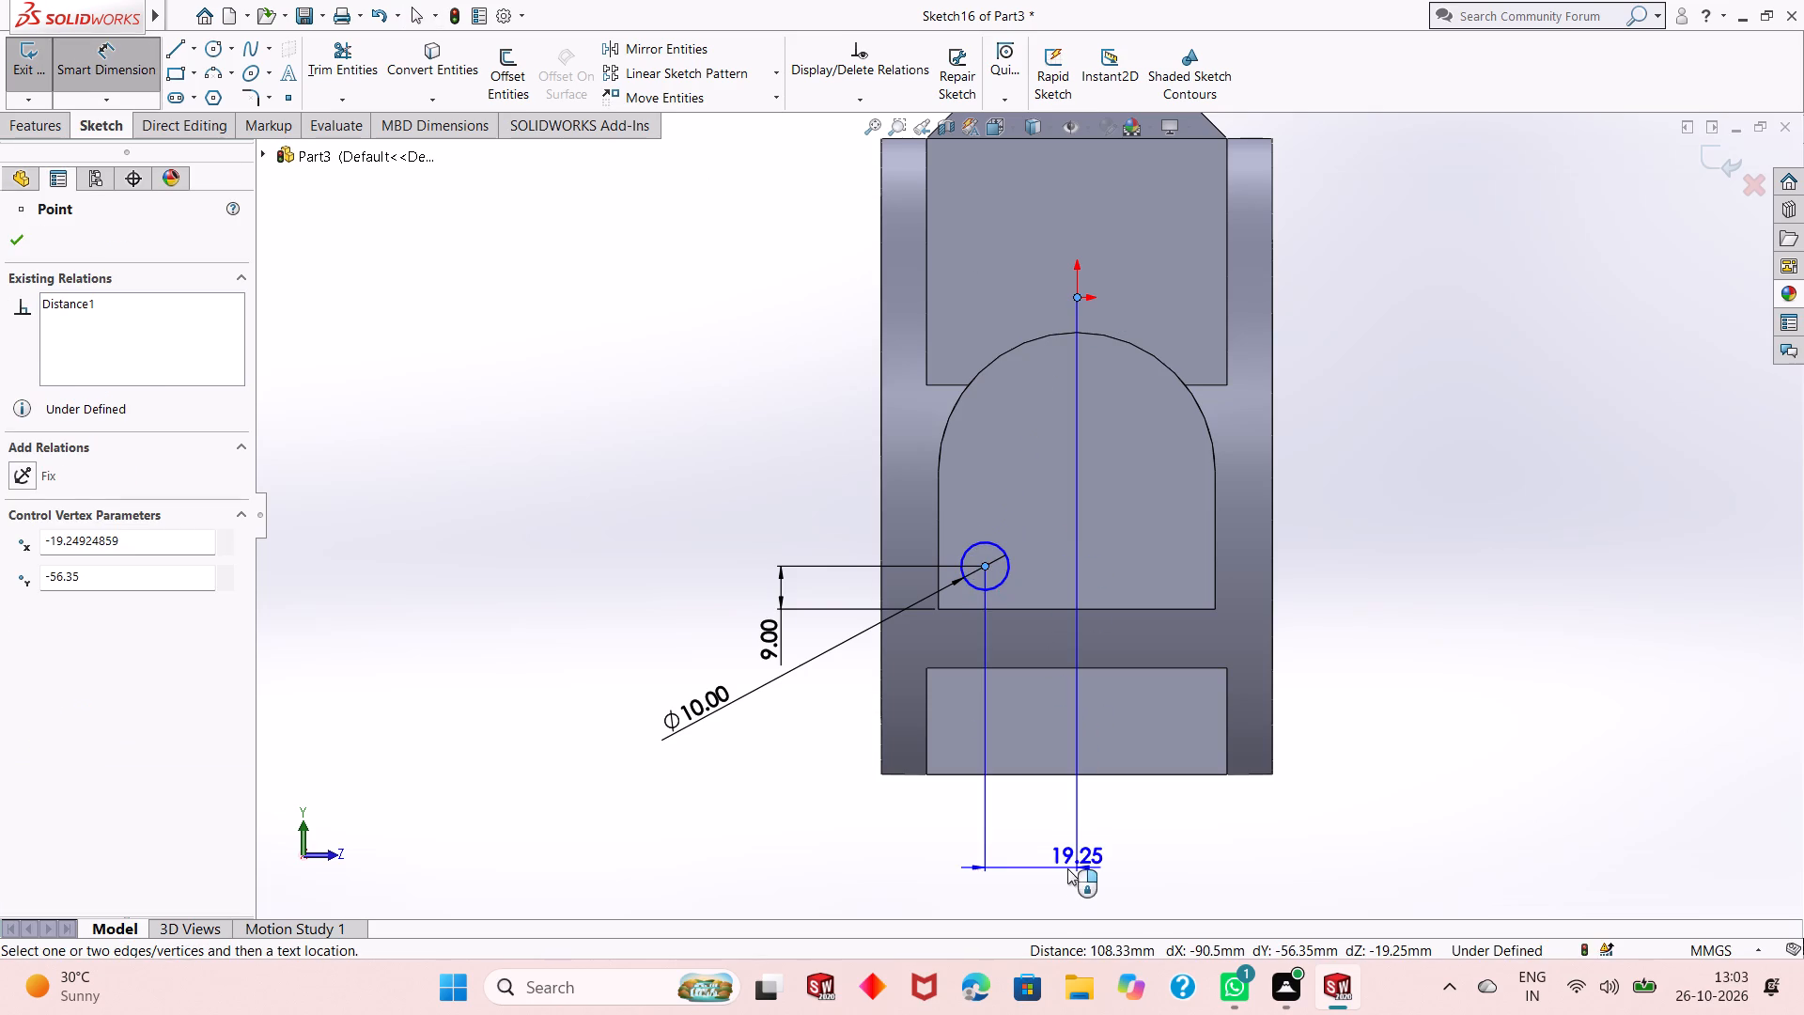
click(1067, 870)
text(14)
key(Return)
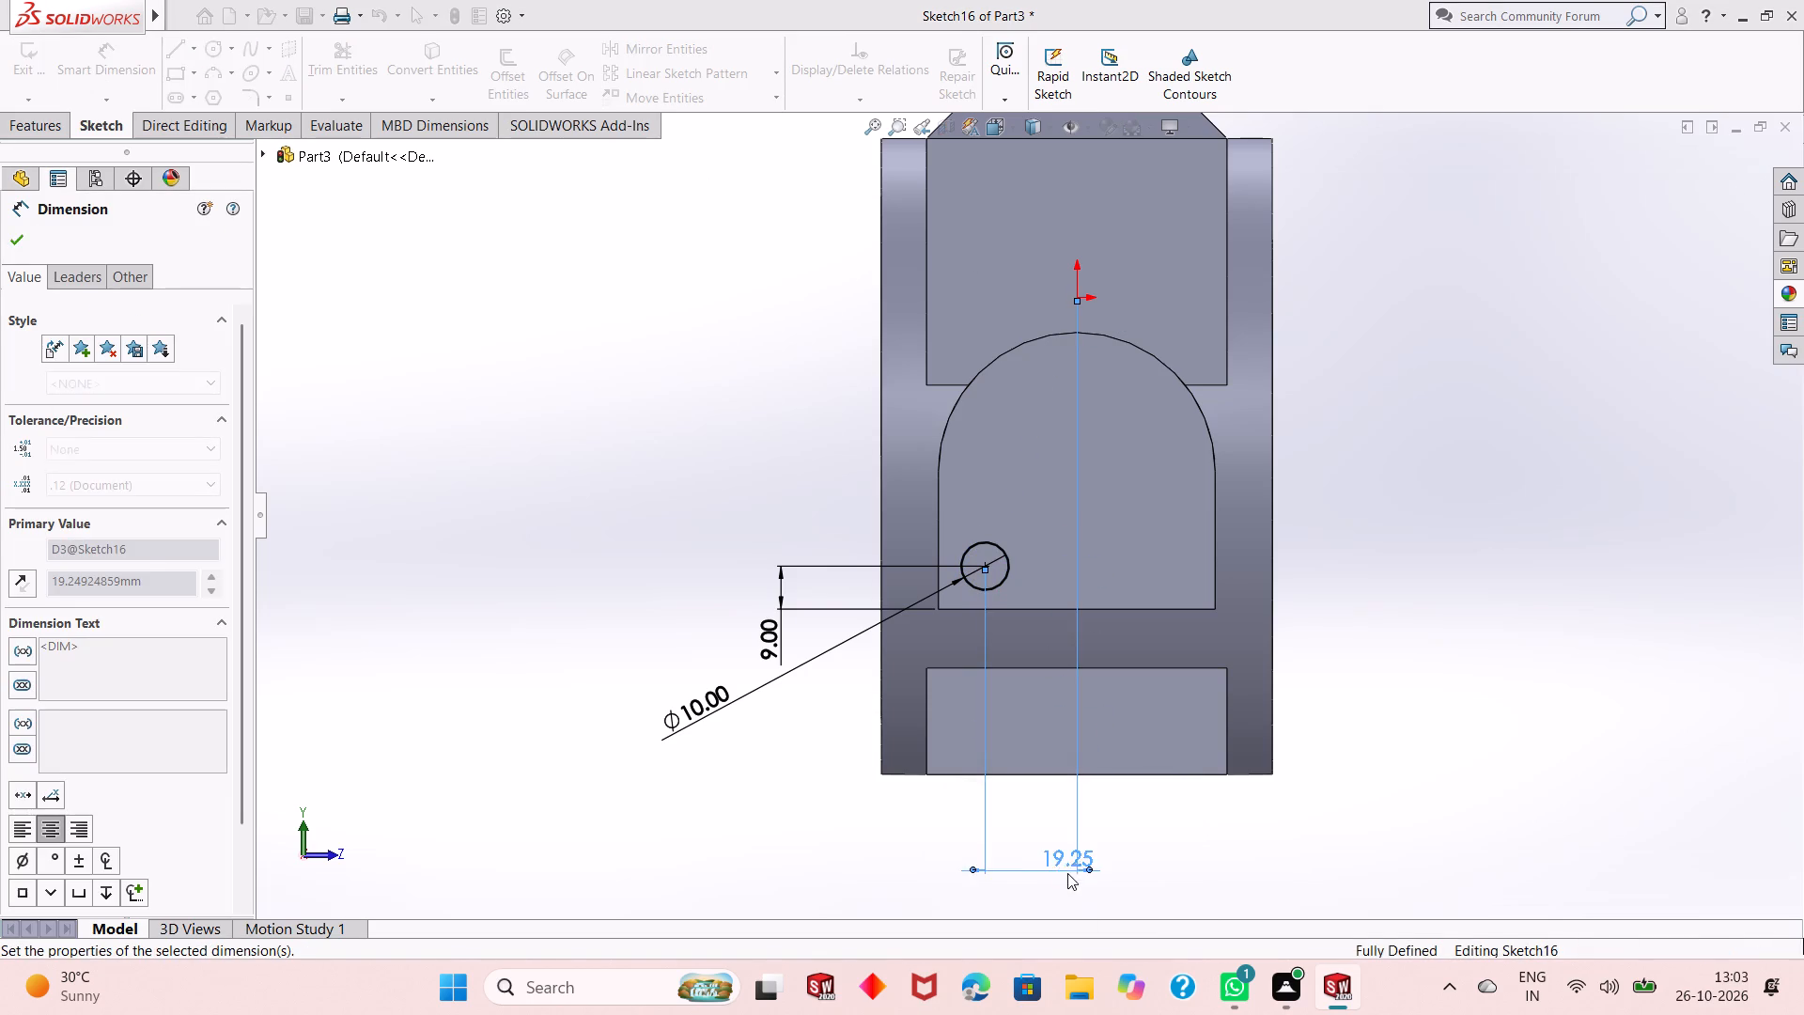
right_click(640, 405)
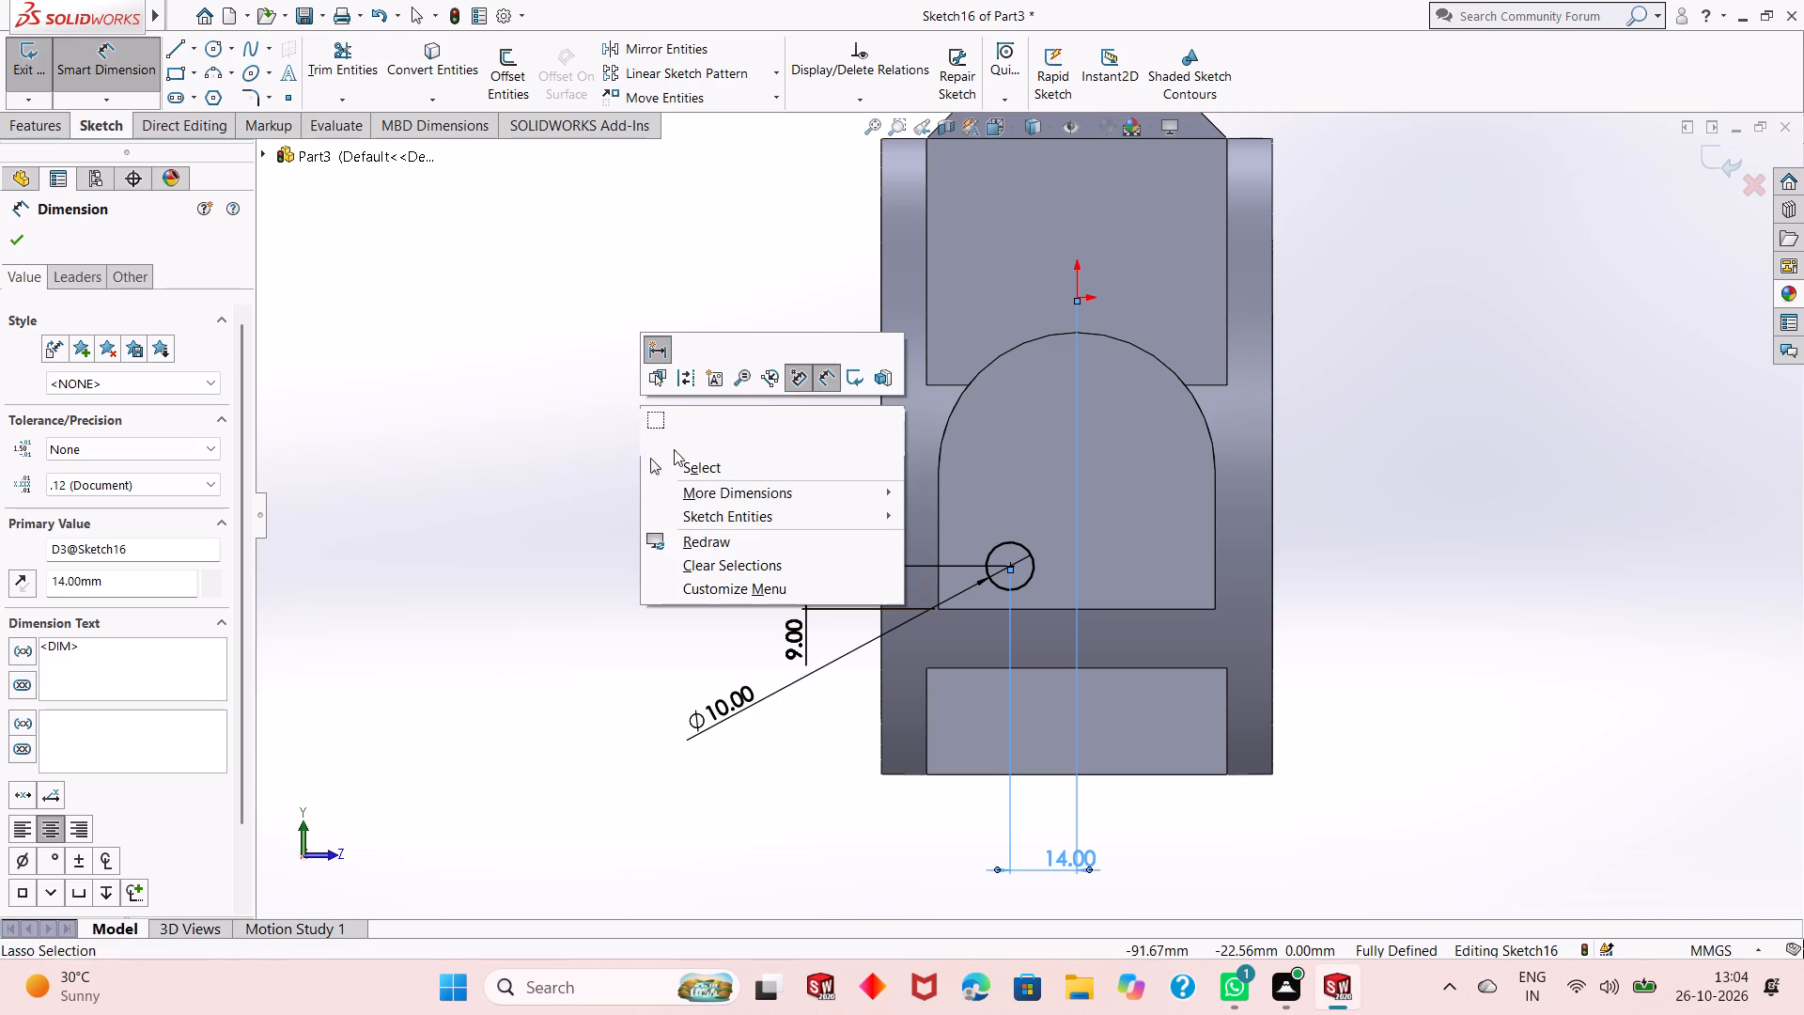
click(674, 466)
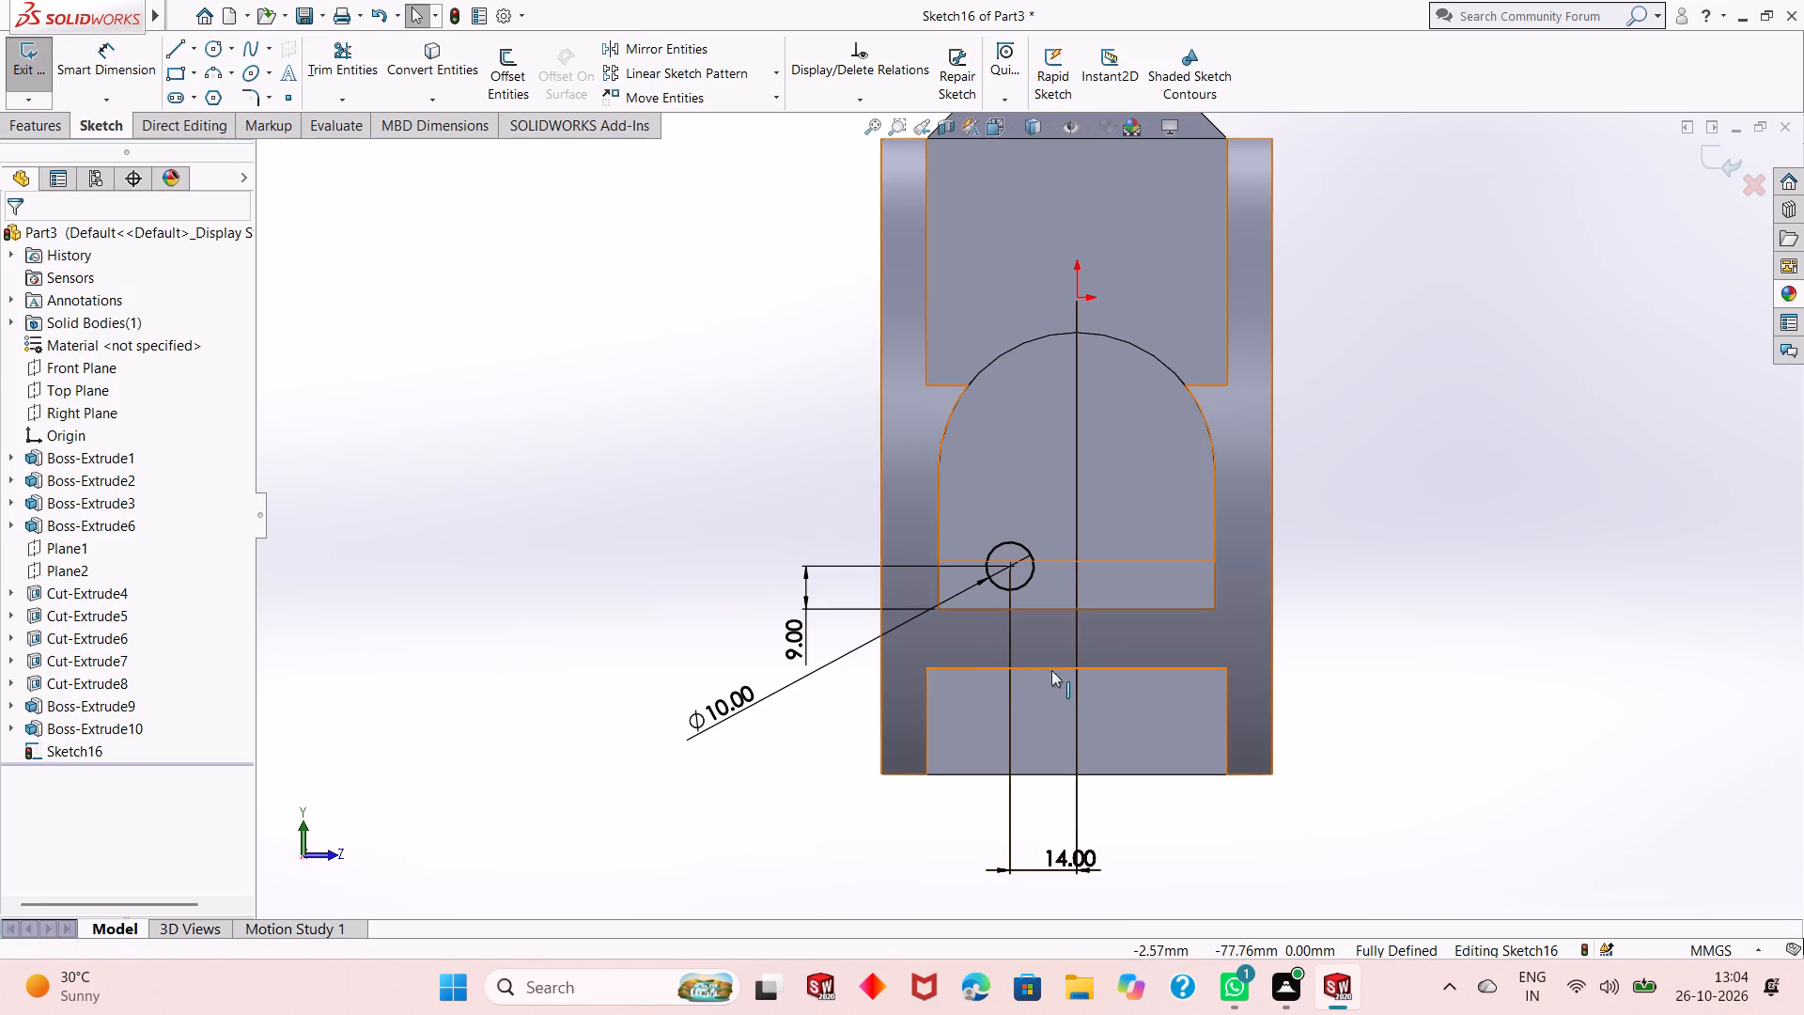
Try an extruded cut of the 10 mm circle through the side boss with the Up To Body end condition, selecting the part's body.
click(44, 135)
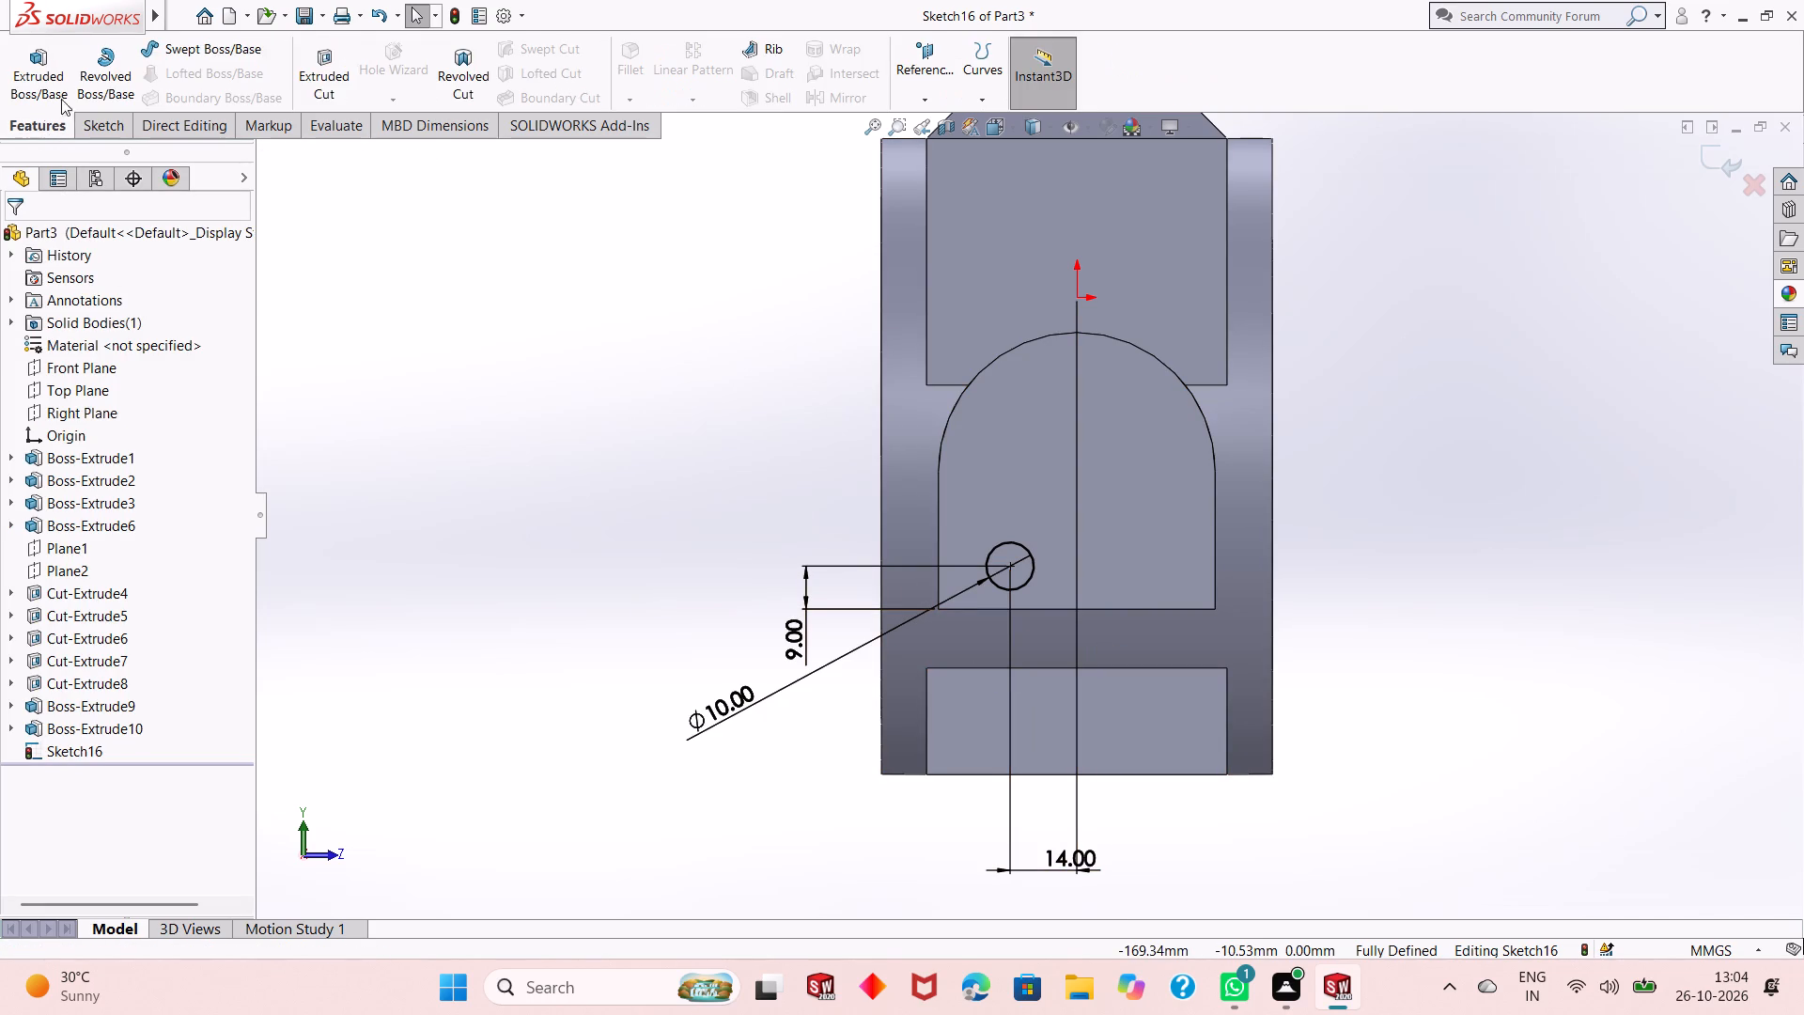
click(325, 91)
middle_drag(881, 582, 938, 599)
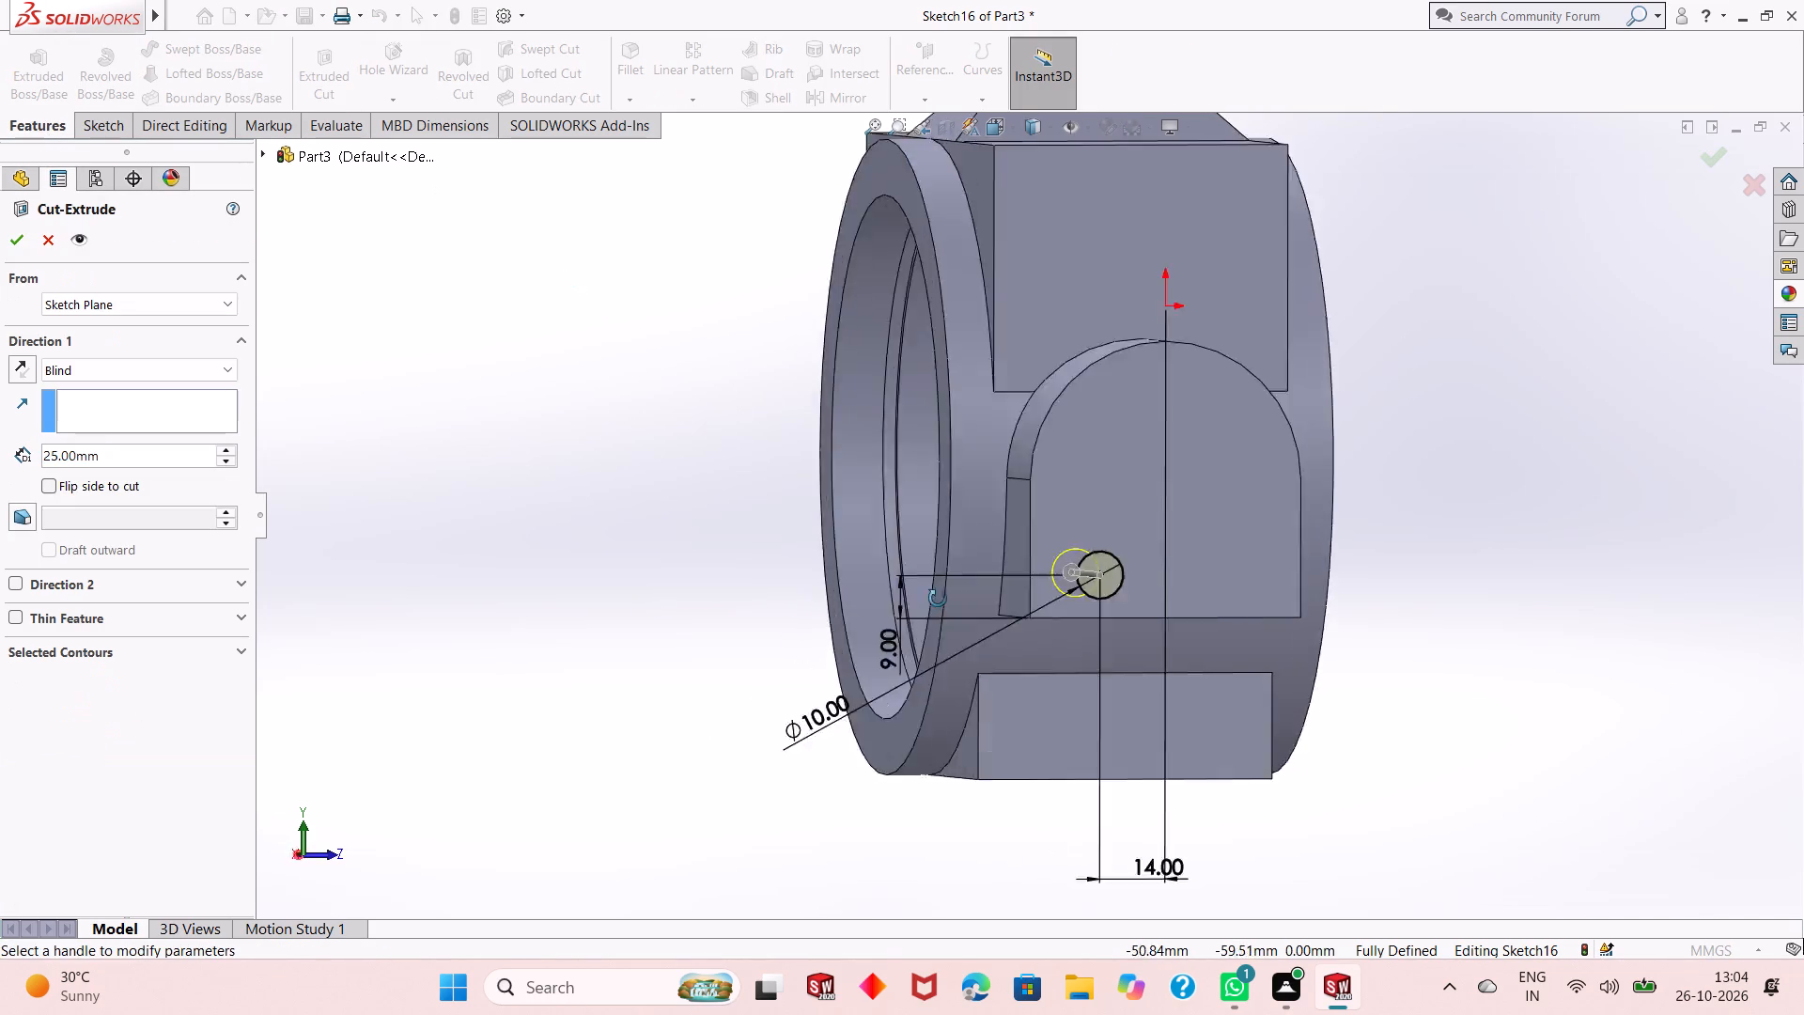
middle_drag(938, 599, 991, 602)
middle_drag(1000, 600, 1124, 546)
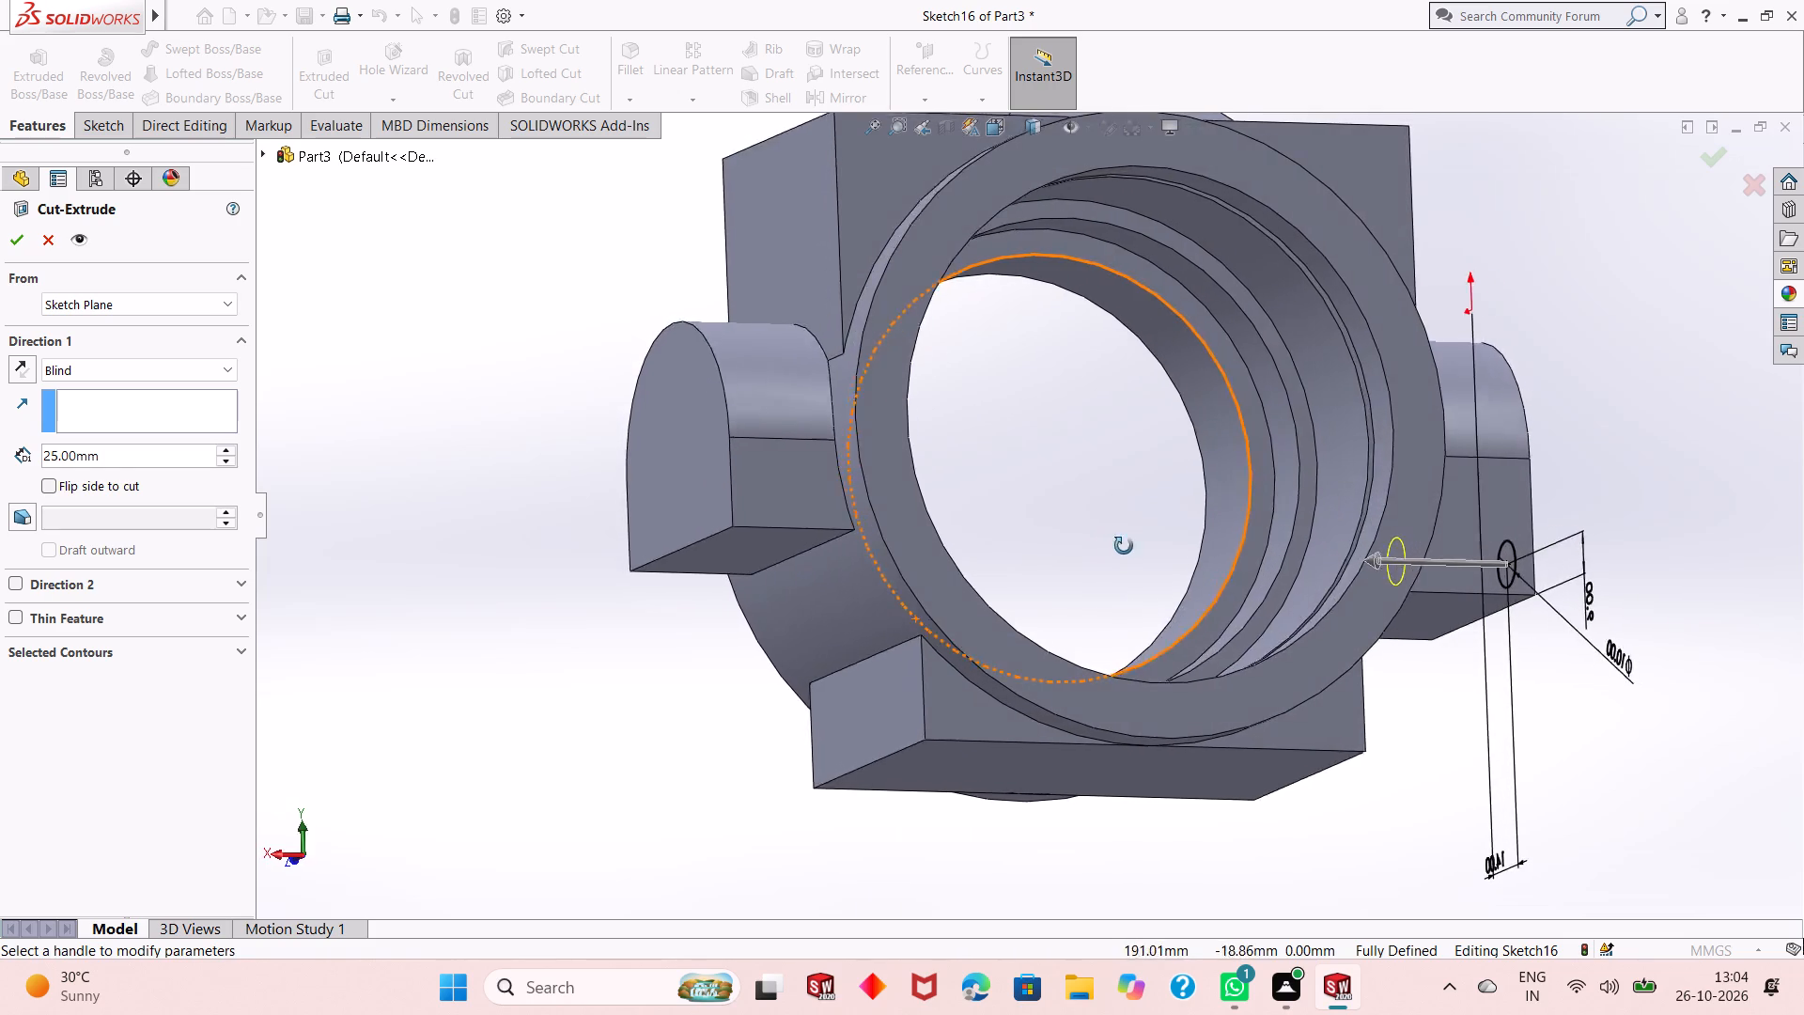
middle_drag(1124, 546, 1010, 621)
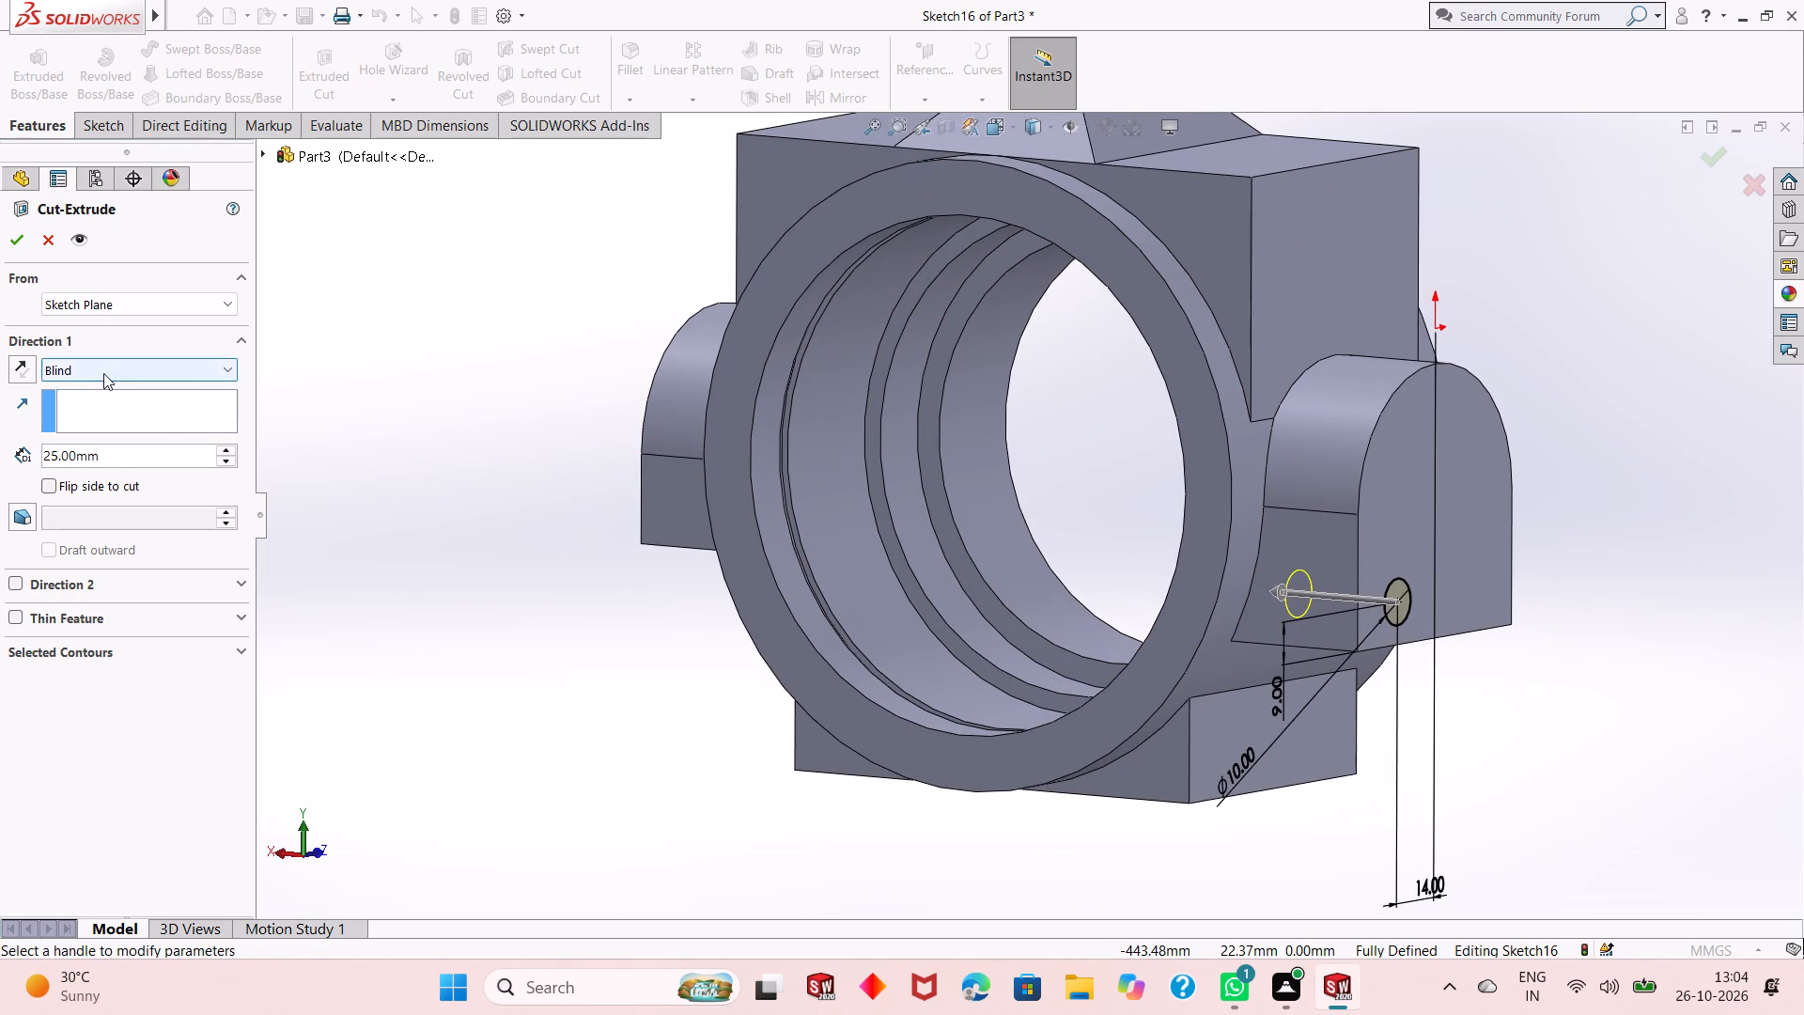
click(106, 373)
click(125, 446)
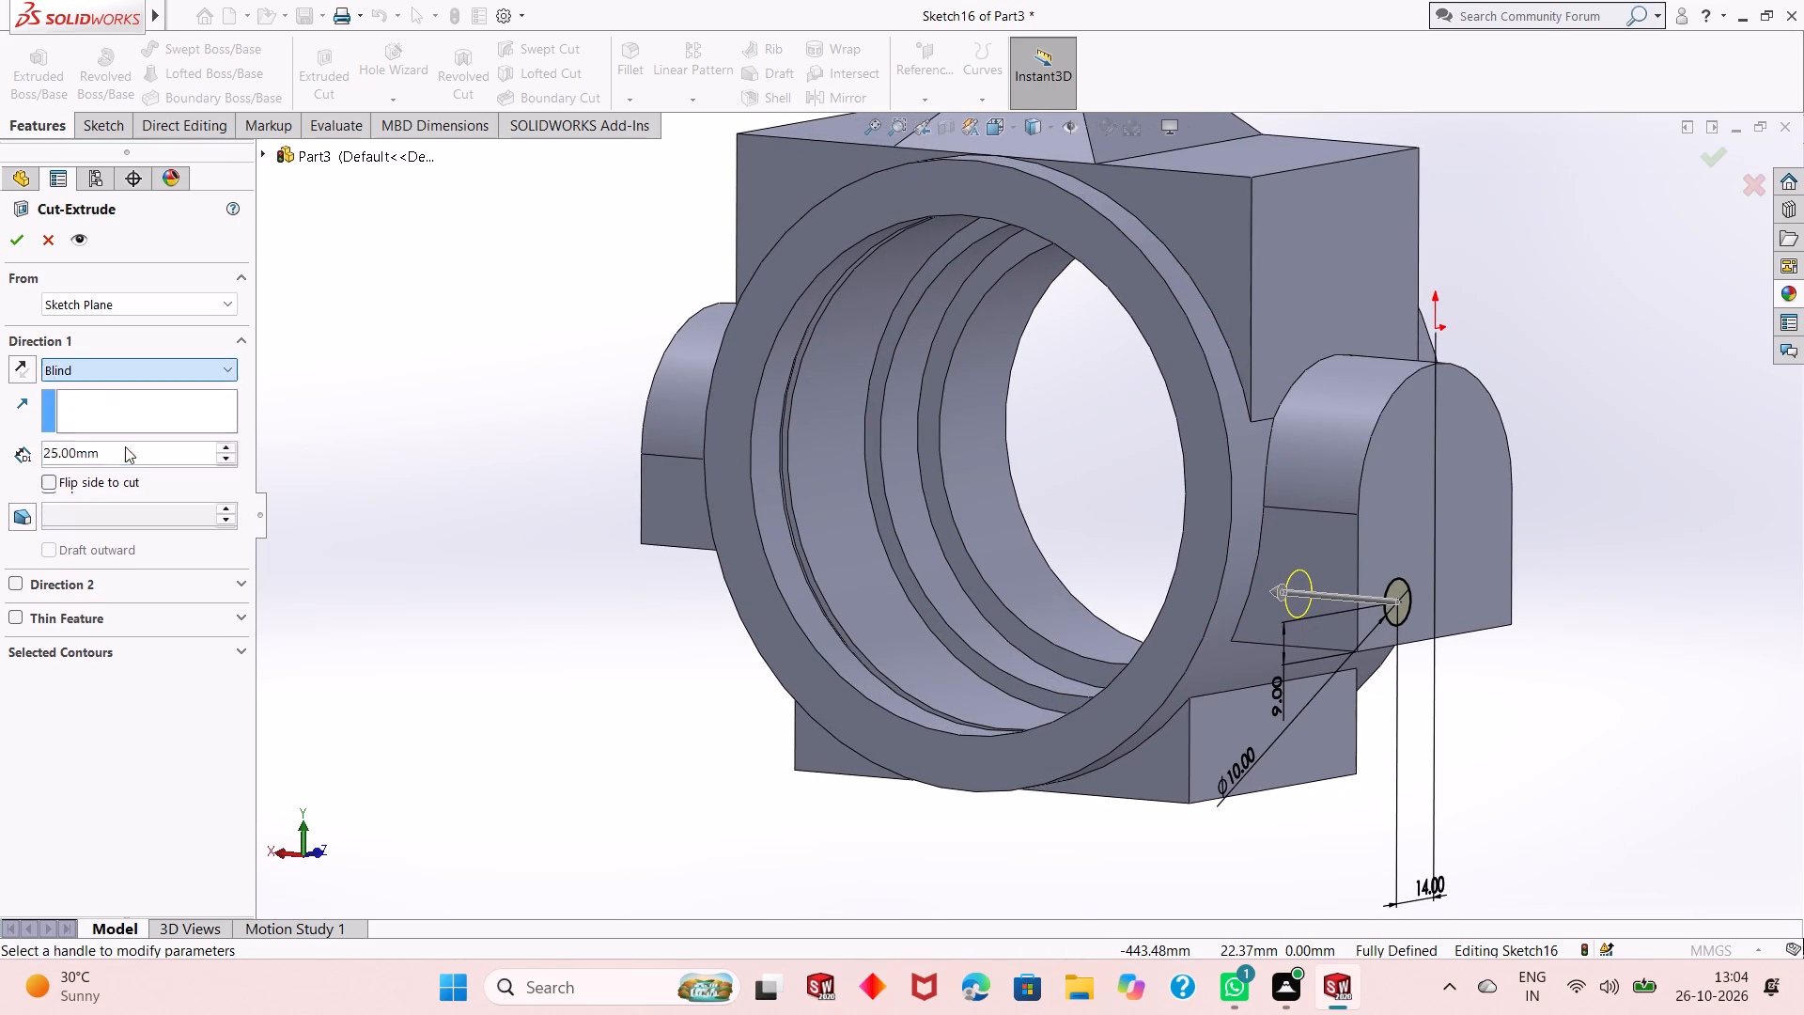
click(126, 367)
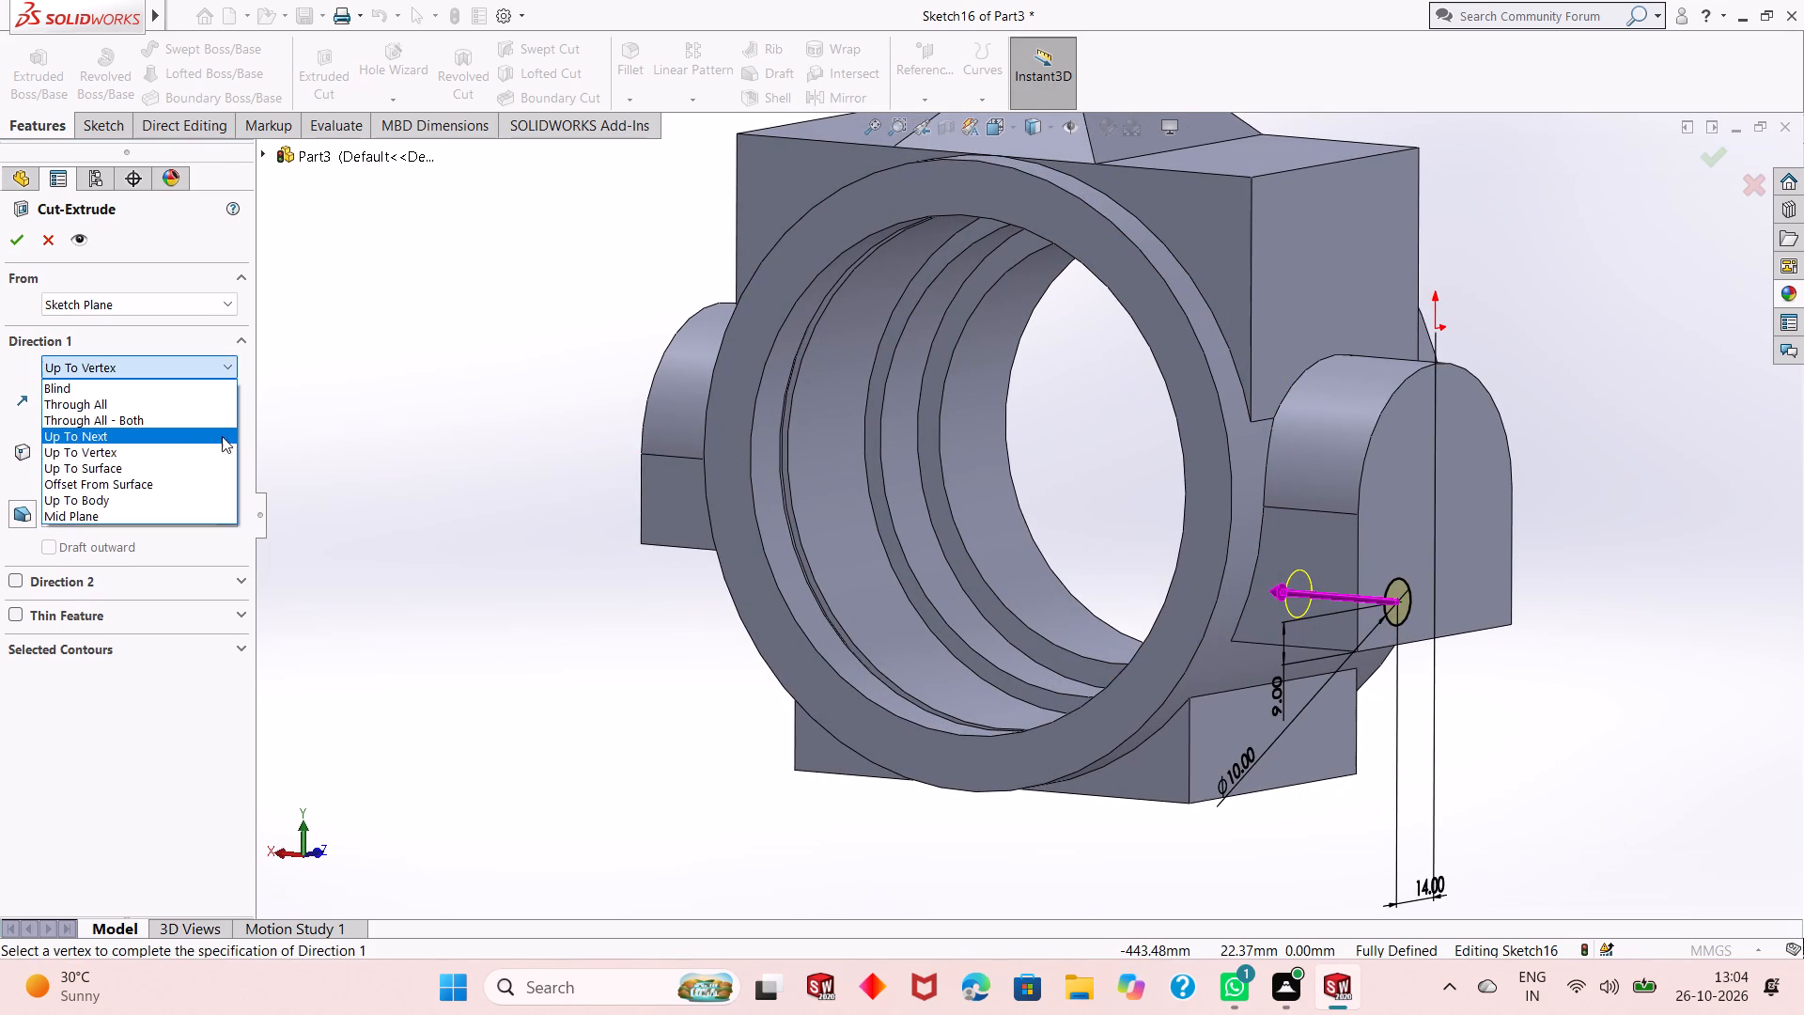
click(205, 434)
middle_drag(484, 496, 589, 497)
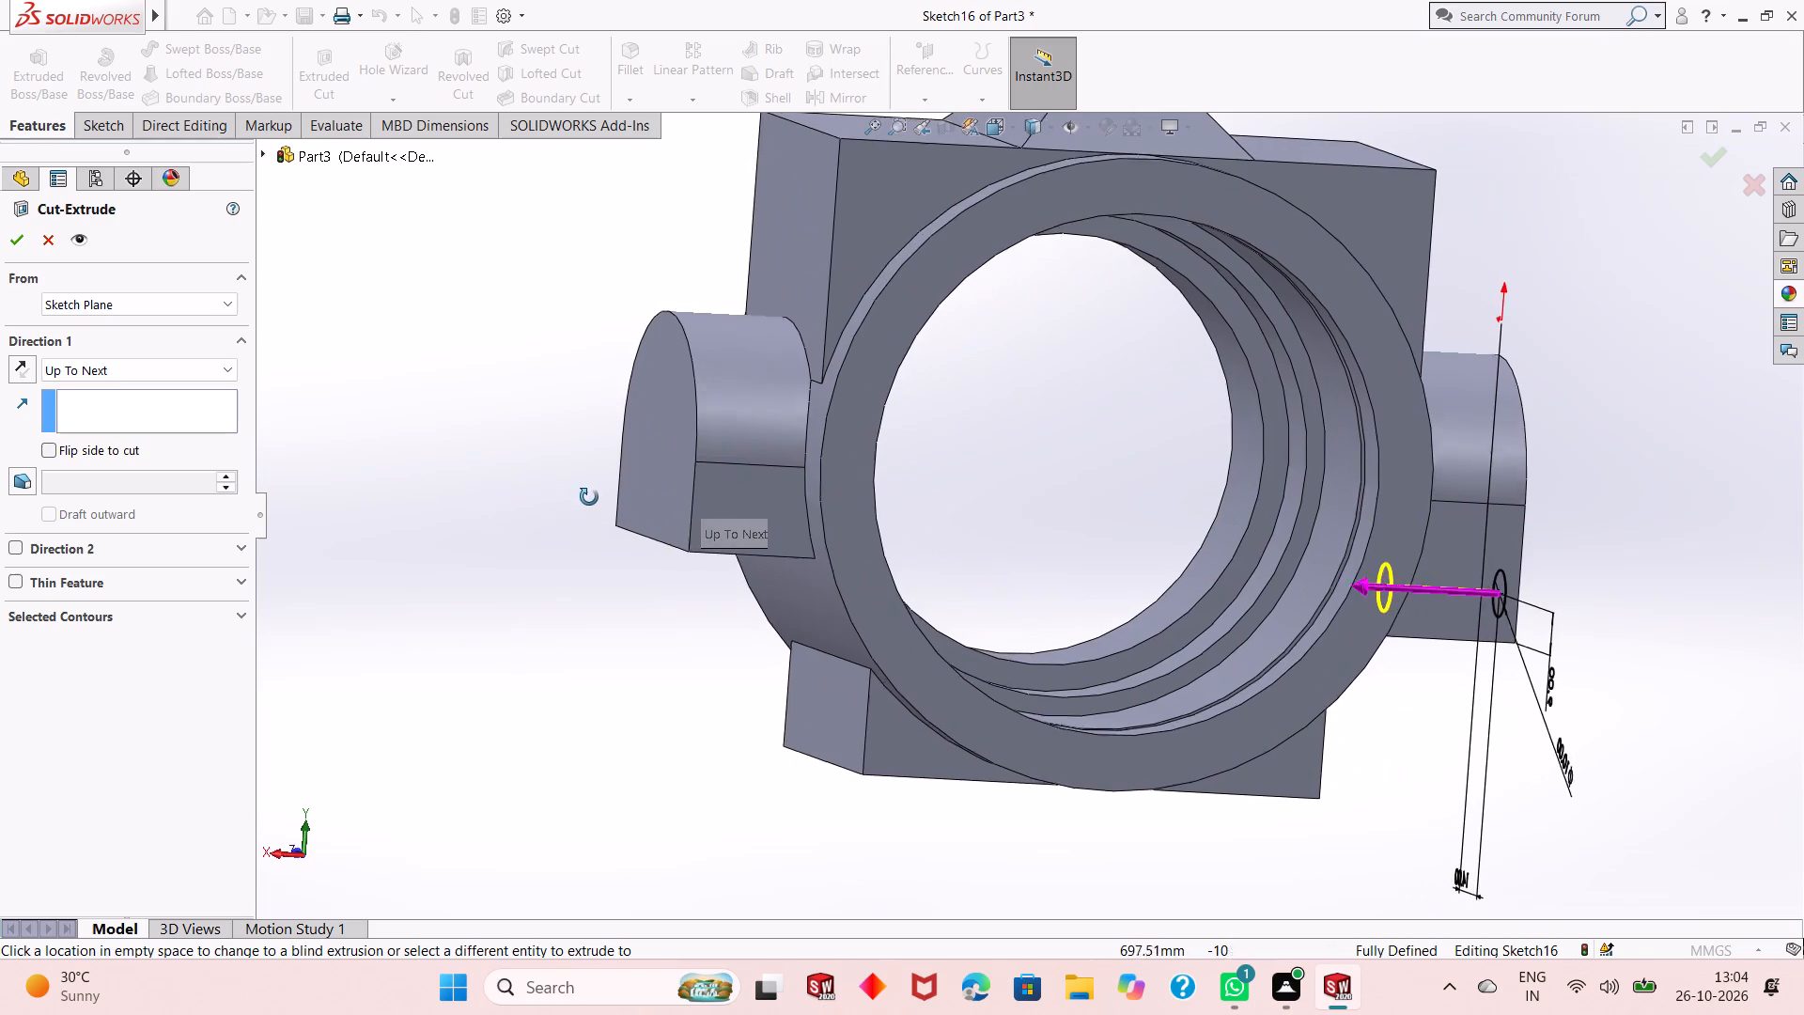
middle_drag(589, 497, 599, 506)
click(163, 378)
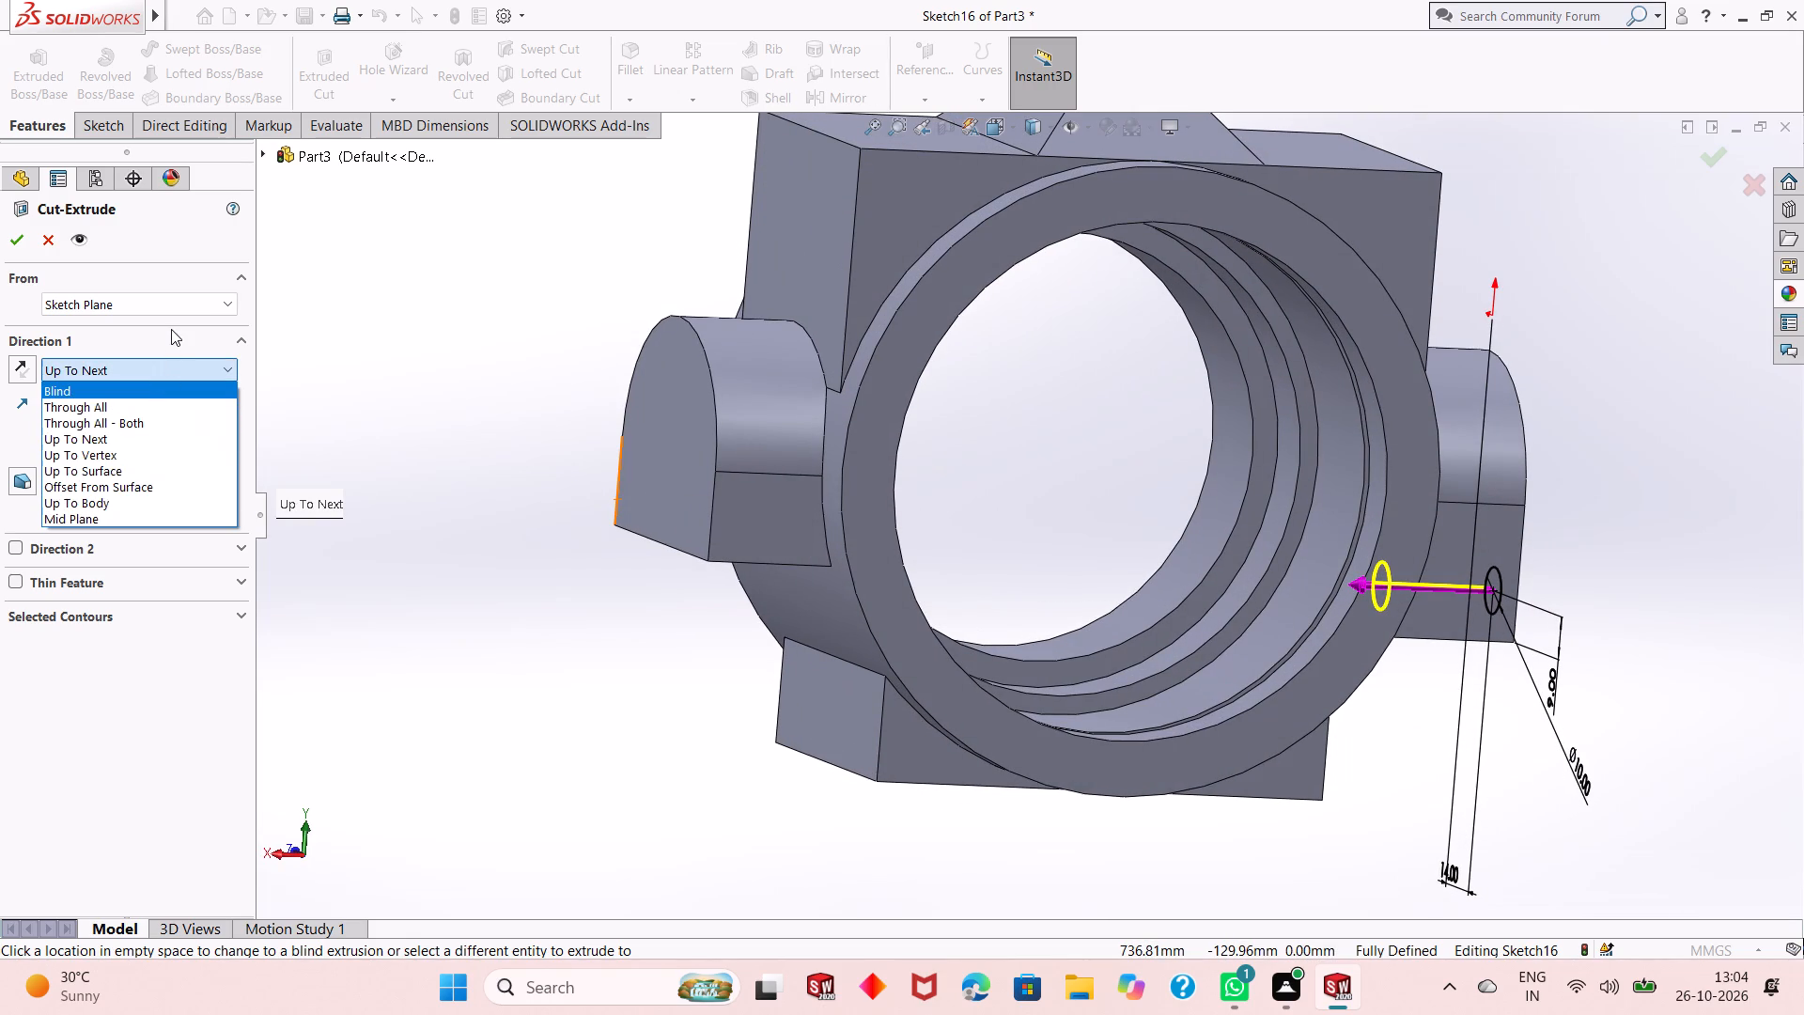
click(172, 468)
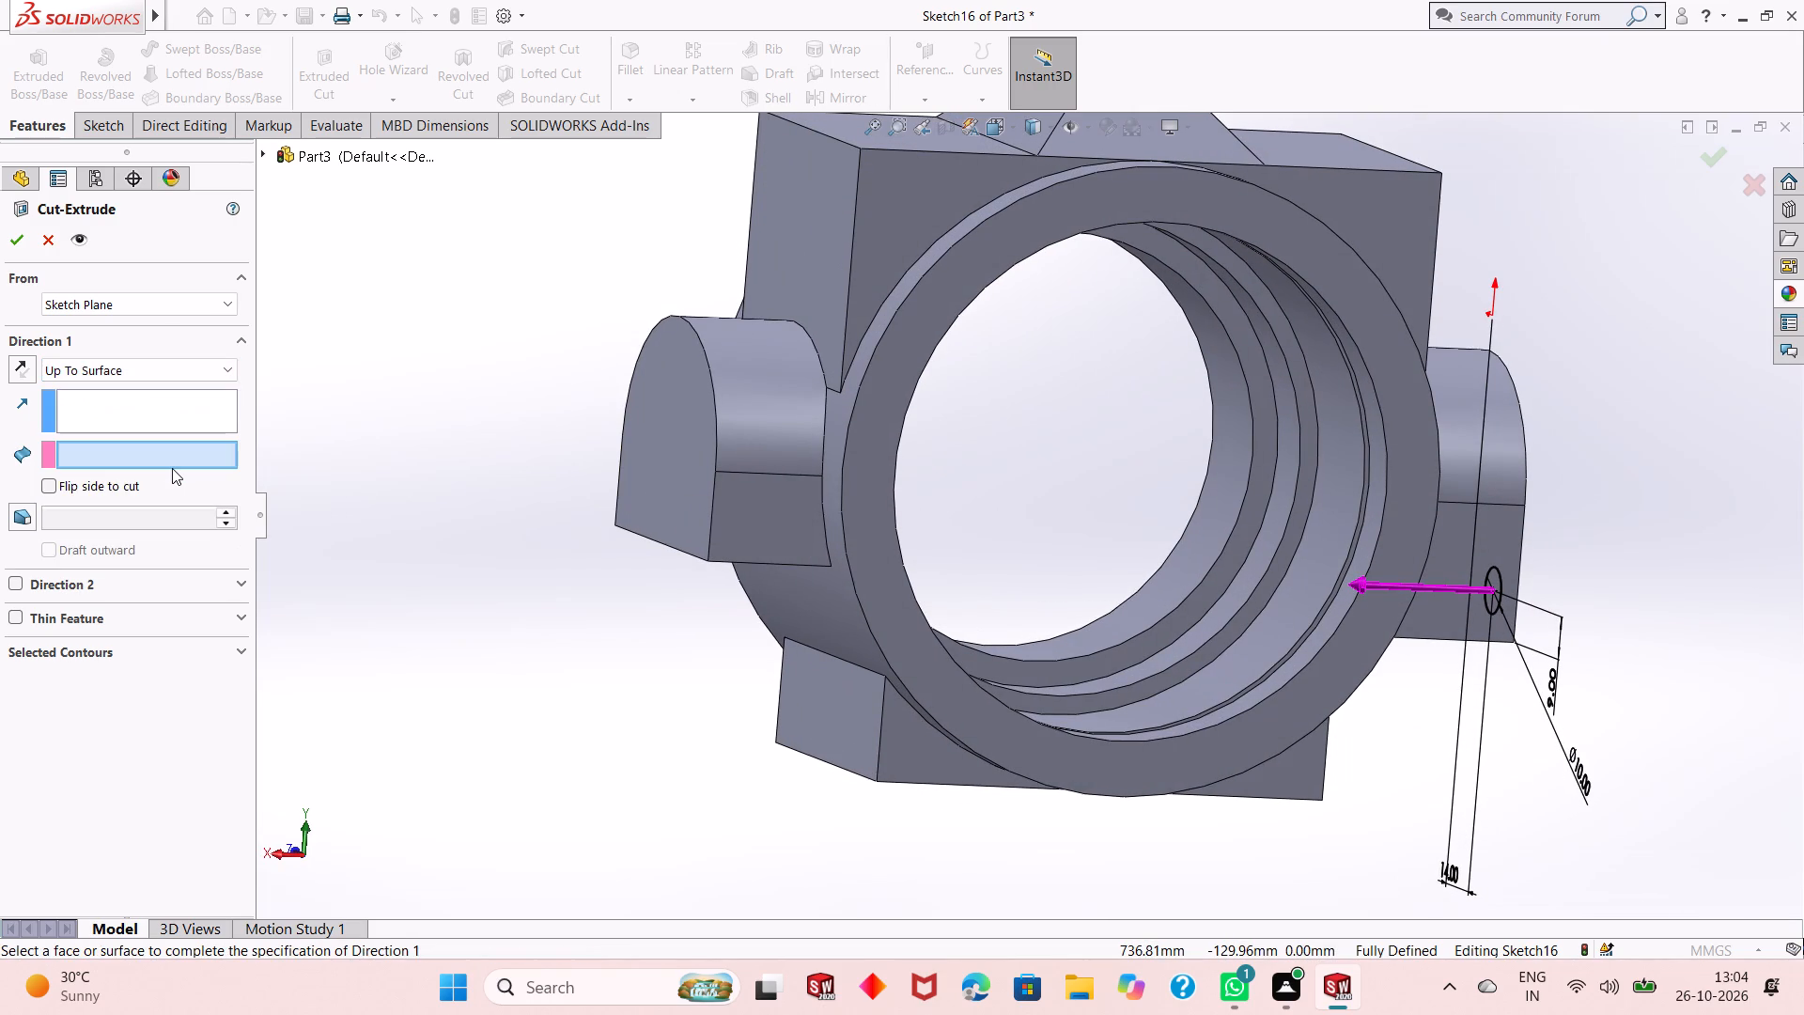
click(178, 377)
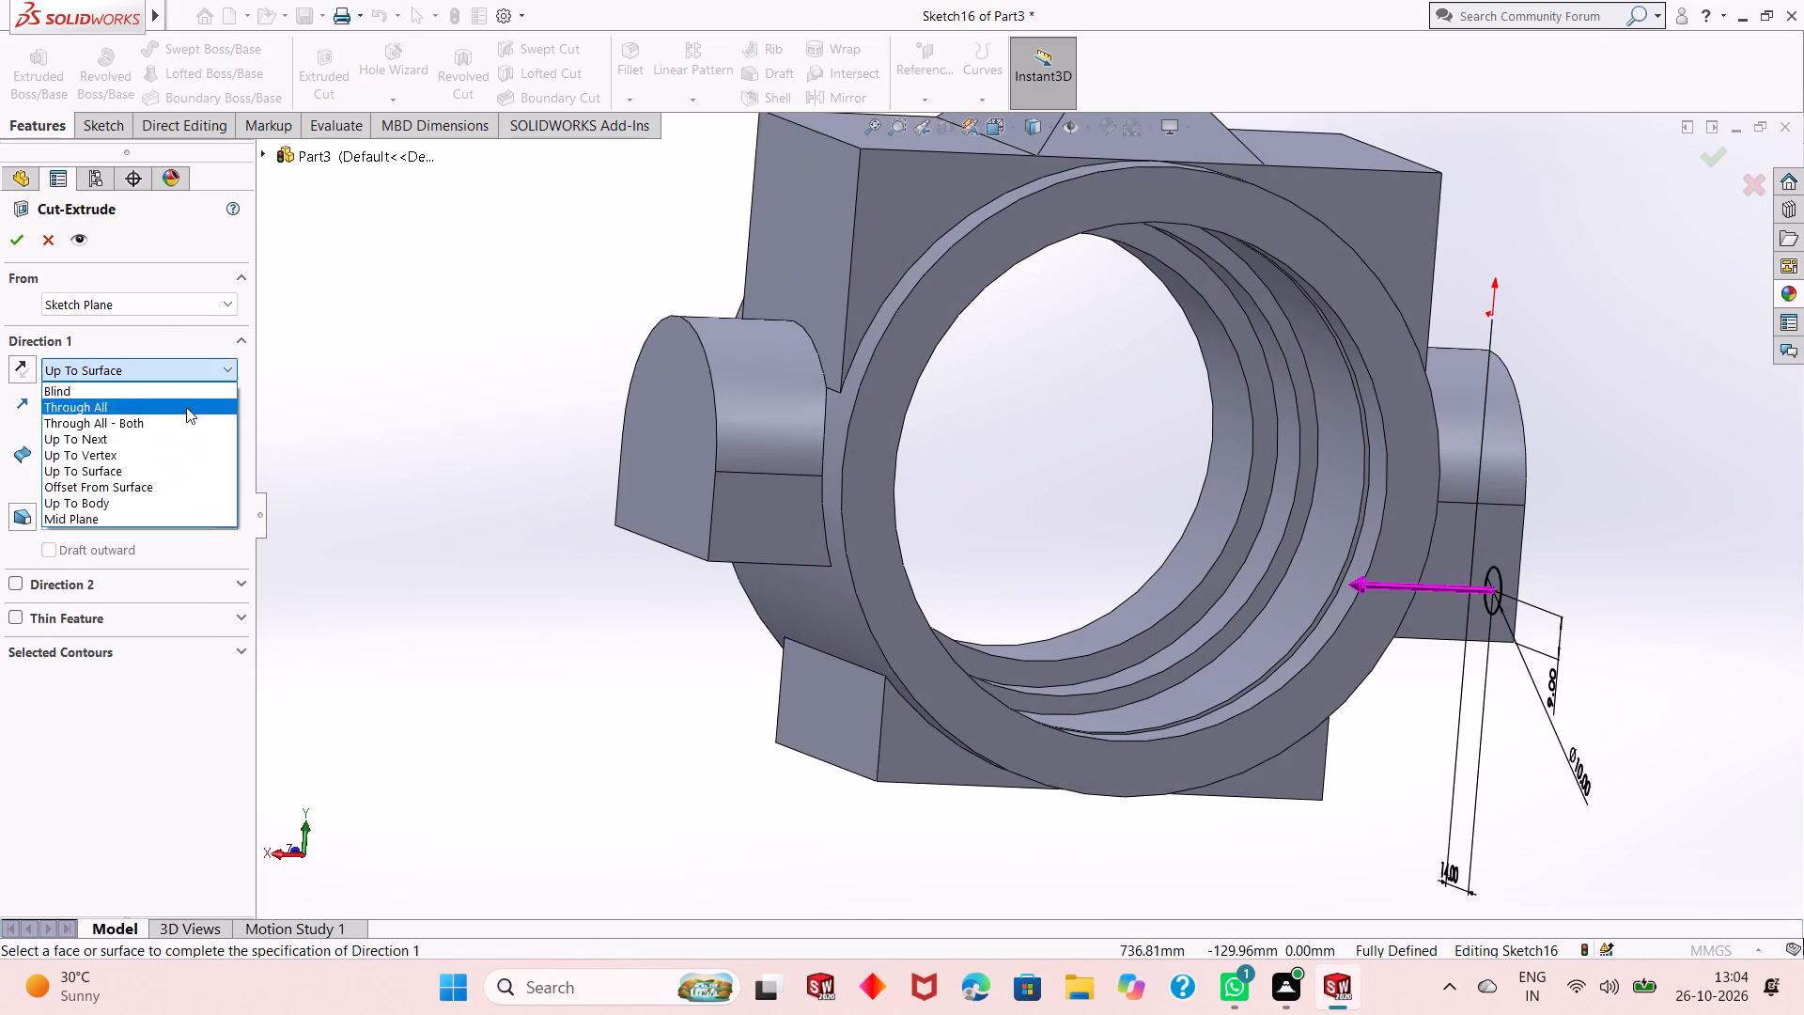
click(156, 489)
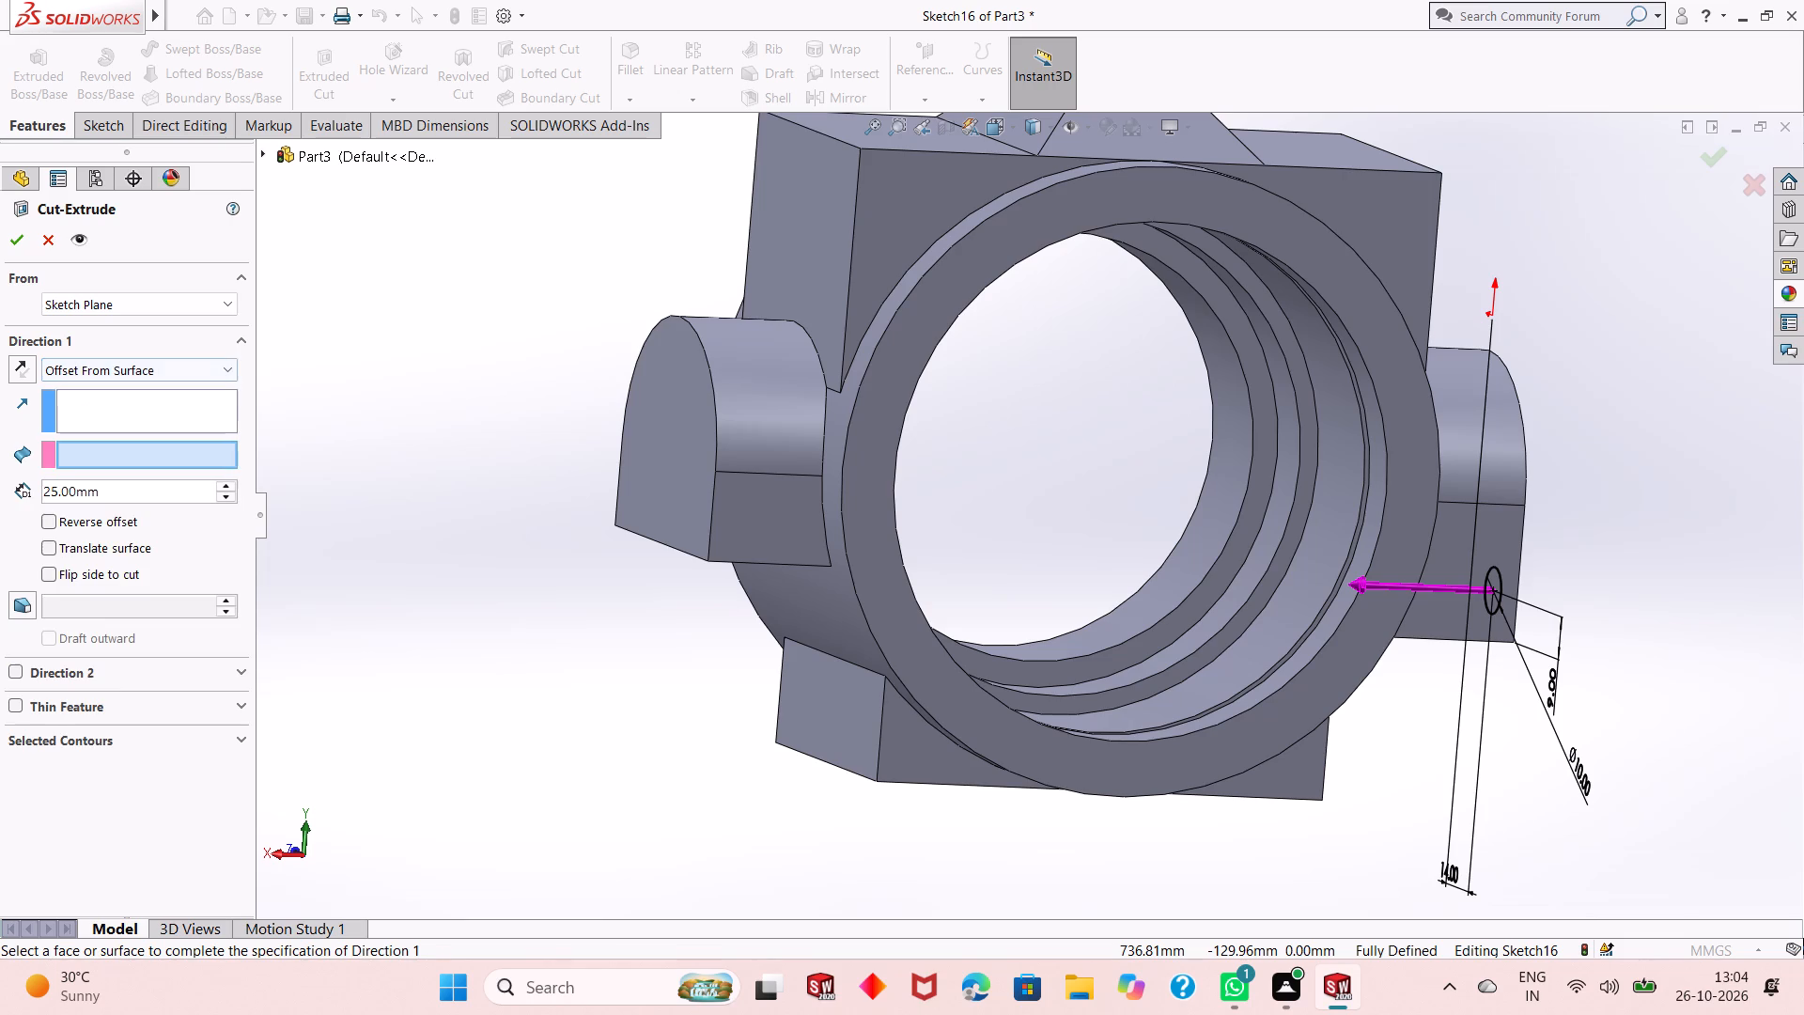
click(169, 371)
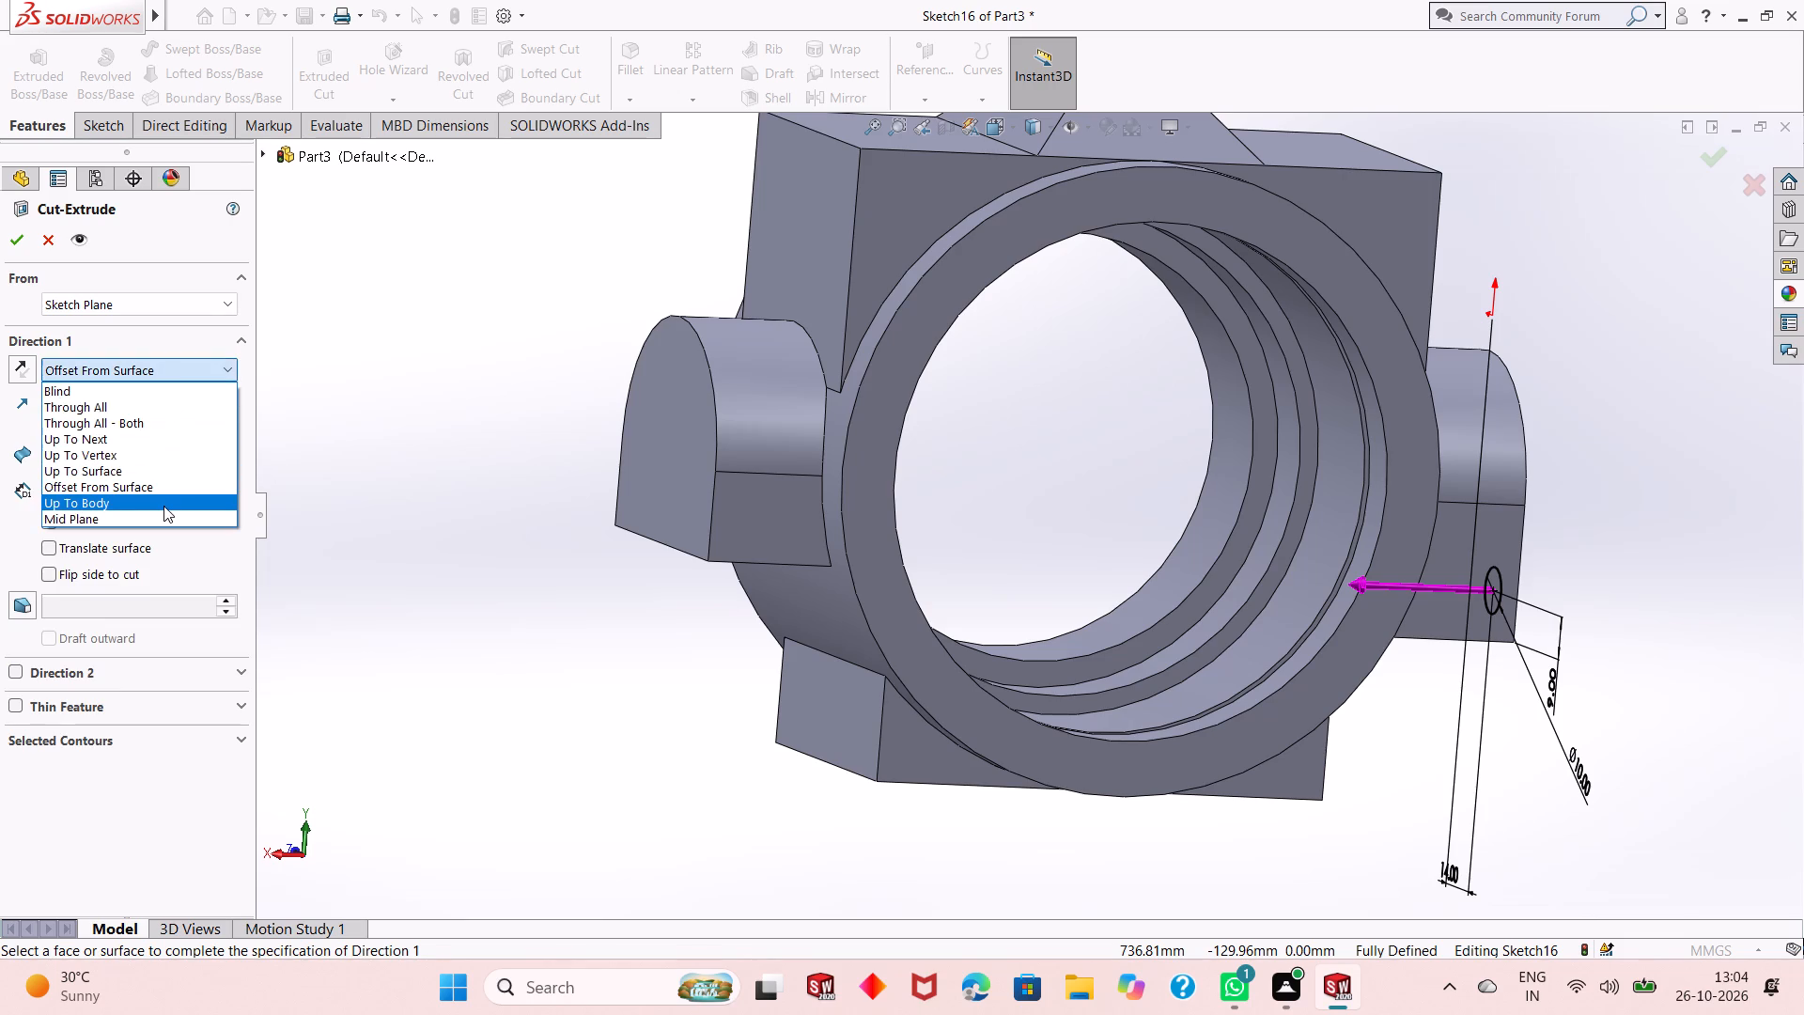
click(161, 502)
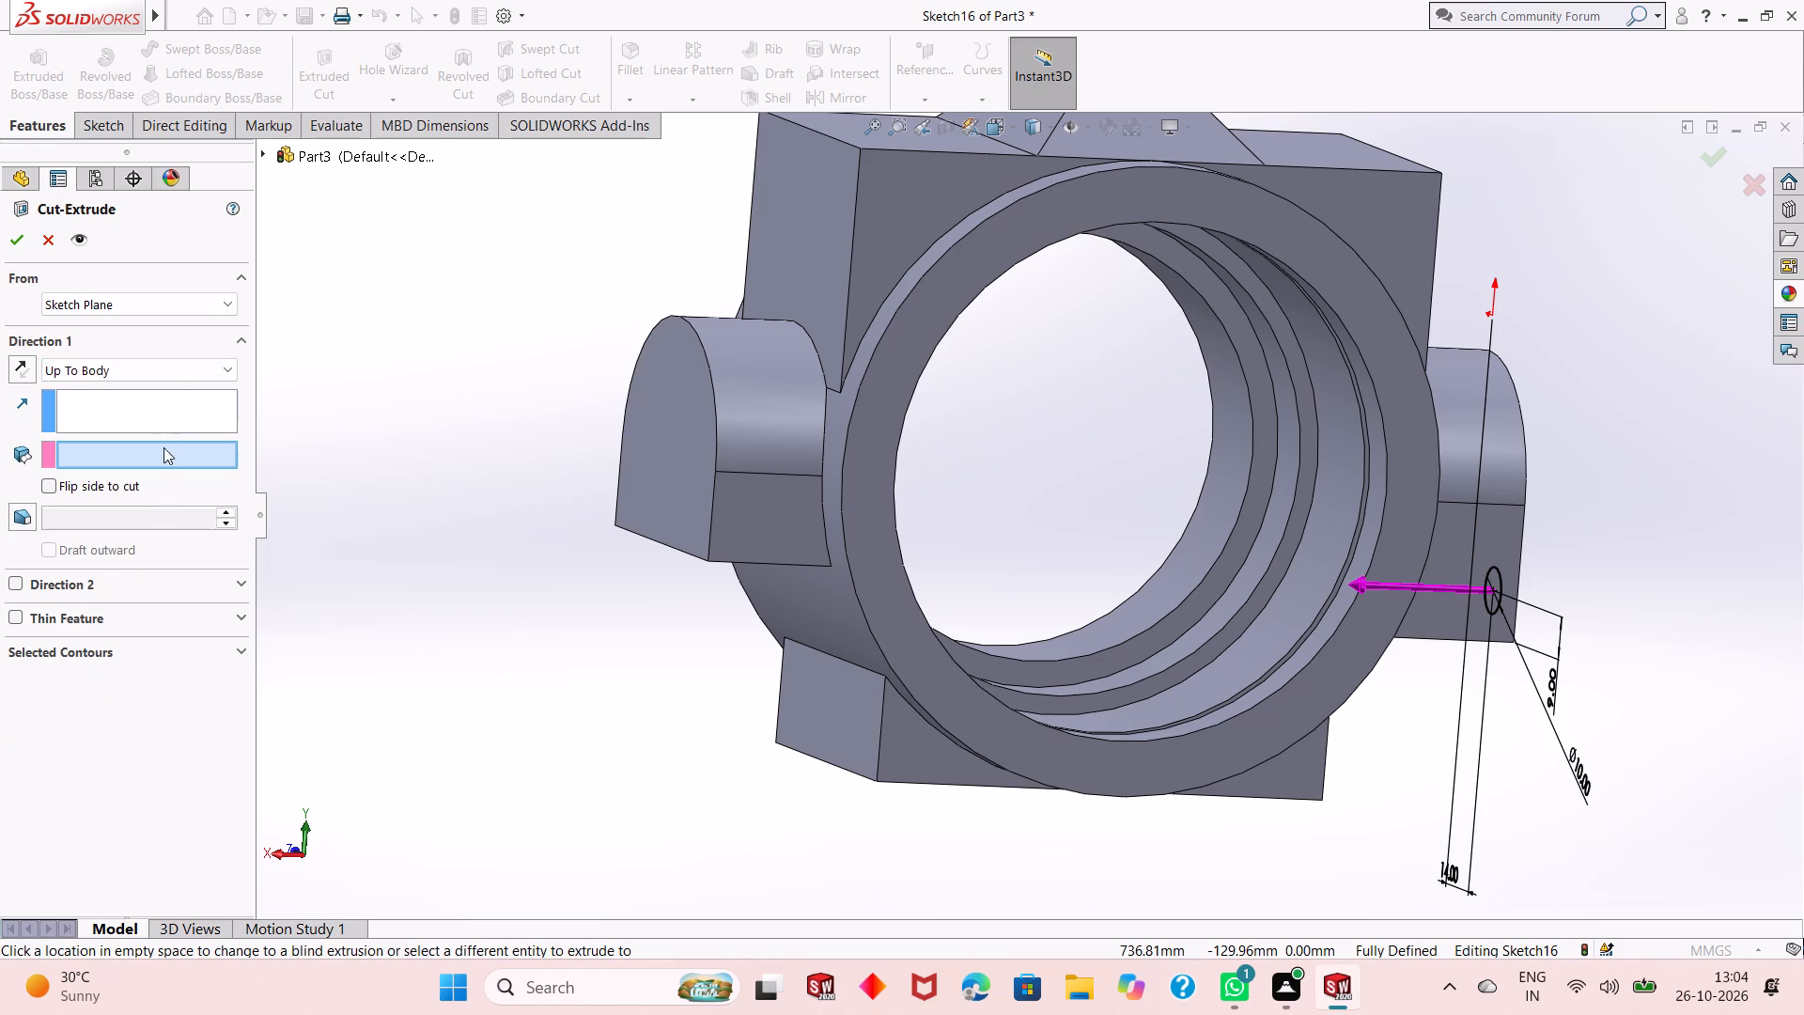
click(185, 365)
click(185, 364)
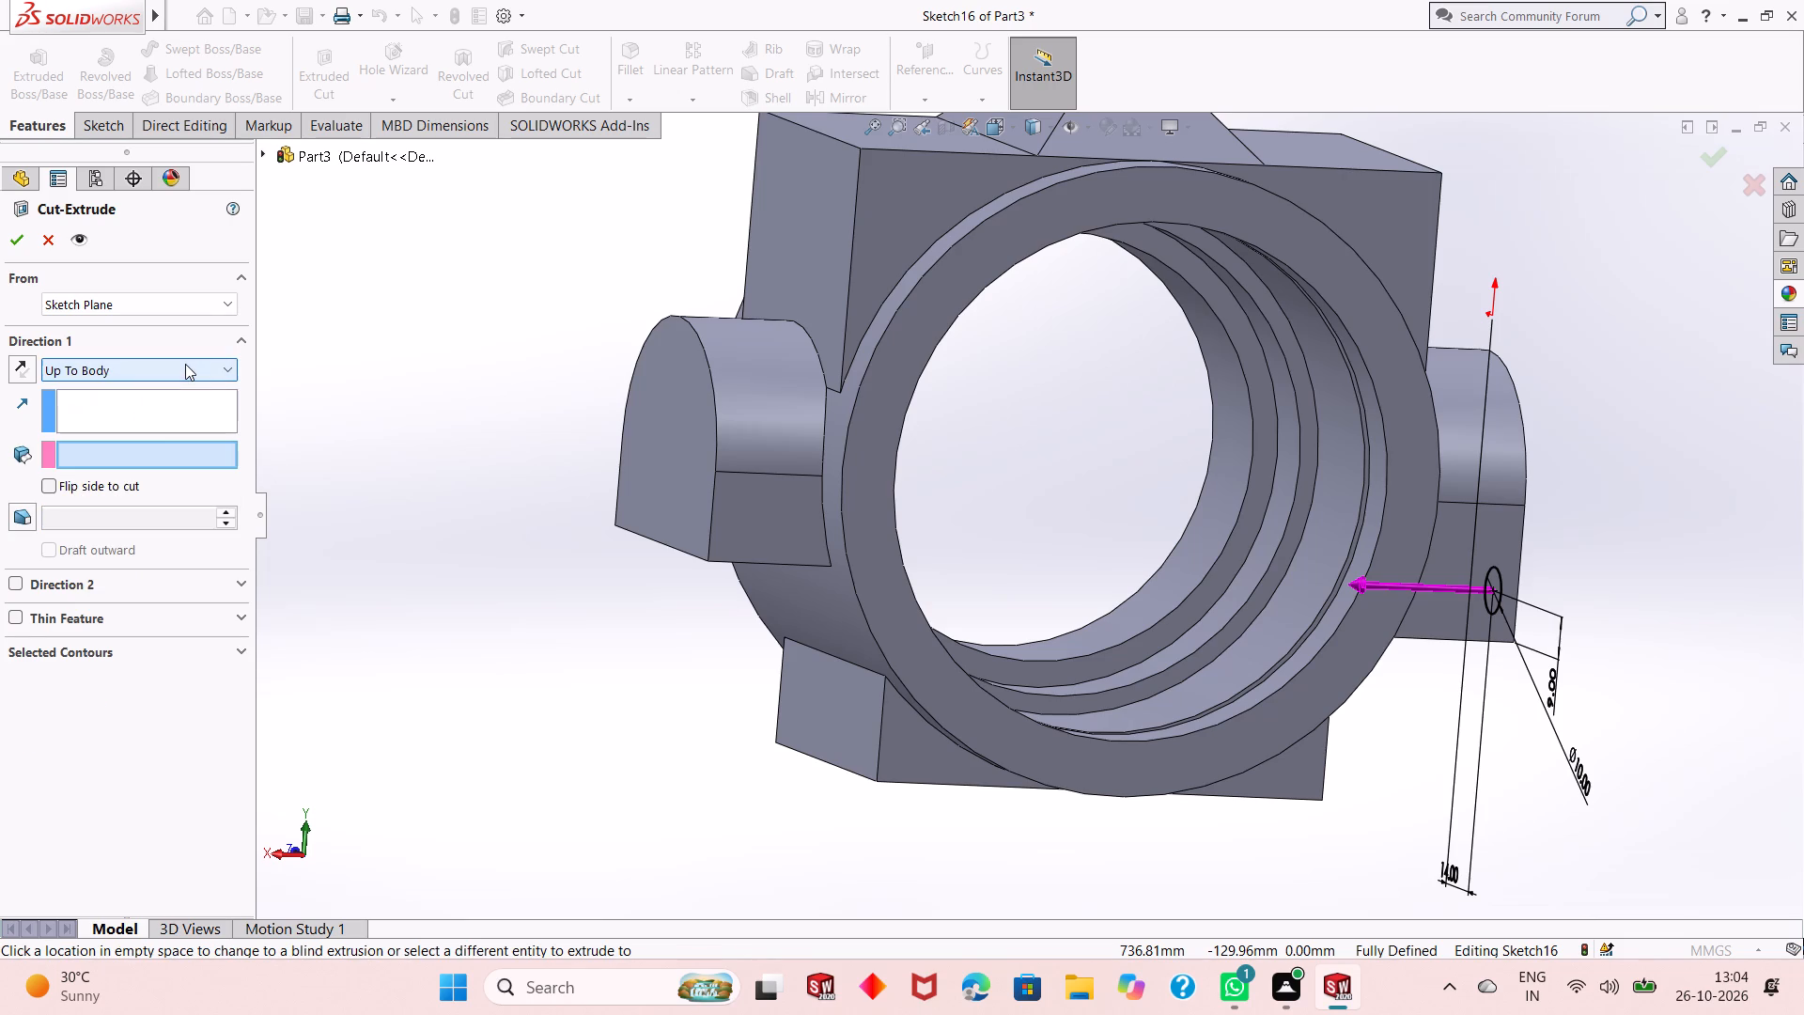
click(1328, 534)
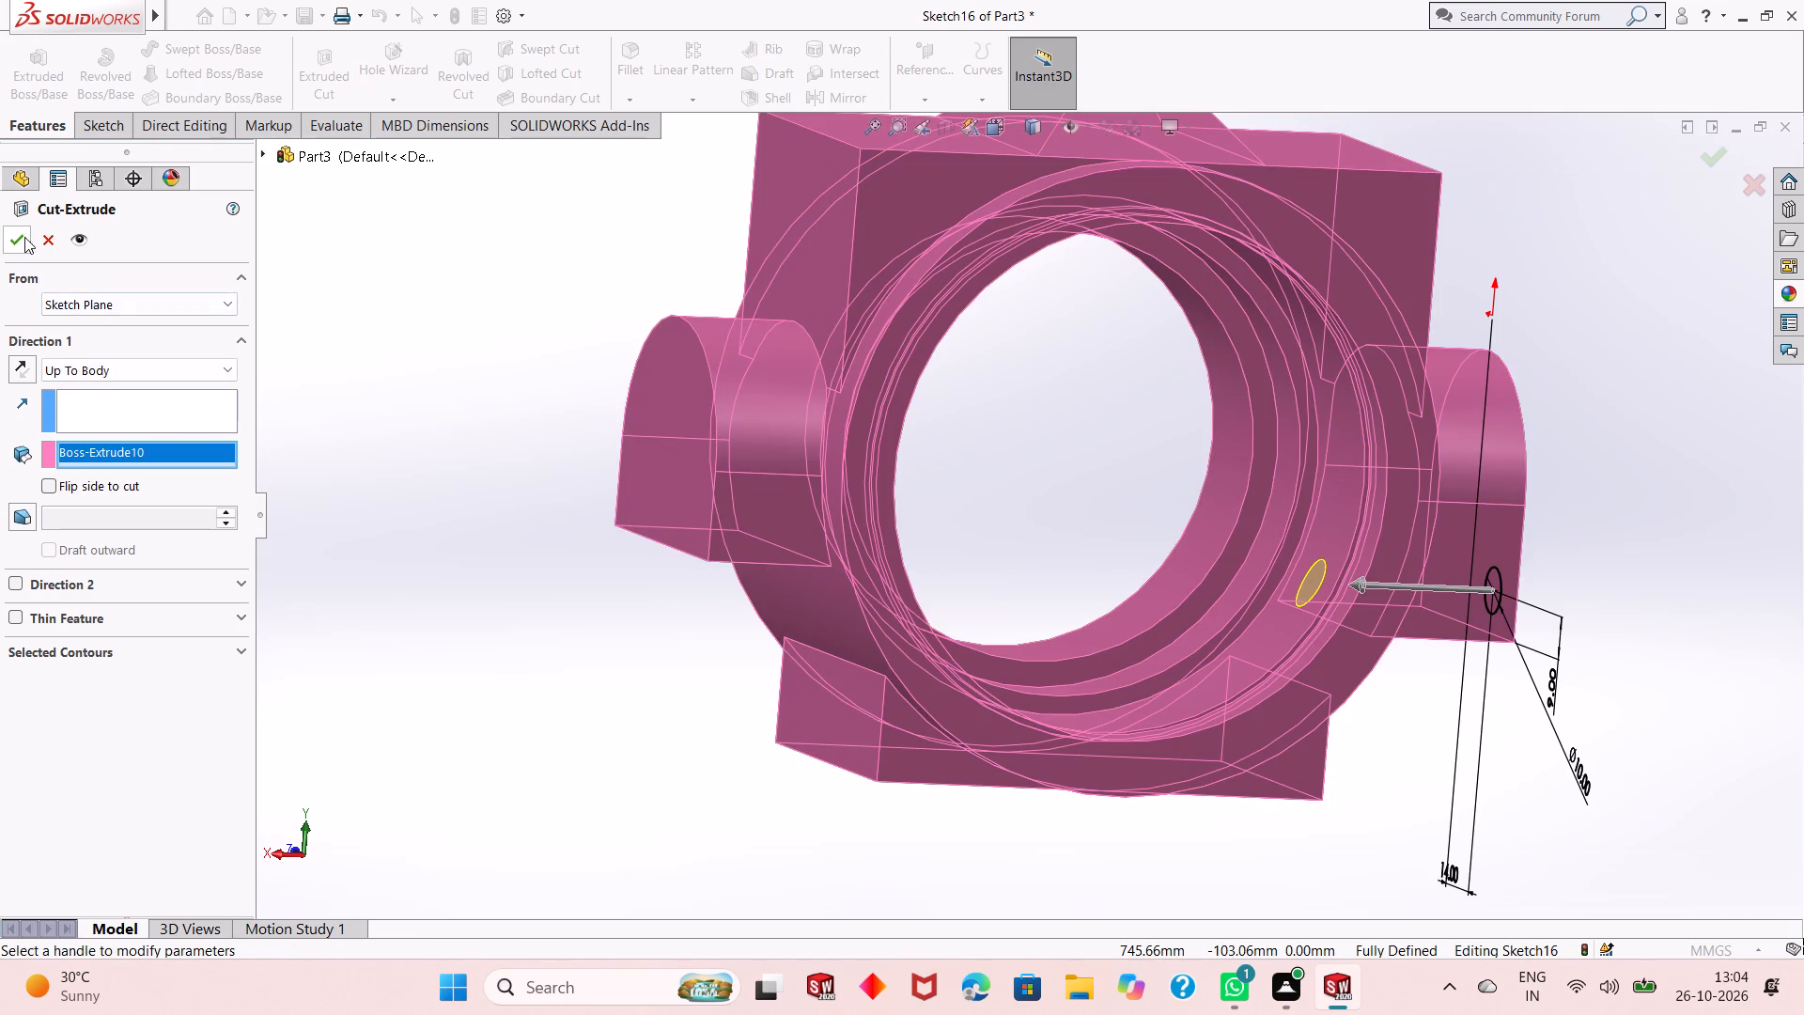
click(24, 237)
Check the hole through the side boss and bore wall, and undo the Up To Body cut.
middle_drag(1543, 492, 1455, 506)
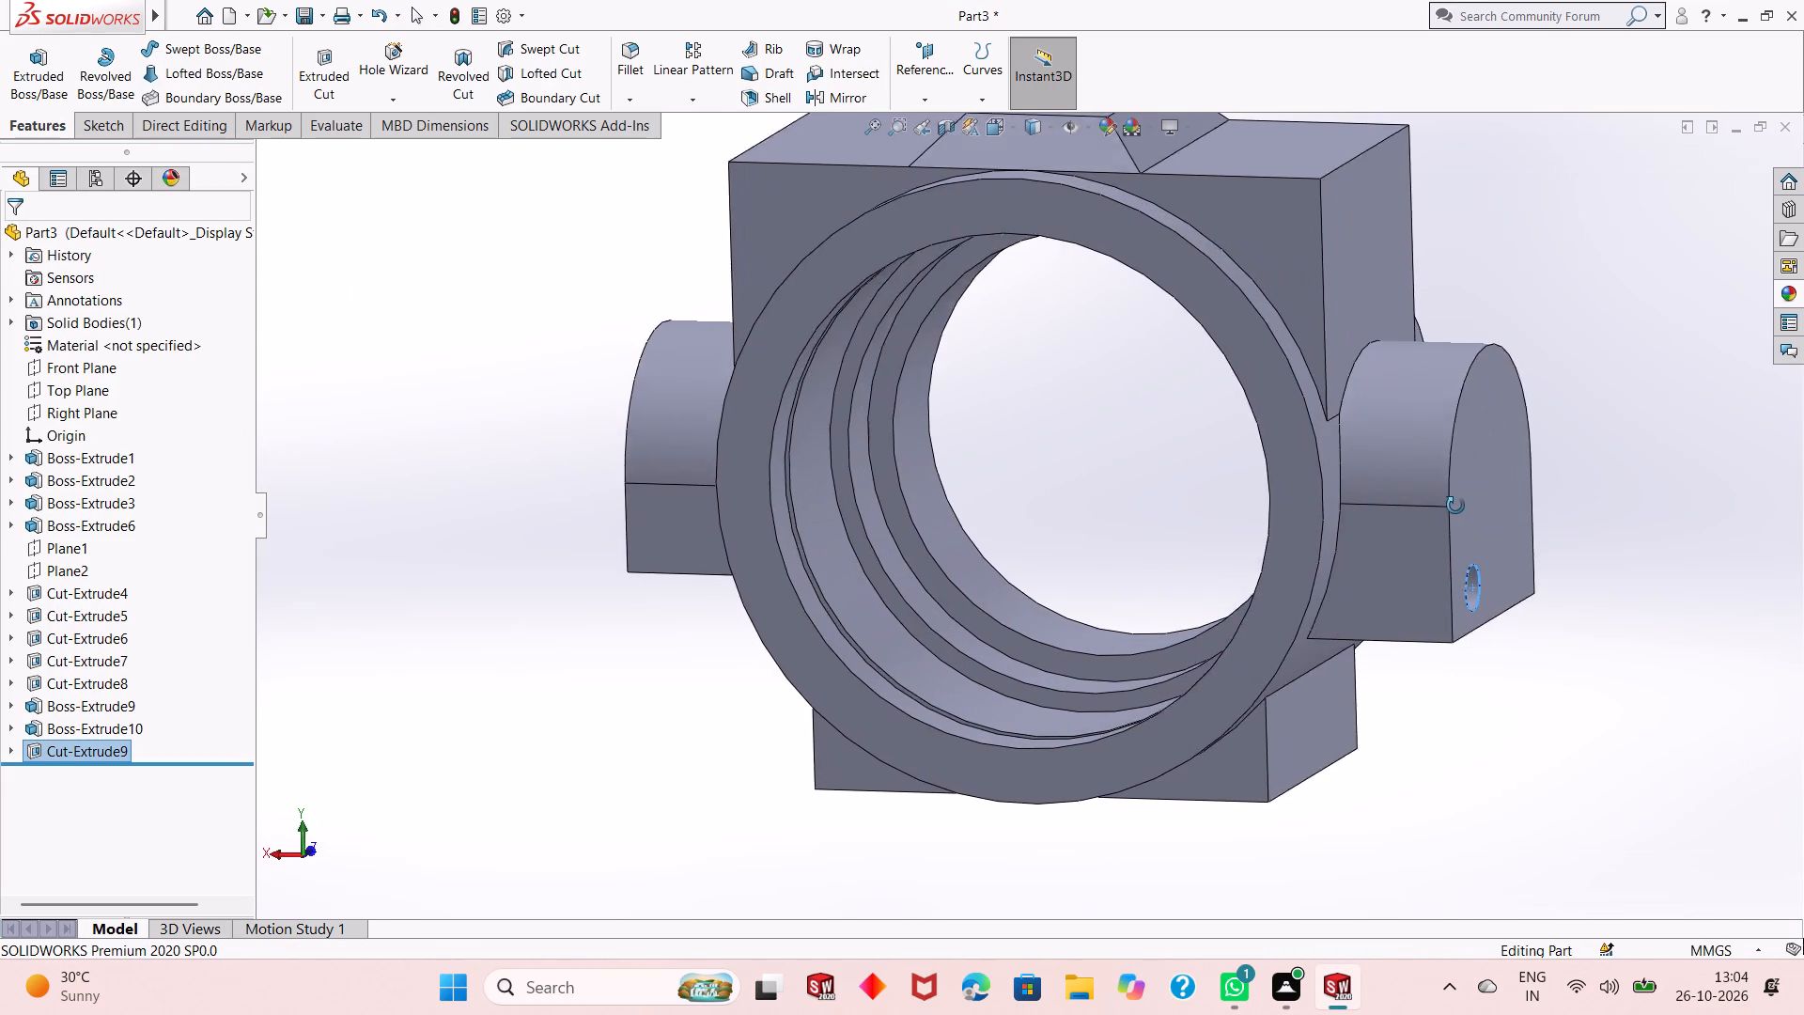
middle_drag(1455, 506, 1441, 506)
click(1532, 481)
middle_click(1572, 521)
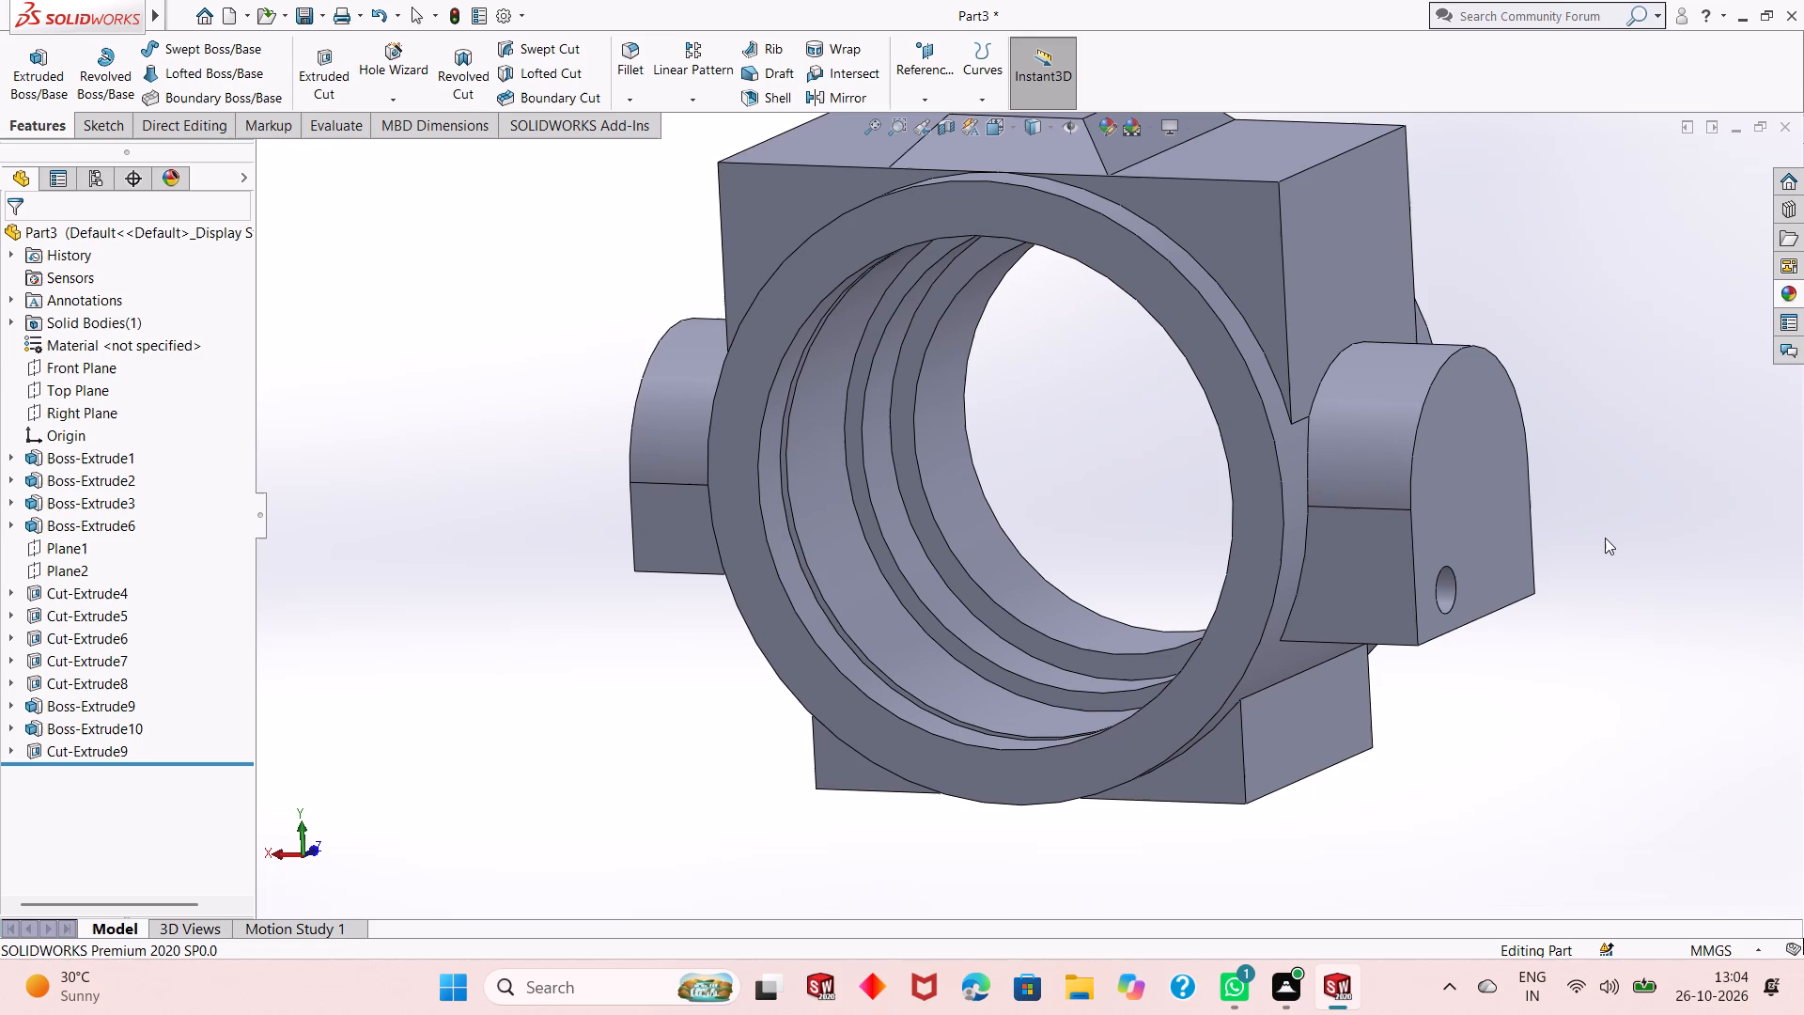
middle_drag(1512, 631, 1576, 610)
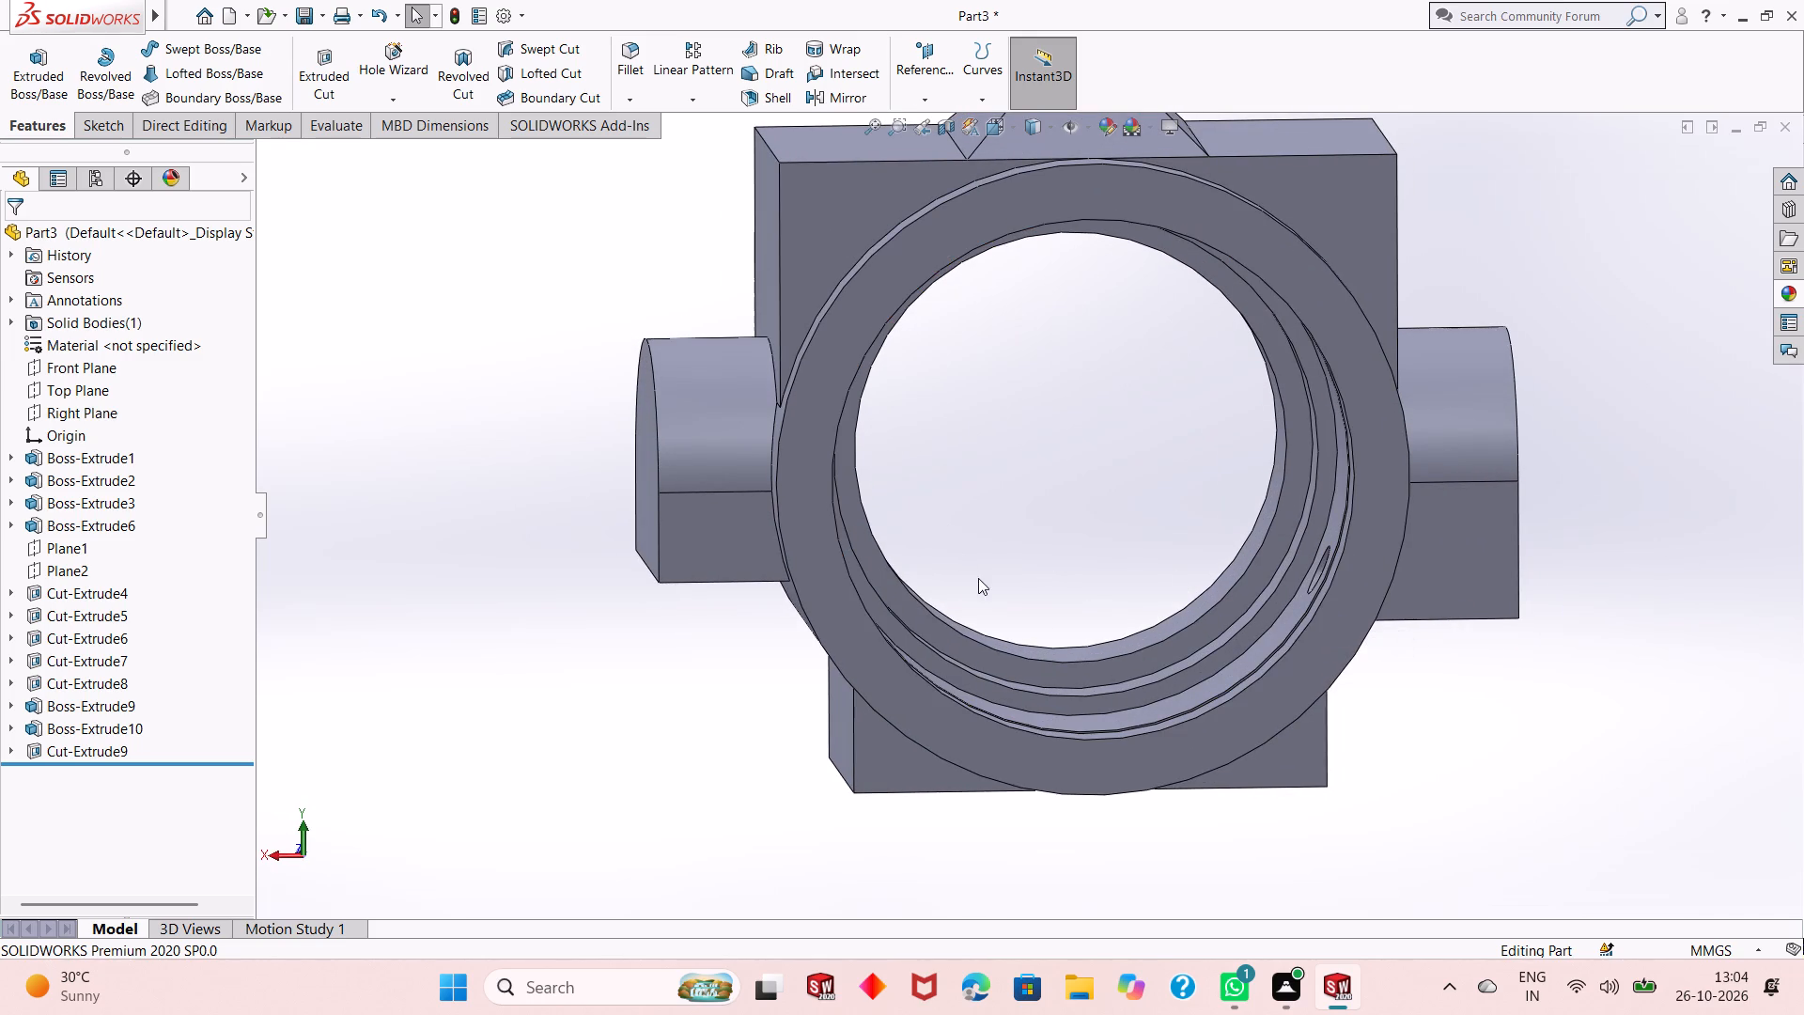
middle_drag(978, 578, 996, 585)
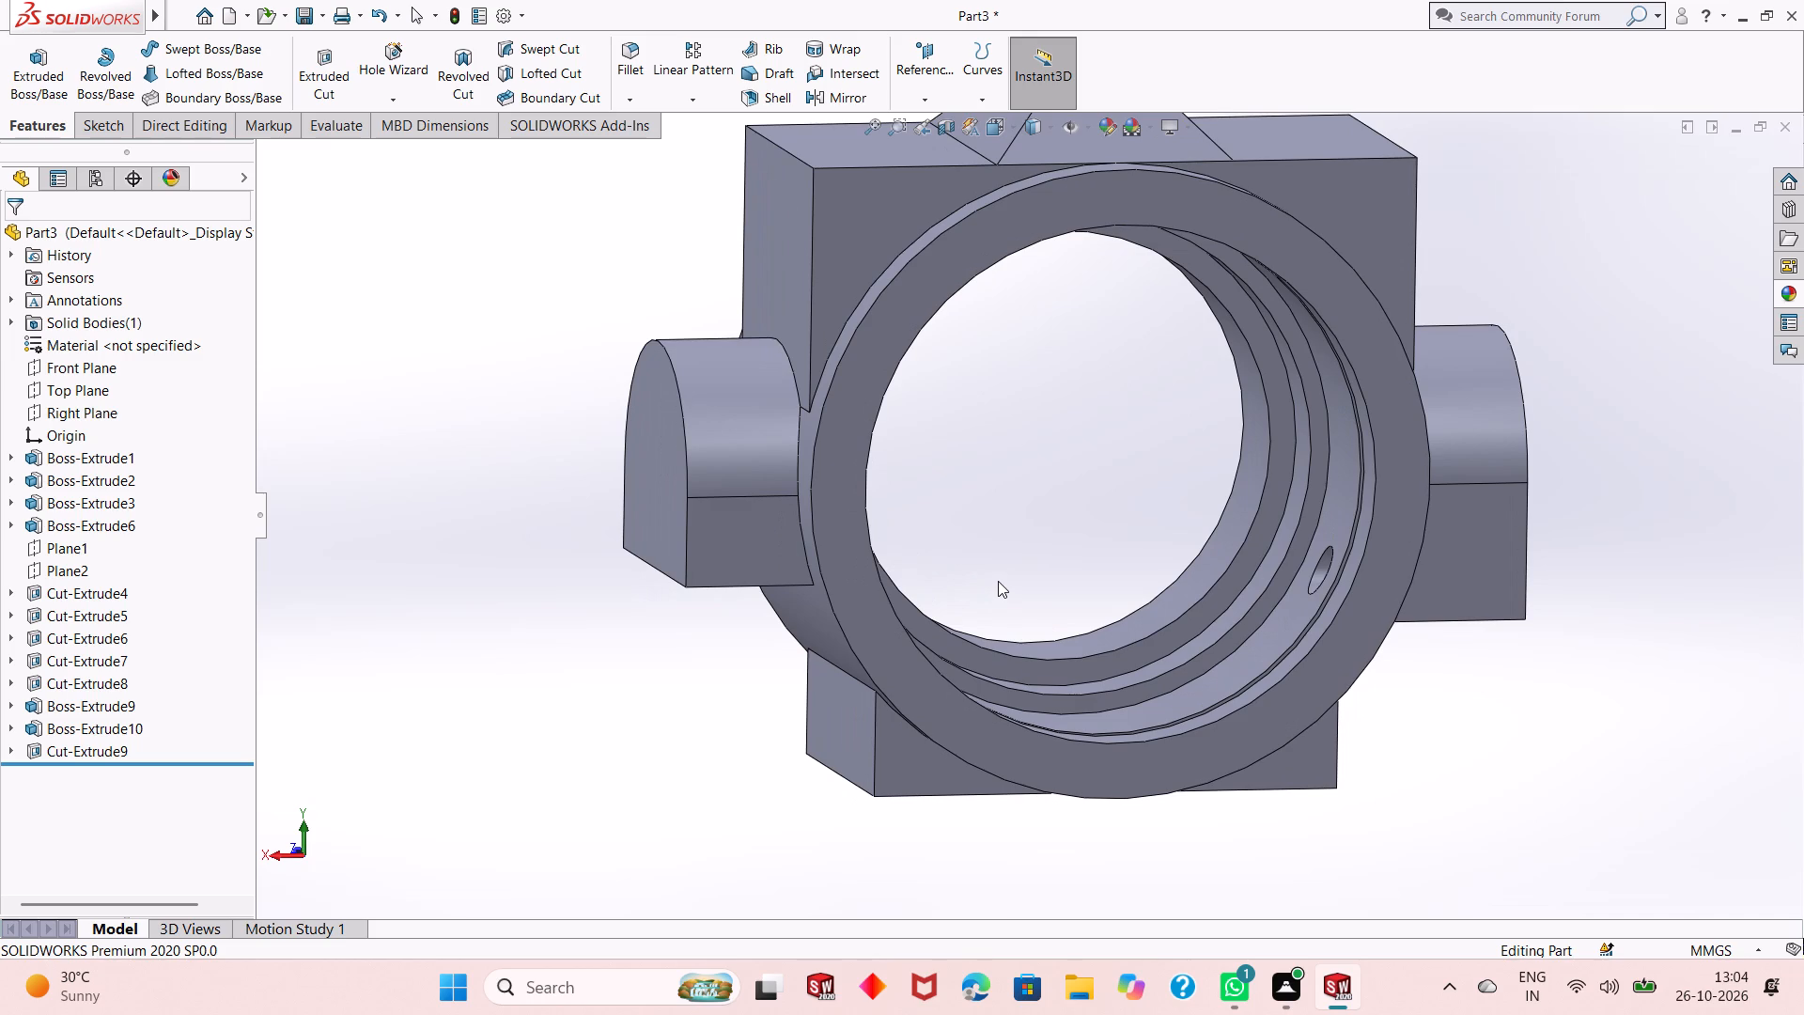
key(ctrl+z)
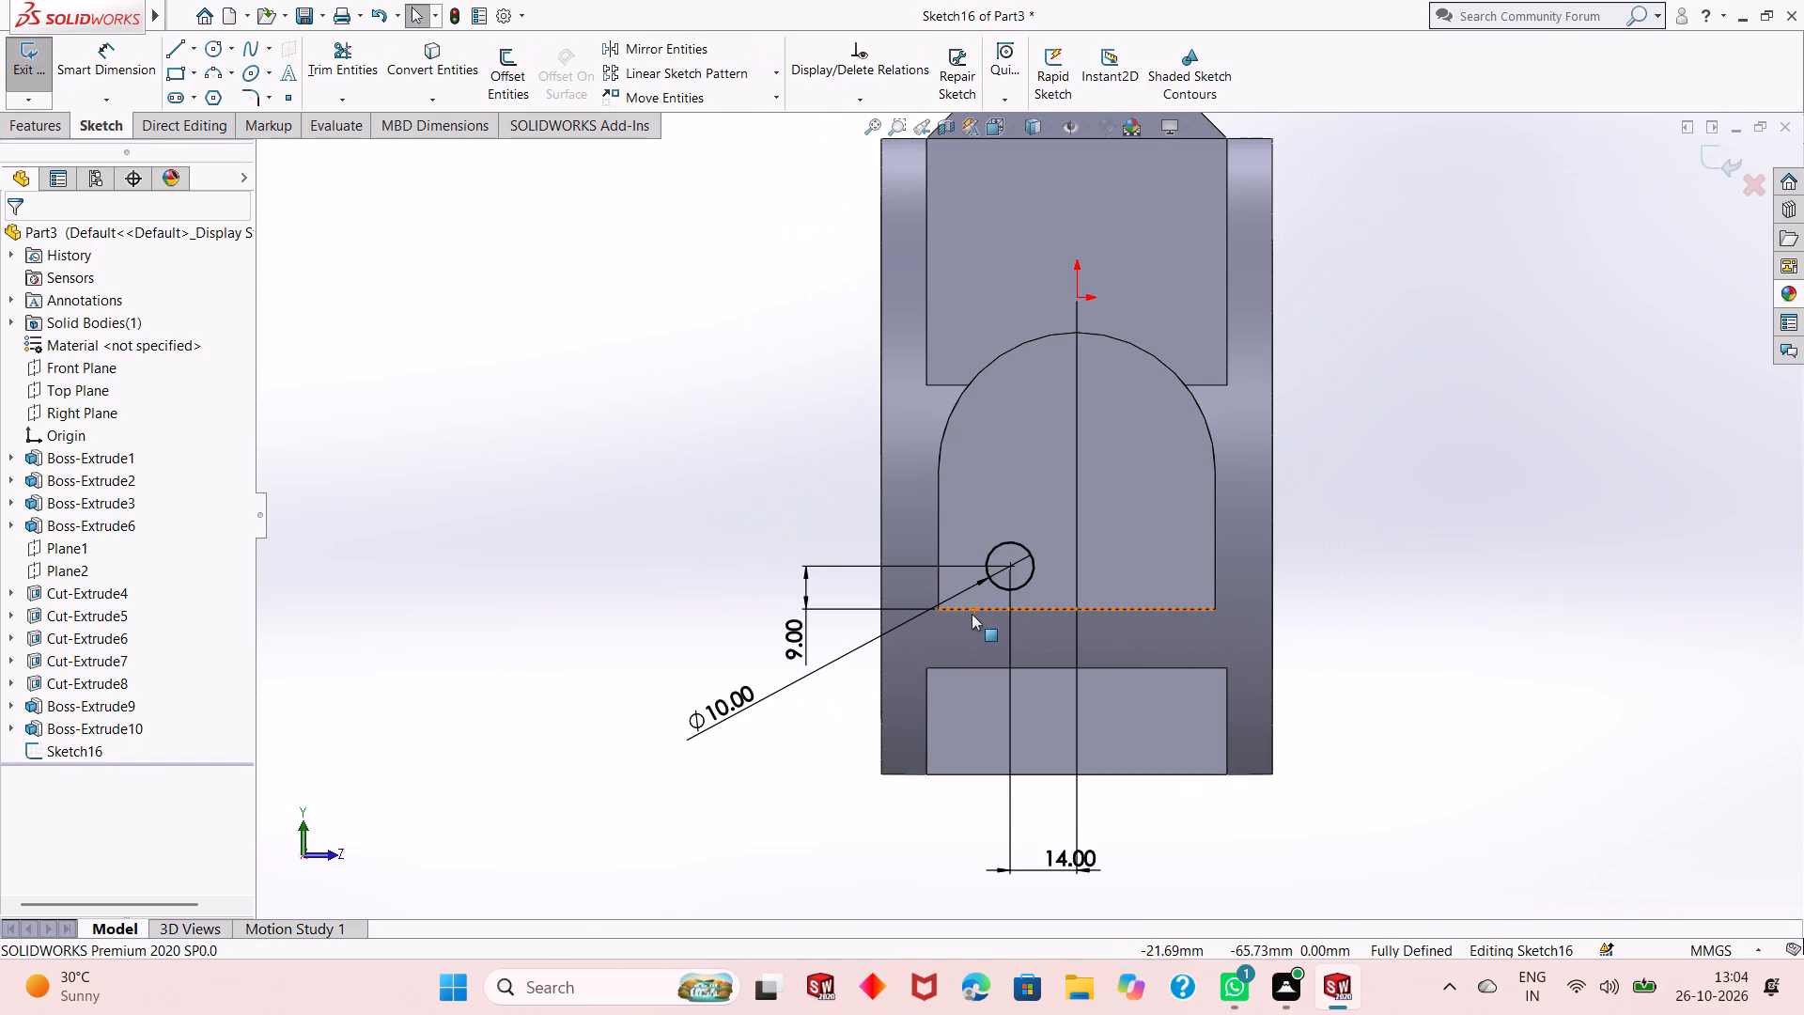
Cut-extrude the 10 mm circle from the side boss face to a blind depth of 50 mm.
middle_drag(971, 615, 1160, 685)
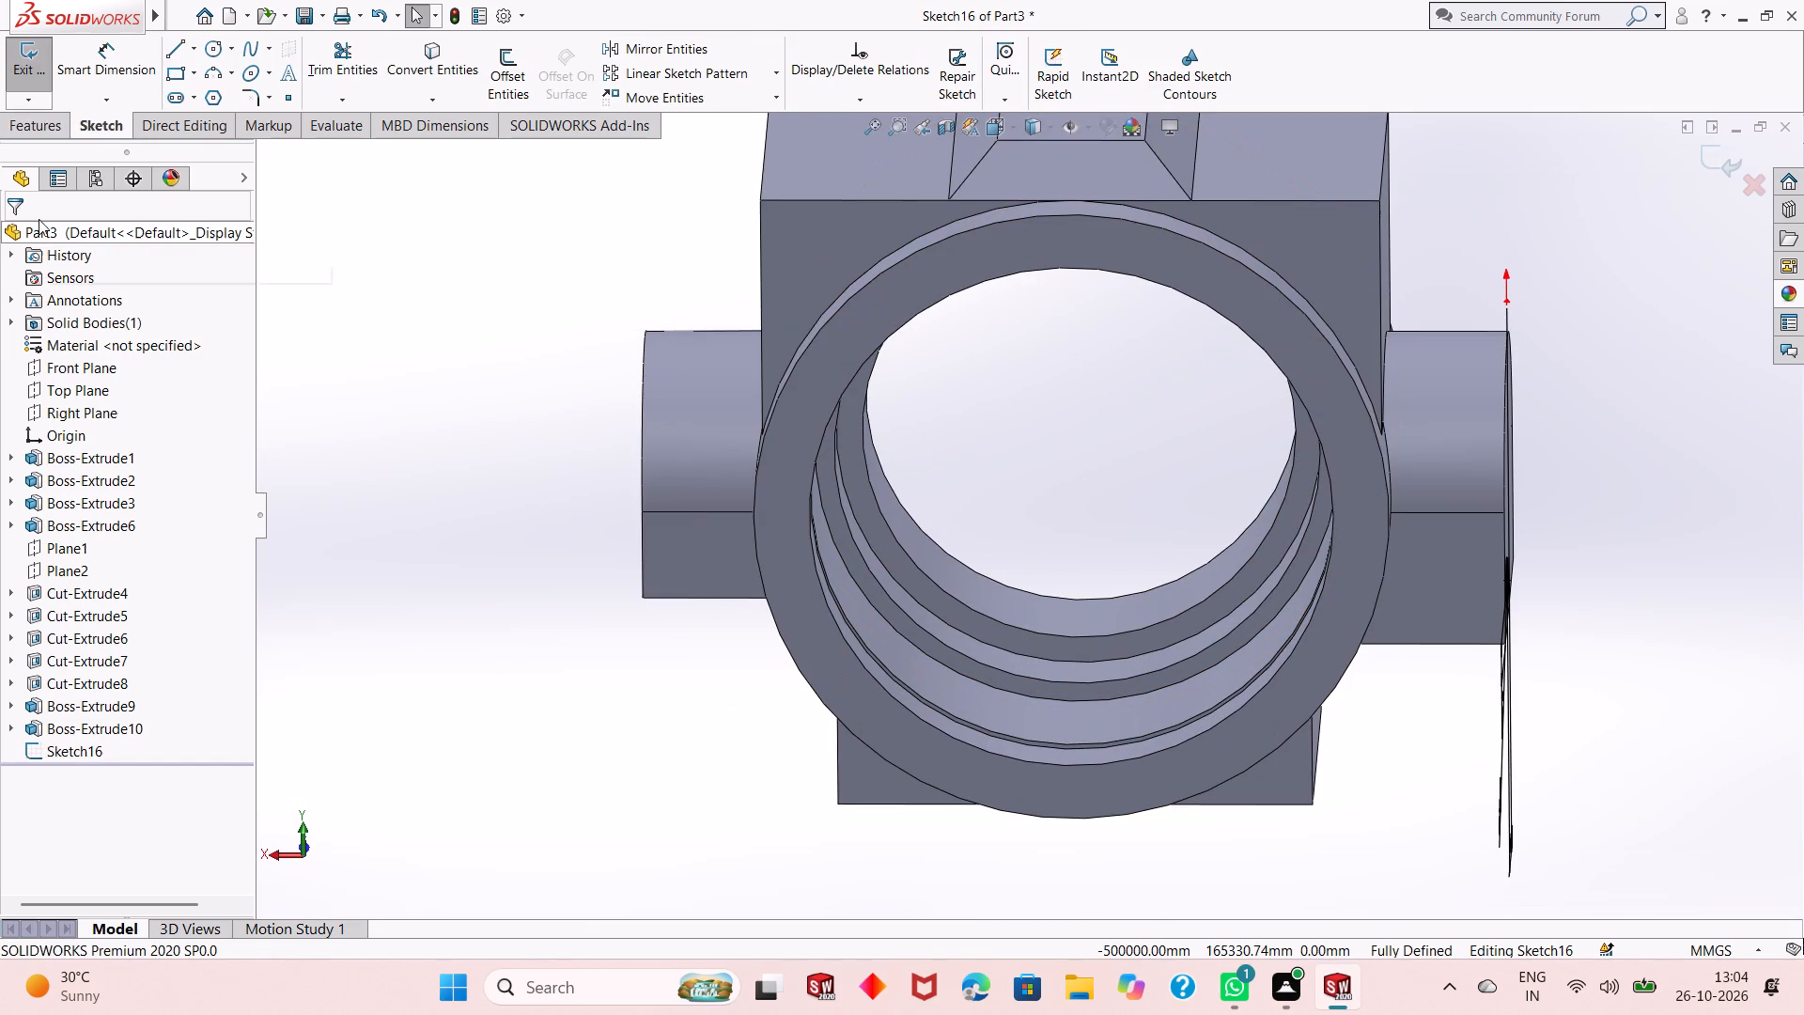
click(47, 135)
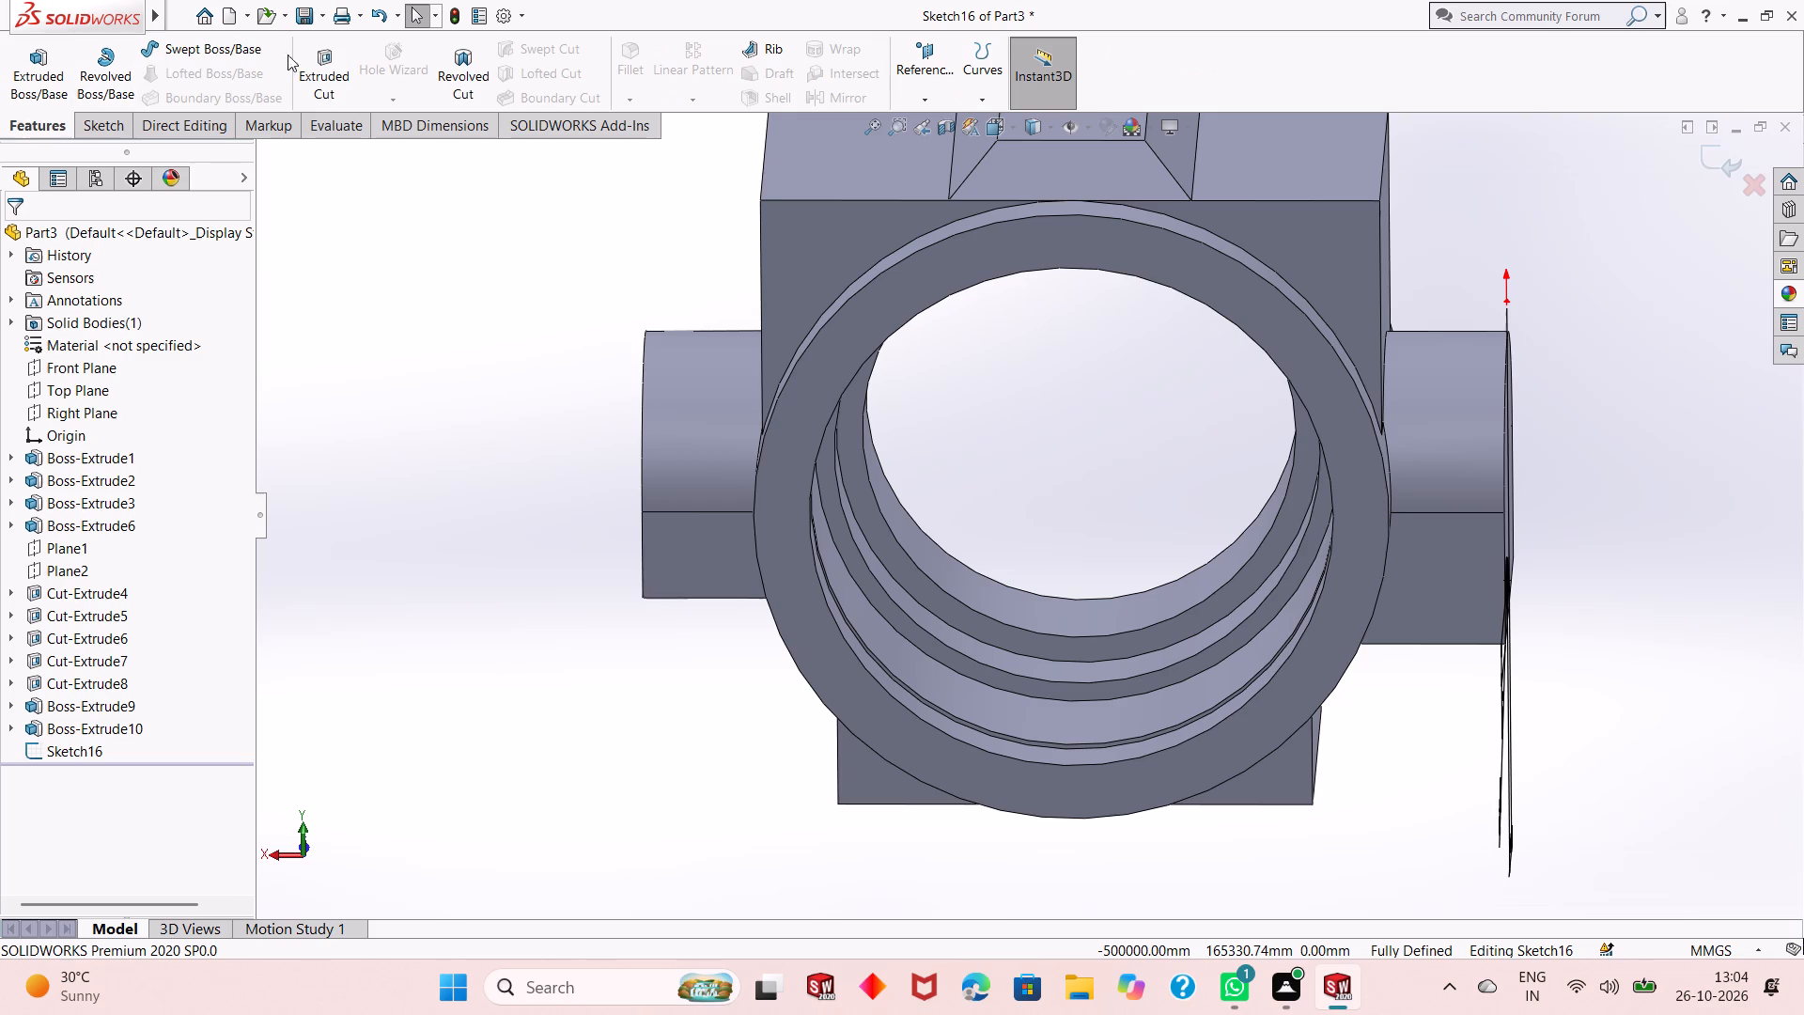
click(315, 70)
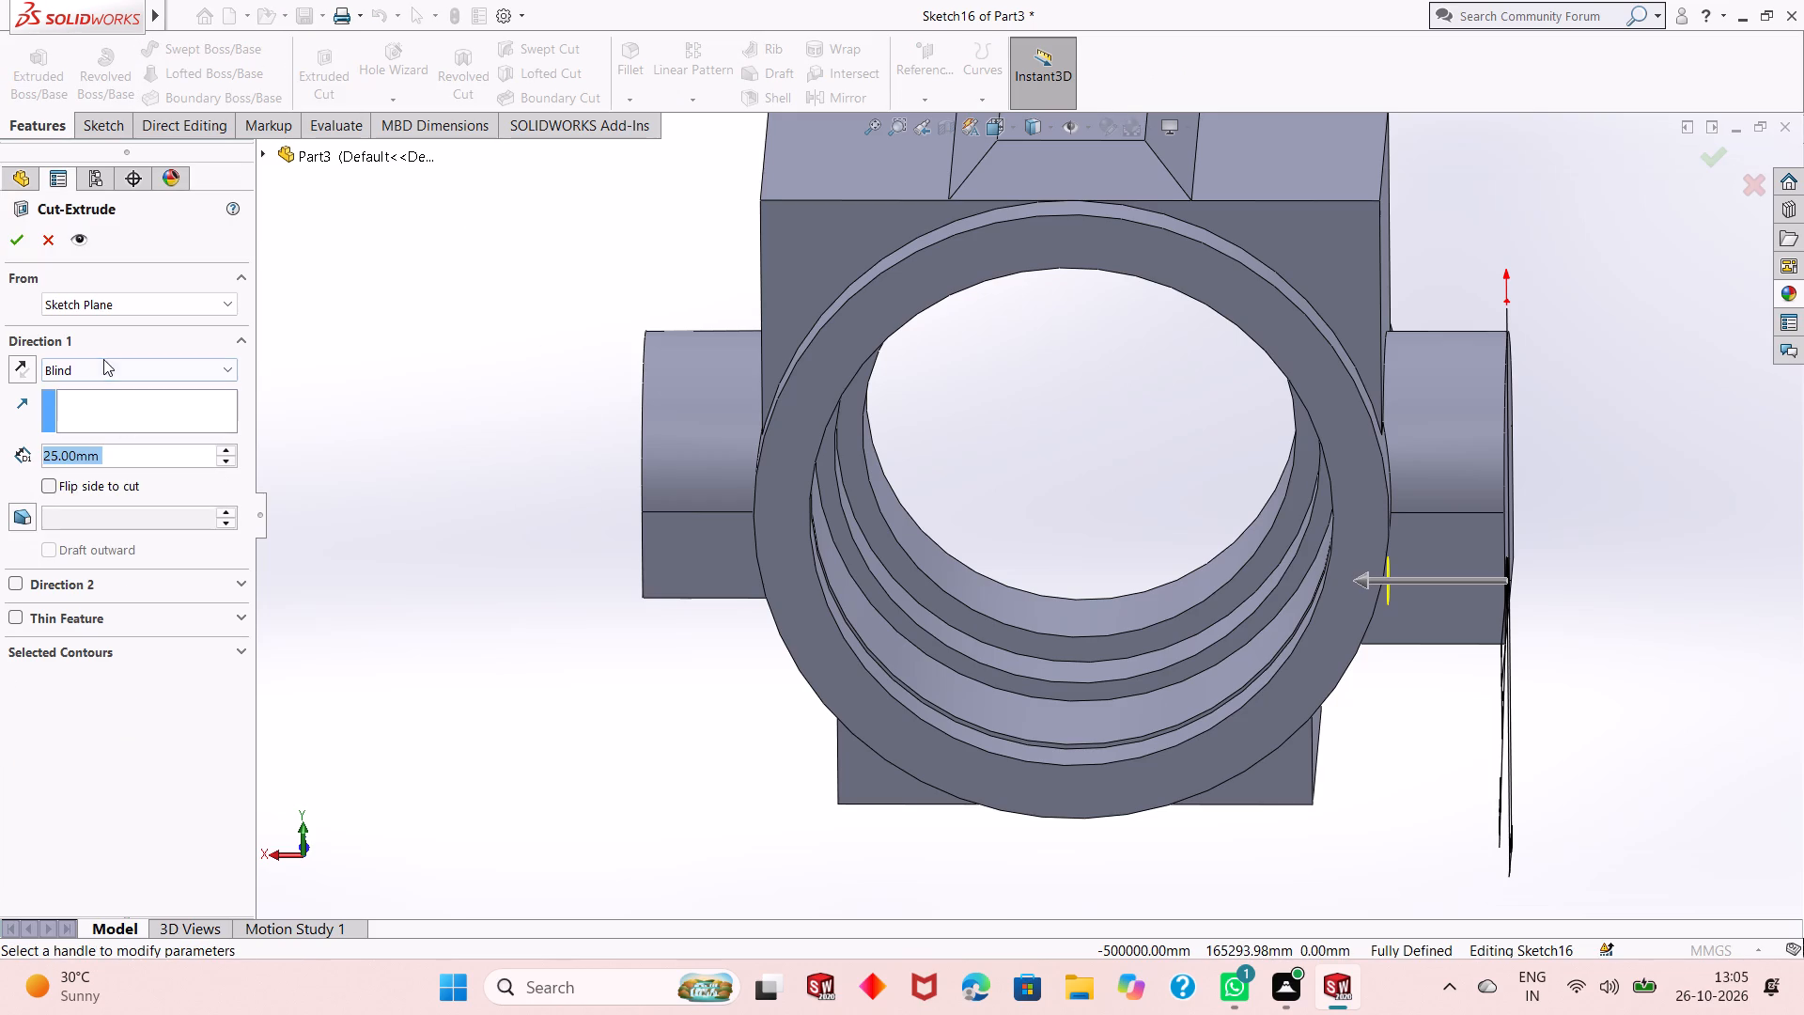
text(50)
key(Return)
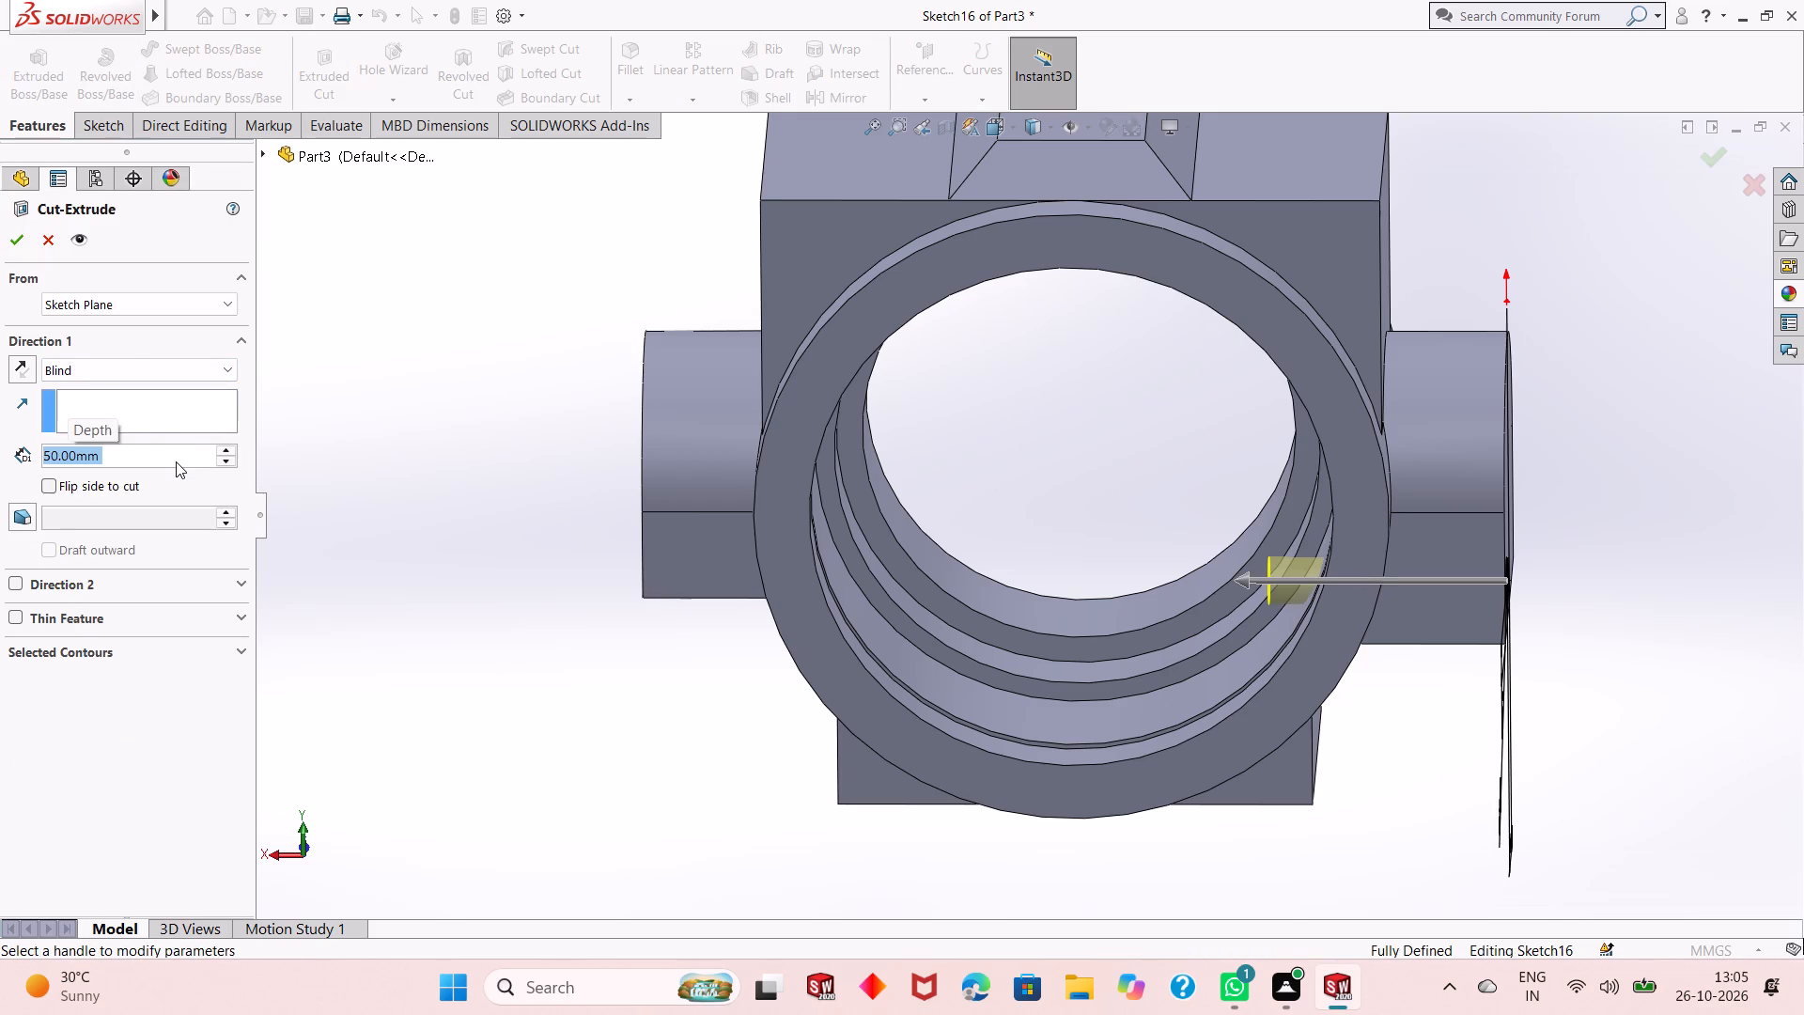
click(24, 242)
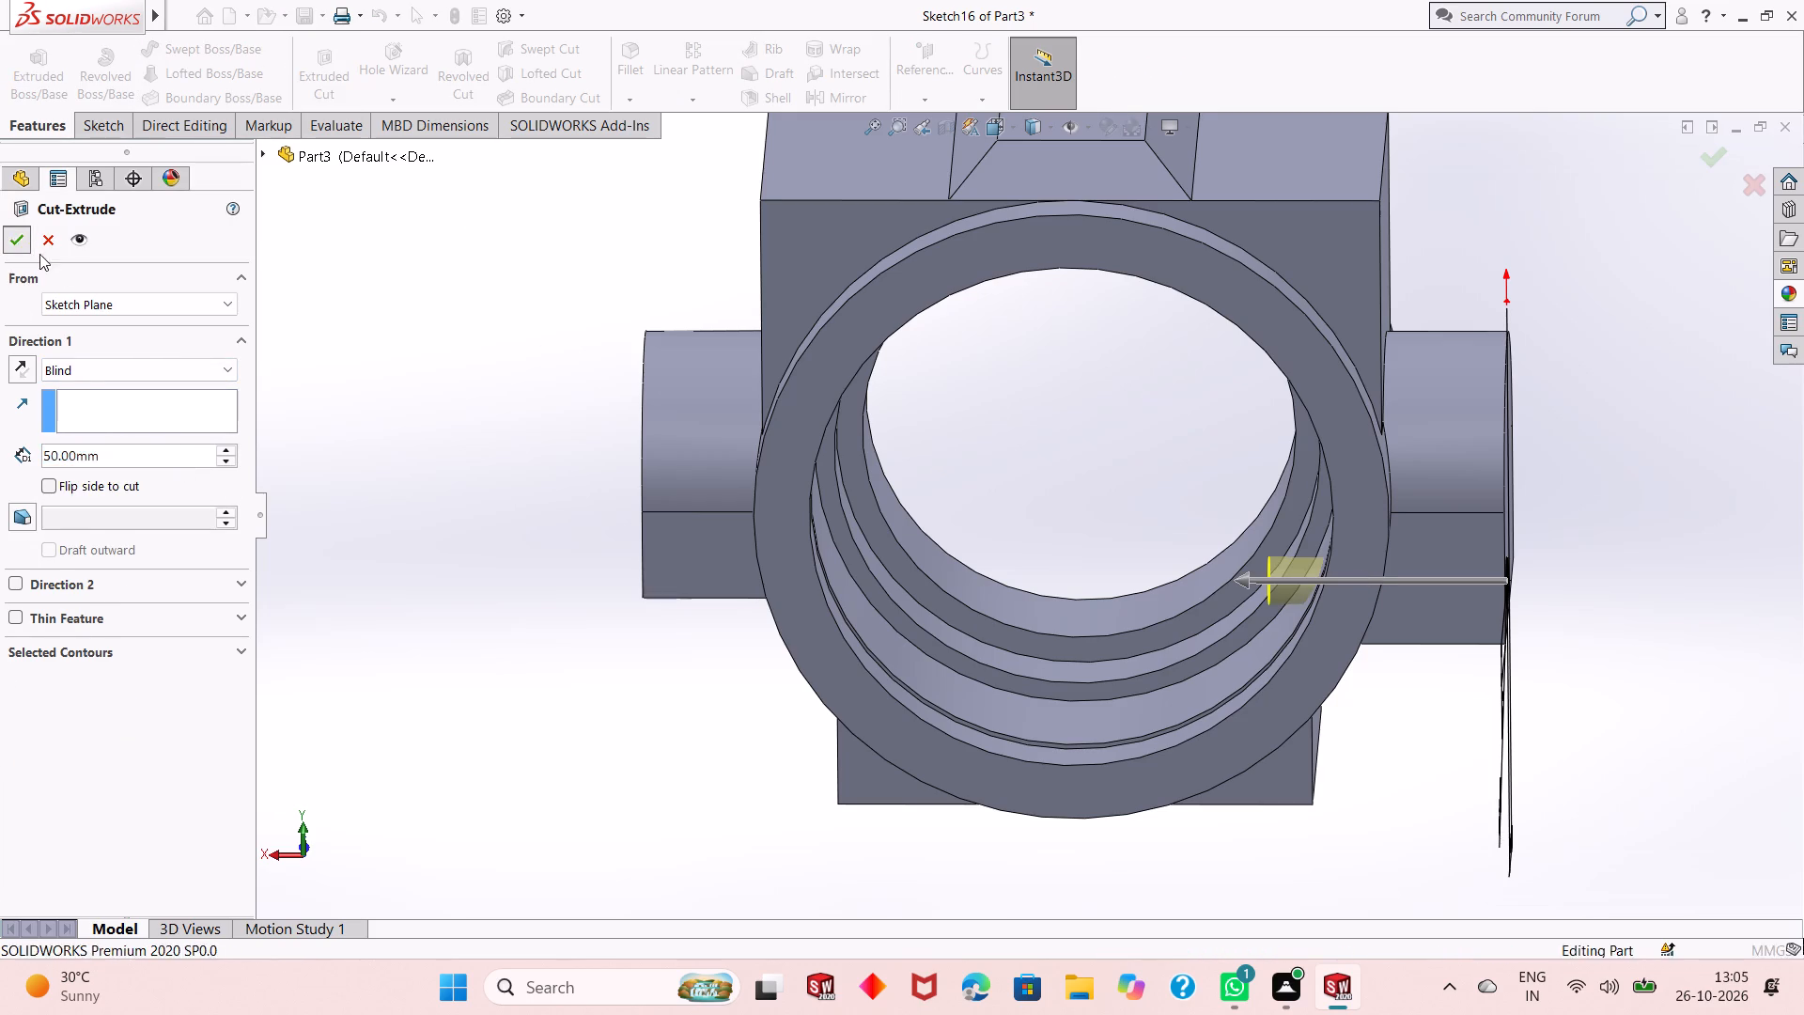
Edit the side boss hole's cut, changing its end condition to Through All, and check both side bosses.
middle_drag(670, 538, 632, 492)
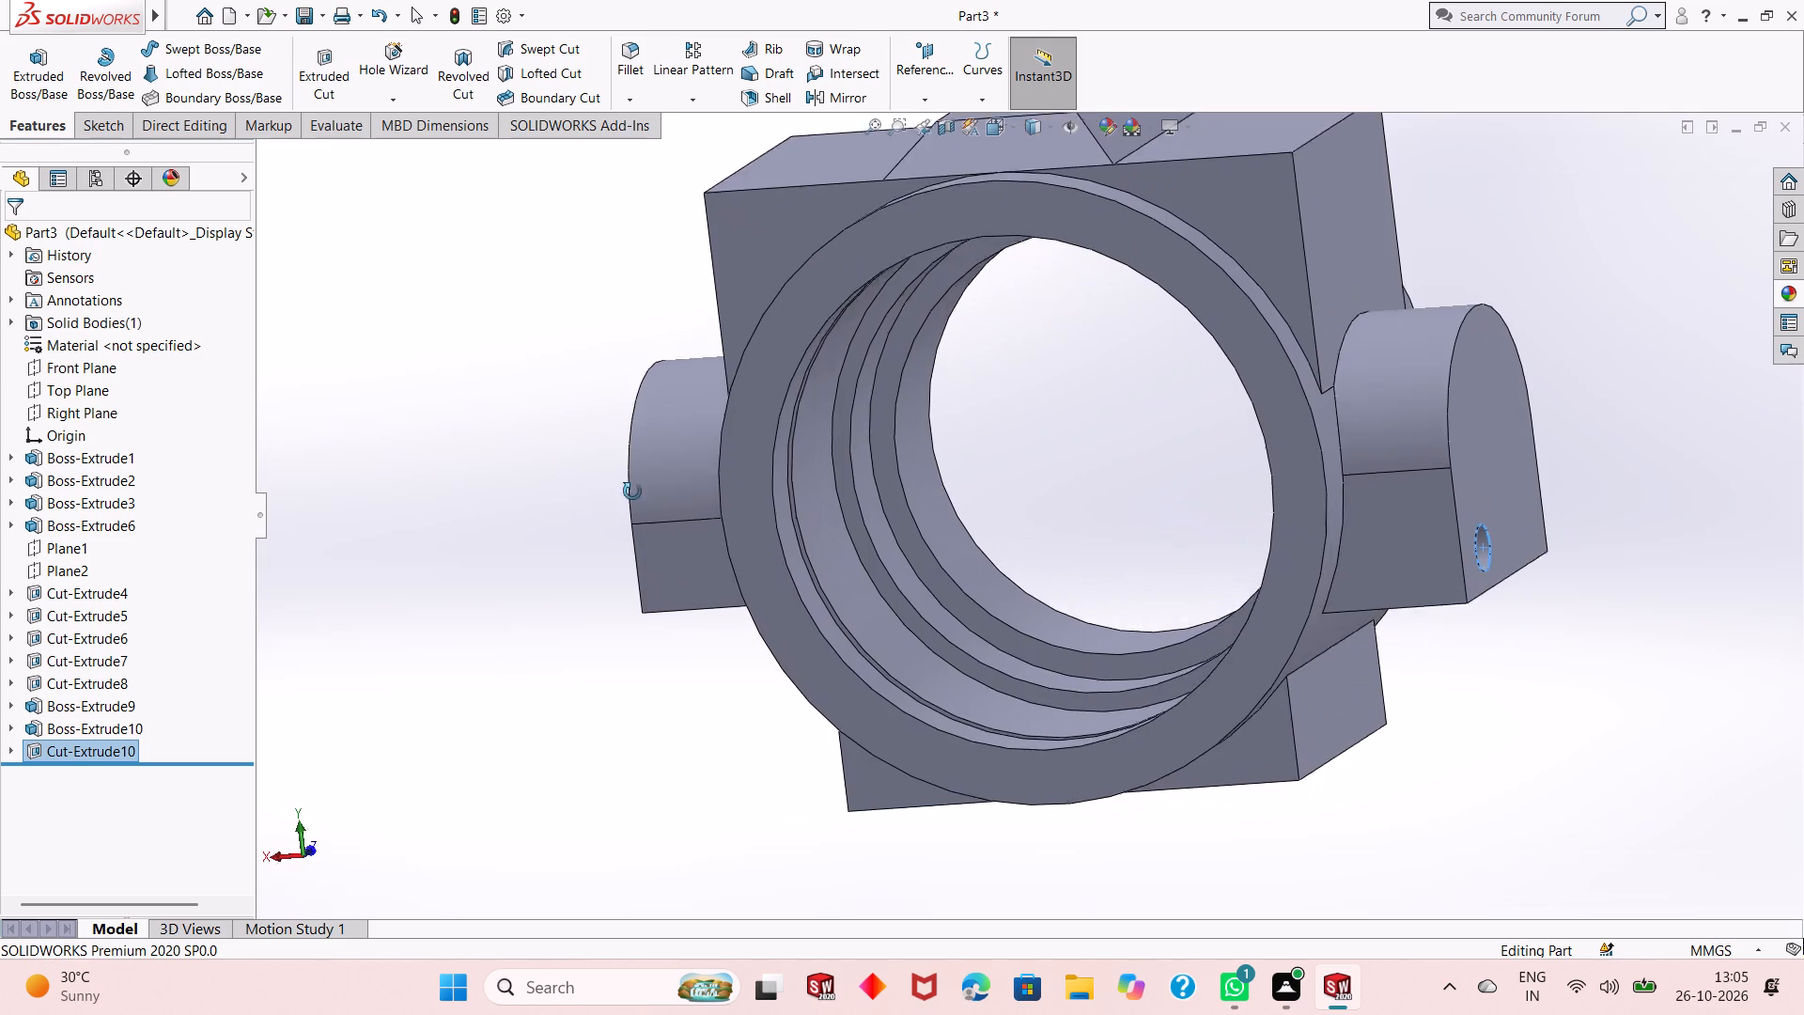
middle_drag(632, 492, 794, 441)
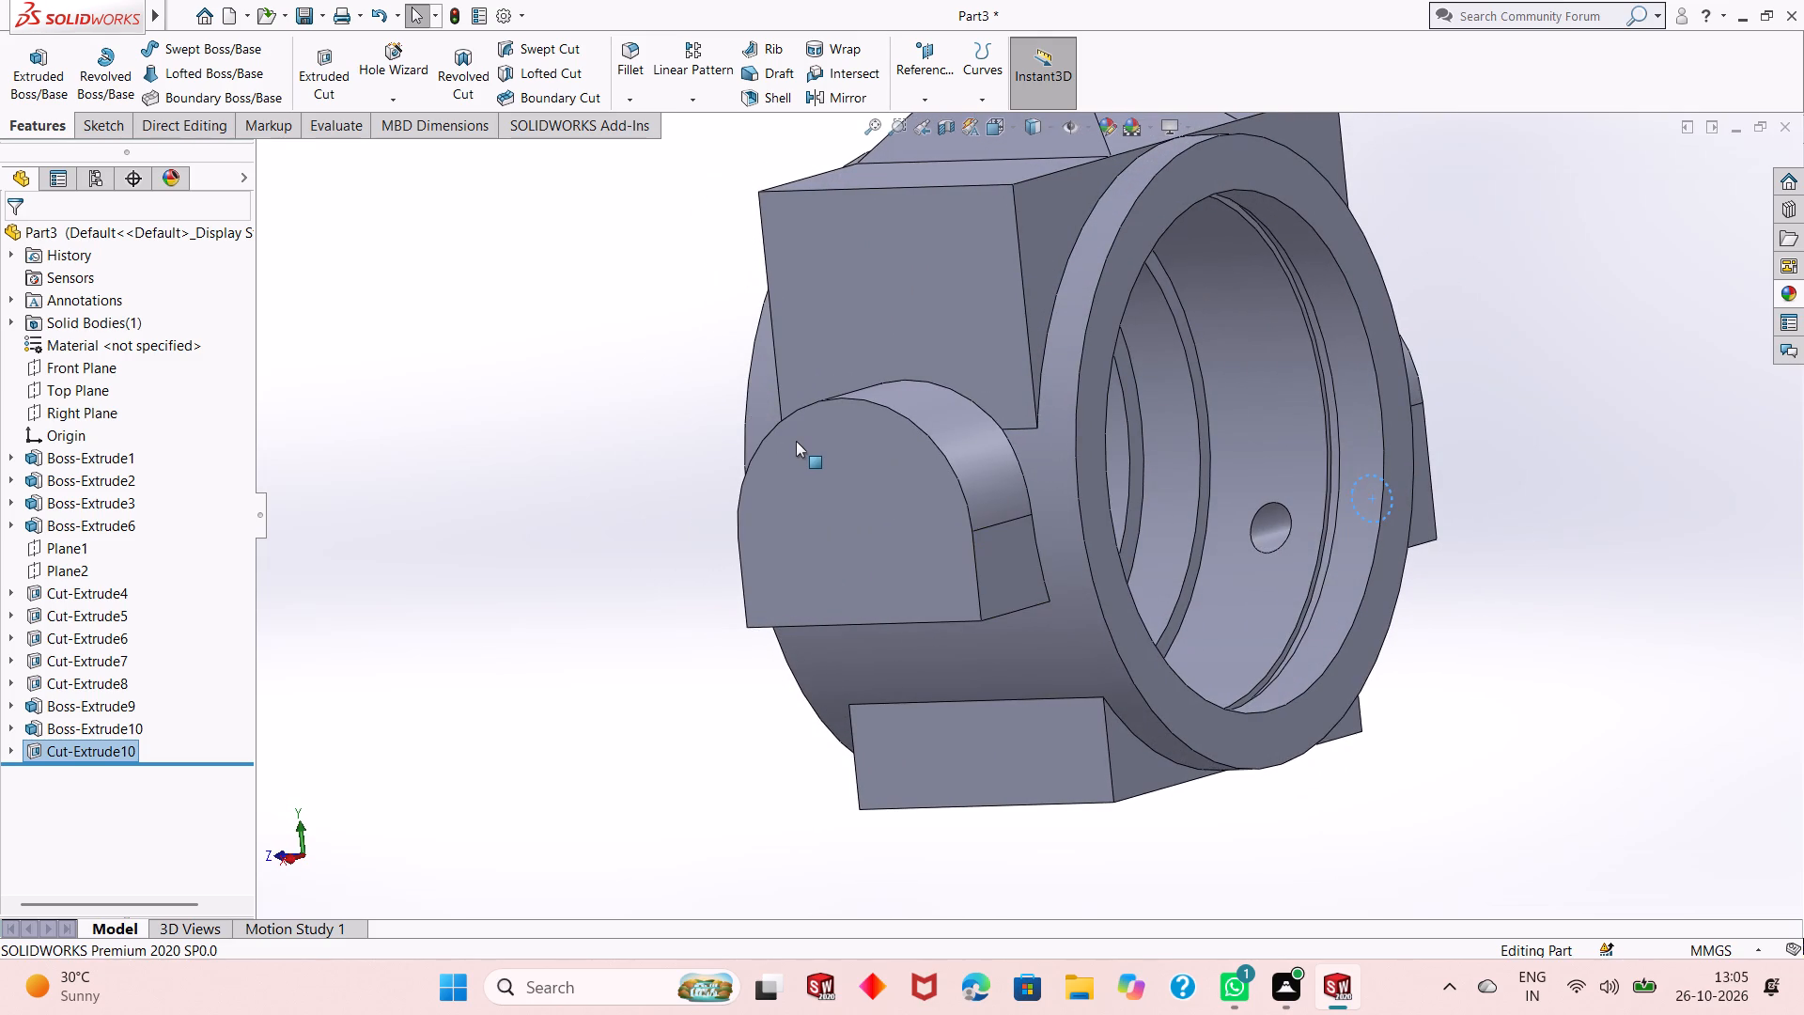
click(613, 539)
middle_drag(1069, 631, 982, 632)
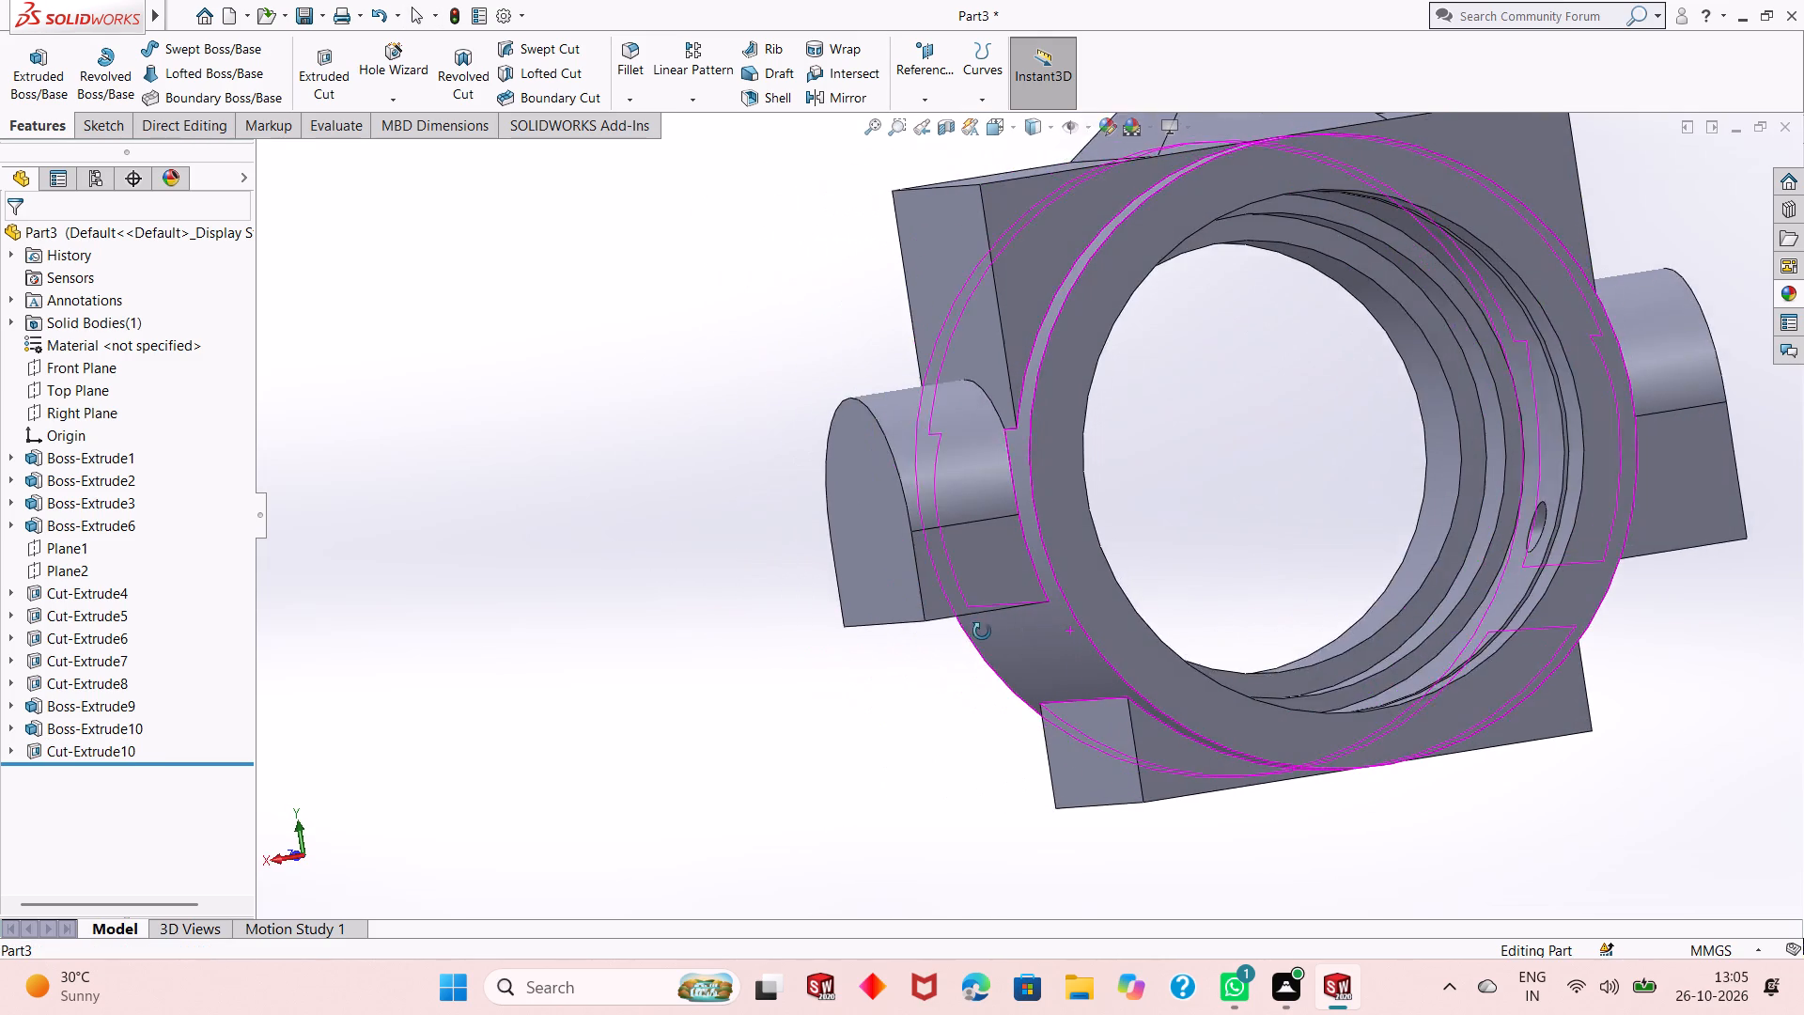
middle_drag(982, 632, 996, 624)
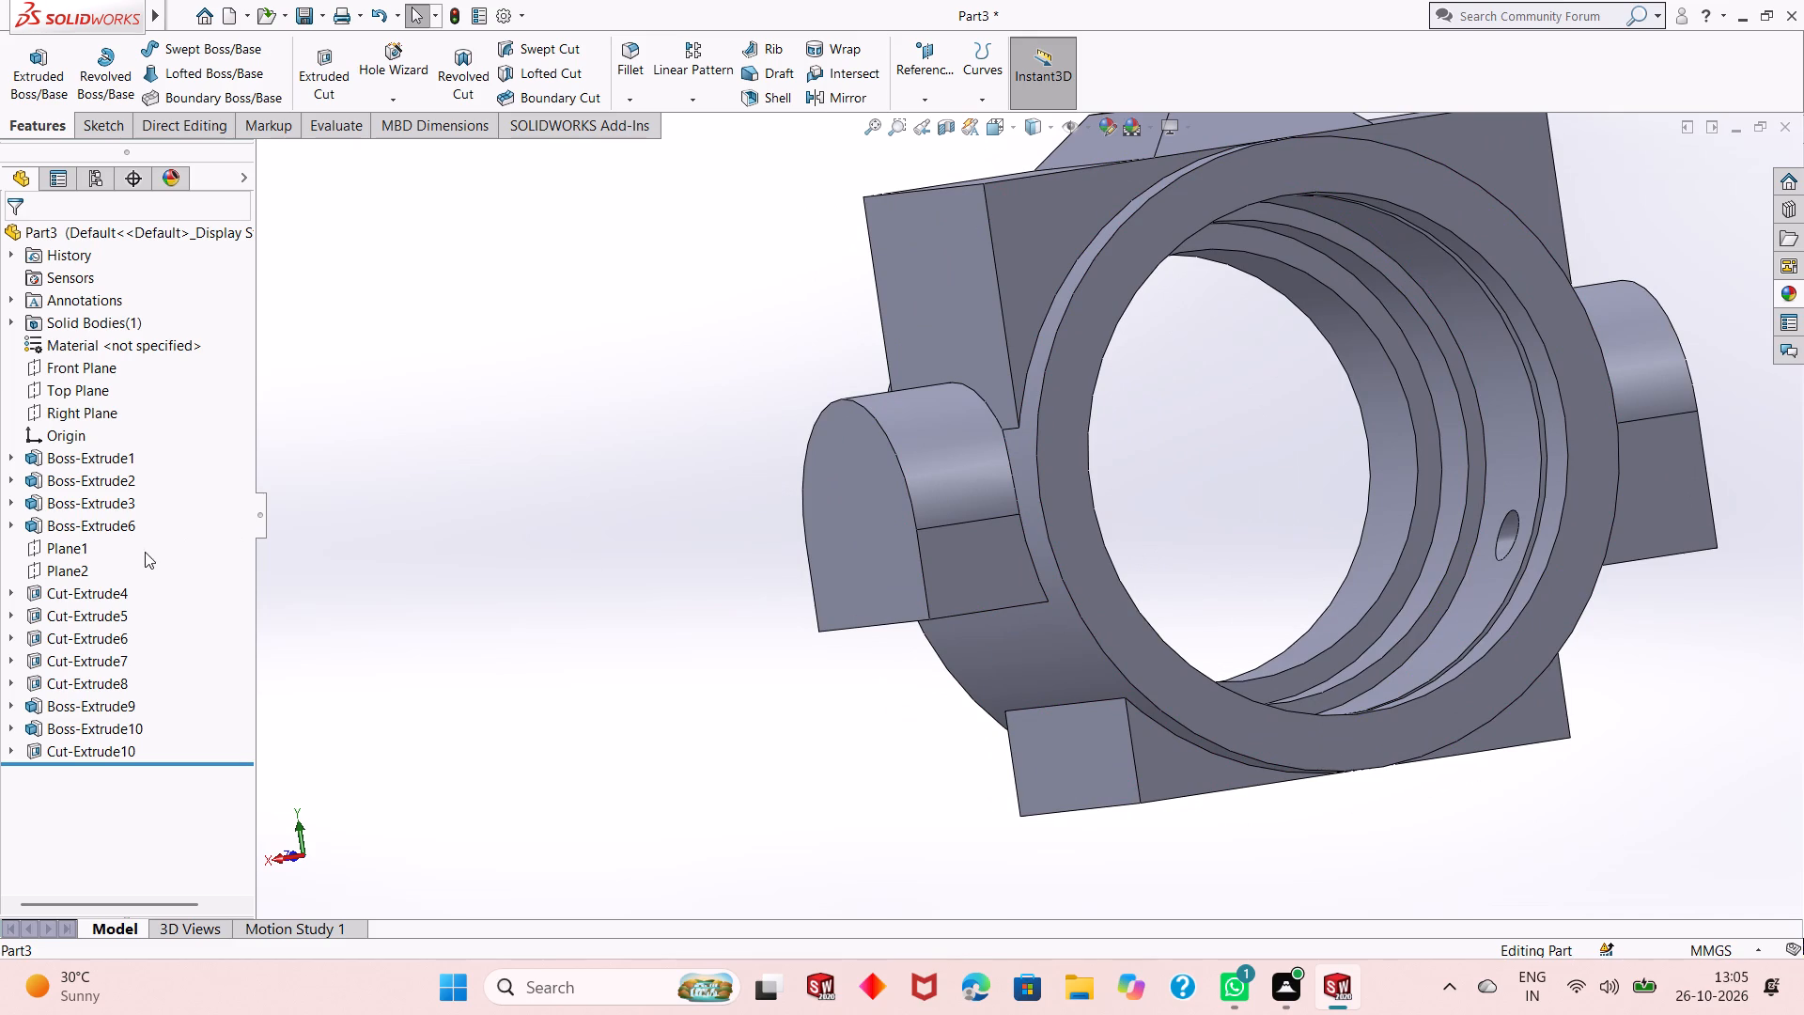
click(417, 644)
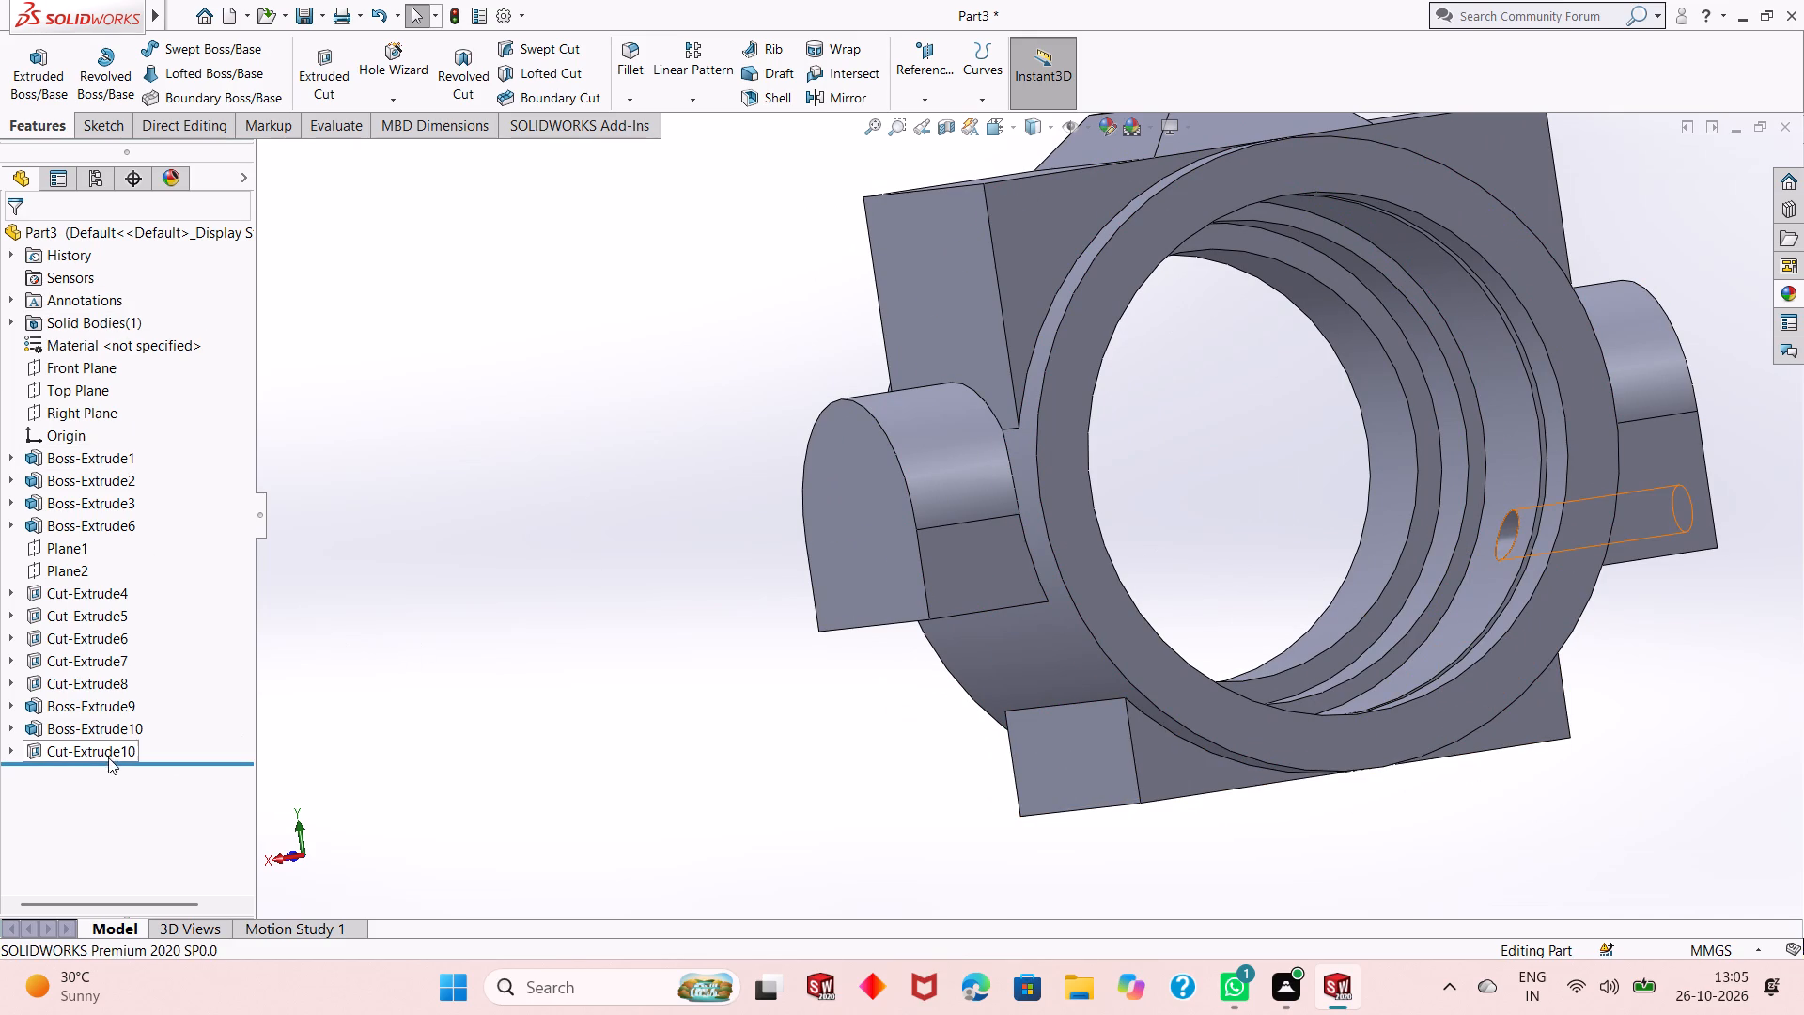
click(103, 747)
click(118, 698)
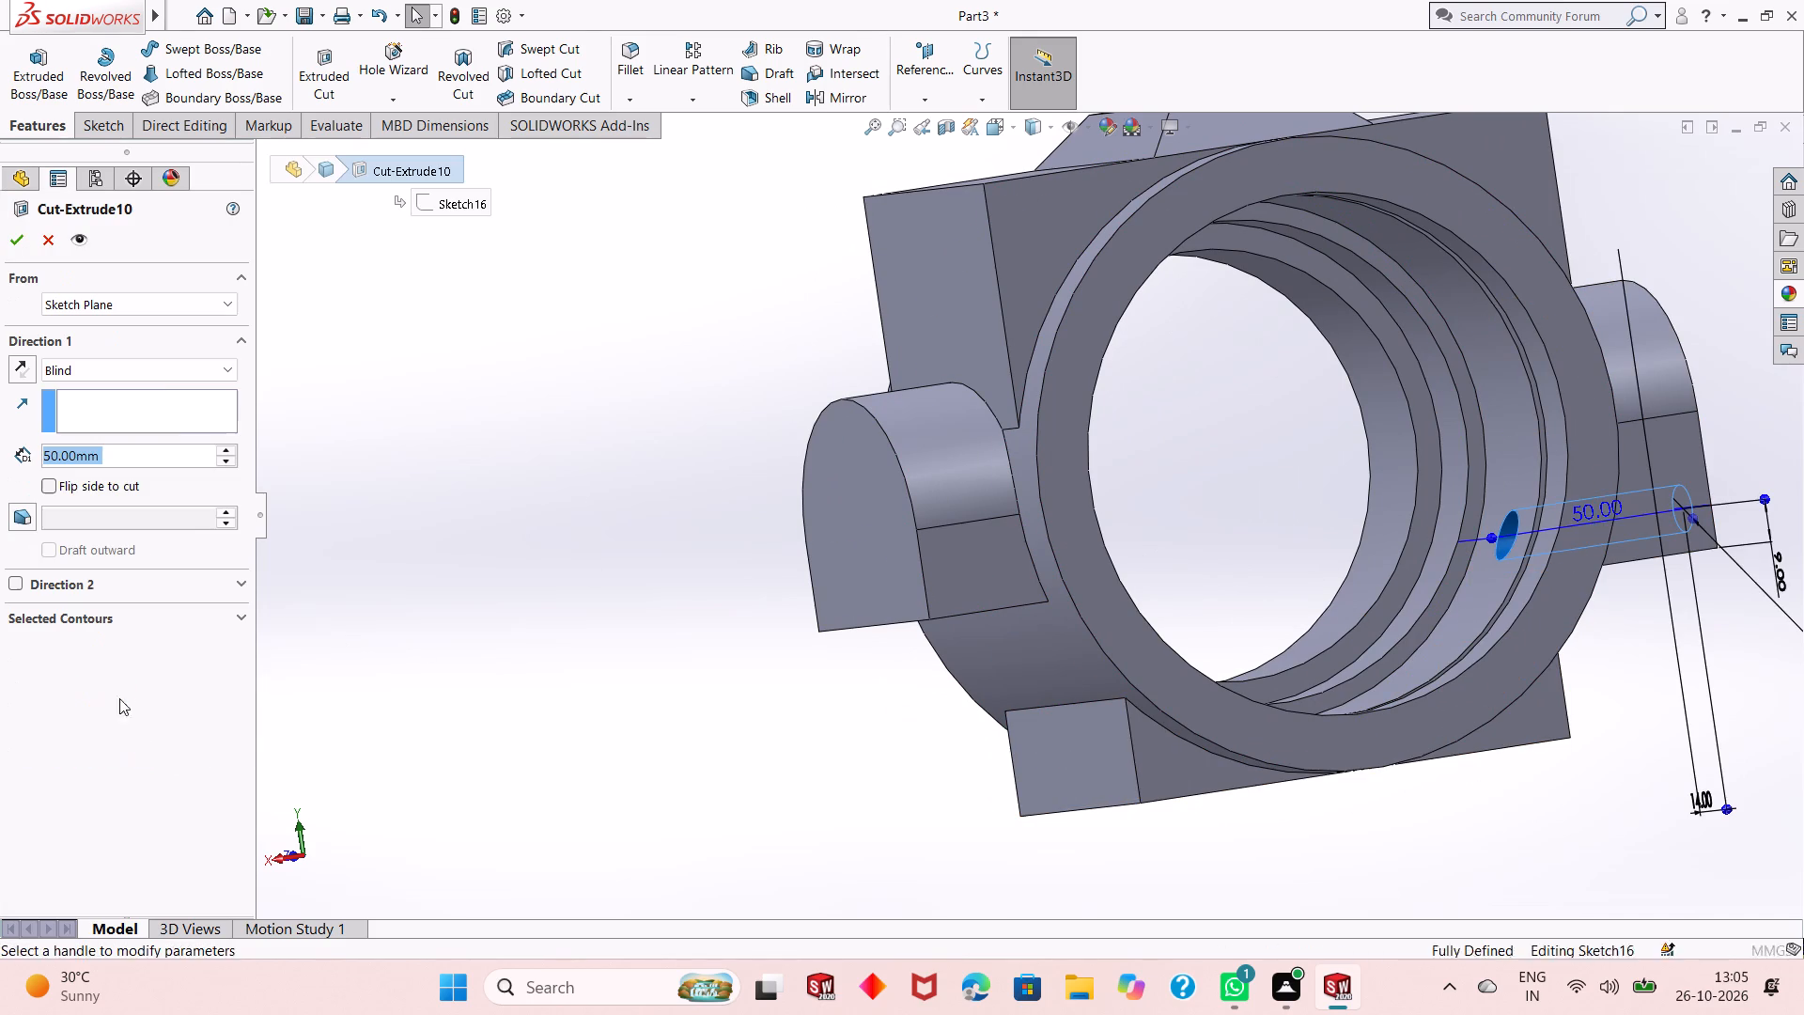
click(168, 372)
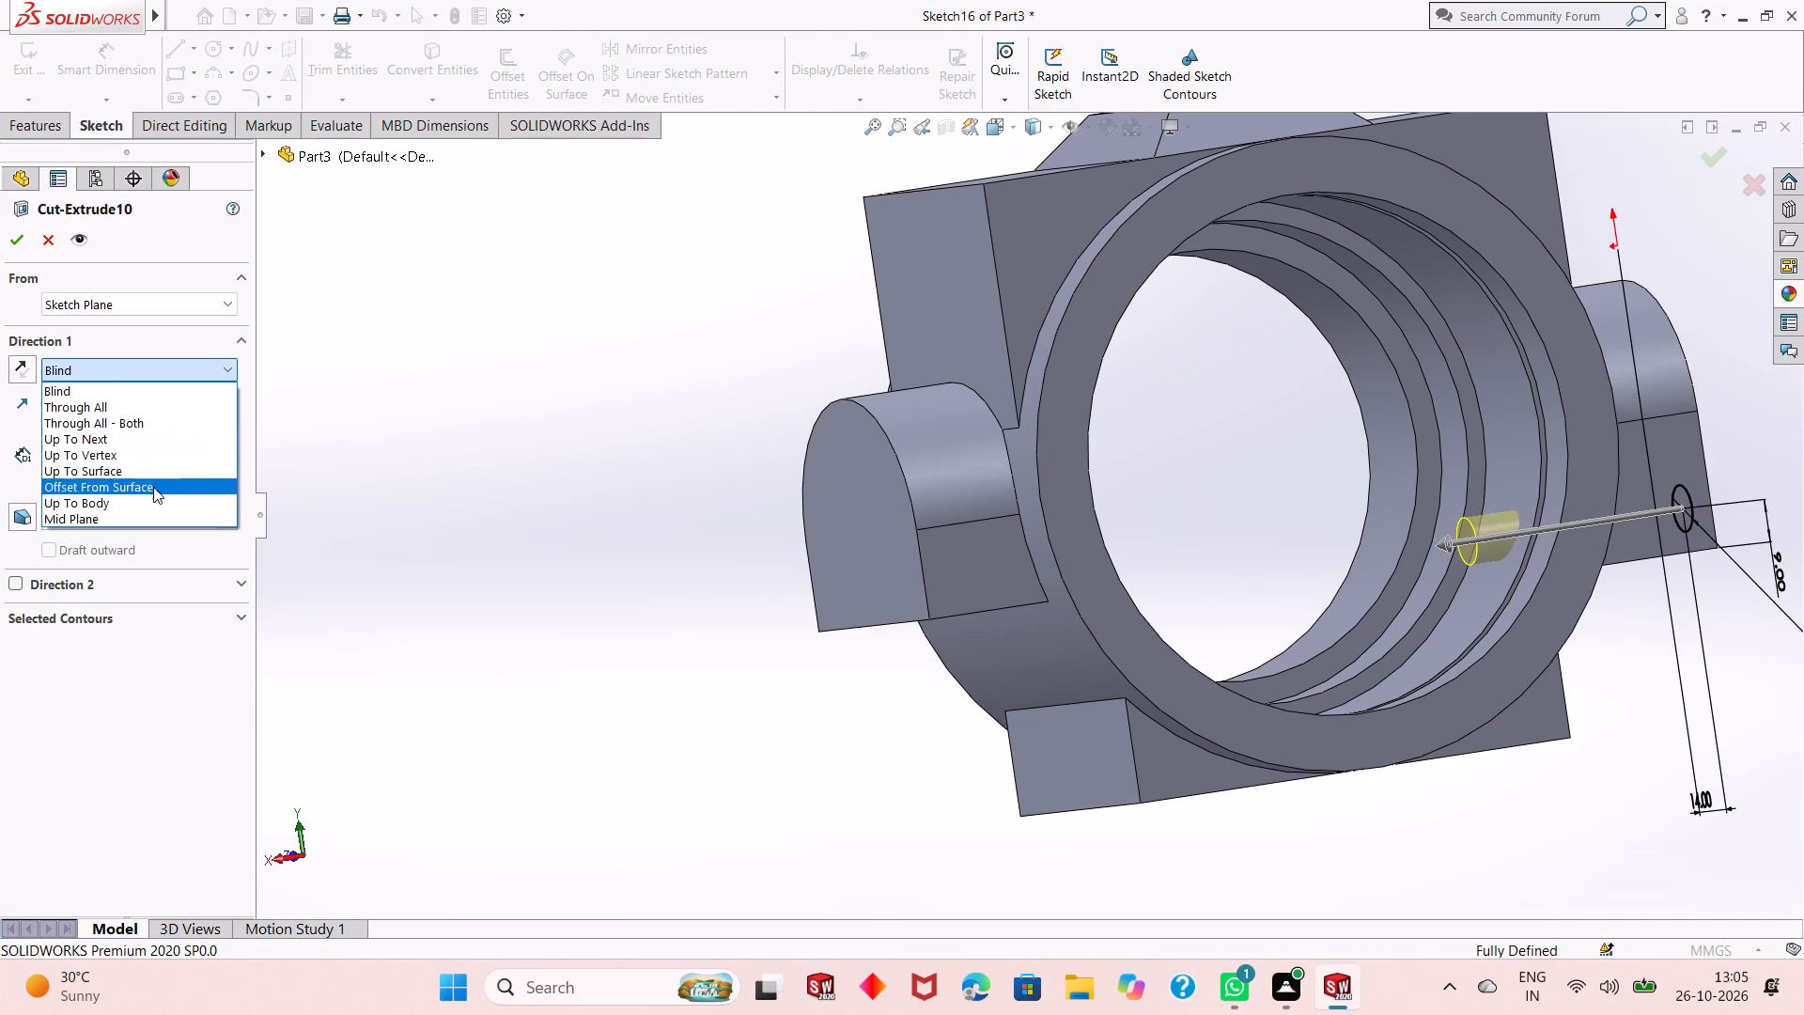
click(161, 403)
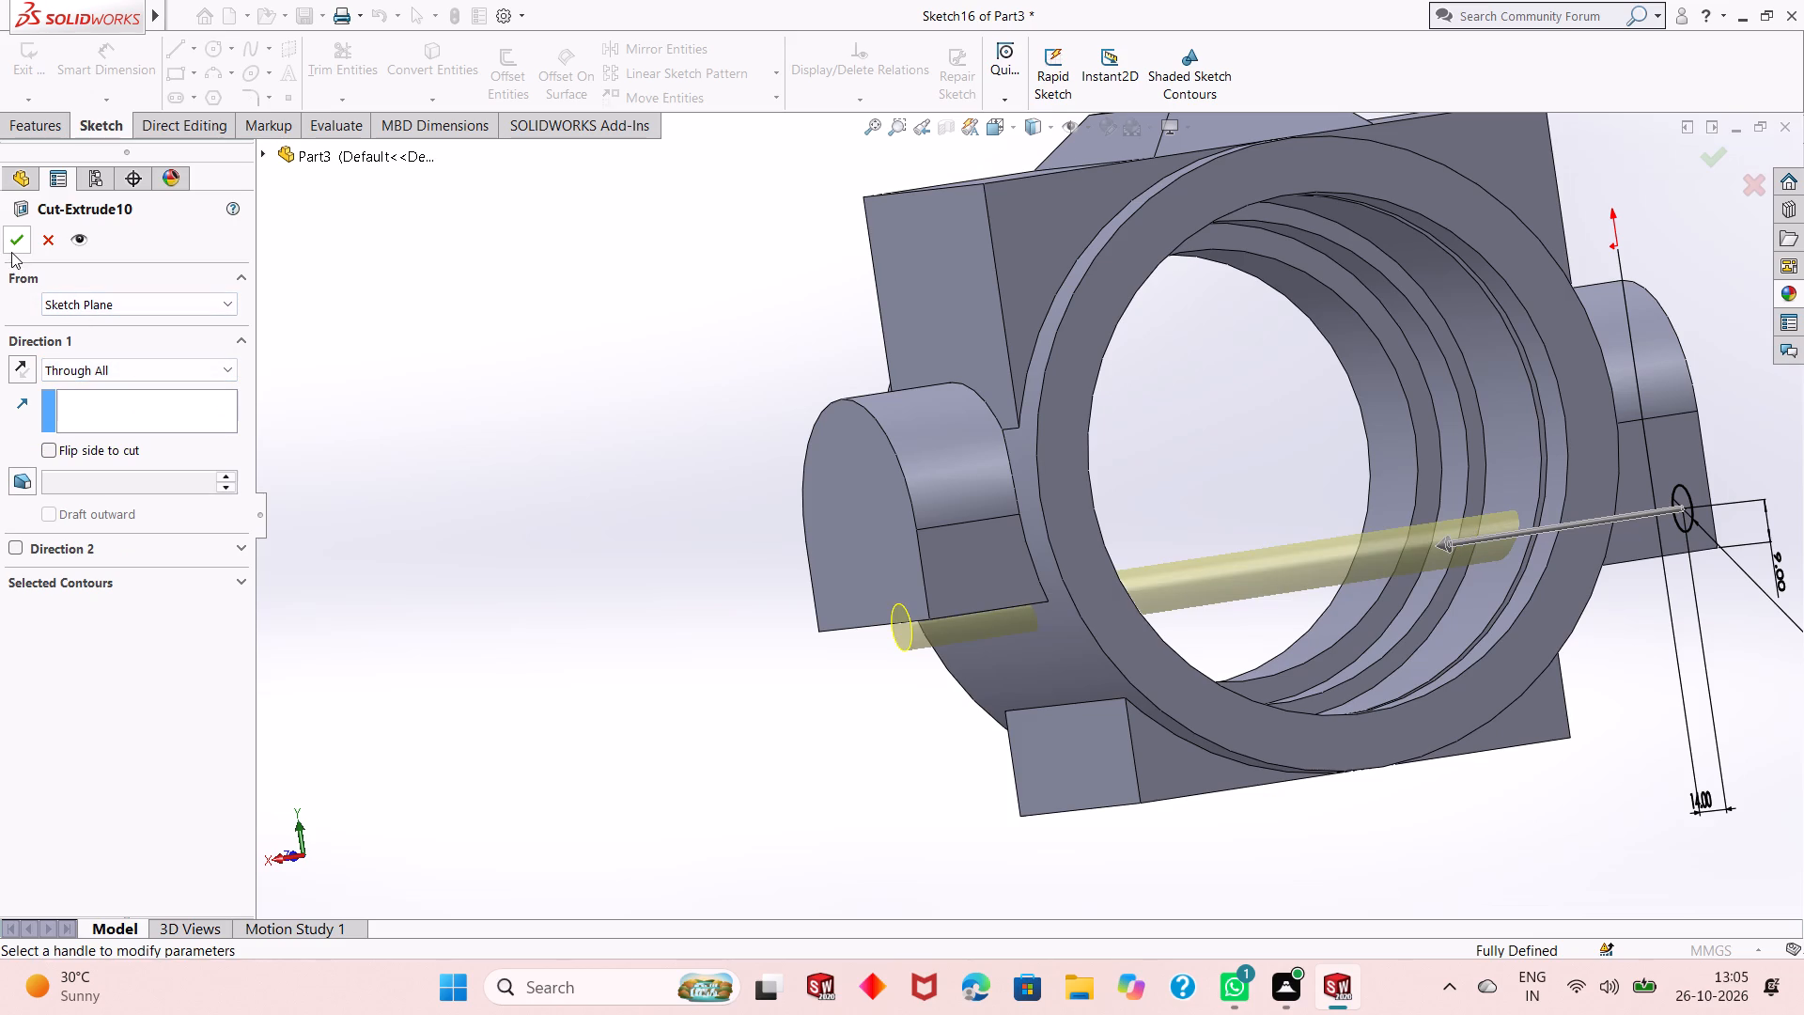
click(14, 249)
scroll(960, 710, up, 1)
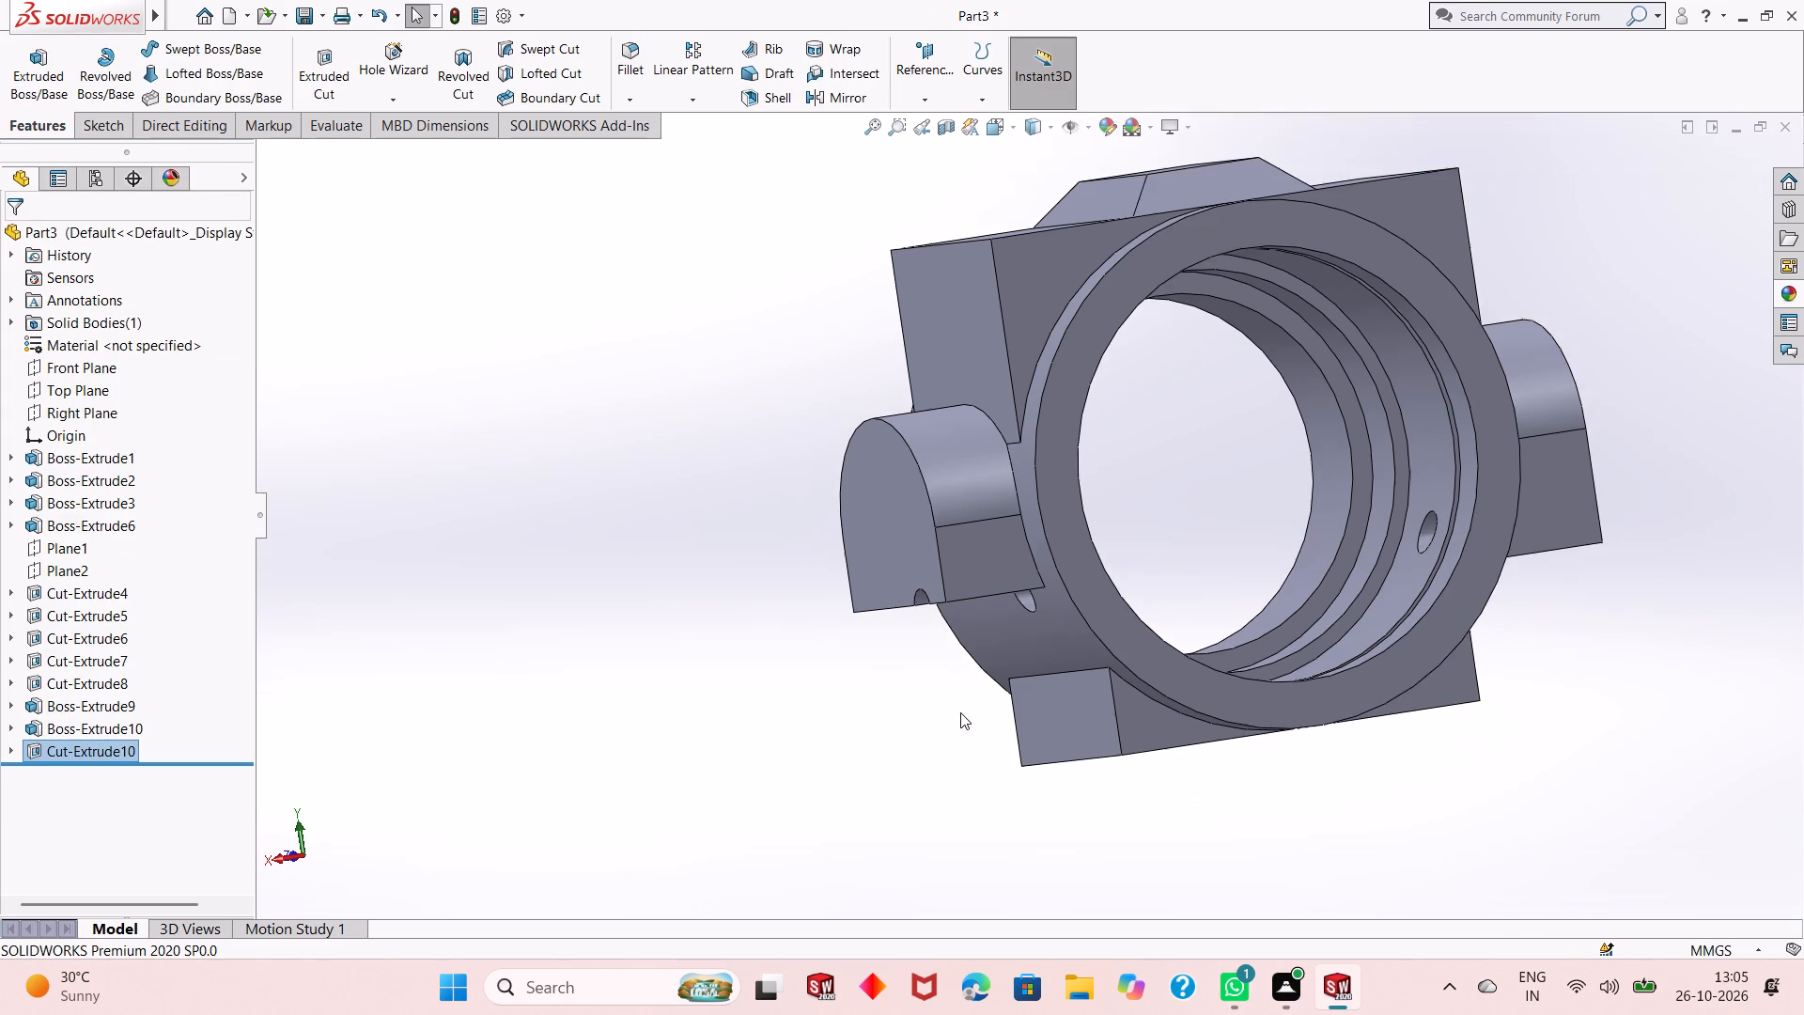
middle_drag(960, 713, 811, 751)
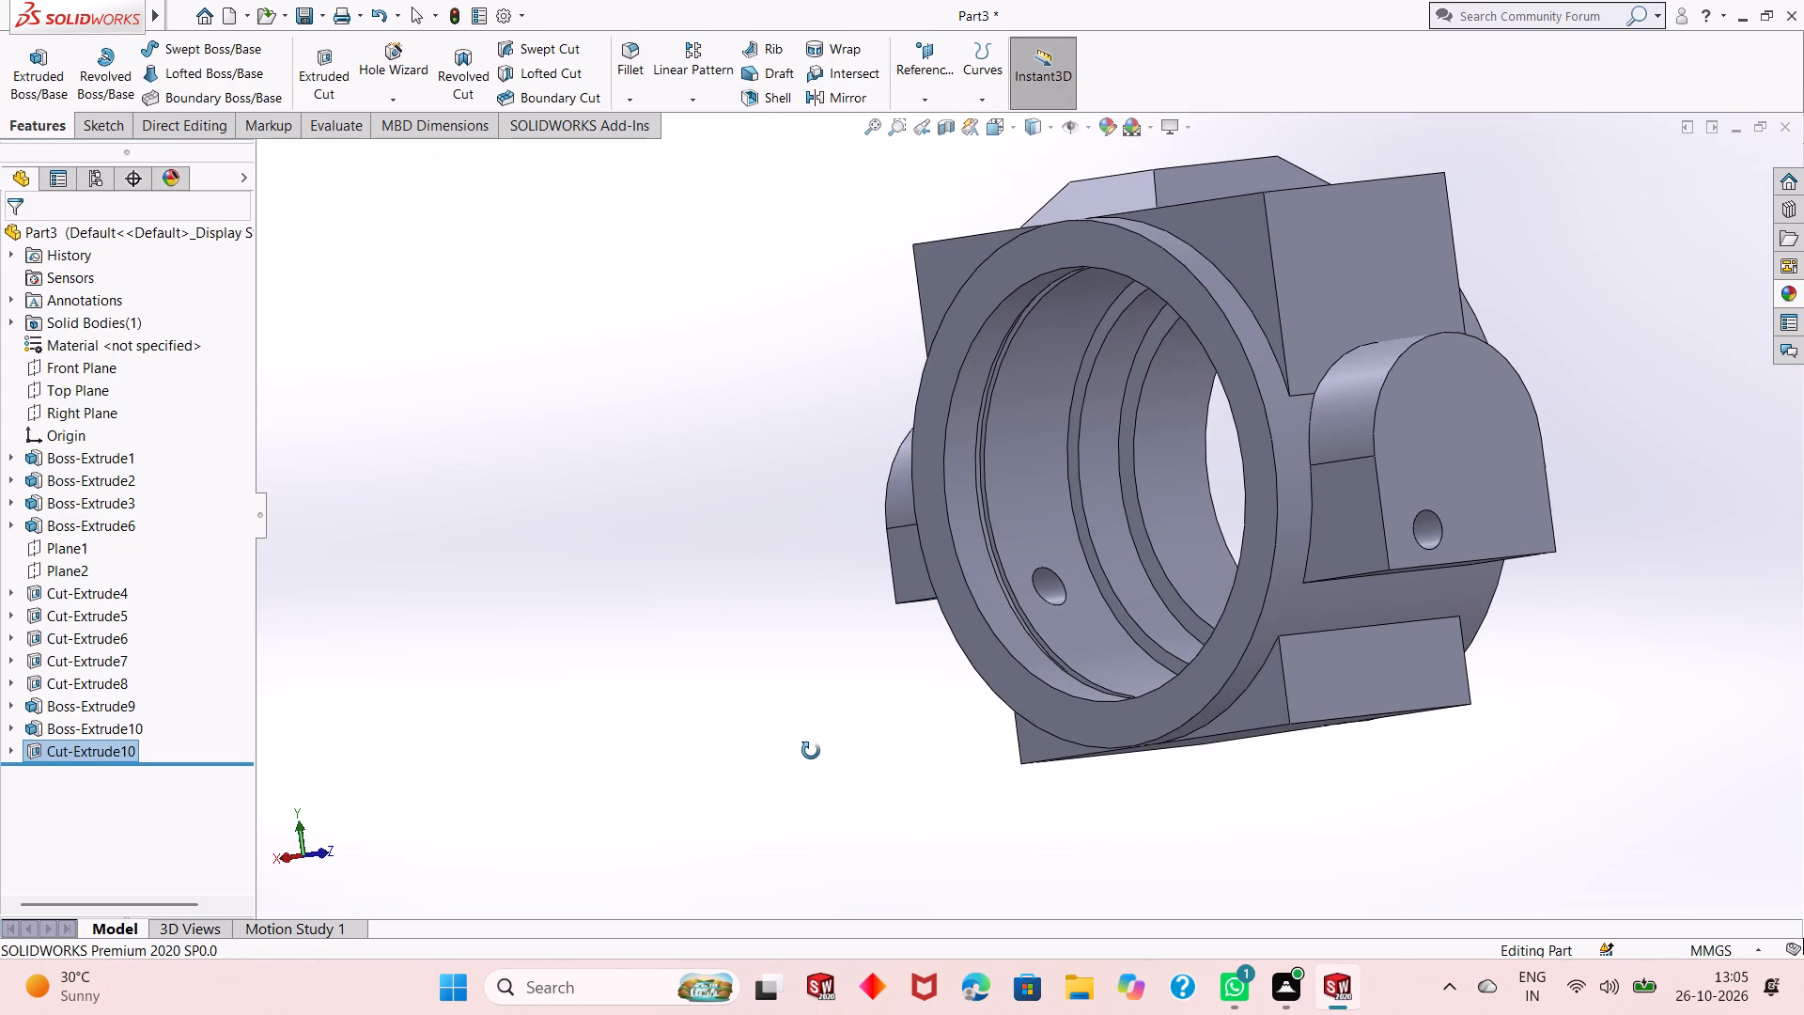
Undo the side boss hole's extruded cut along with its dimensioned 10 mm circle sketch on the boss face.
middle_drag(811, 751, 989, 742)
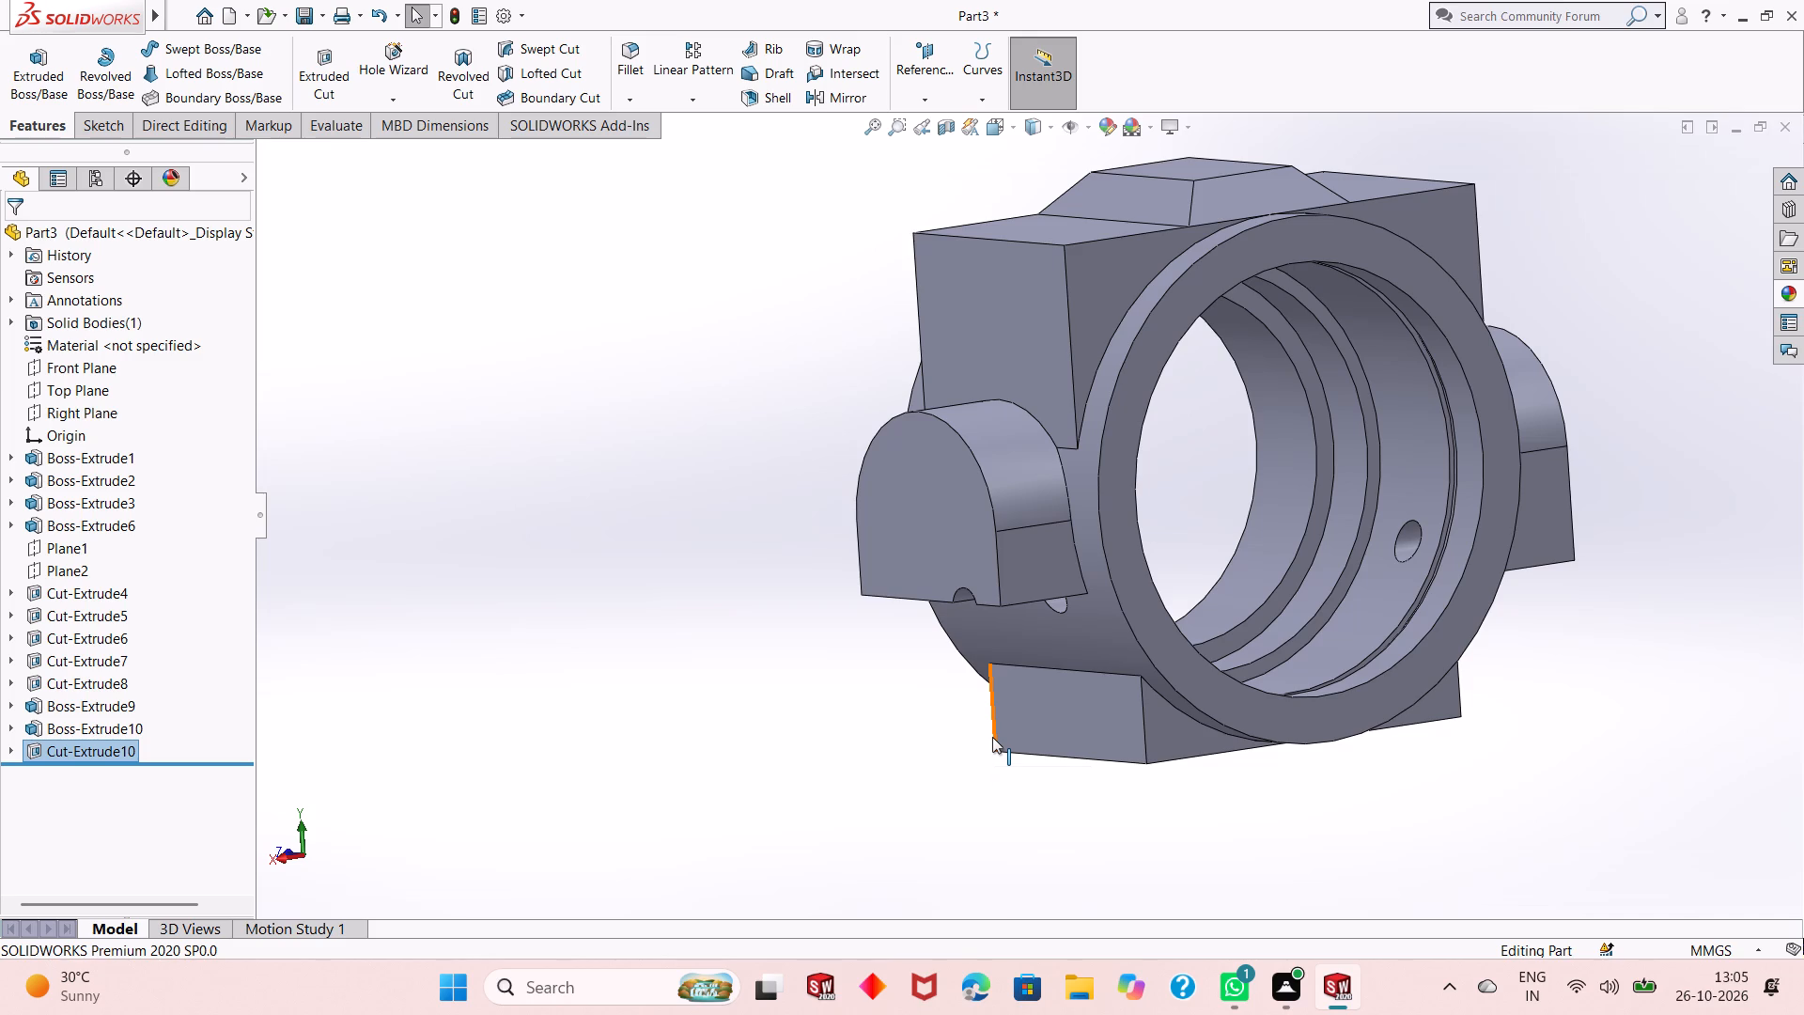
key(ctrl+z)
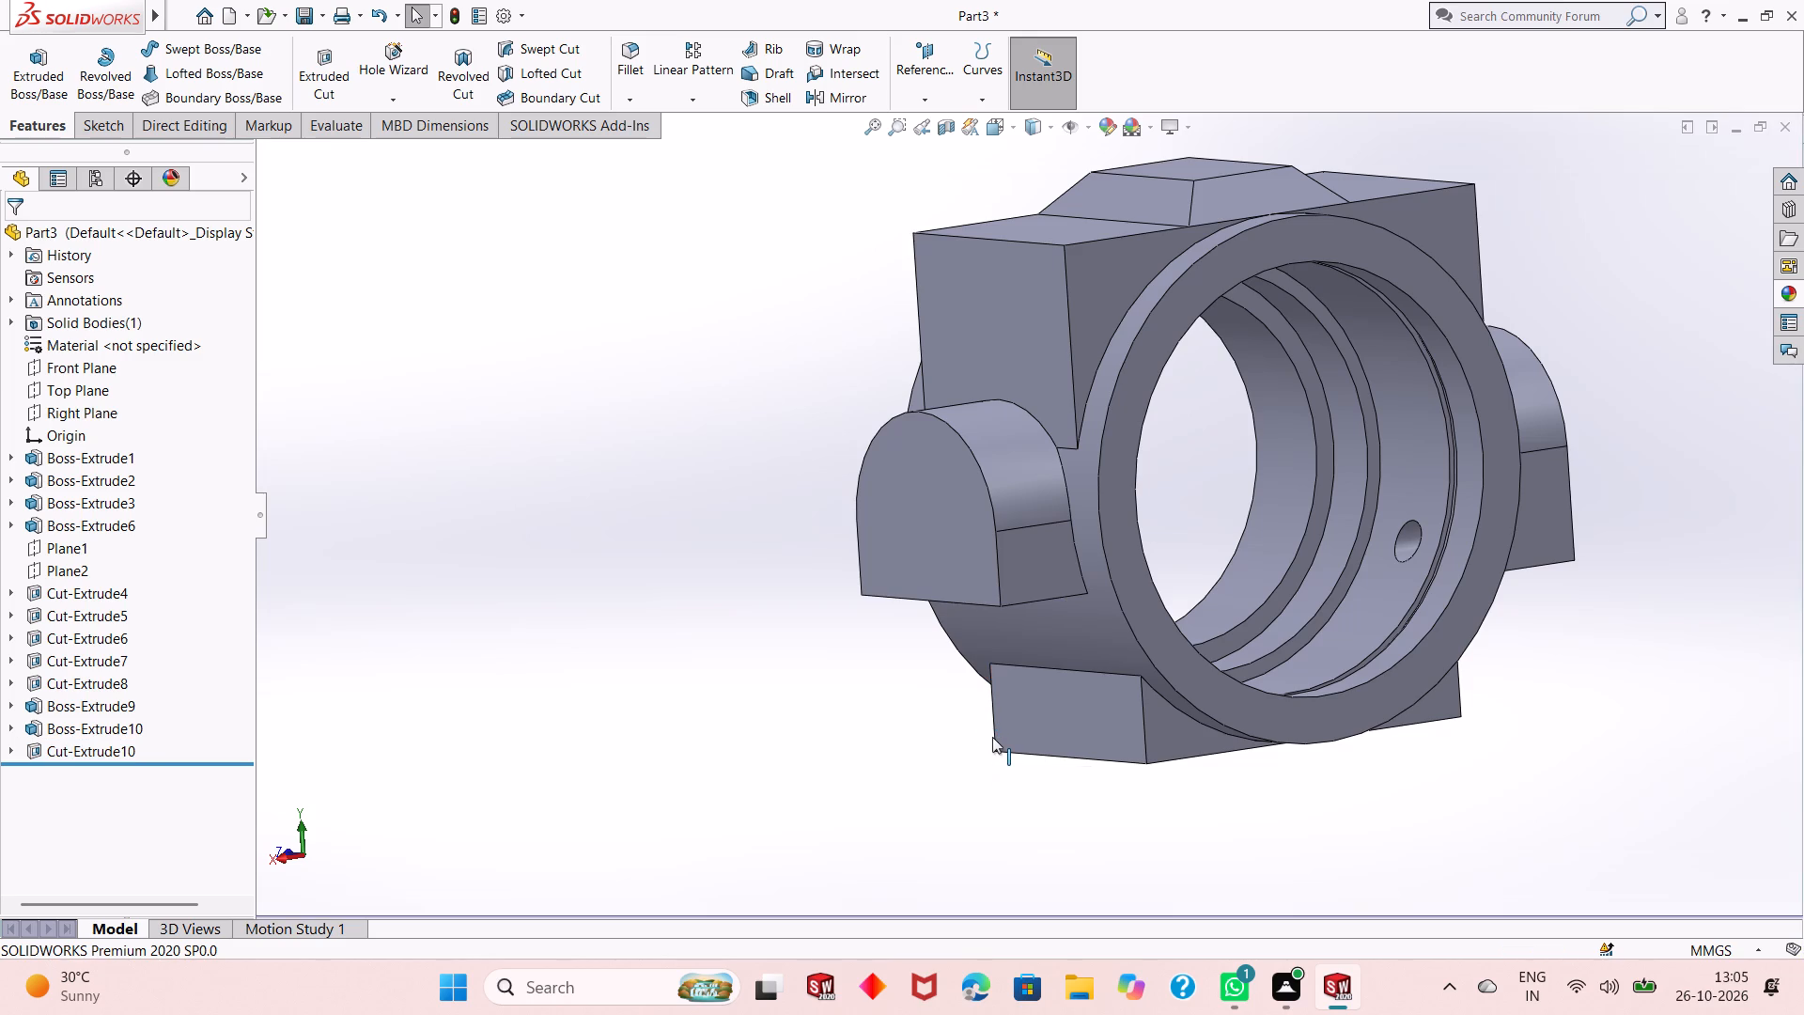
key(ctrl+z)
key(ctrl+z)
key(ctrl+z)
key(ctrl+z)
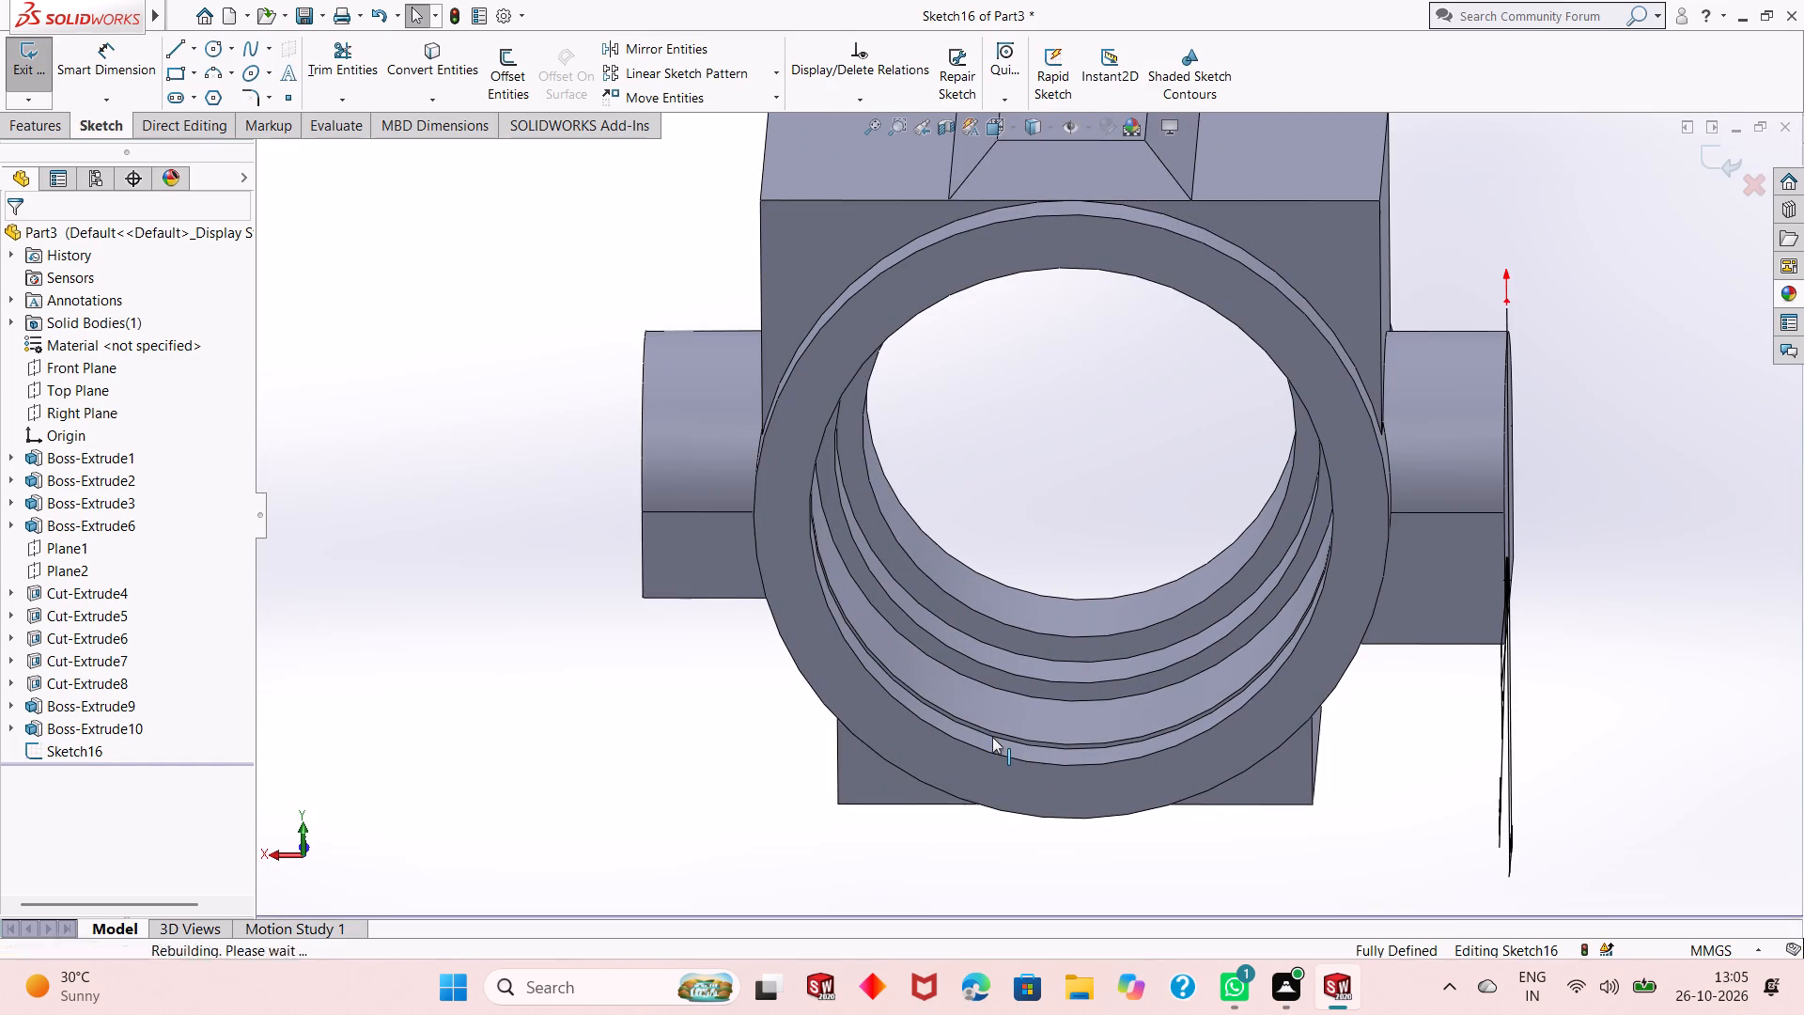
key(ctrl+z)
key(ctrl+z)
key(ctrl+z)
key(ctrl+z)
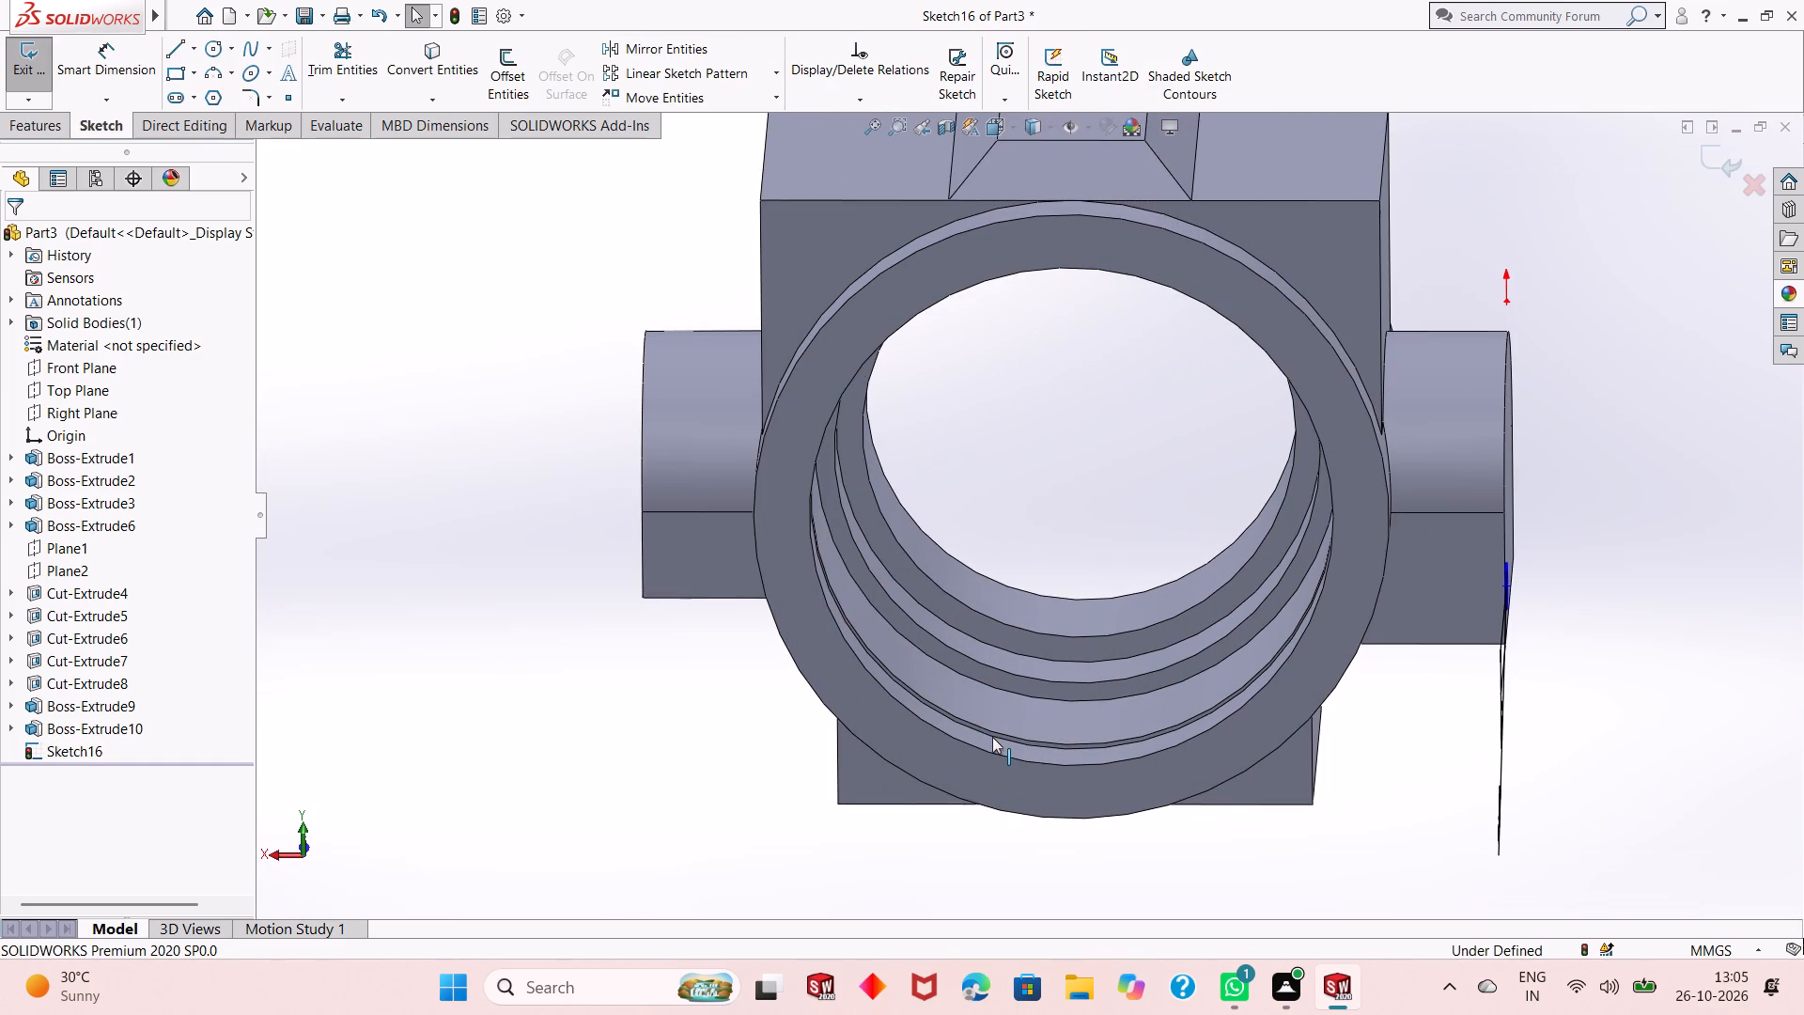
key(ctrl+z)
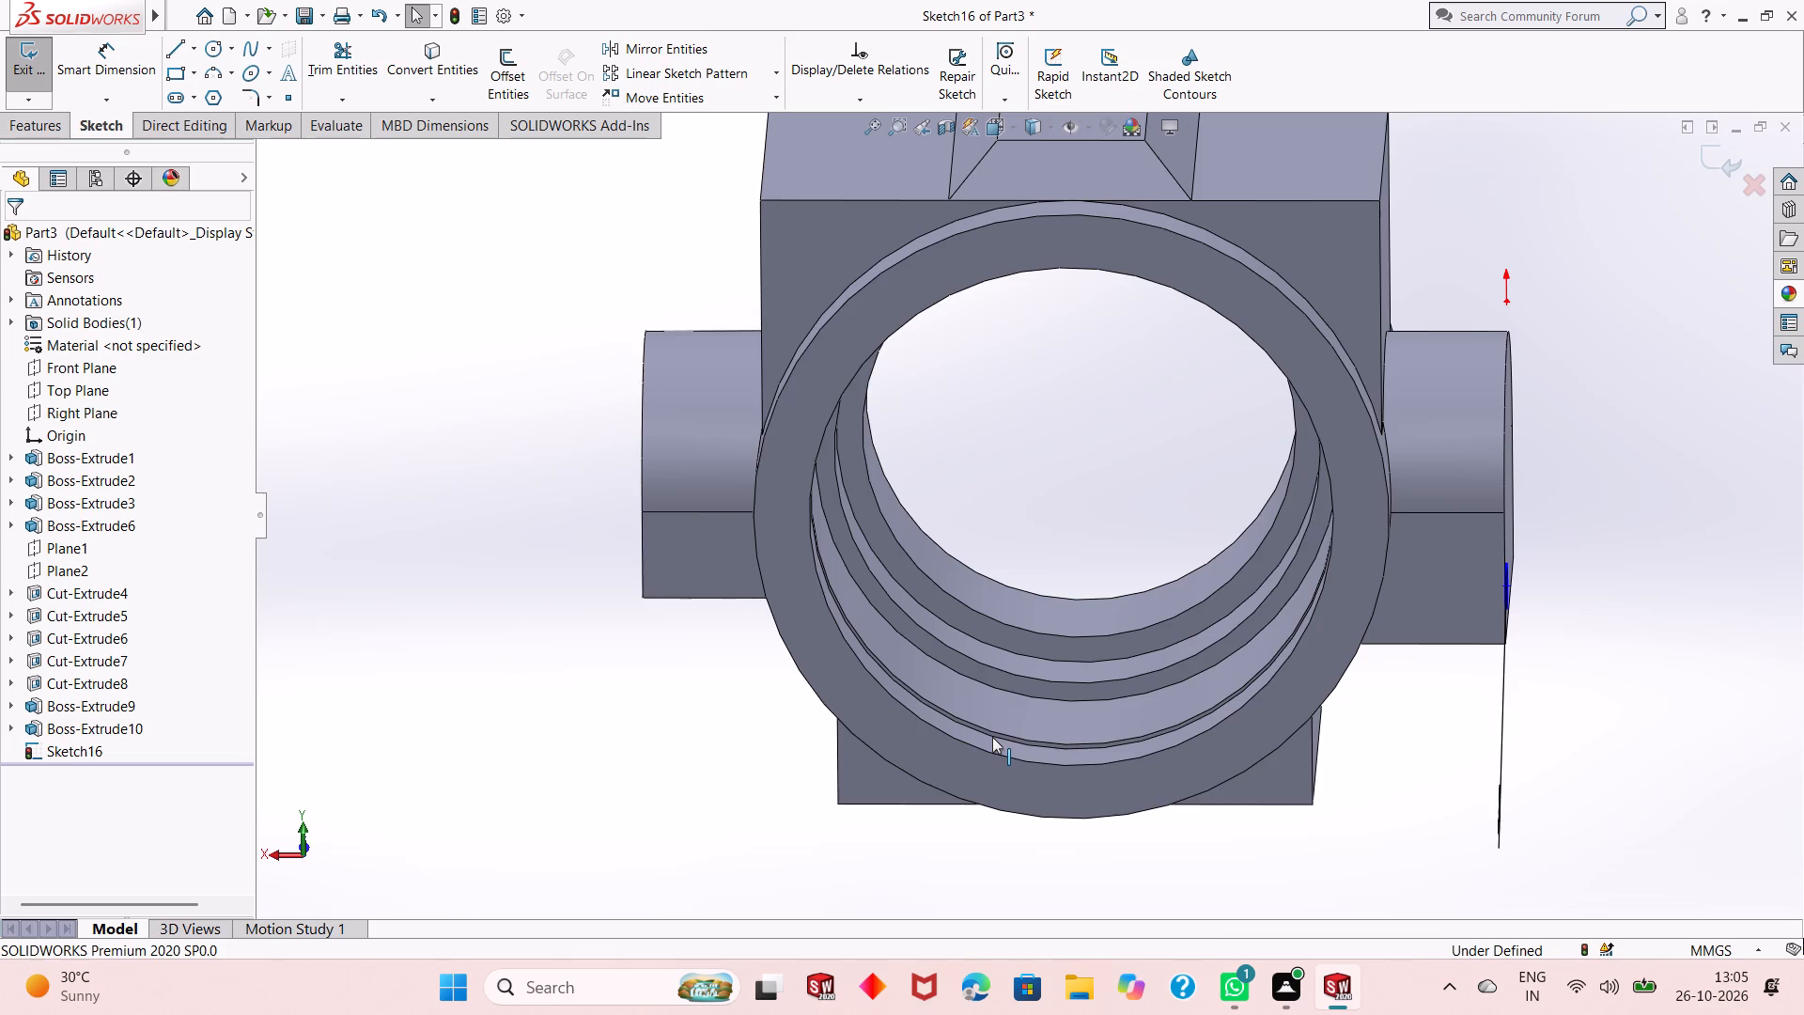
key(ctrl+z)
key(ctrl+z)
key(ctrl+z)
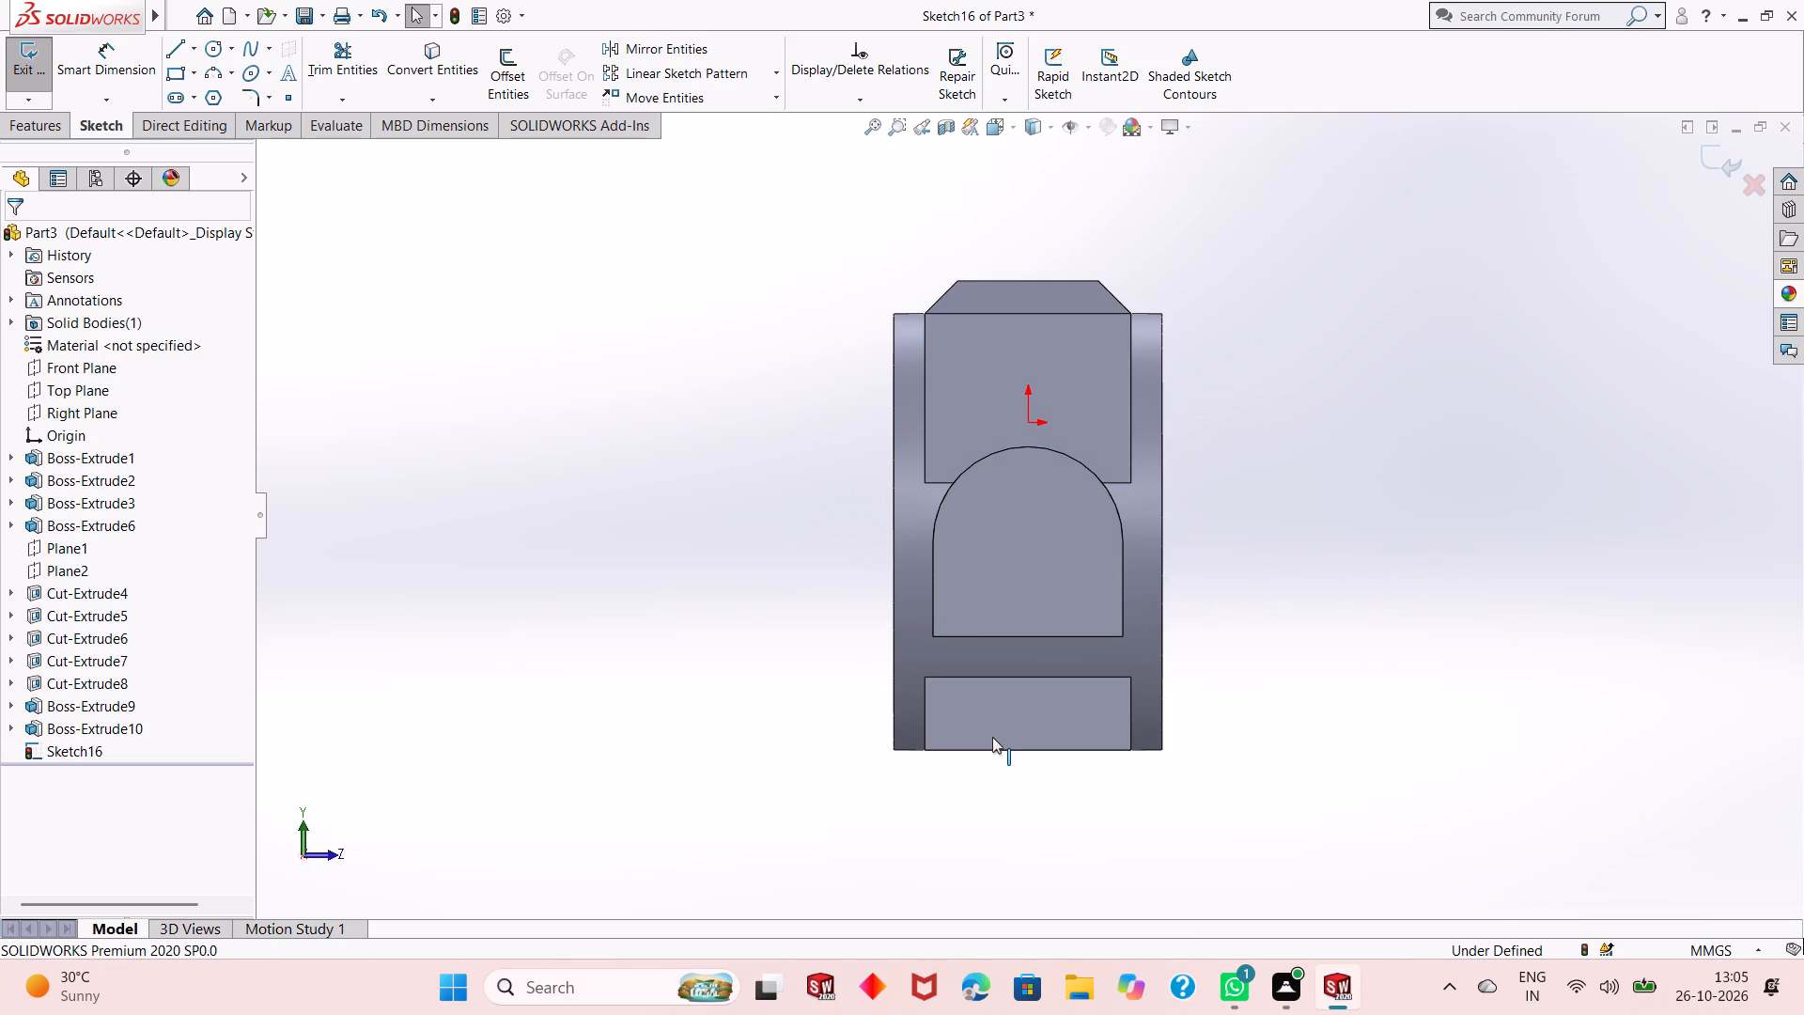
key(ctrl+z)
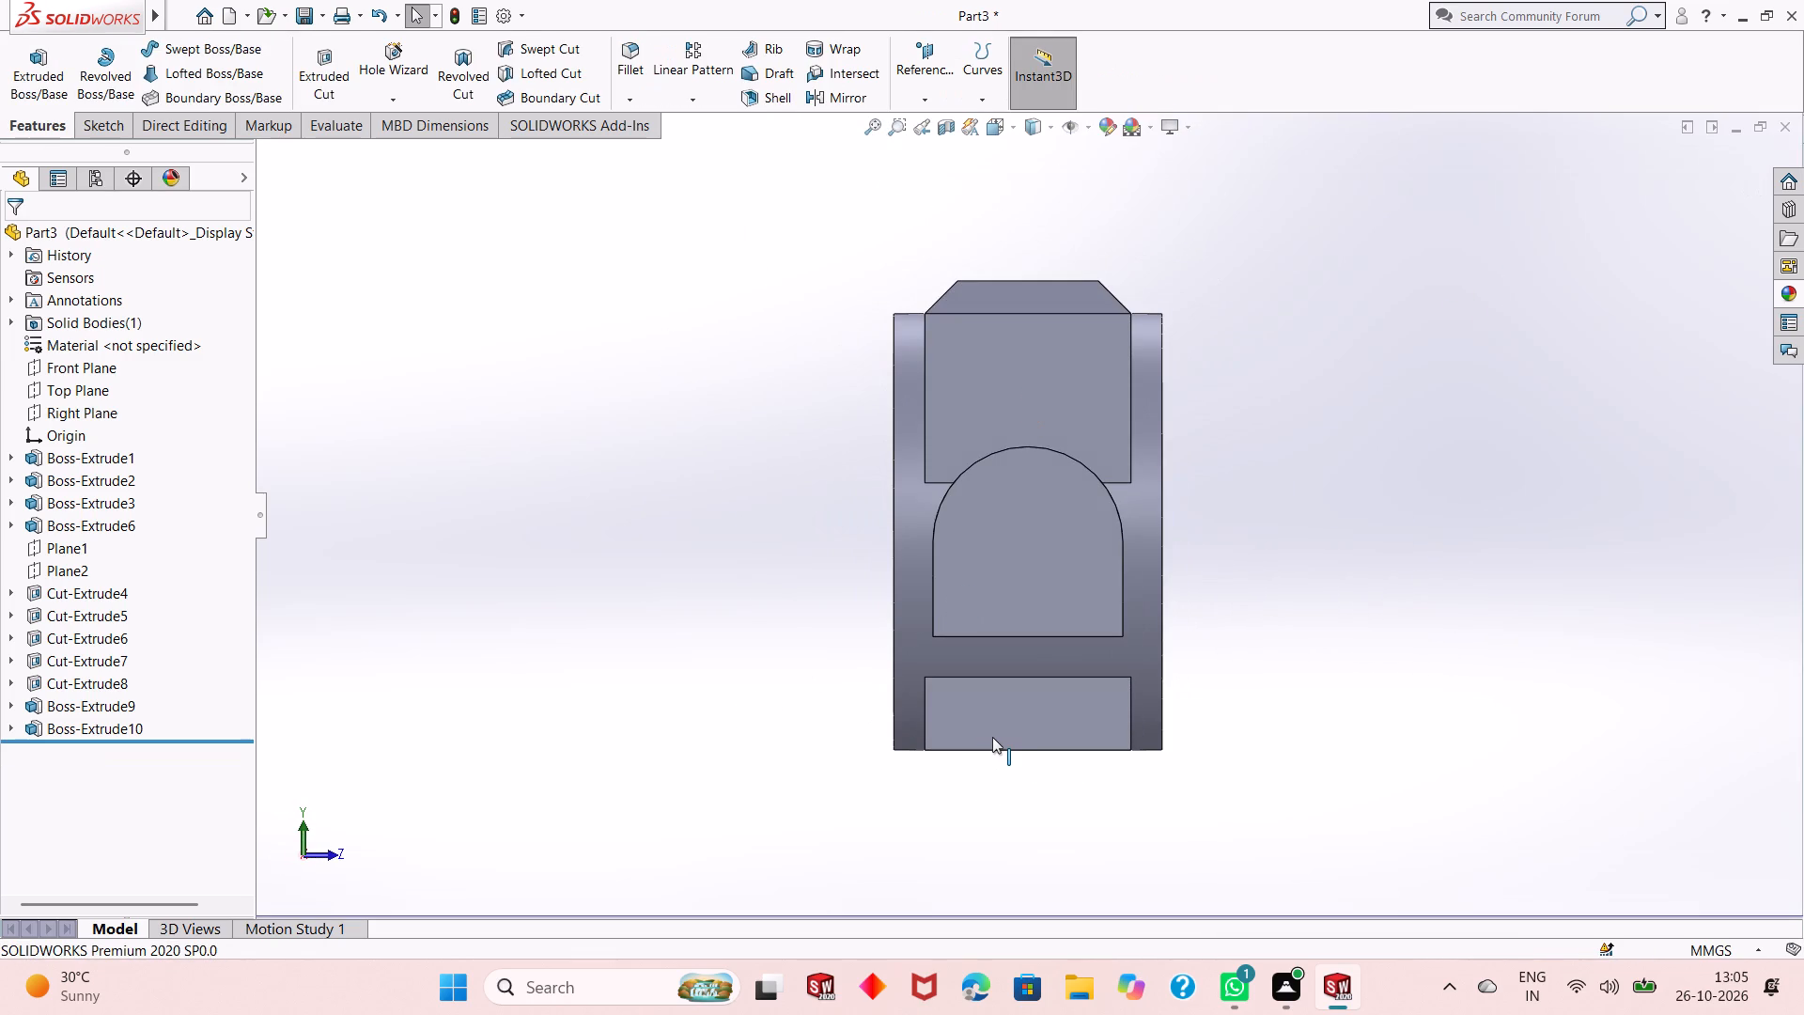
Edit the Boss-Extrude9 side boss sketch, setting the arc centre's height above the base's bottom edge to 59.7 mm (88.7-29).
middle_drag(1055, 634, 1362, 628)
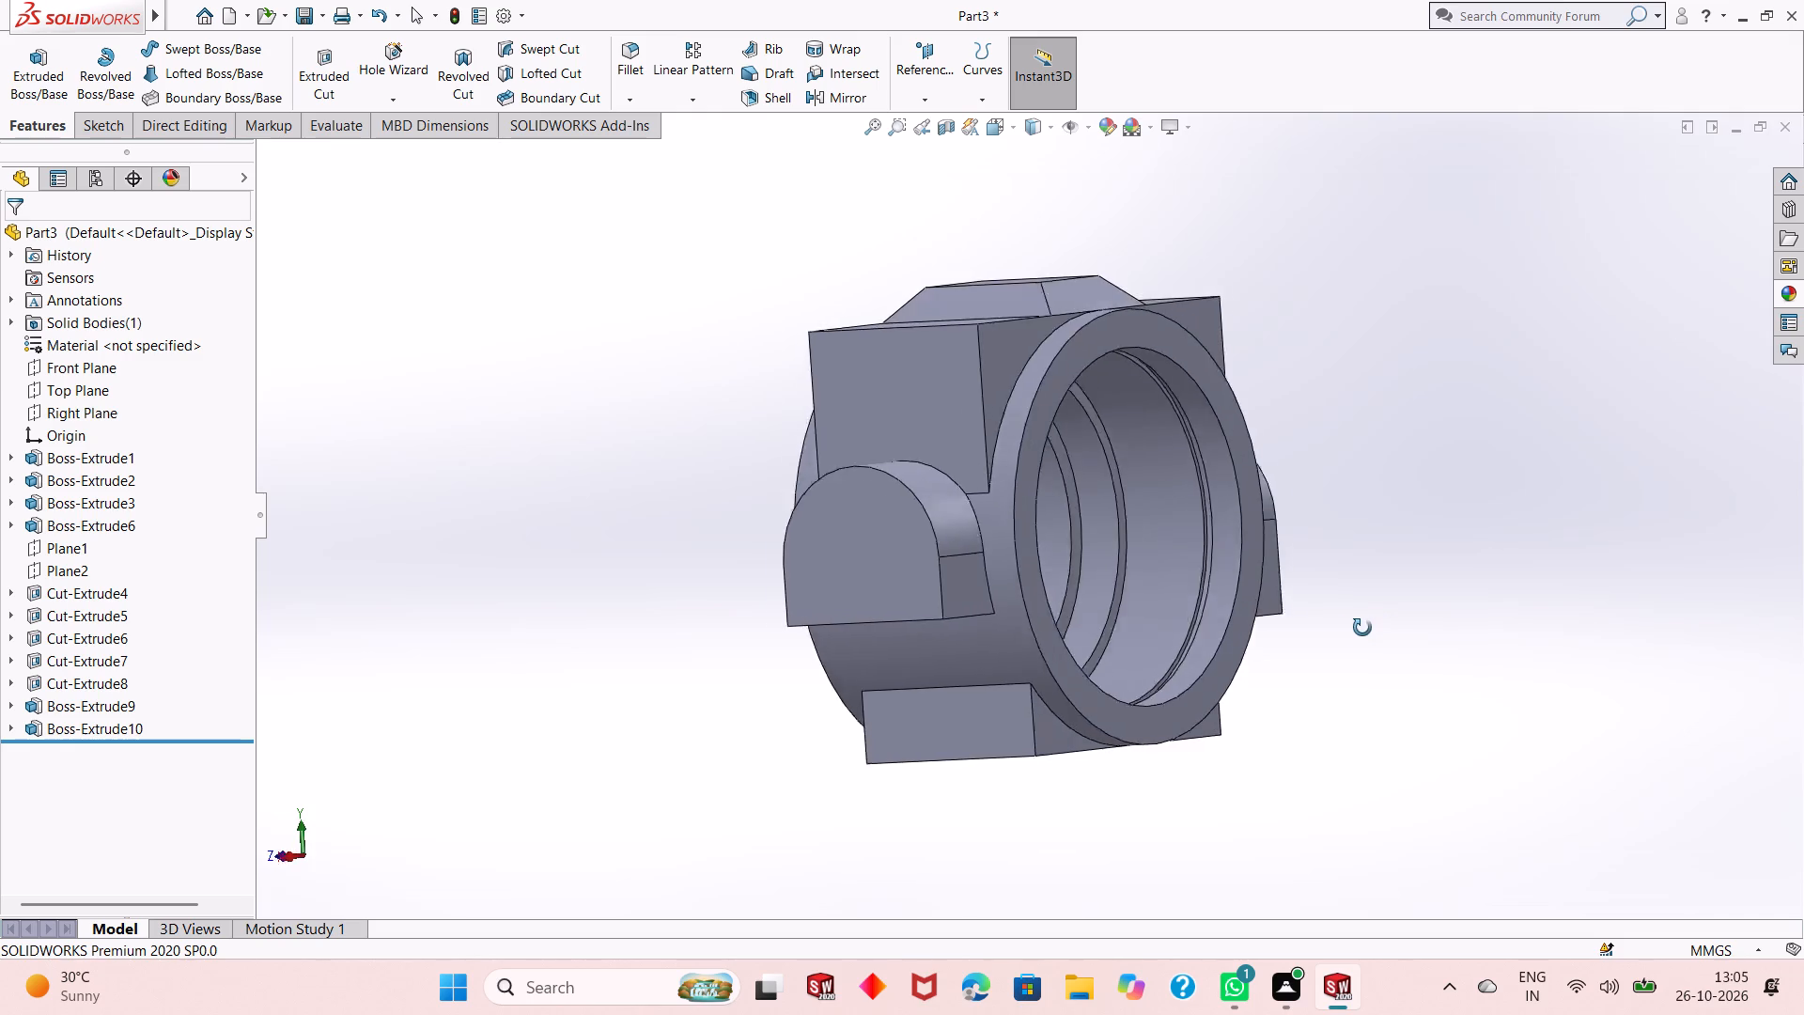
middle_drag(1362, 628, 1197, 668)
middle_click(1352, 666)
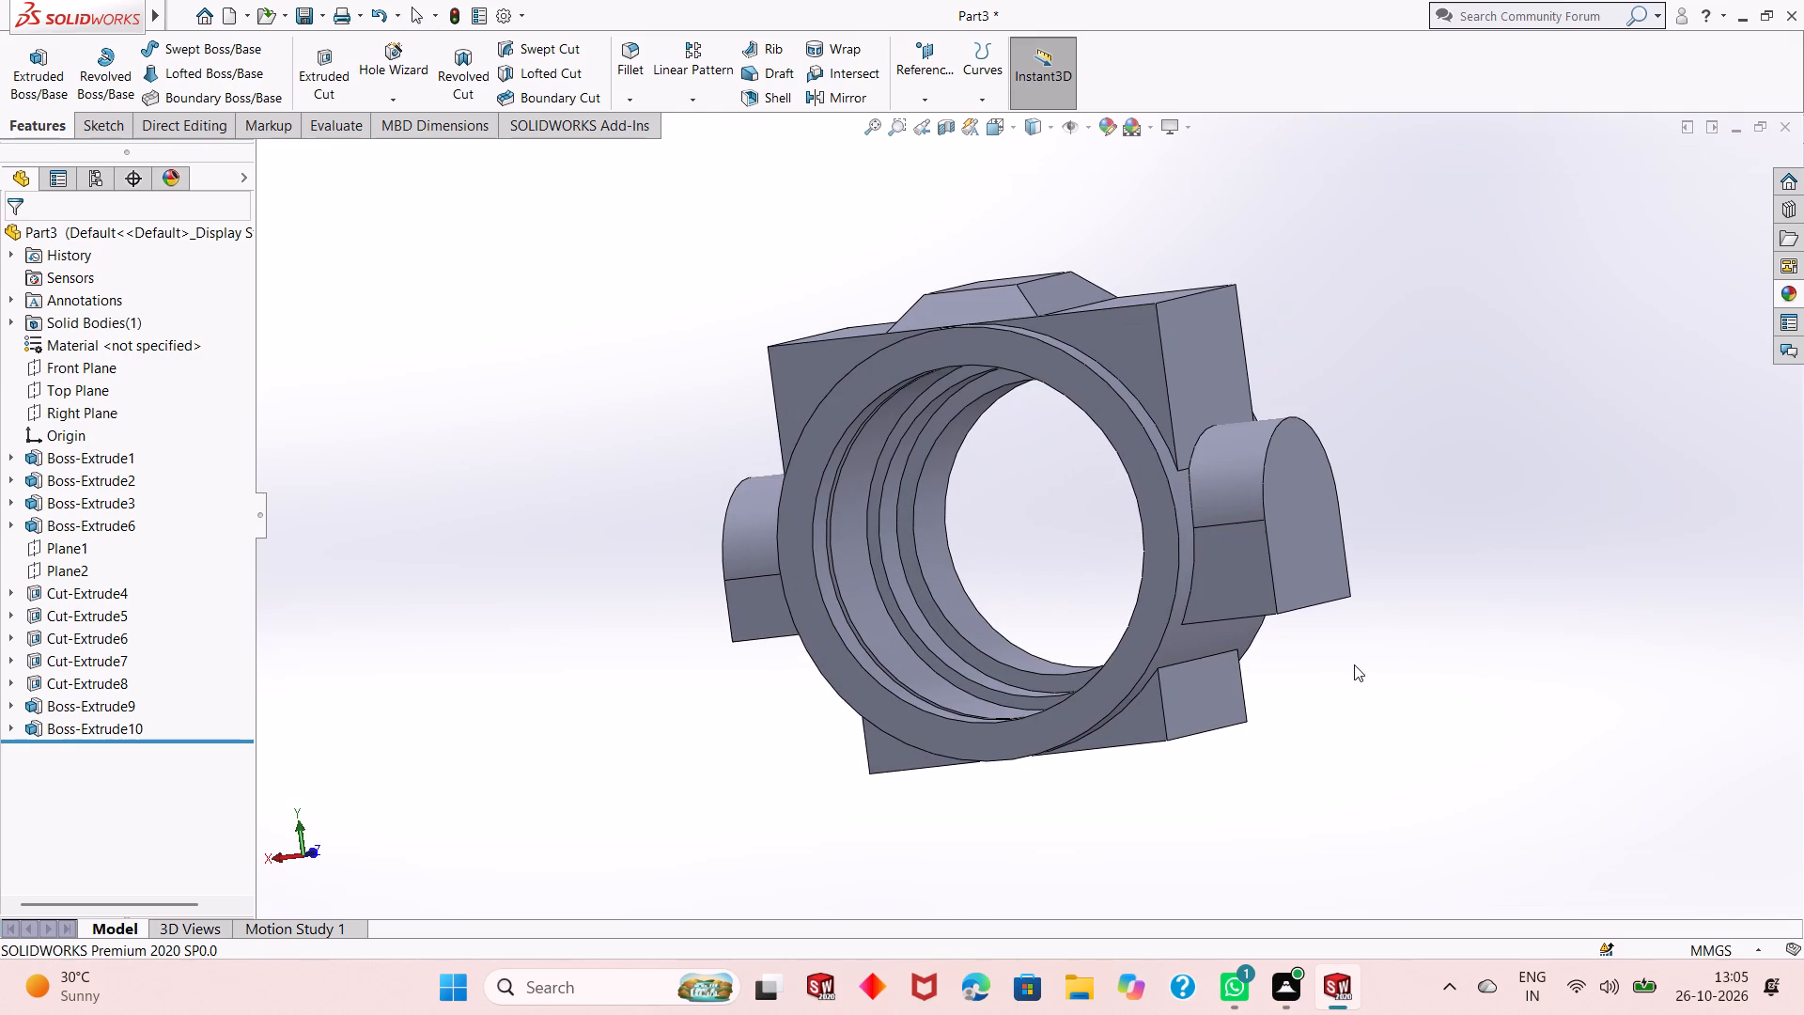
middle_click(1354, 664)
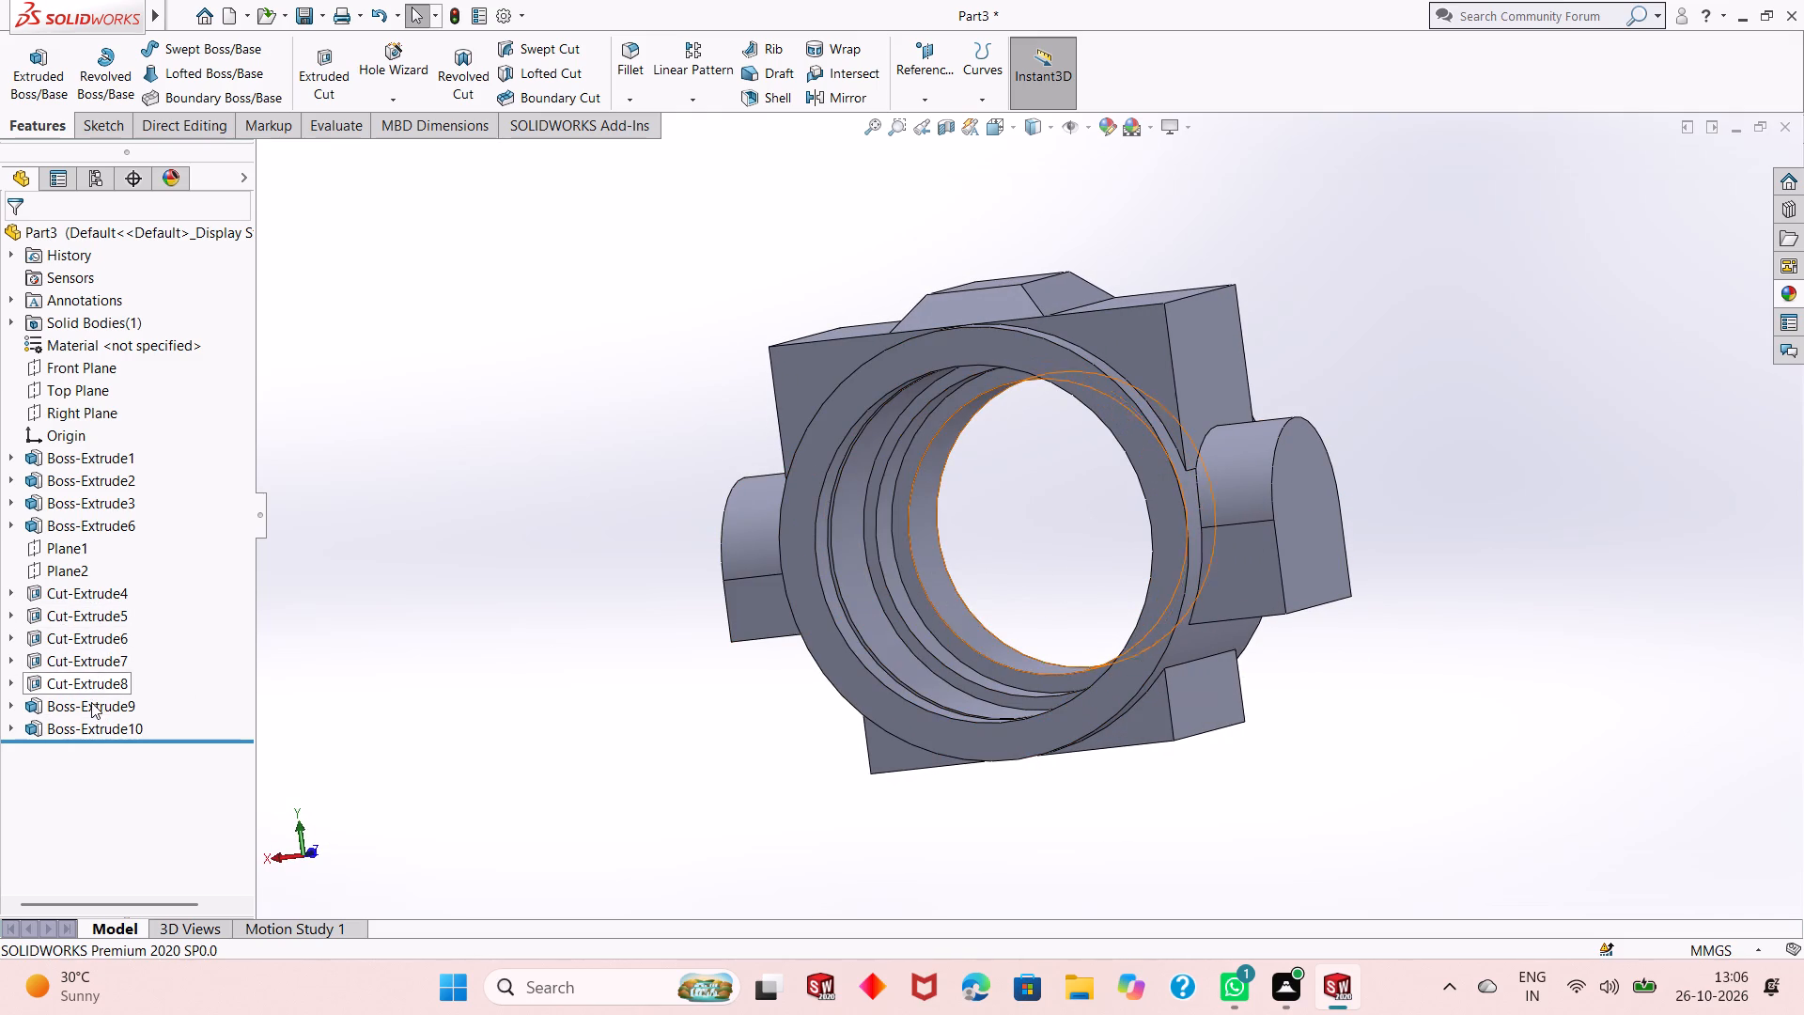
click(10, 710)
click(93, 736)
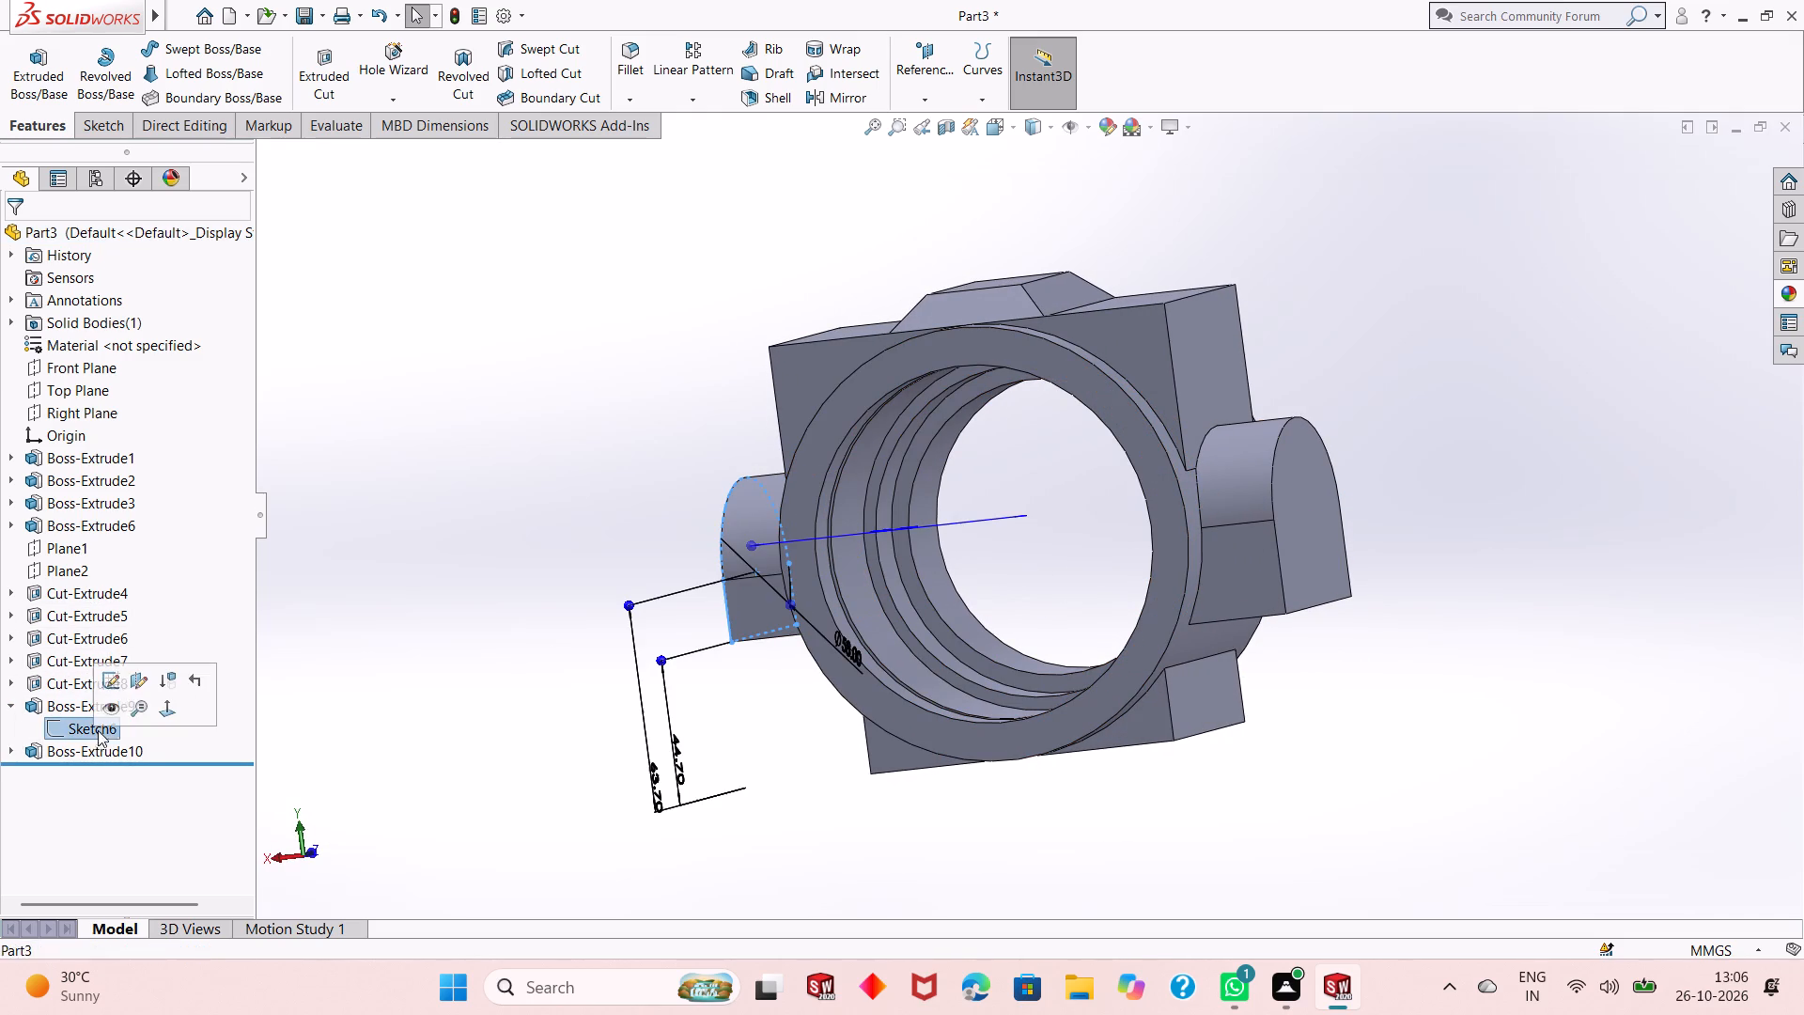
click(117, 683)
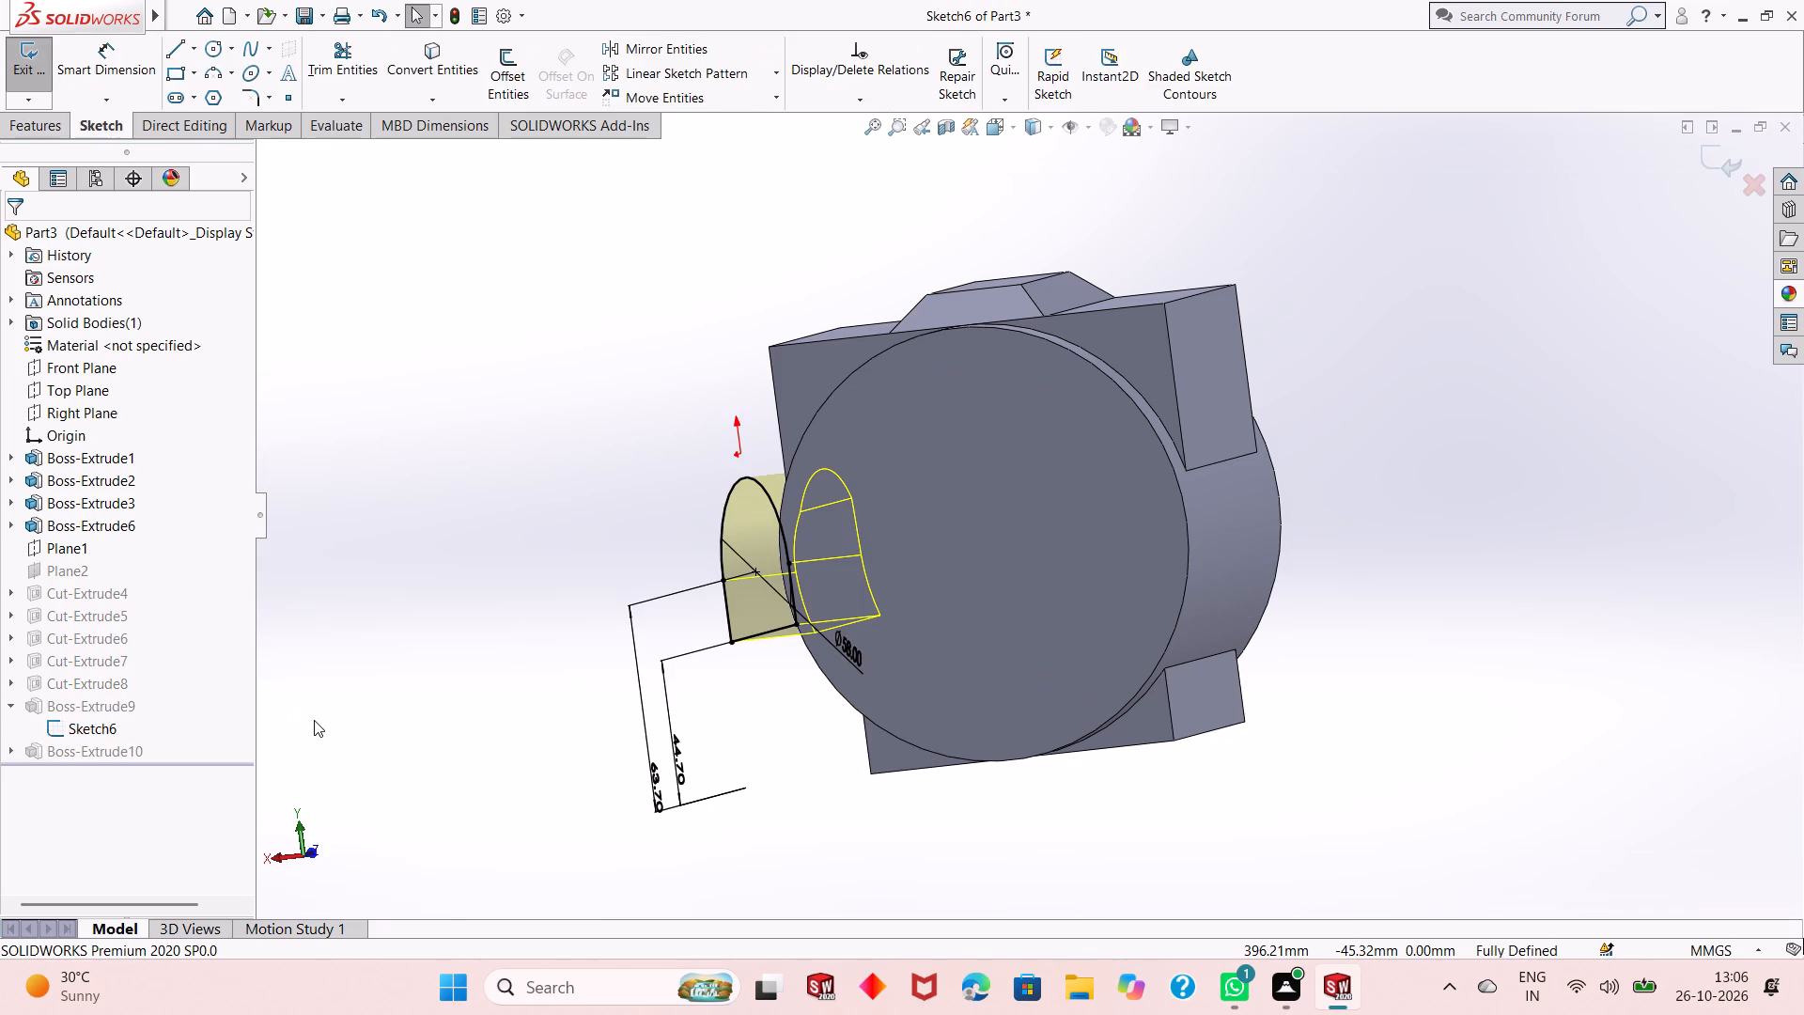
key(ctrl+8)
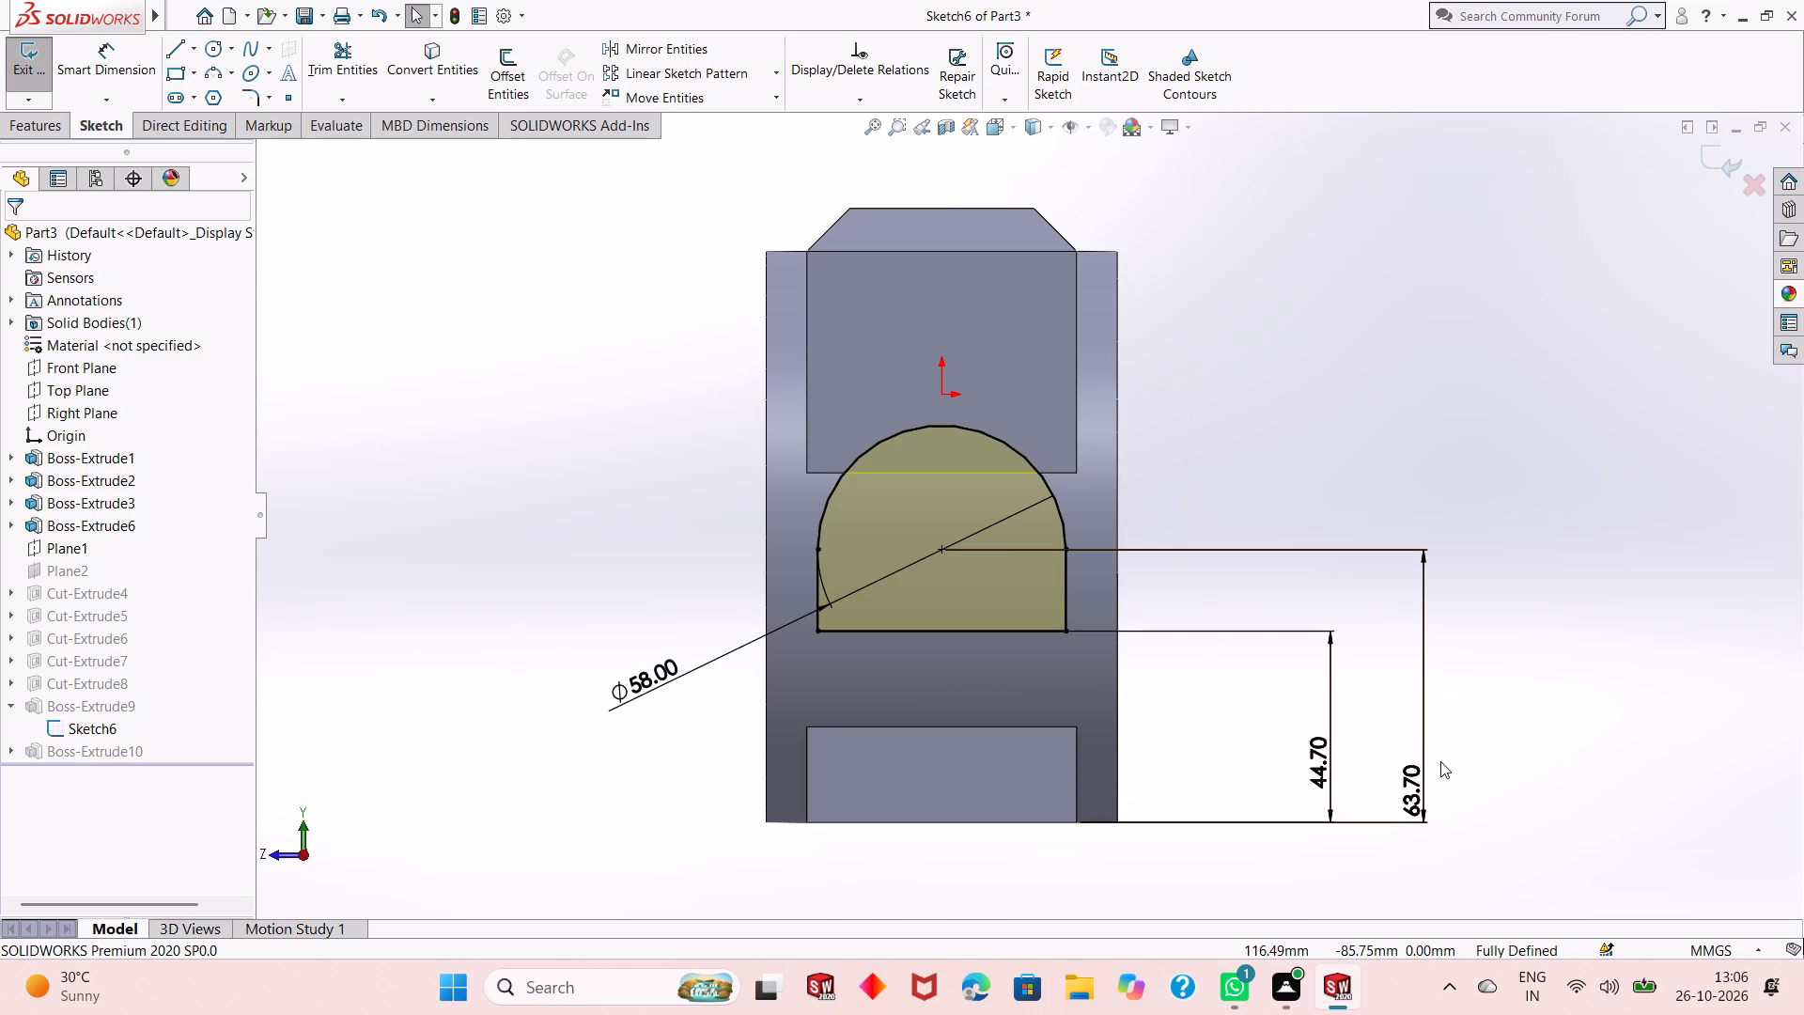
double_click(1409, 784)
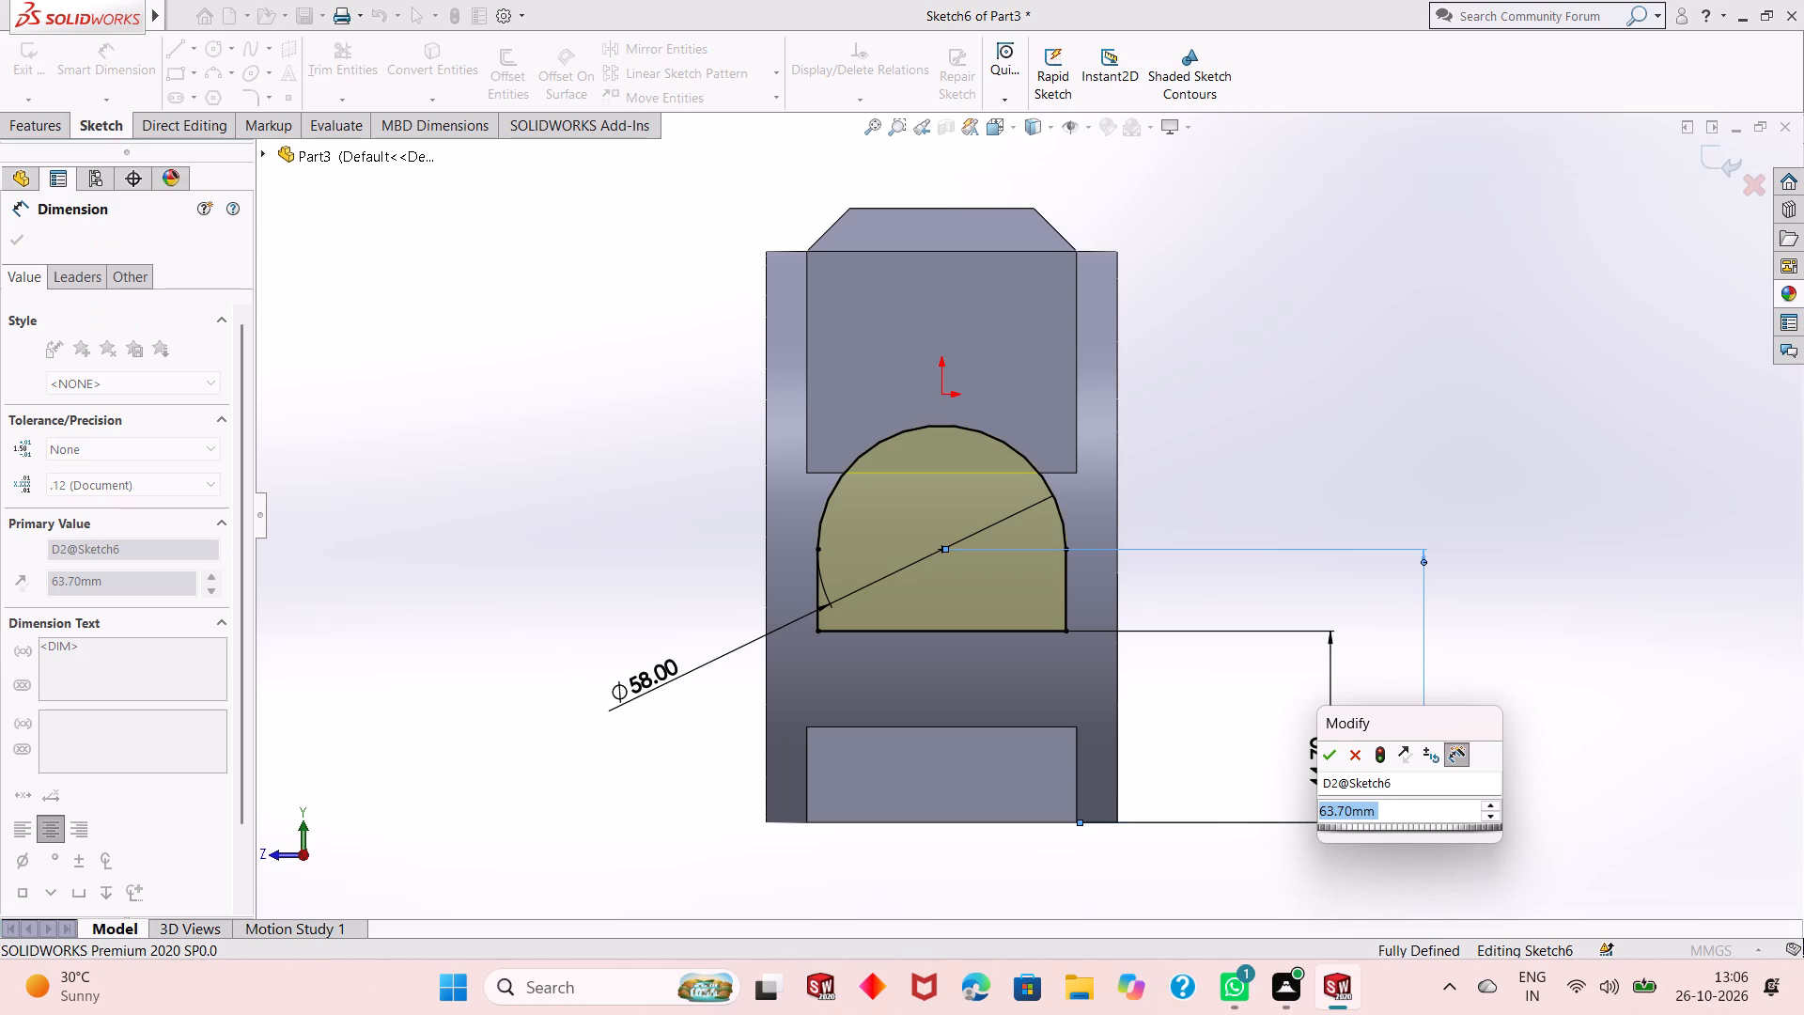
text(88.)
key(7)
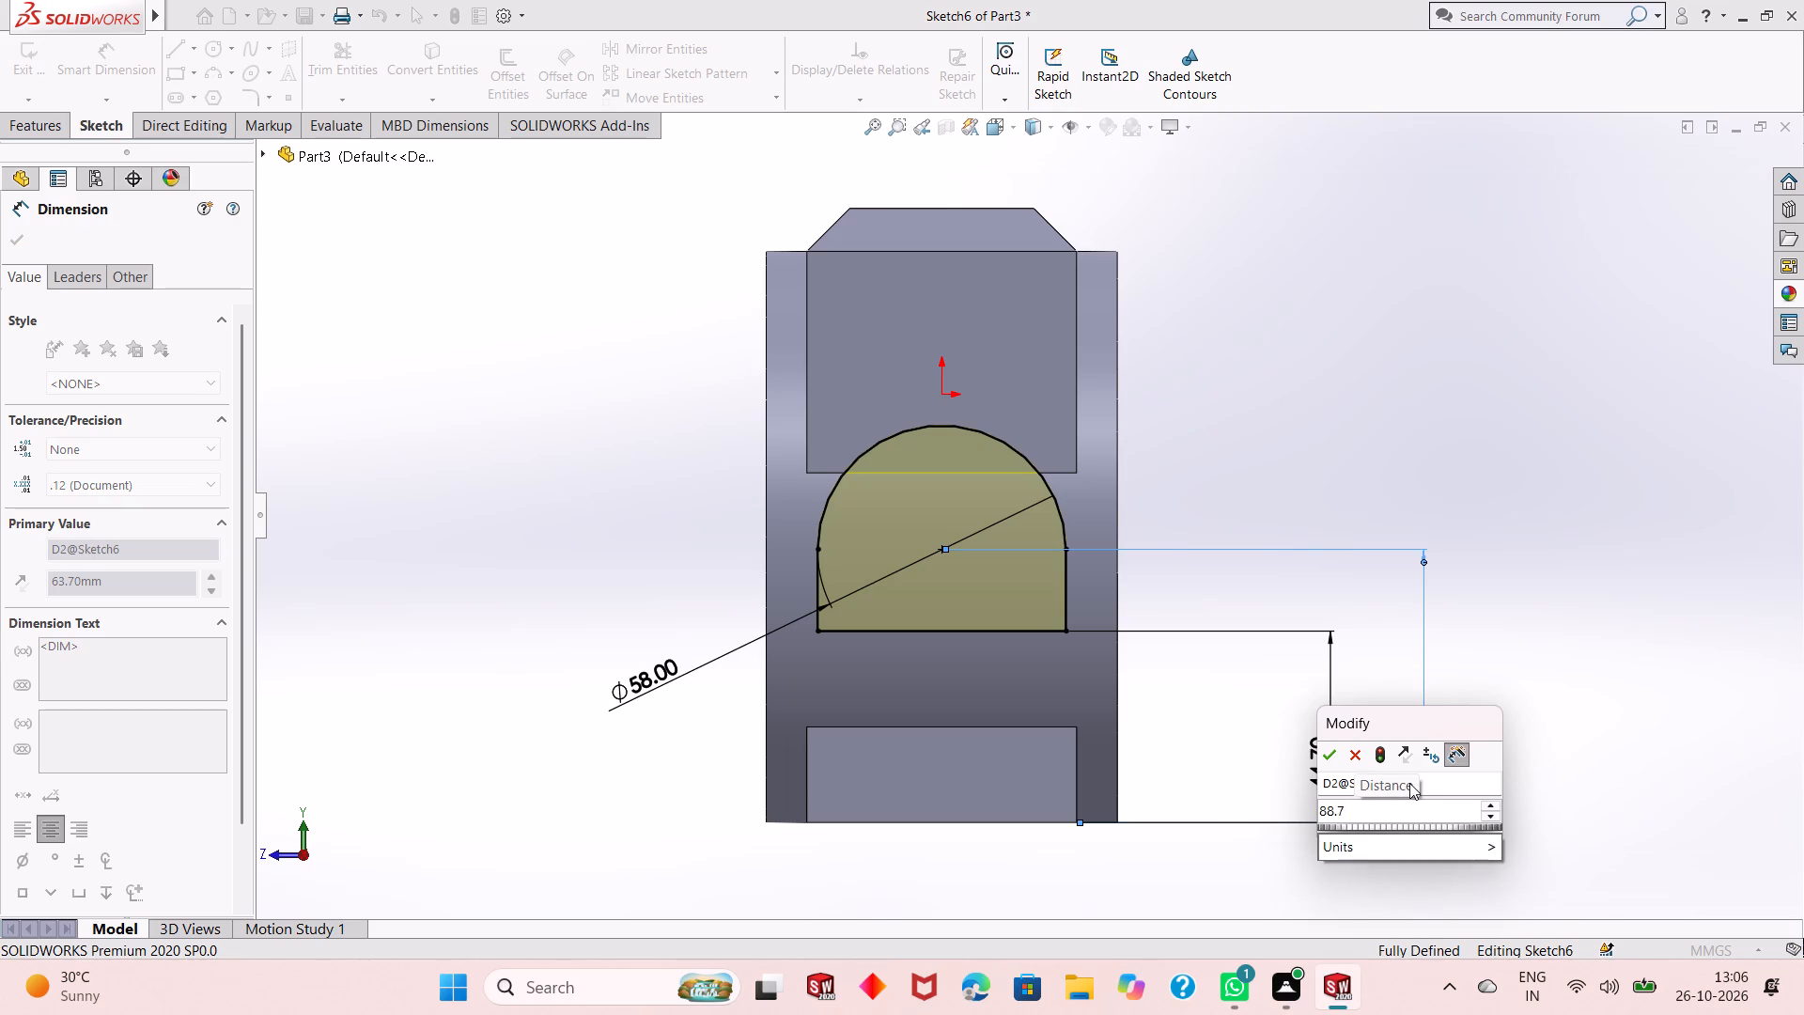
key(minus)
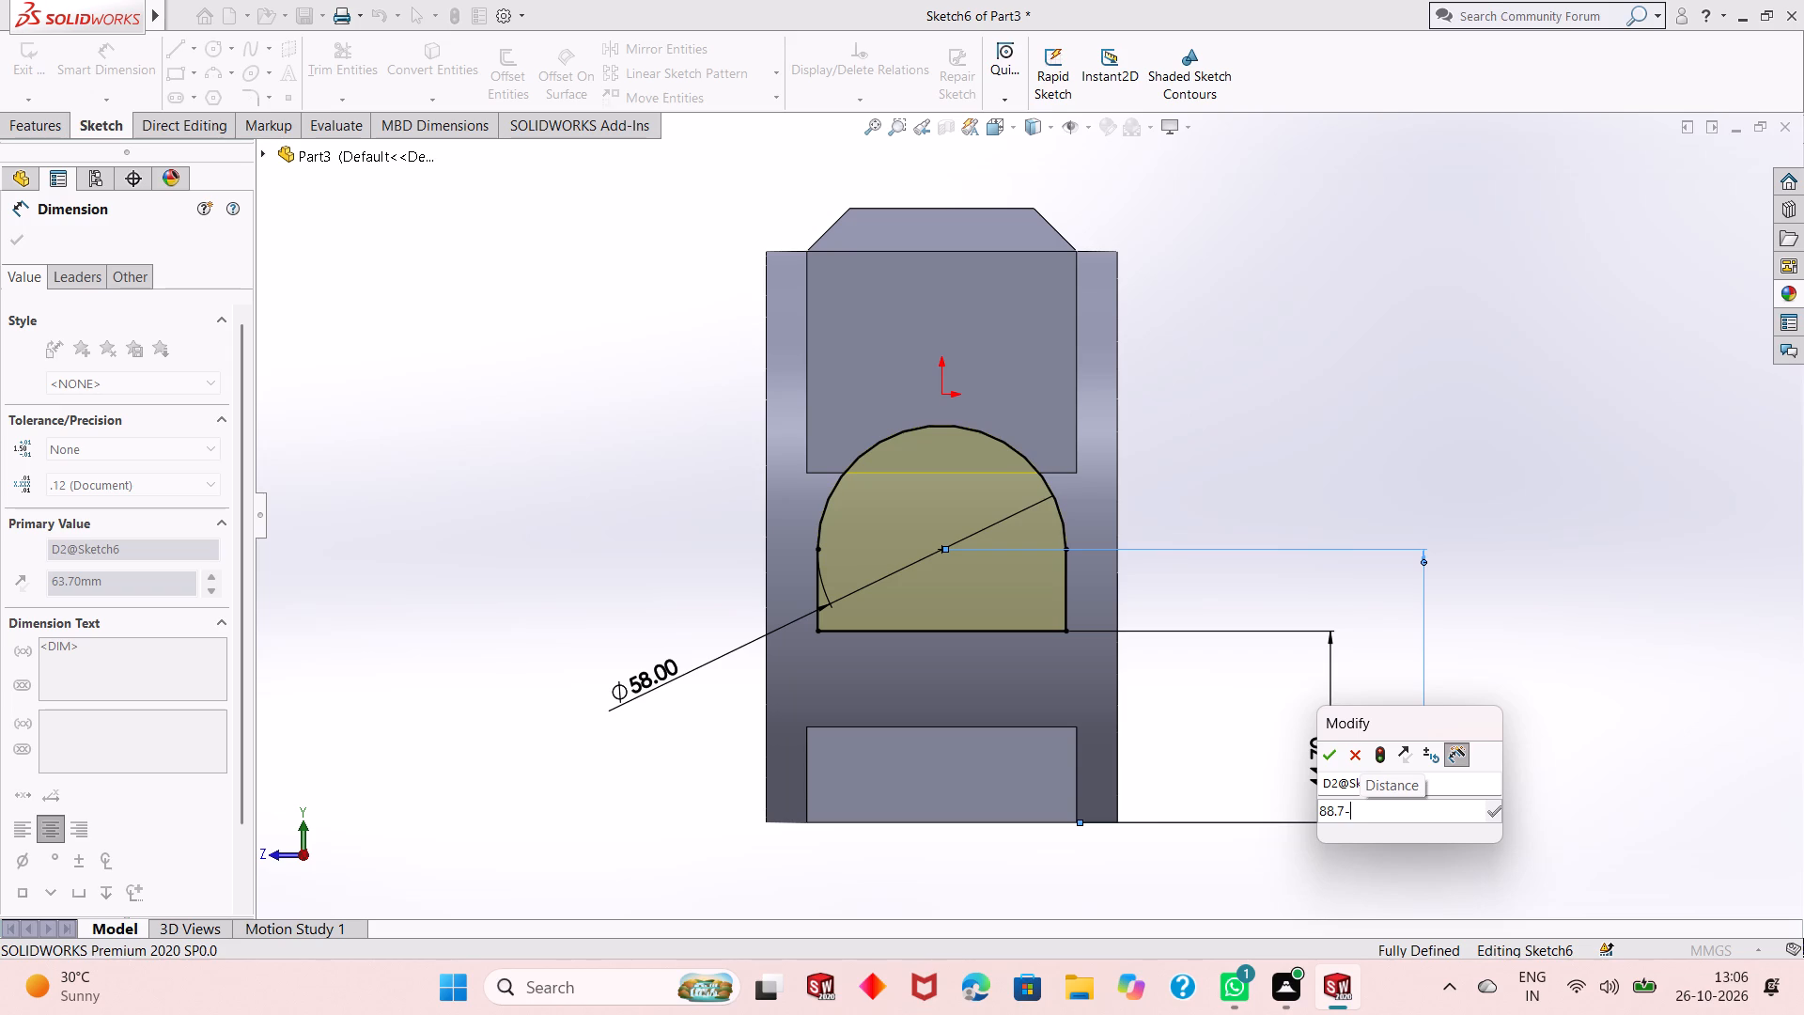
text(29)
key(Return)
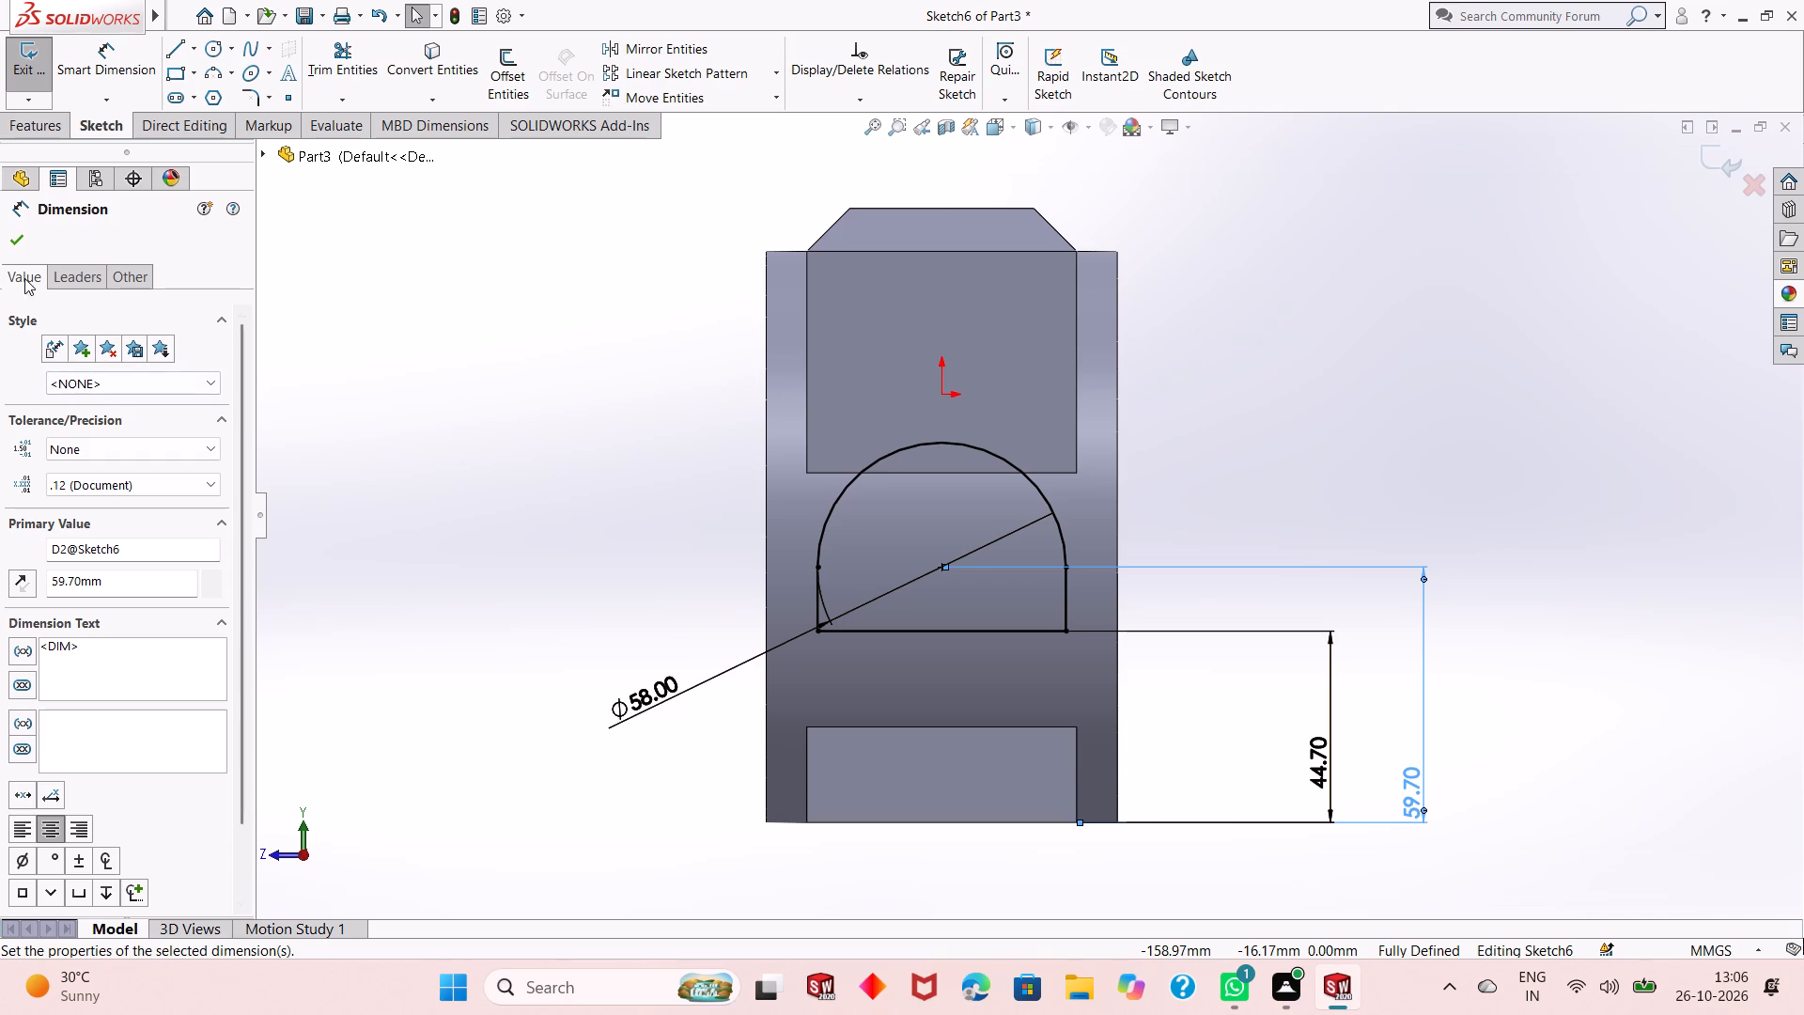
click(15, 236)
middle_drag(1378, 721, 1235, 740)
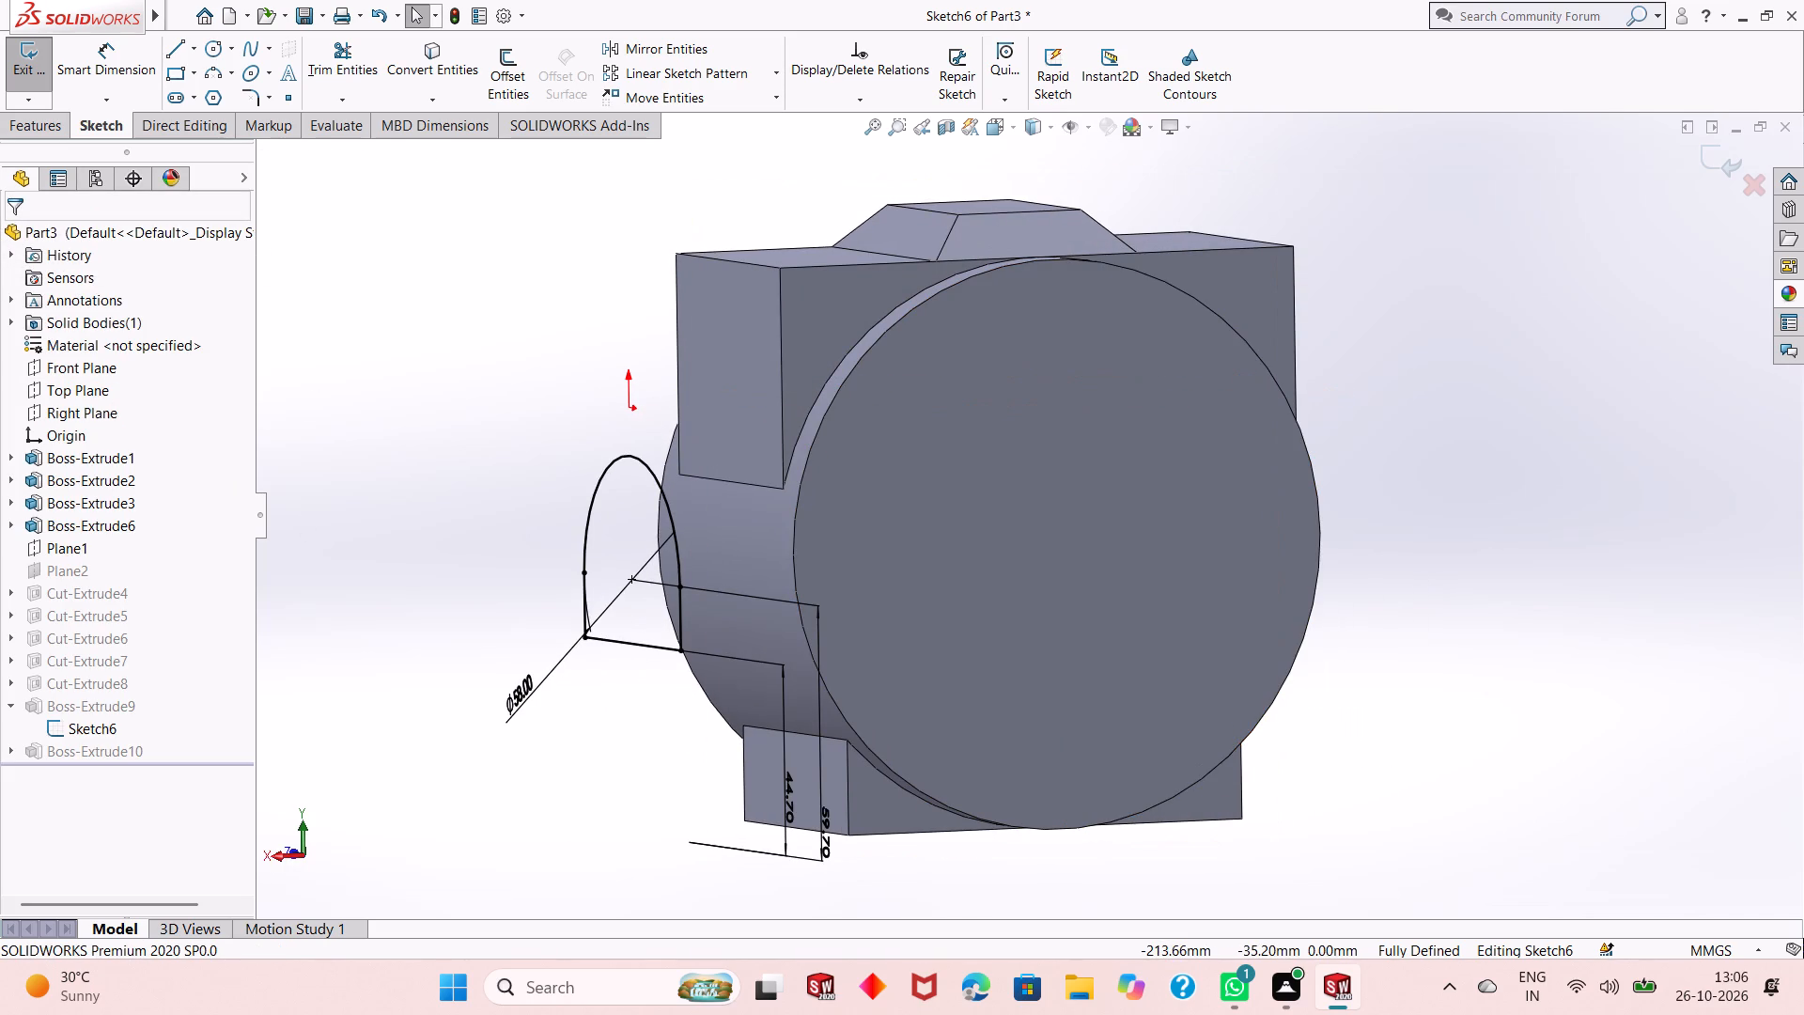
click(1720, 146)
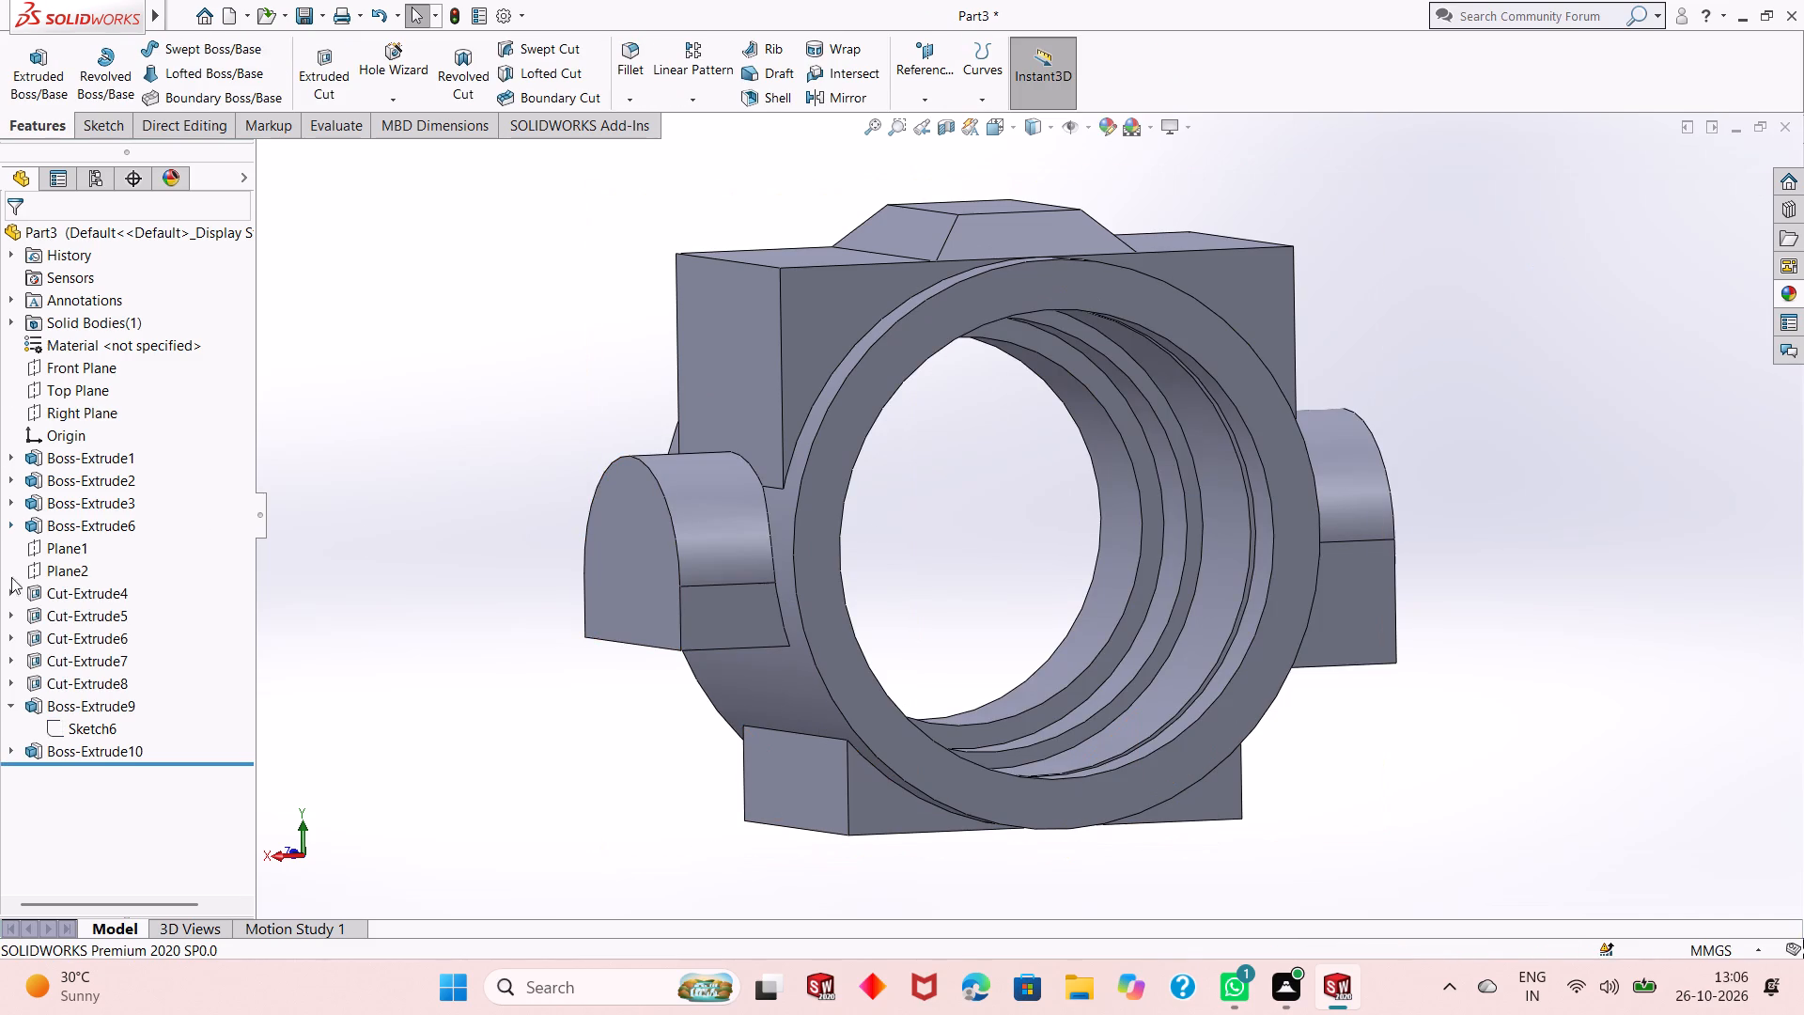
Edit the Boss-Extrude10 side boss sketch, setting the arc centre's height above the base's bottom edge to 59.7 mm (88.7-29).
click(8, 710)
click(14, 732)
click(55, 754)
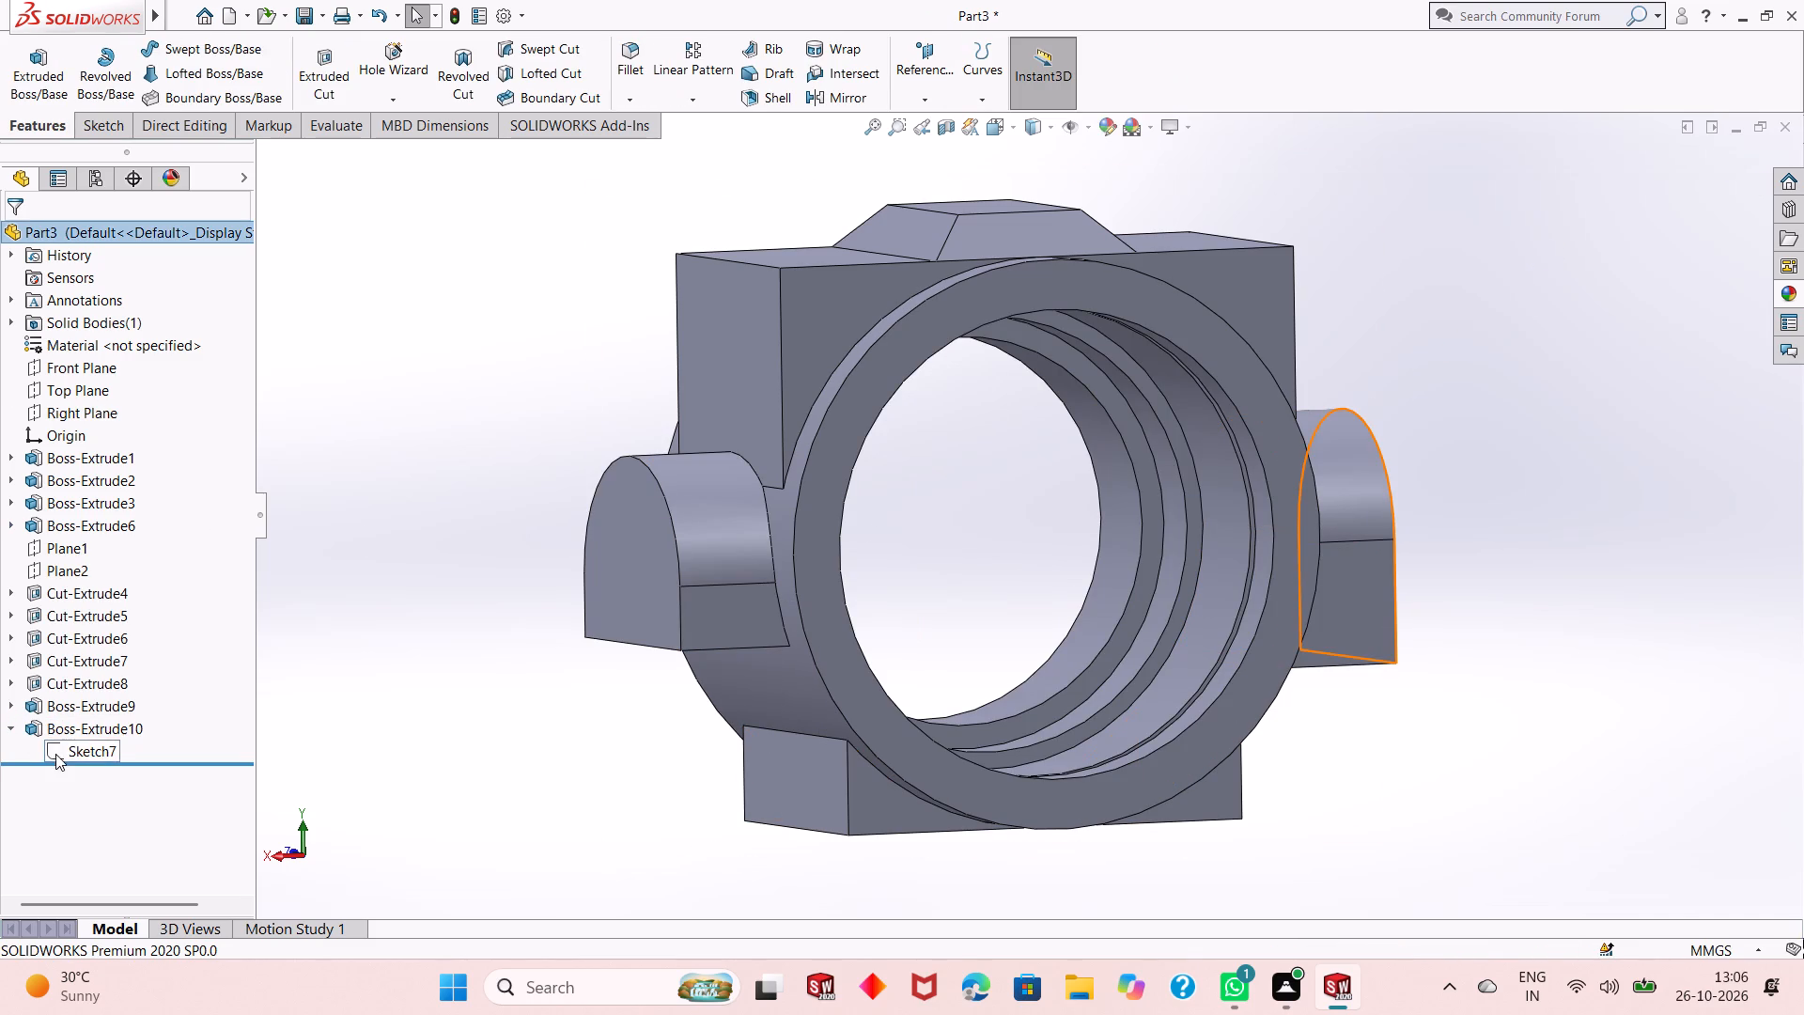
click(70, 699)
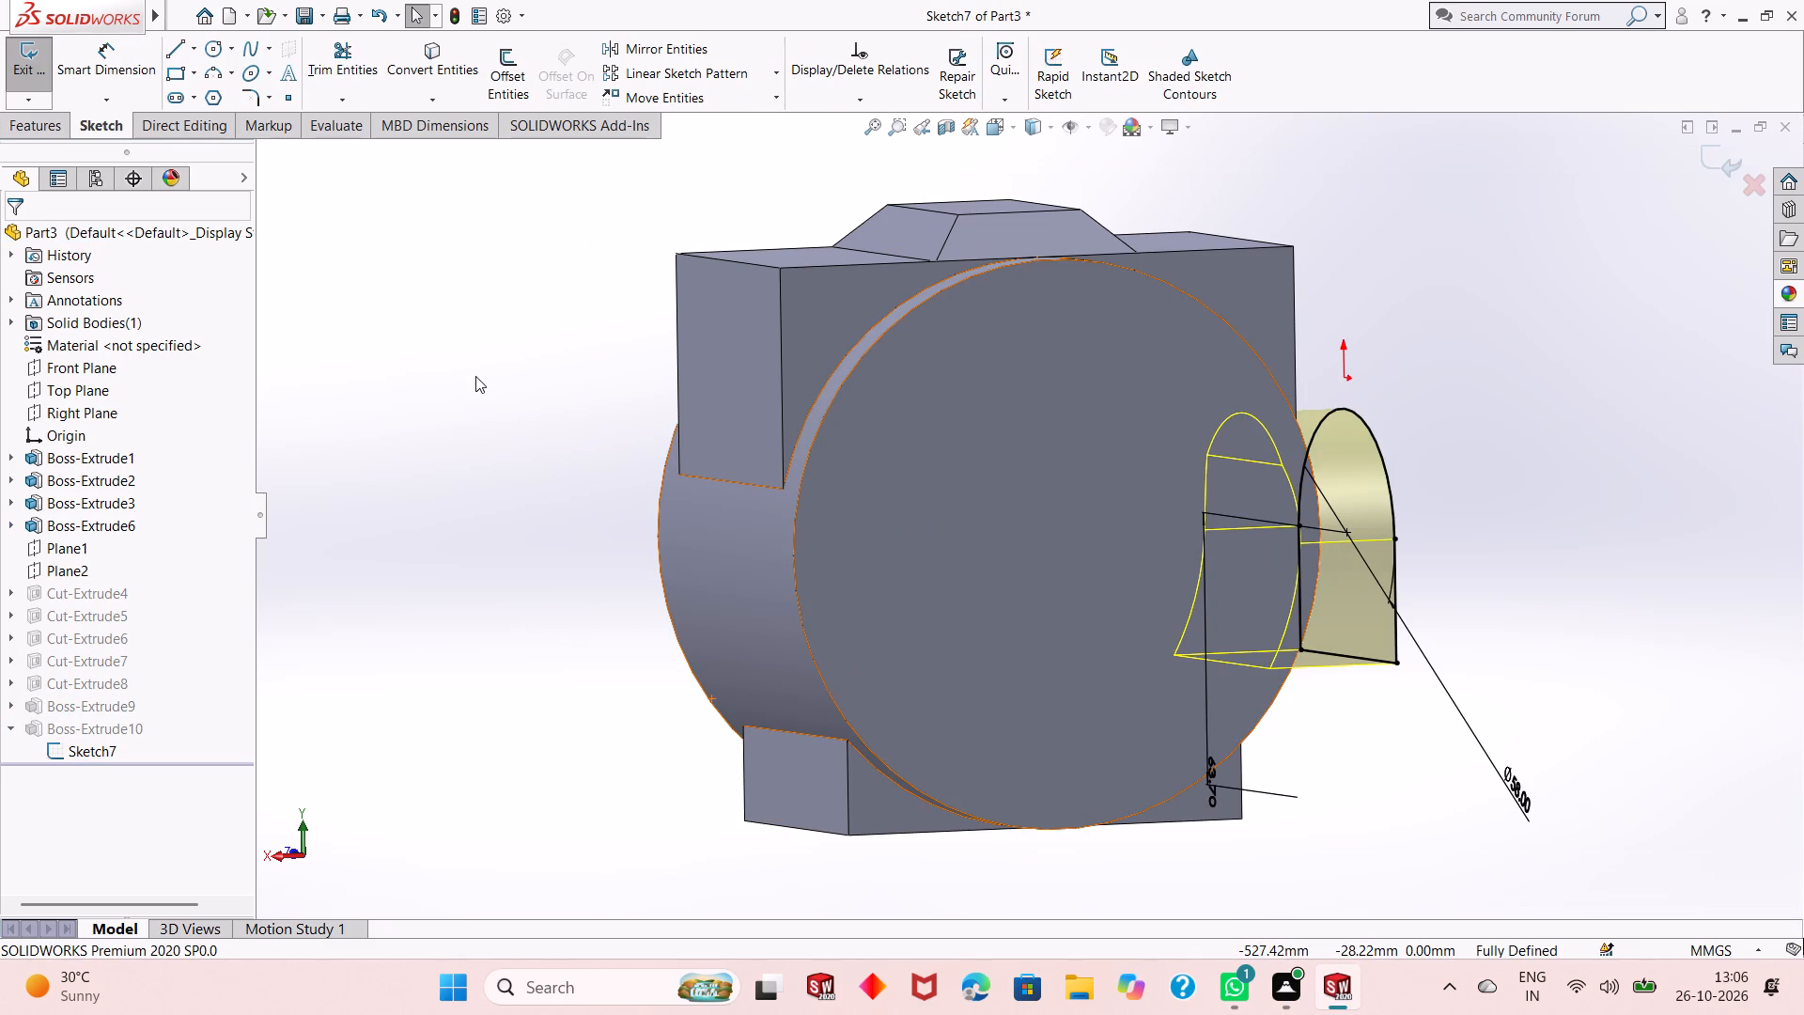
key(ctrl+8)
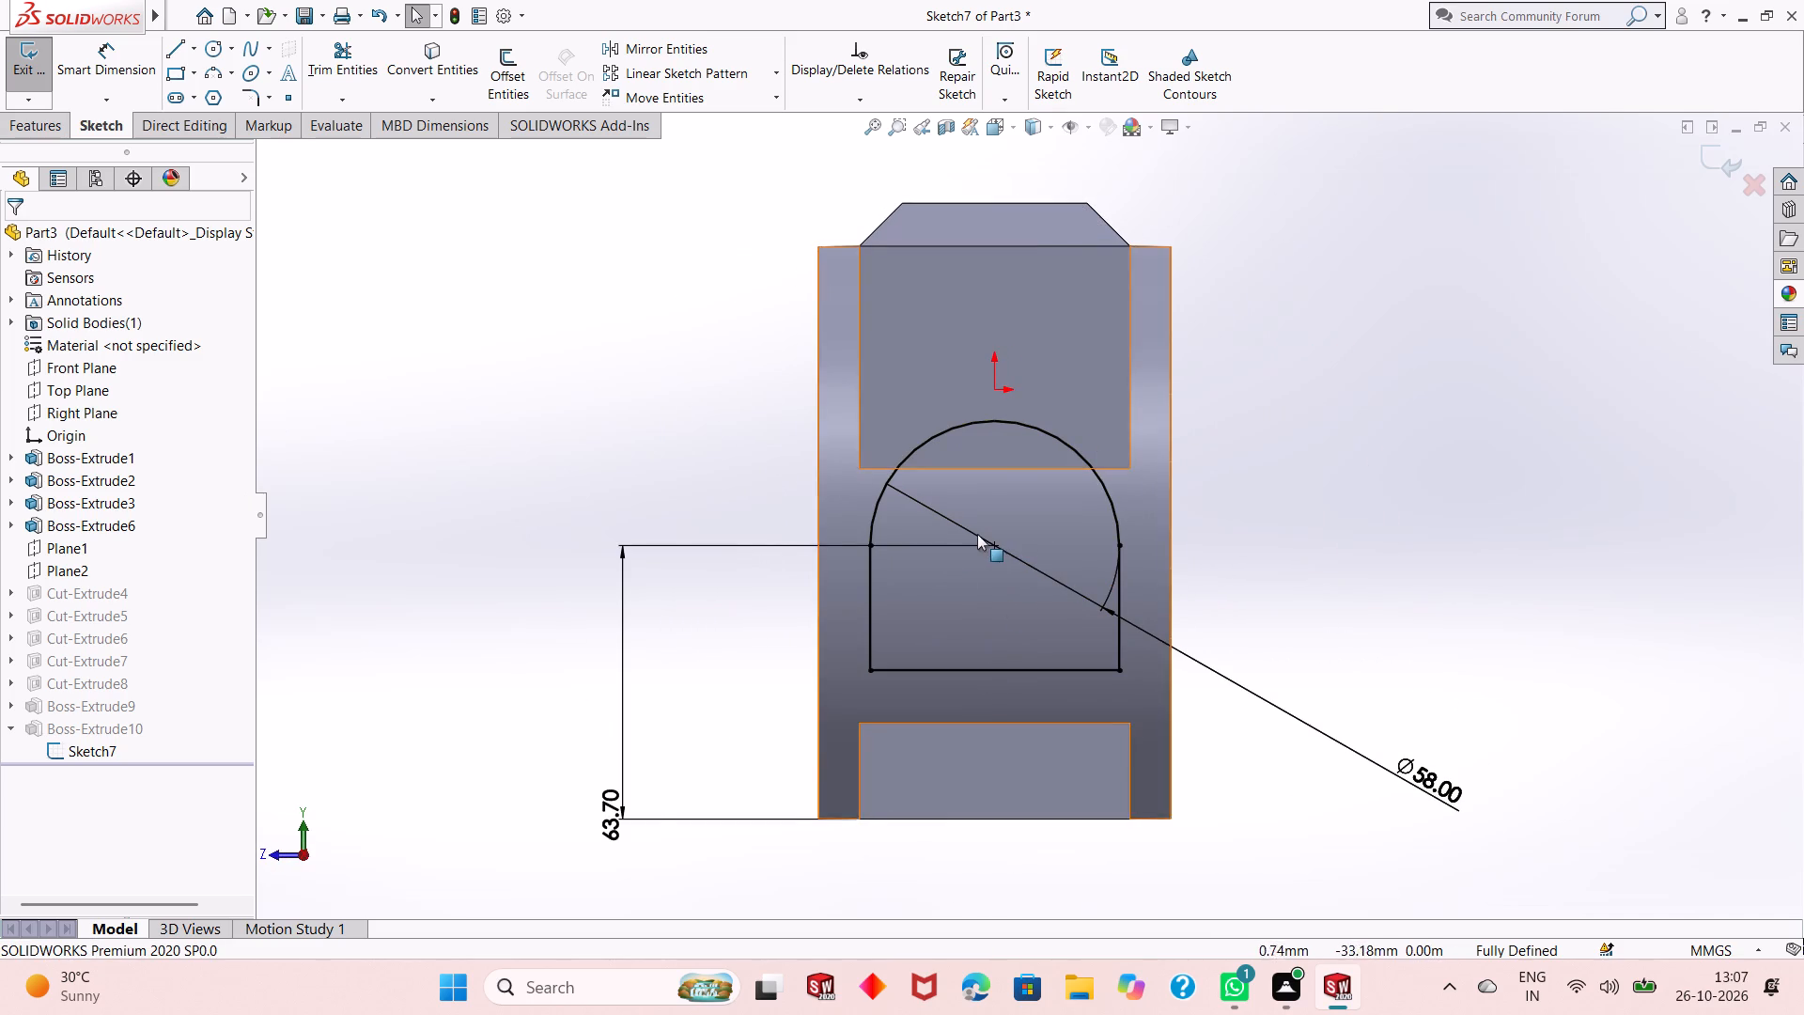
double_click(625, 811)
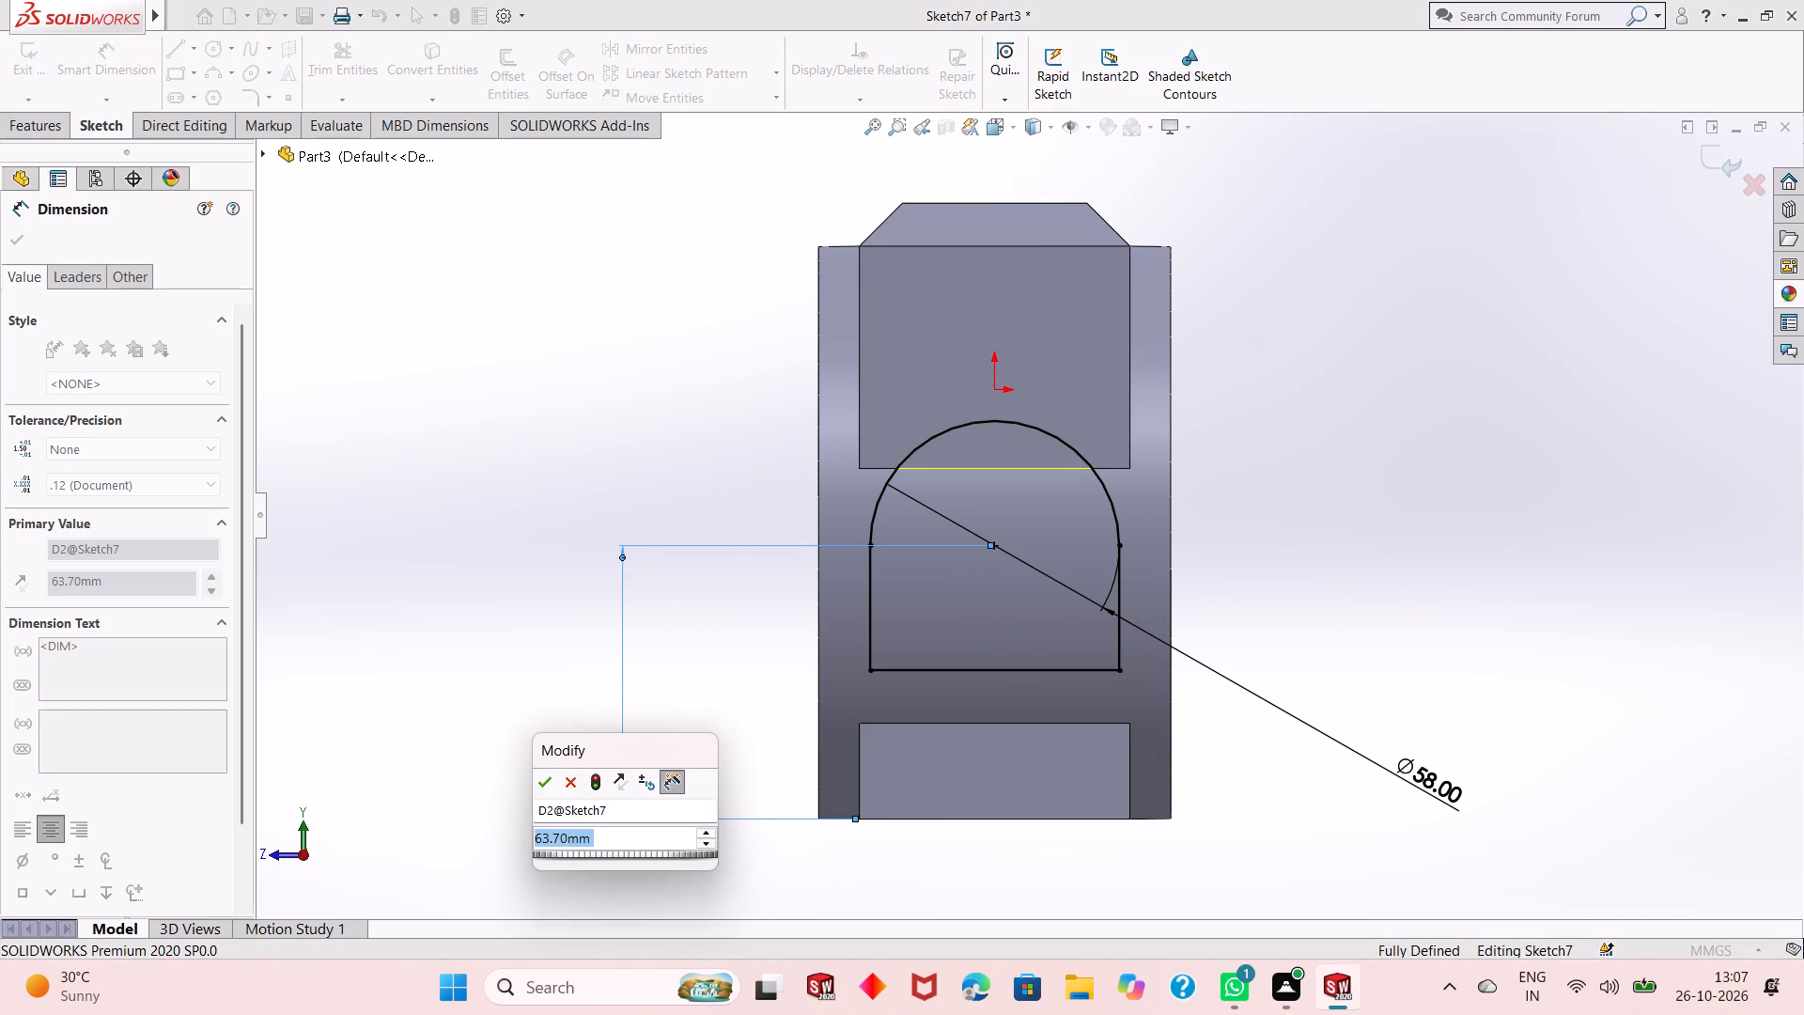
text(88.)
text(7-29)
key(Return)
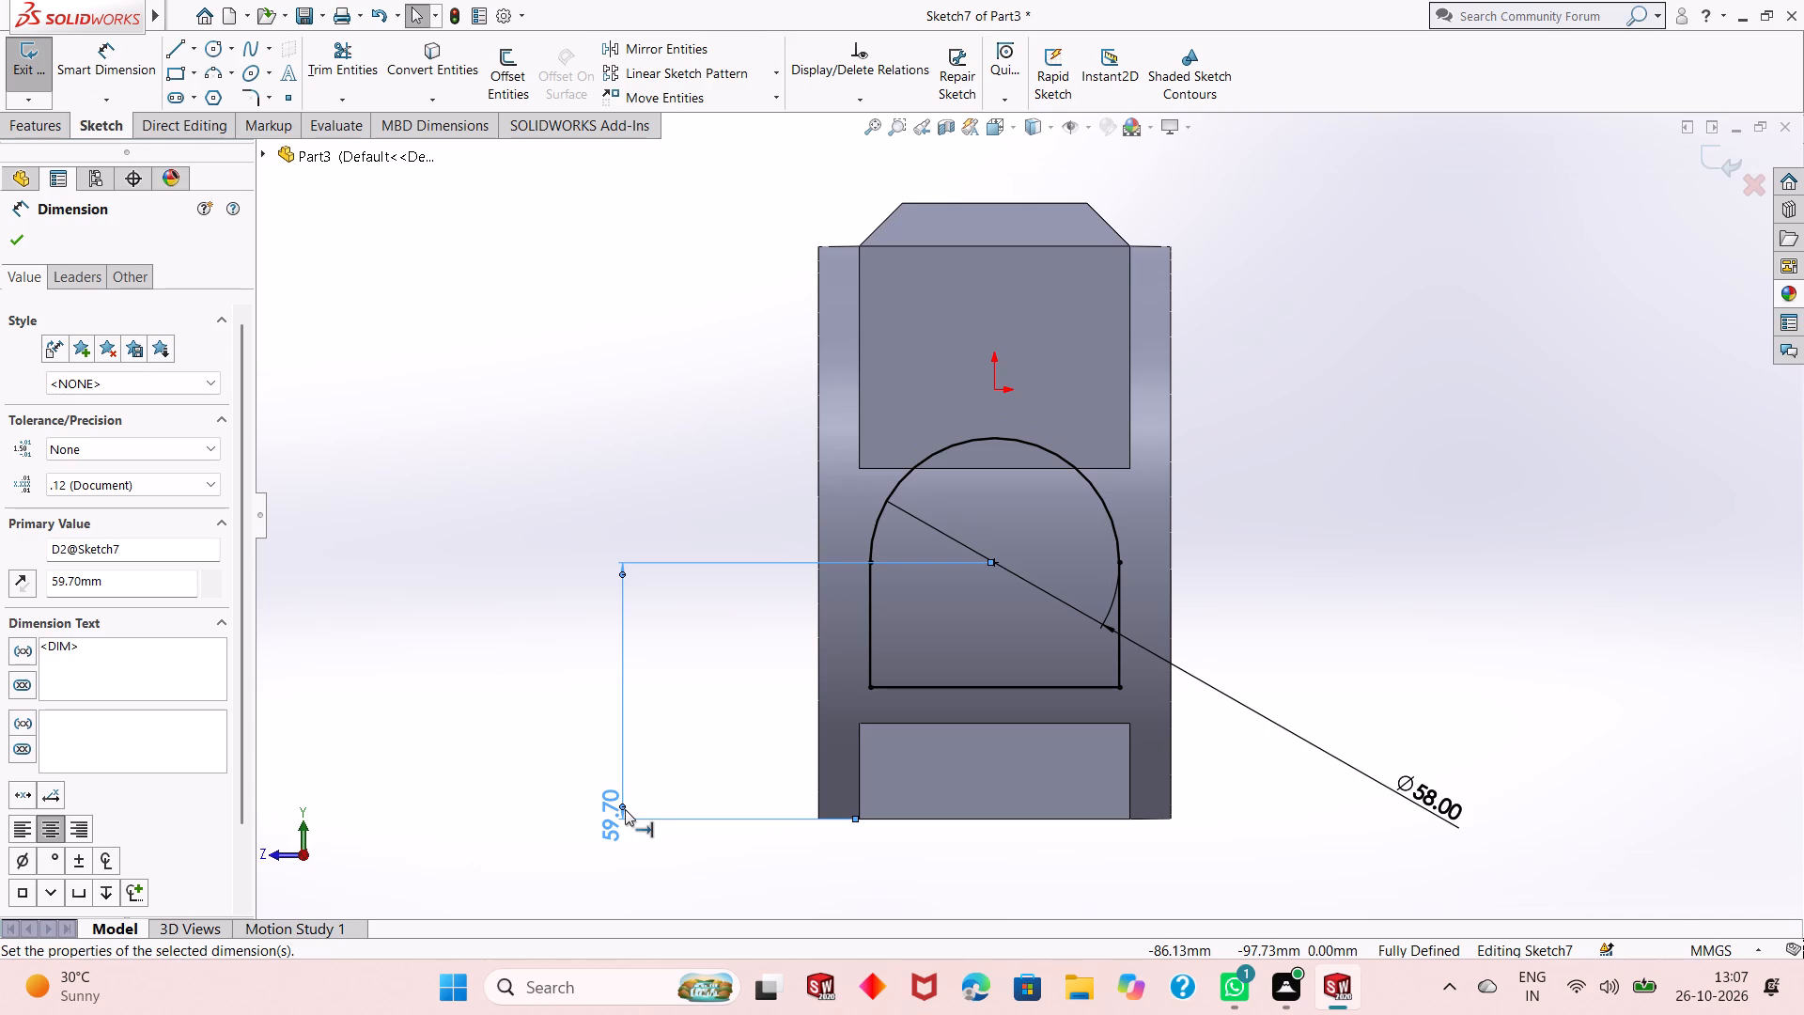
click(6, 253)
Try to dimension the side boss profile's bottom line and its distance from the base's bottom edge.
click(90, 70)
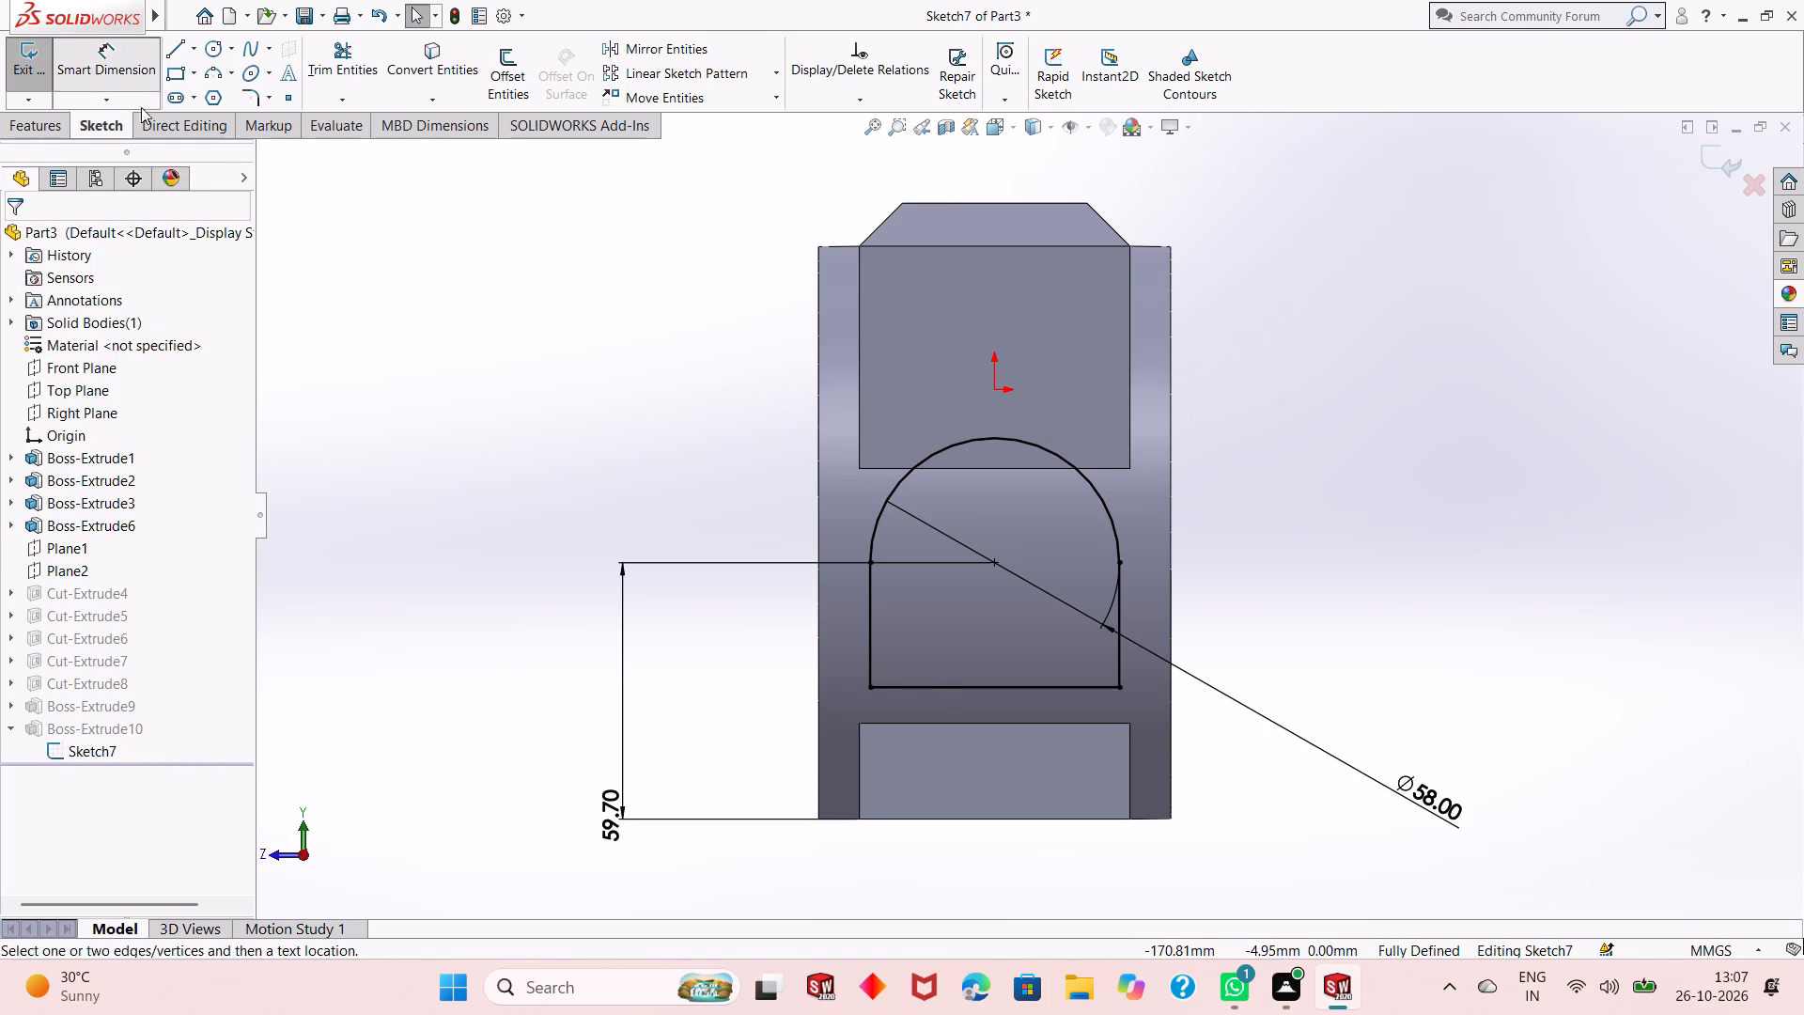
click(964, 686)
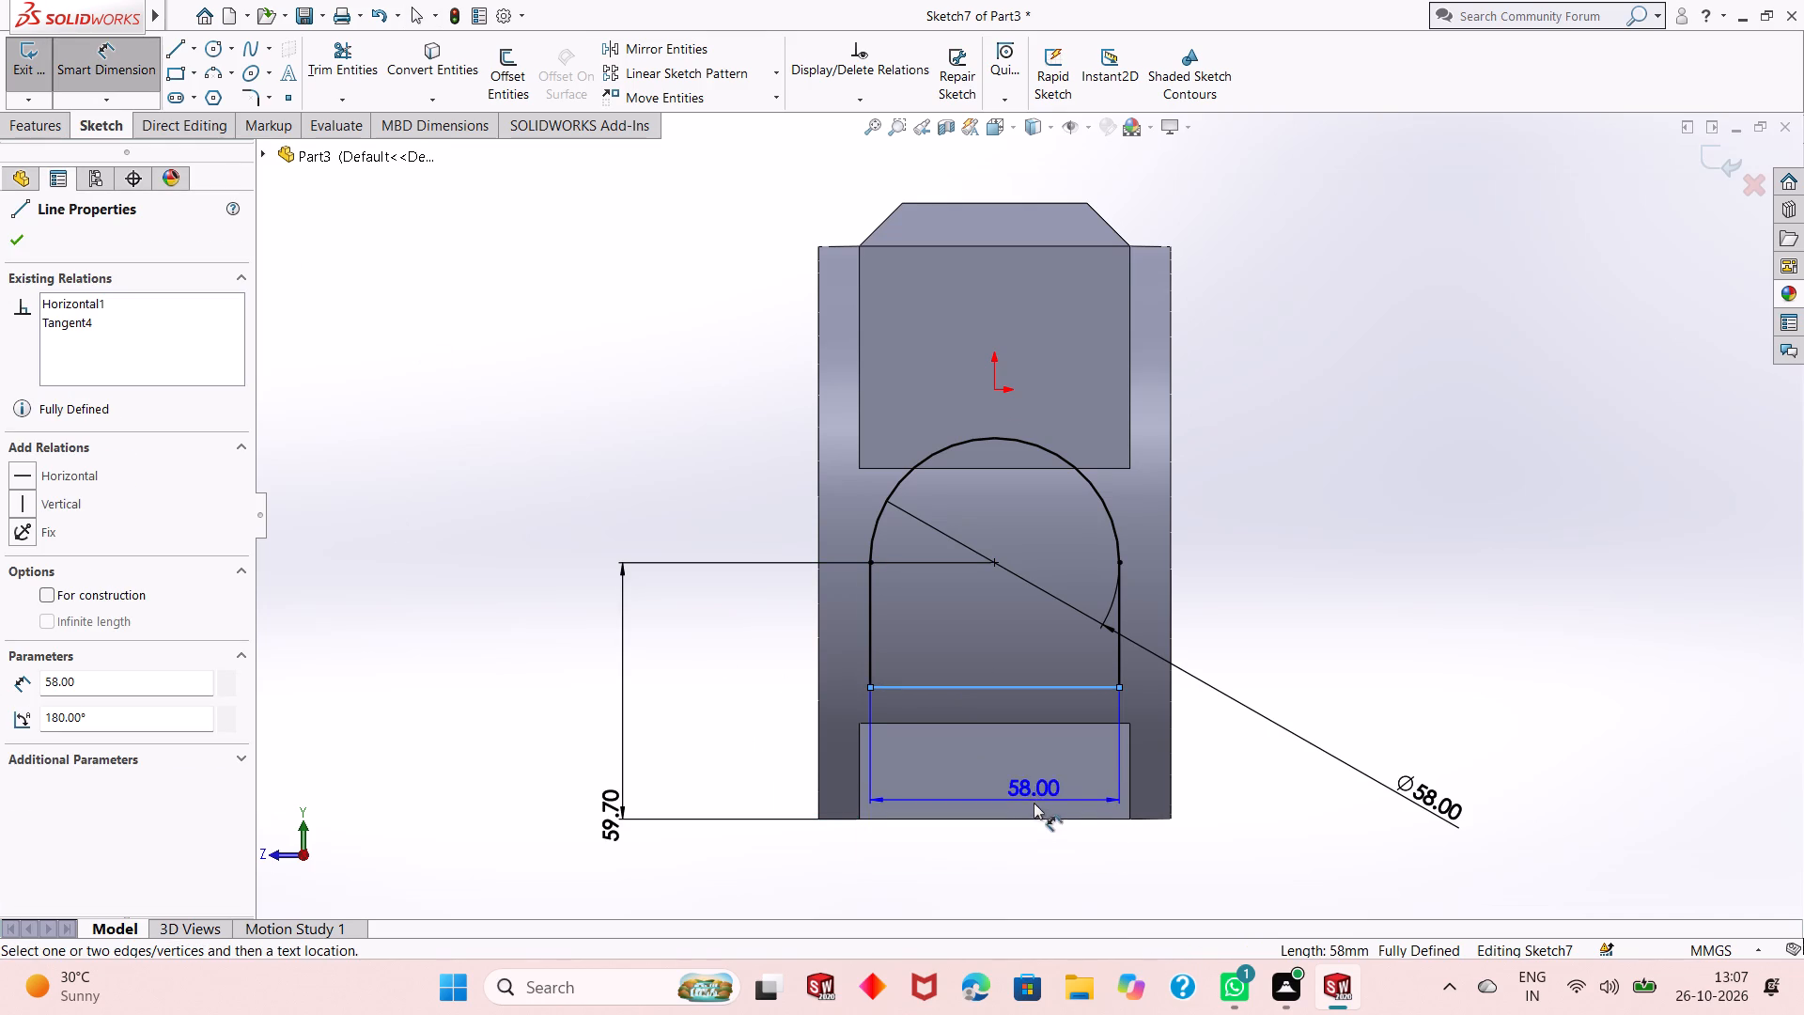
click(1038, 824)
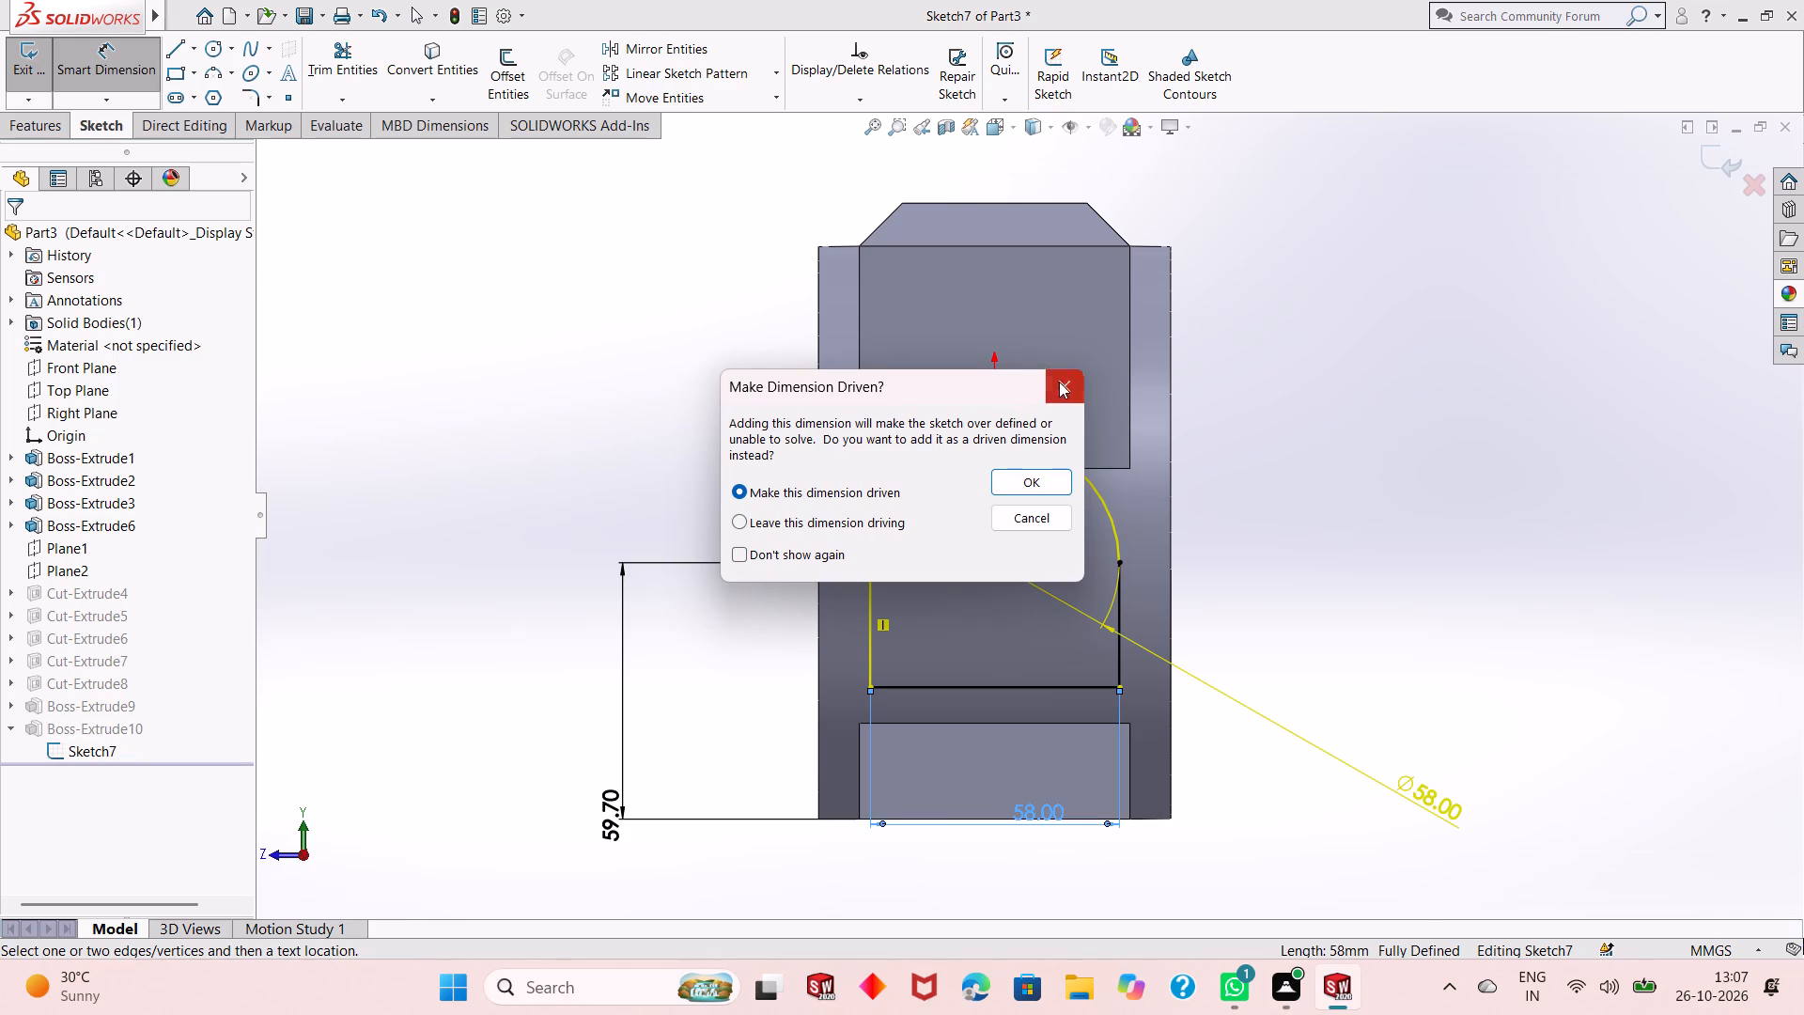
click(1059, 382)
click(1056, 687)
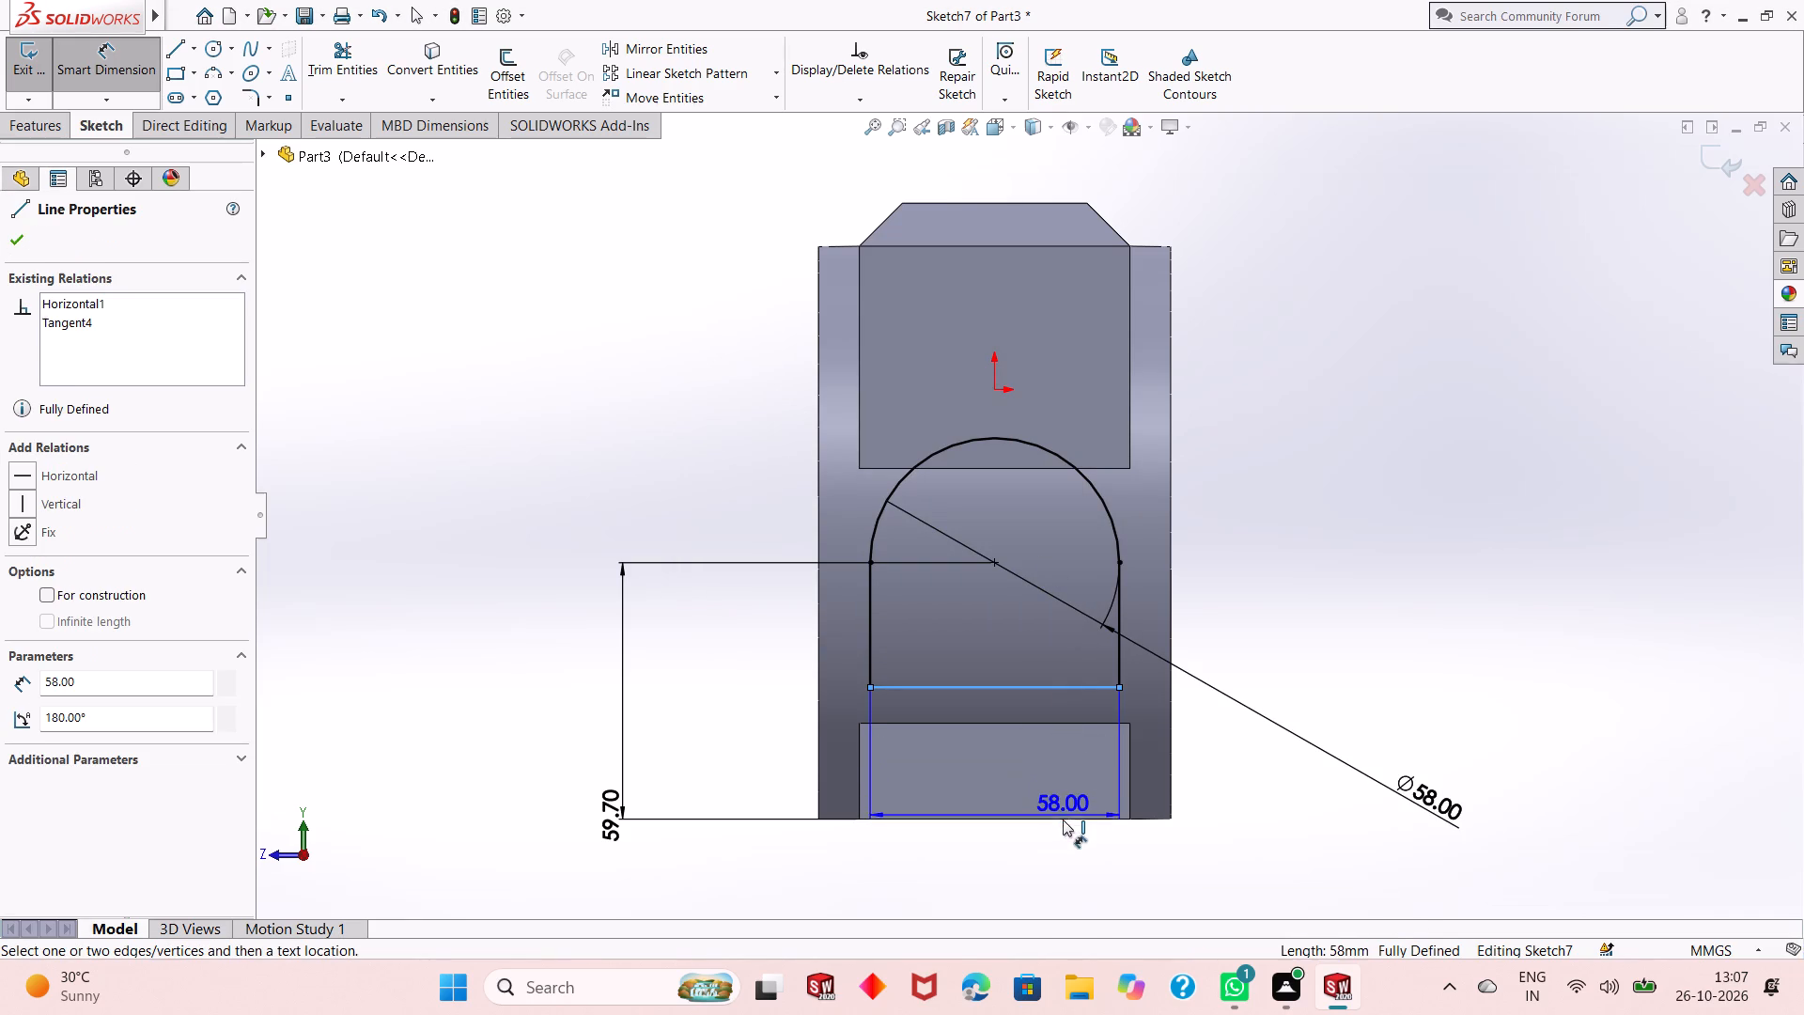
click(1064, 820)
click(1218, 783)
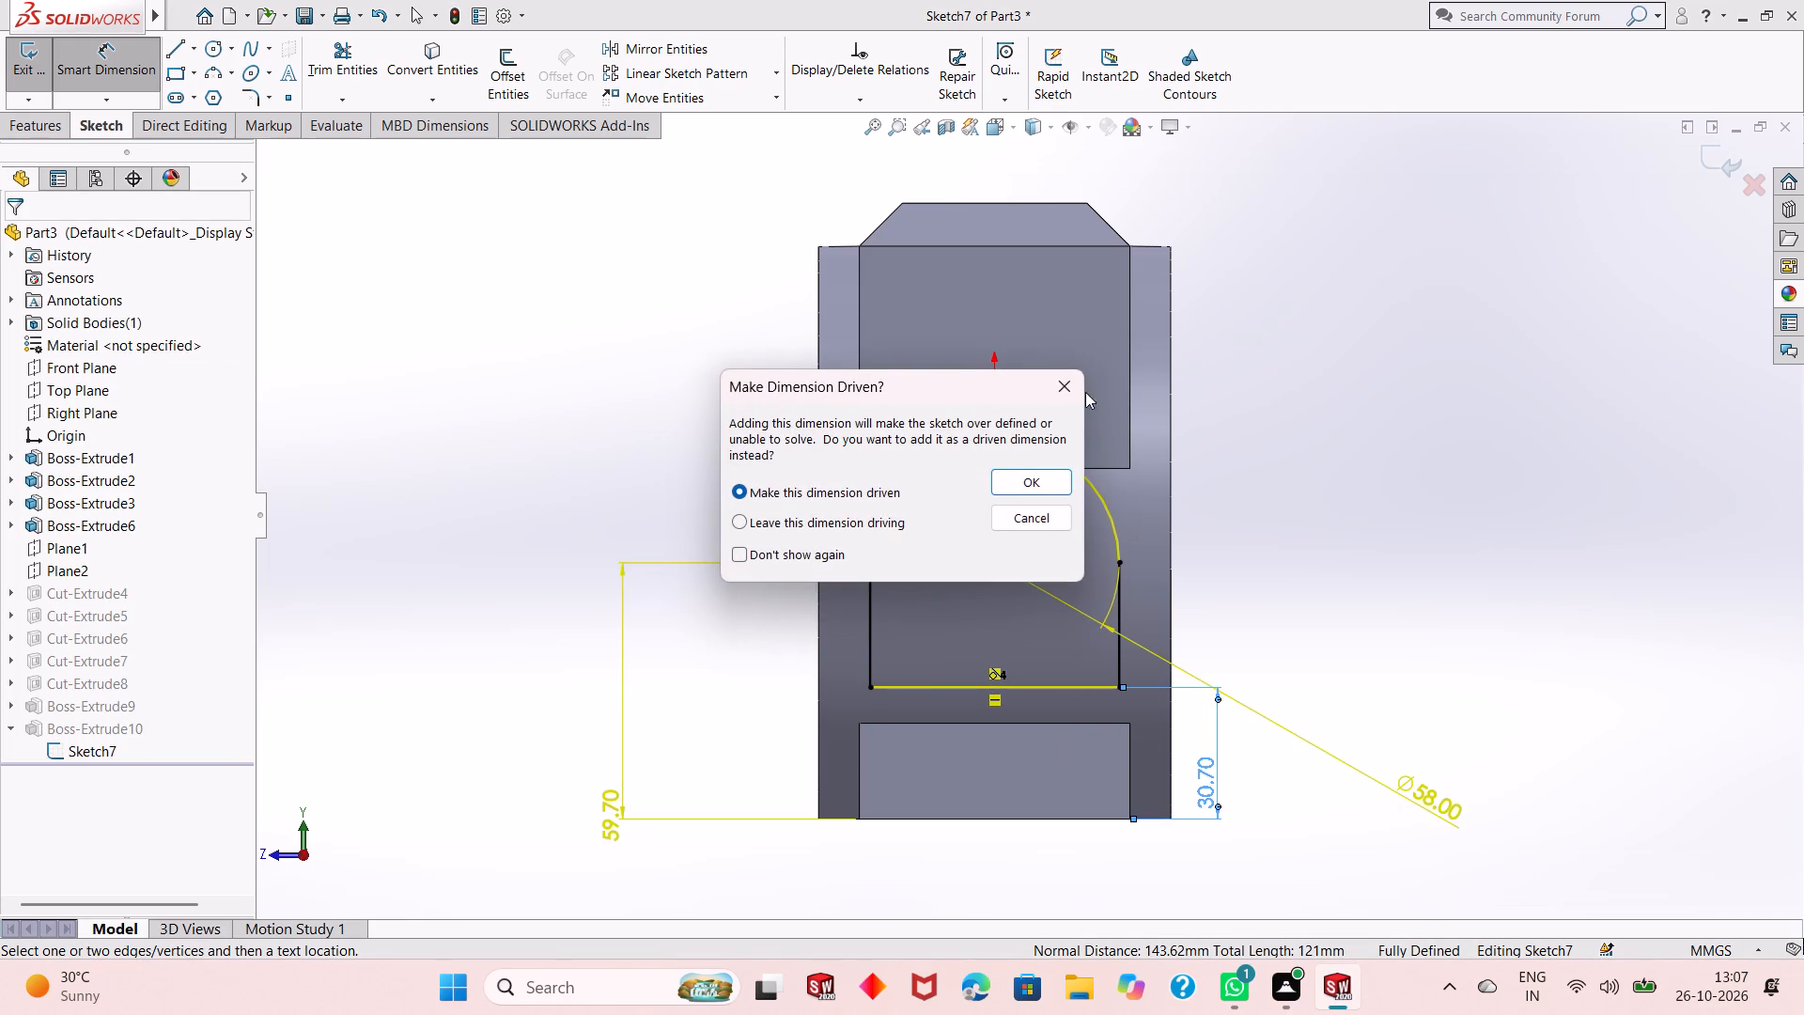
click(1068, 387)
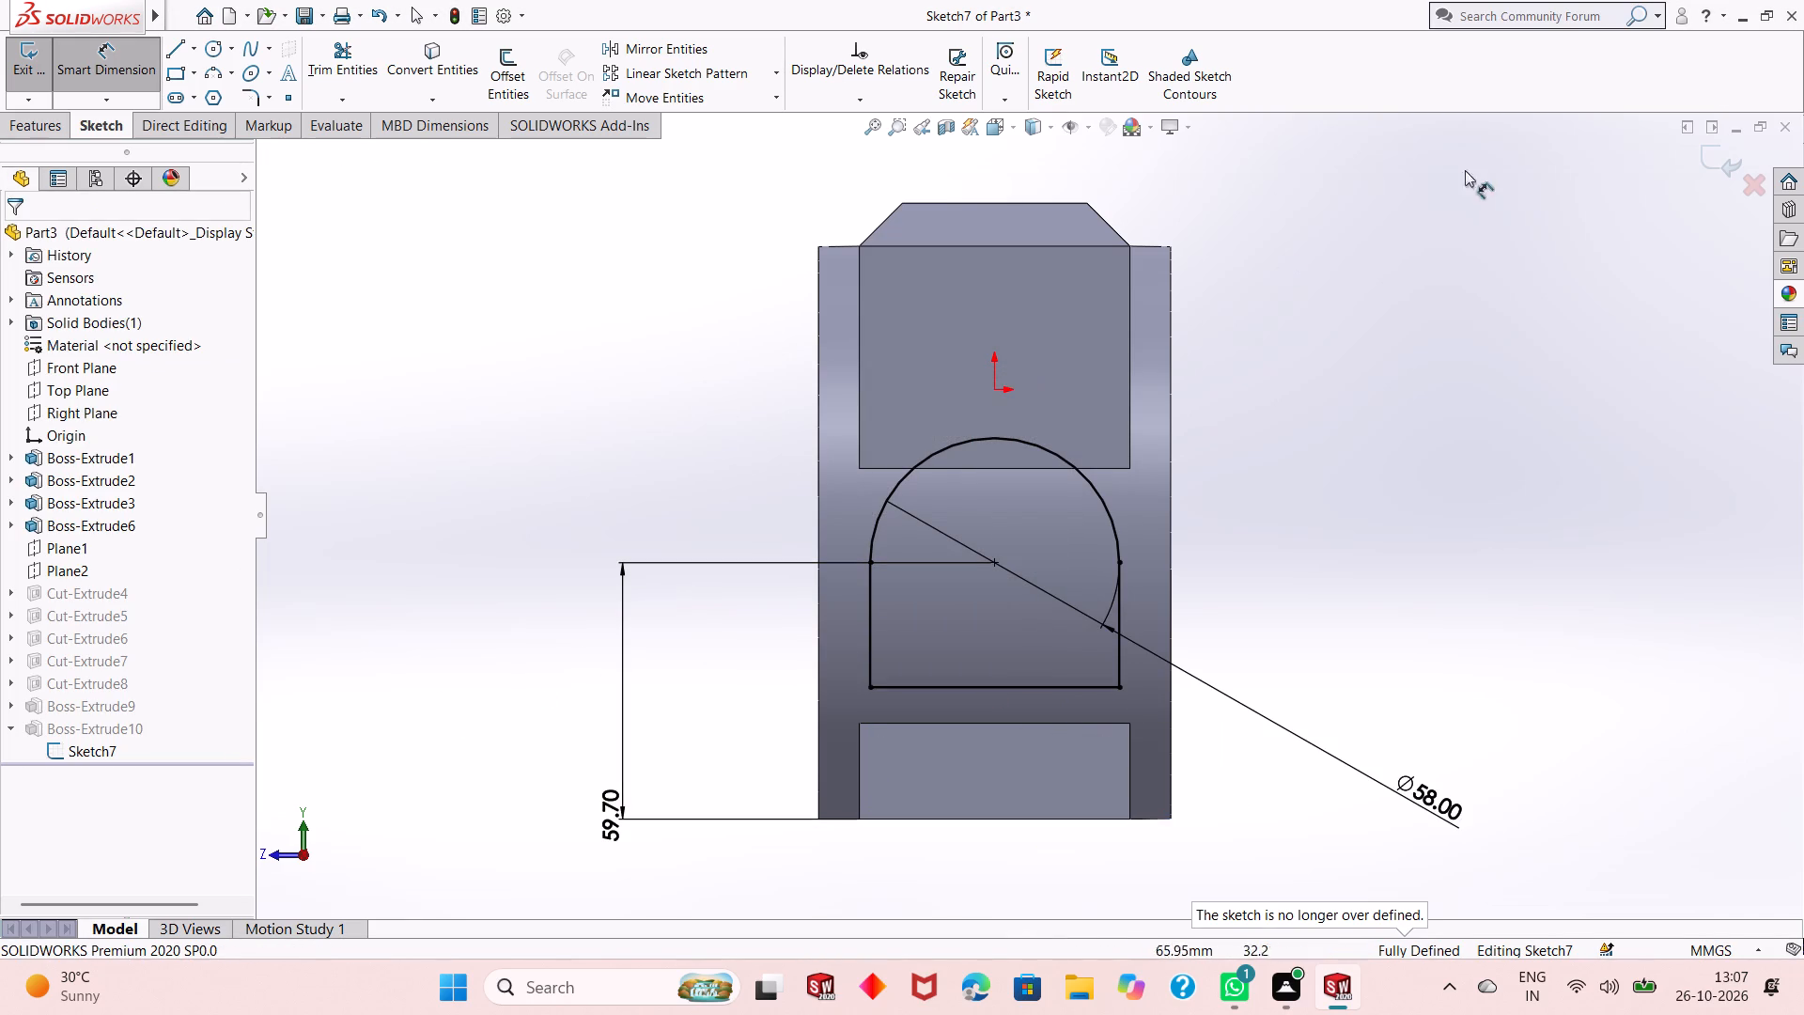
Exit the Boss-Extrude10 sketch and compare the two side bosses from both sides of the part.
click(1721, 156)
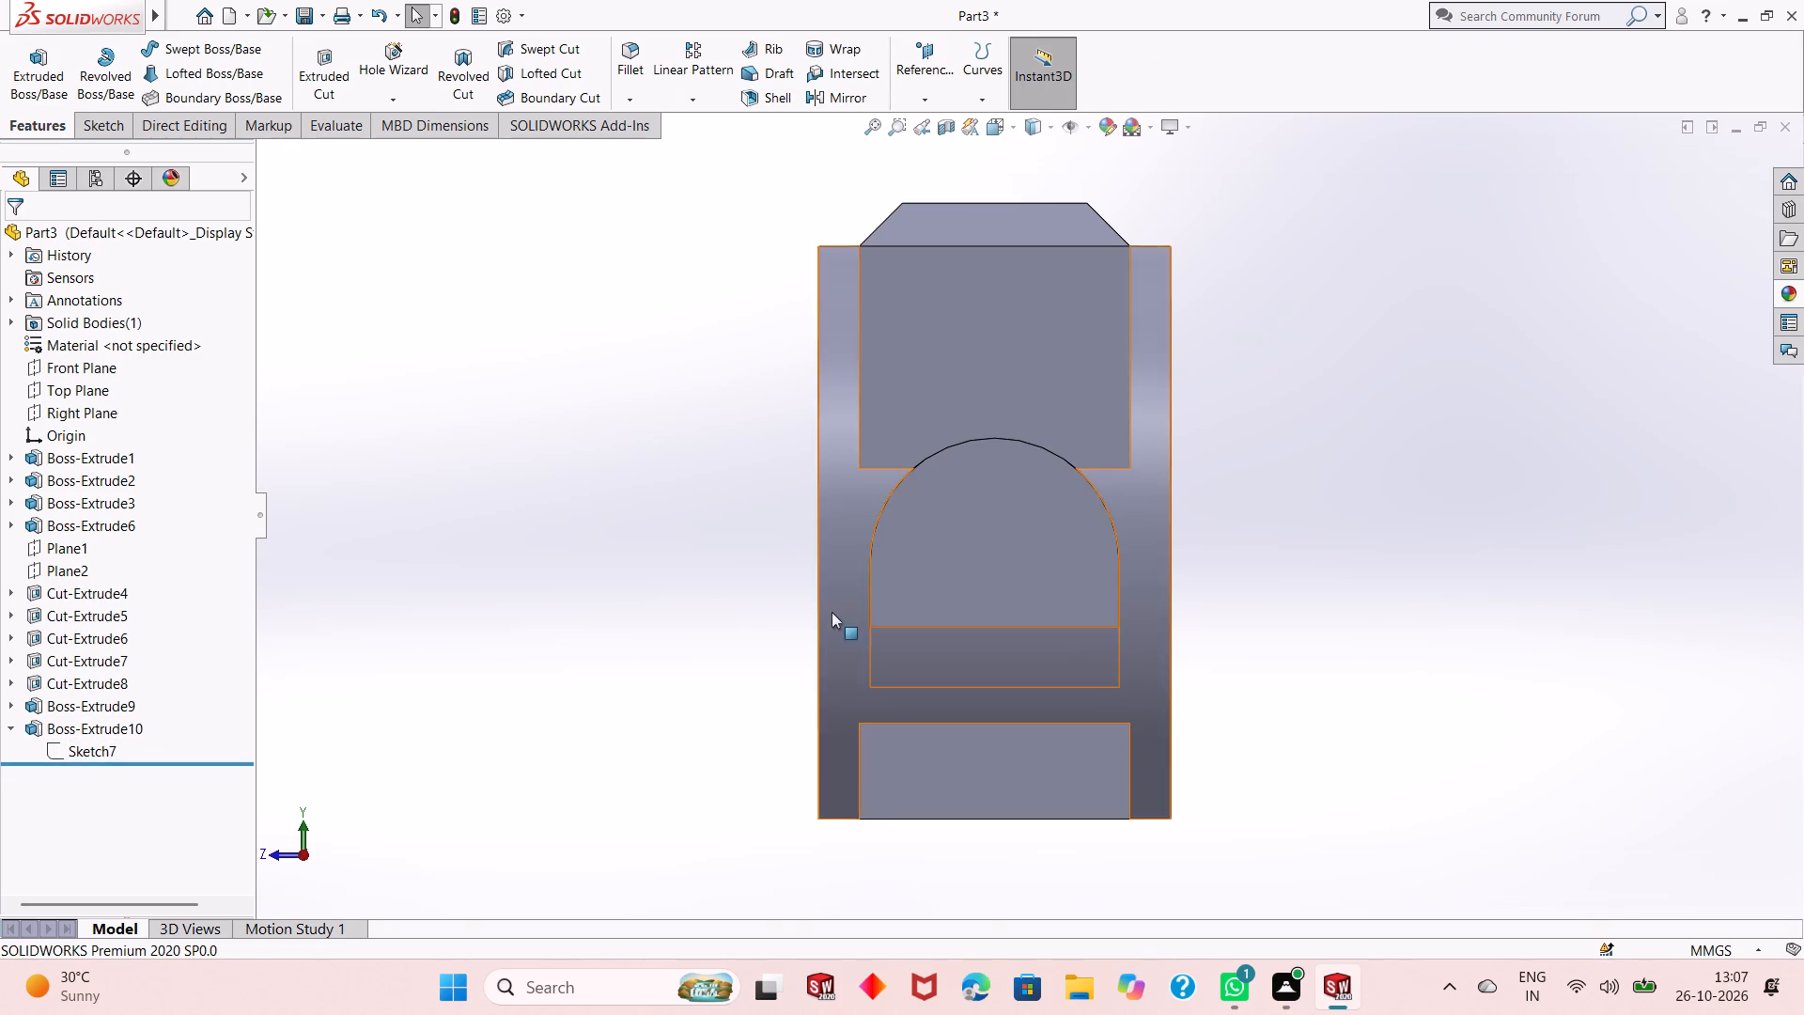
middle_drag(1326, 612, 1505, 617)
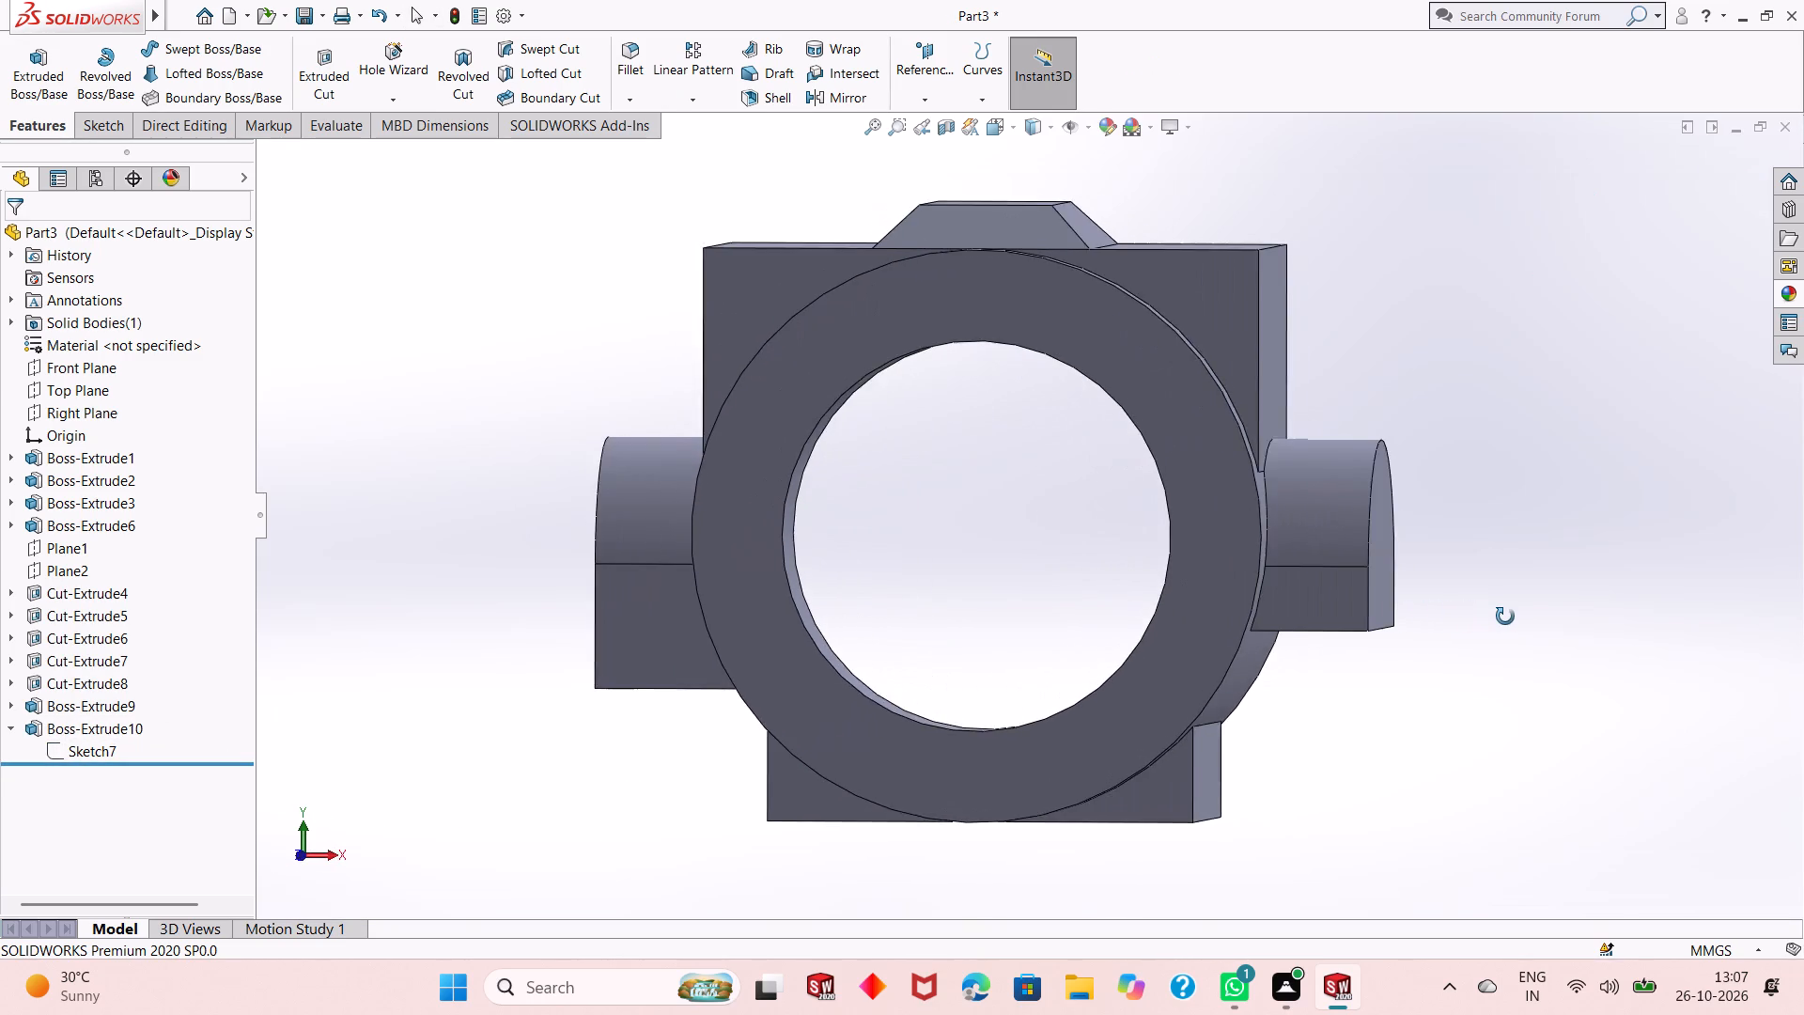
middle_drag(1505, 617, 1305, 629)
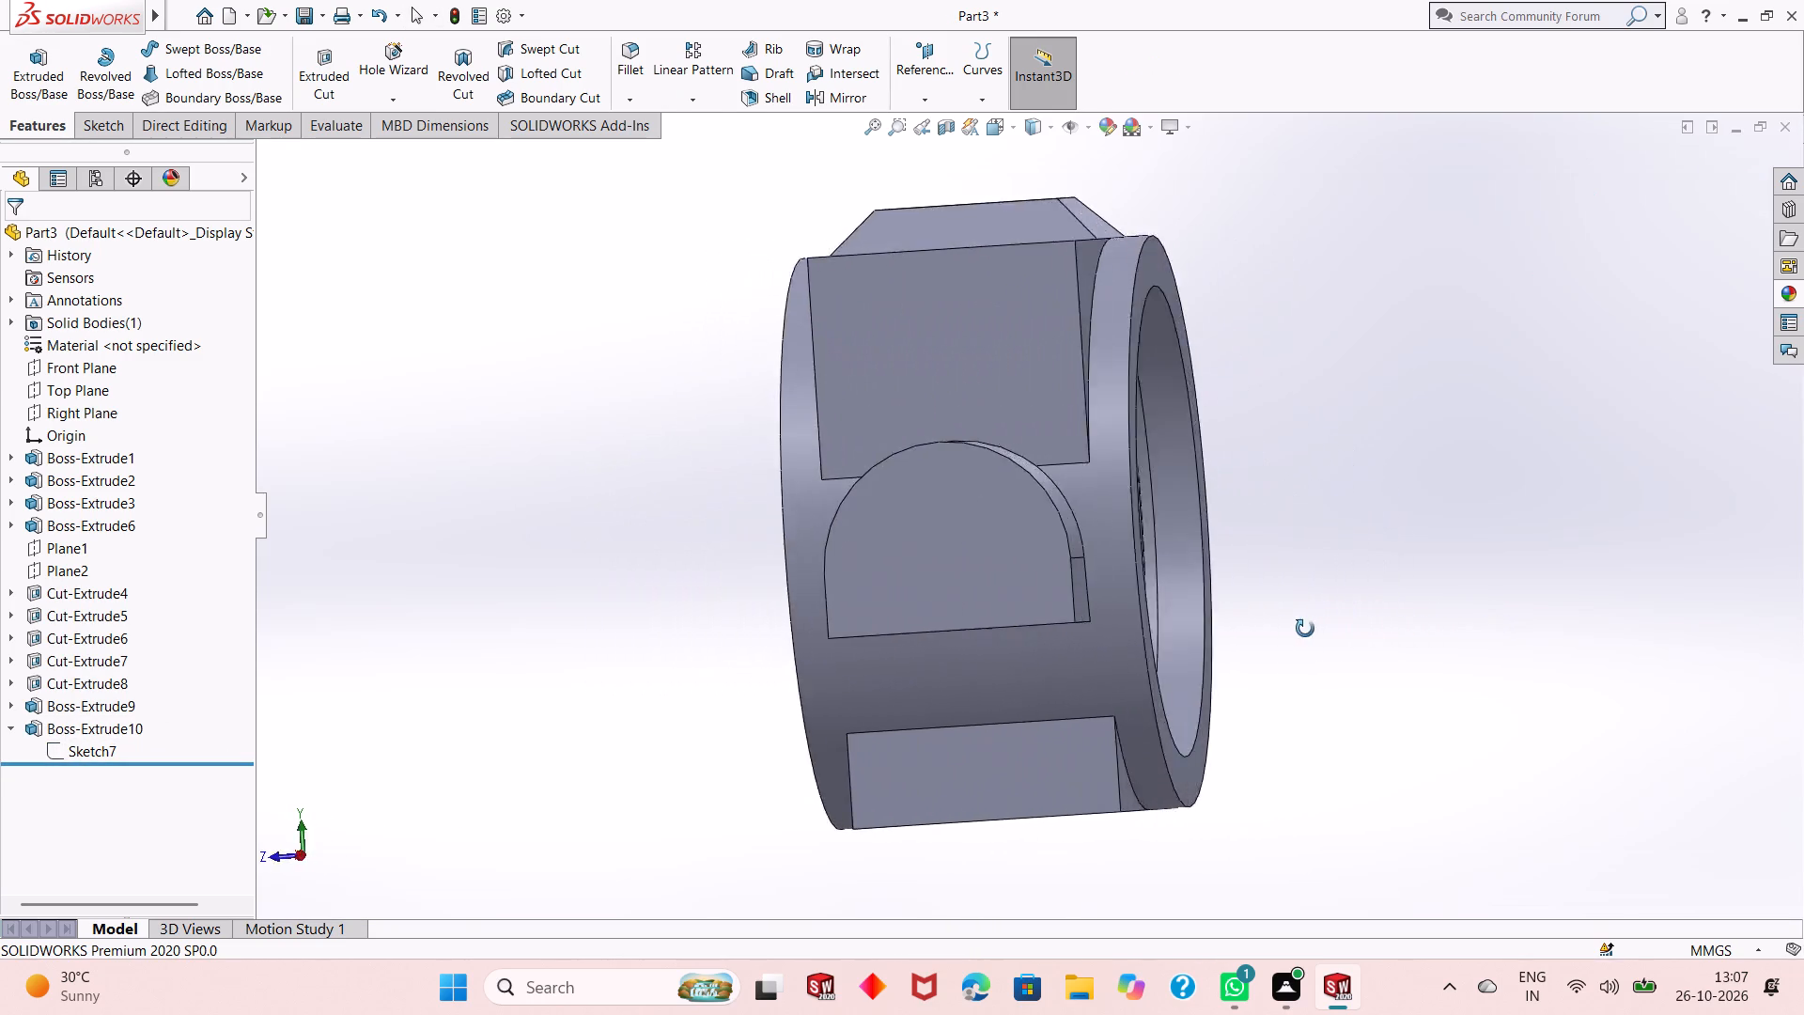
middle_drag(1305, 629, 1169, 640)
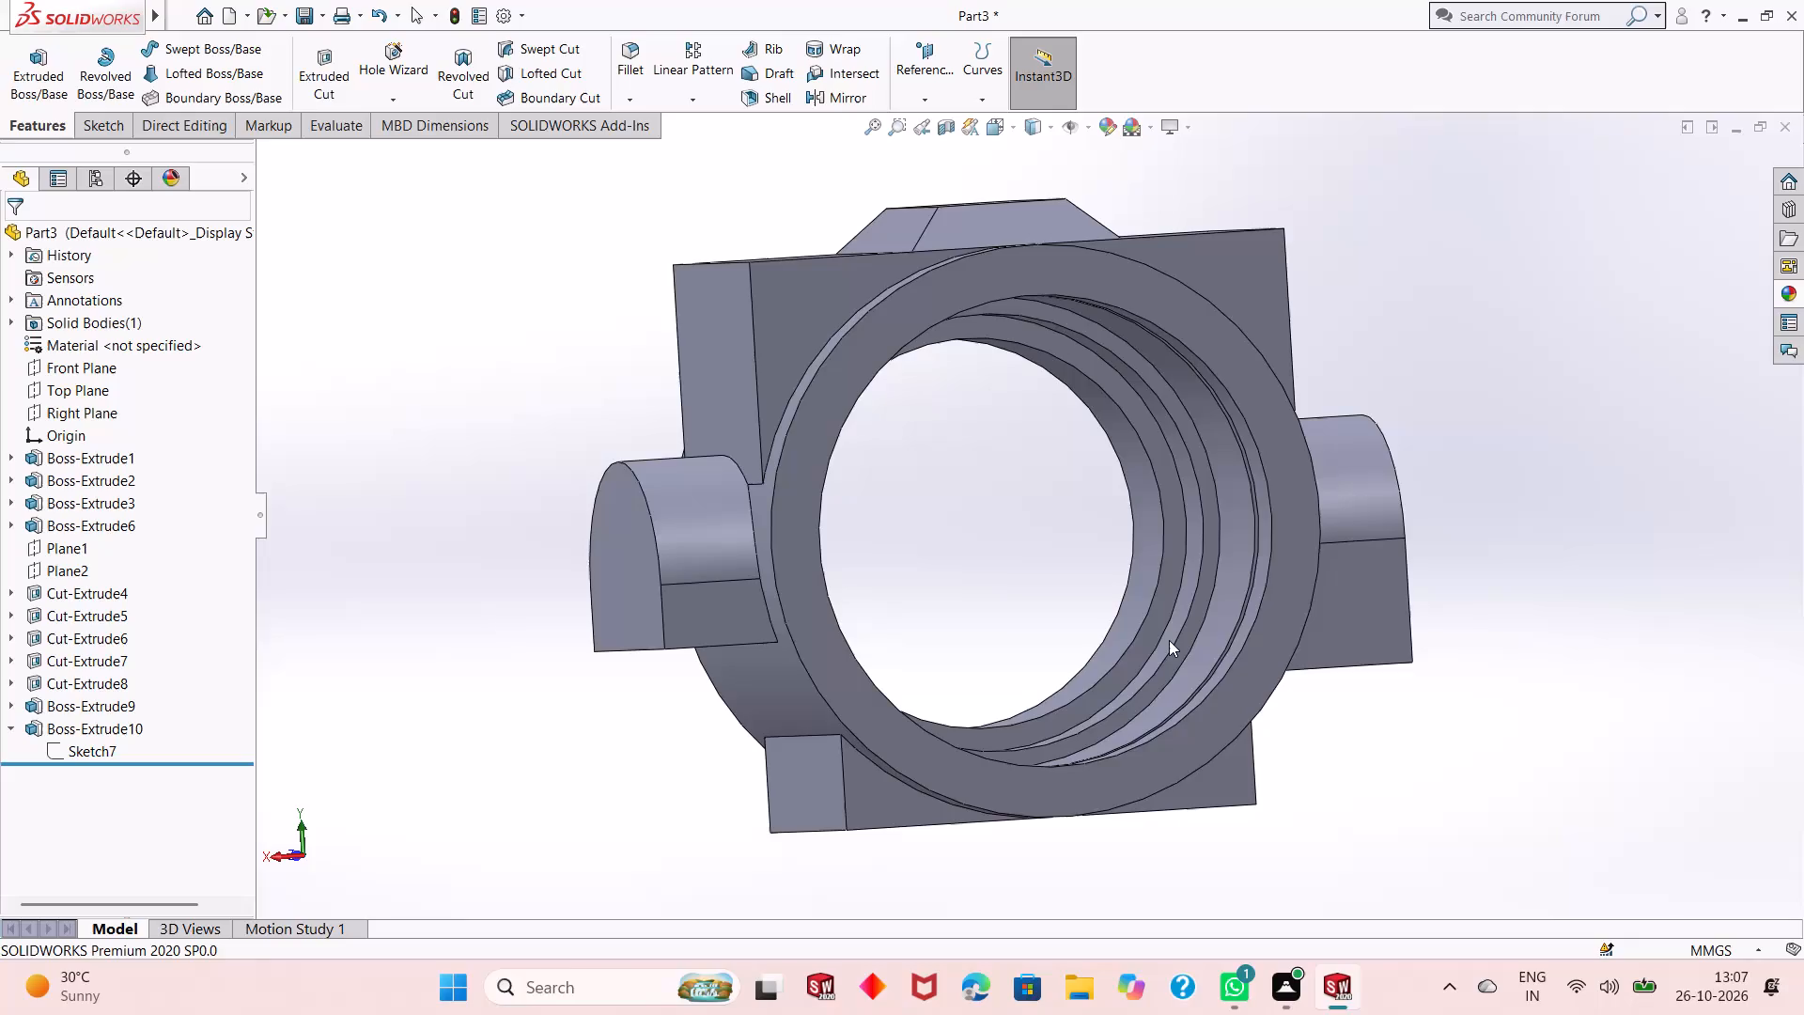
Delete the Boss-Extrude10 side boss feature while keeping its absorbed sketch.
right_click(91, 722)
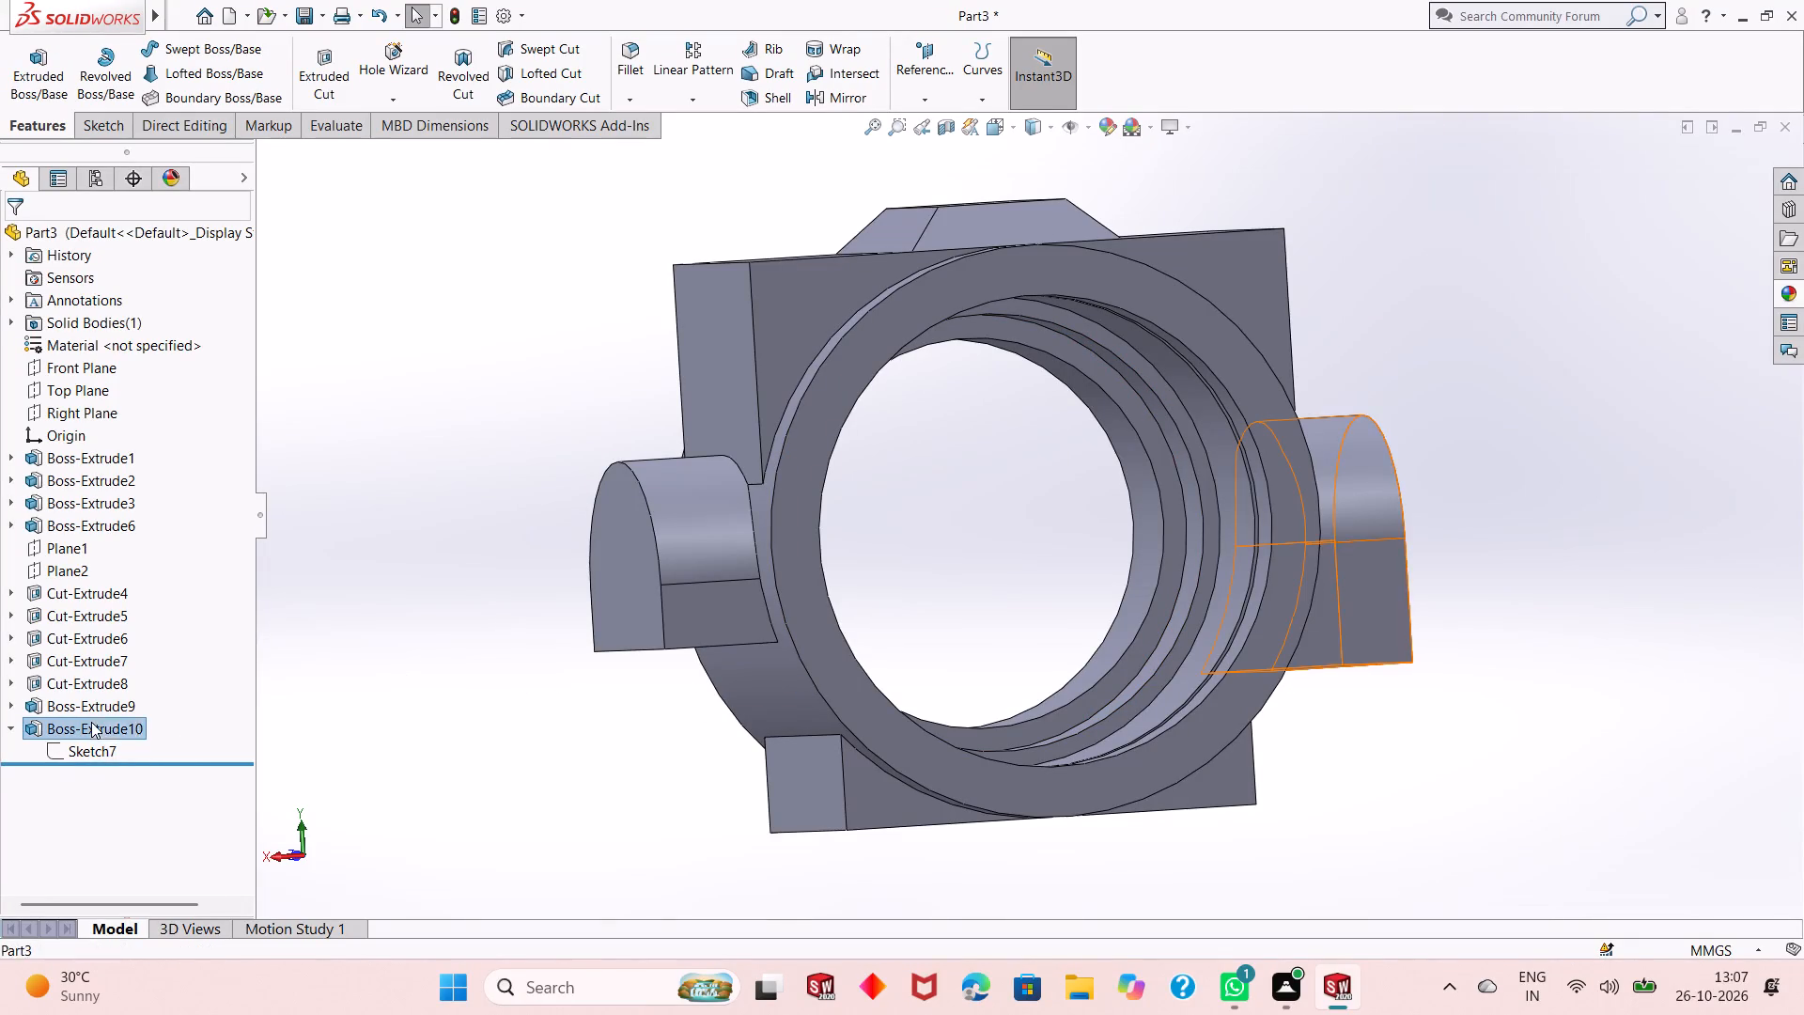
click(149, 718)
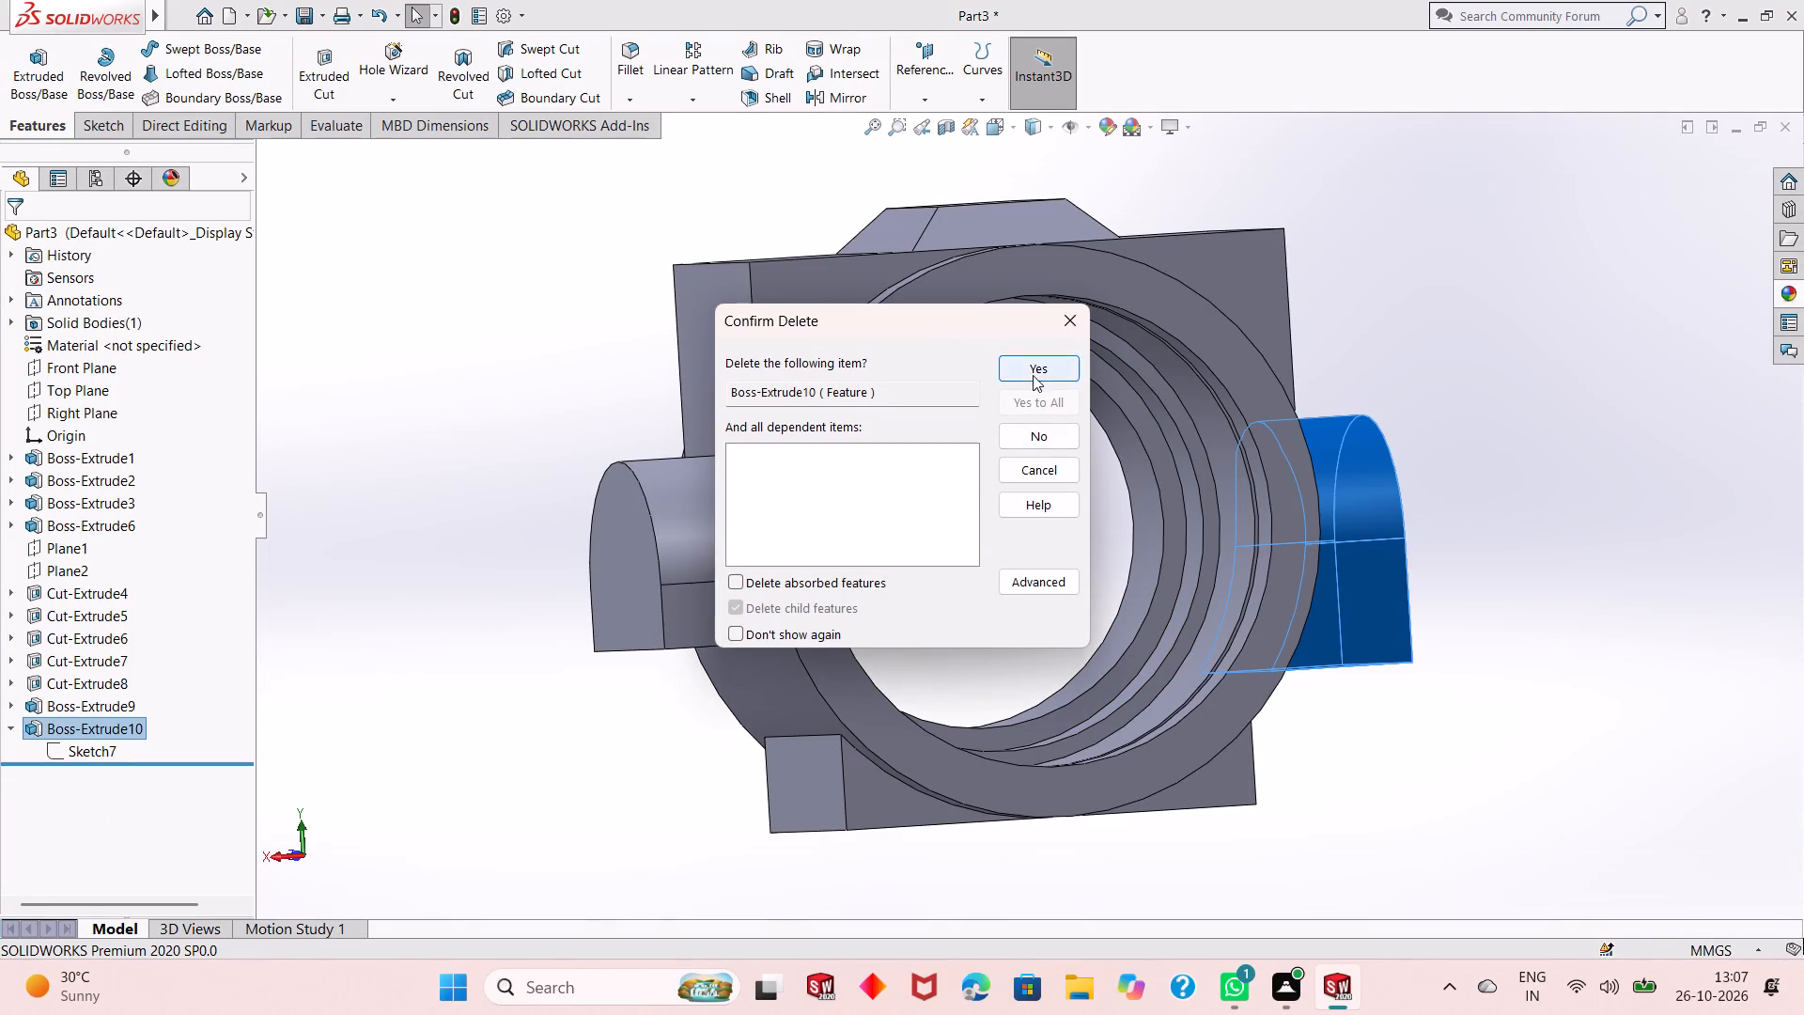
click(1033, 375)
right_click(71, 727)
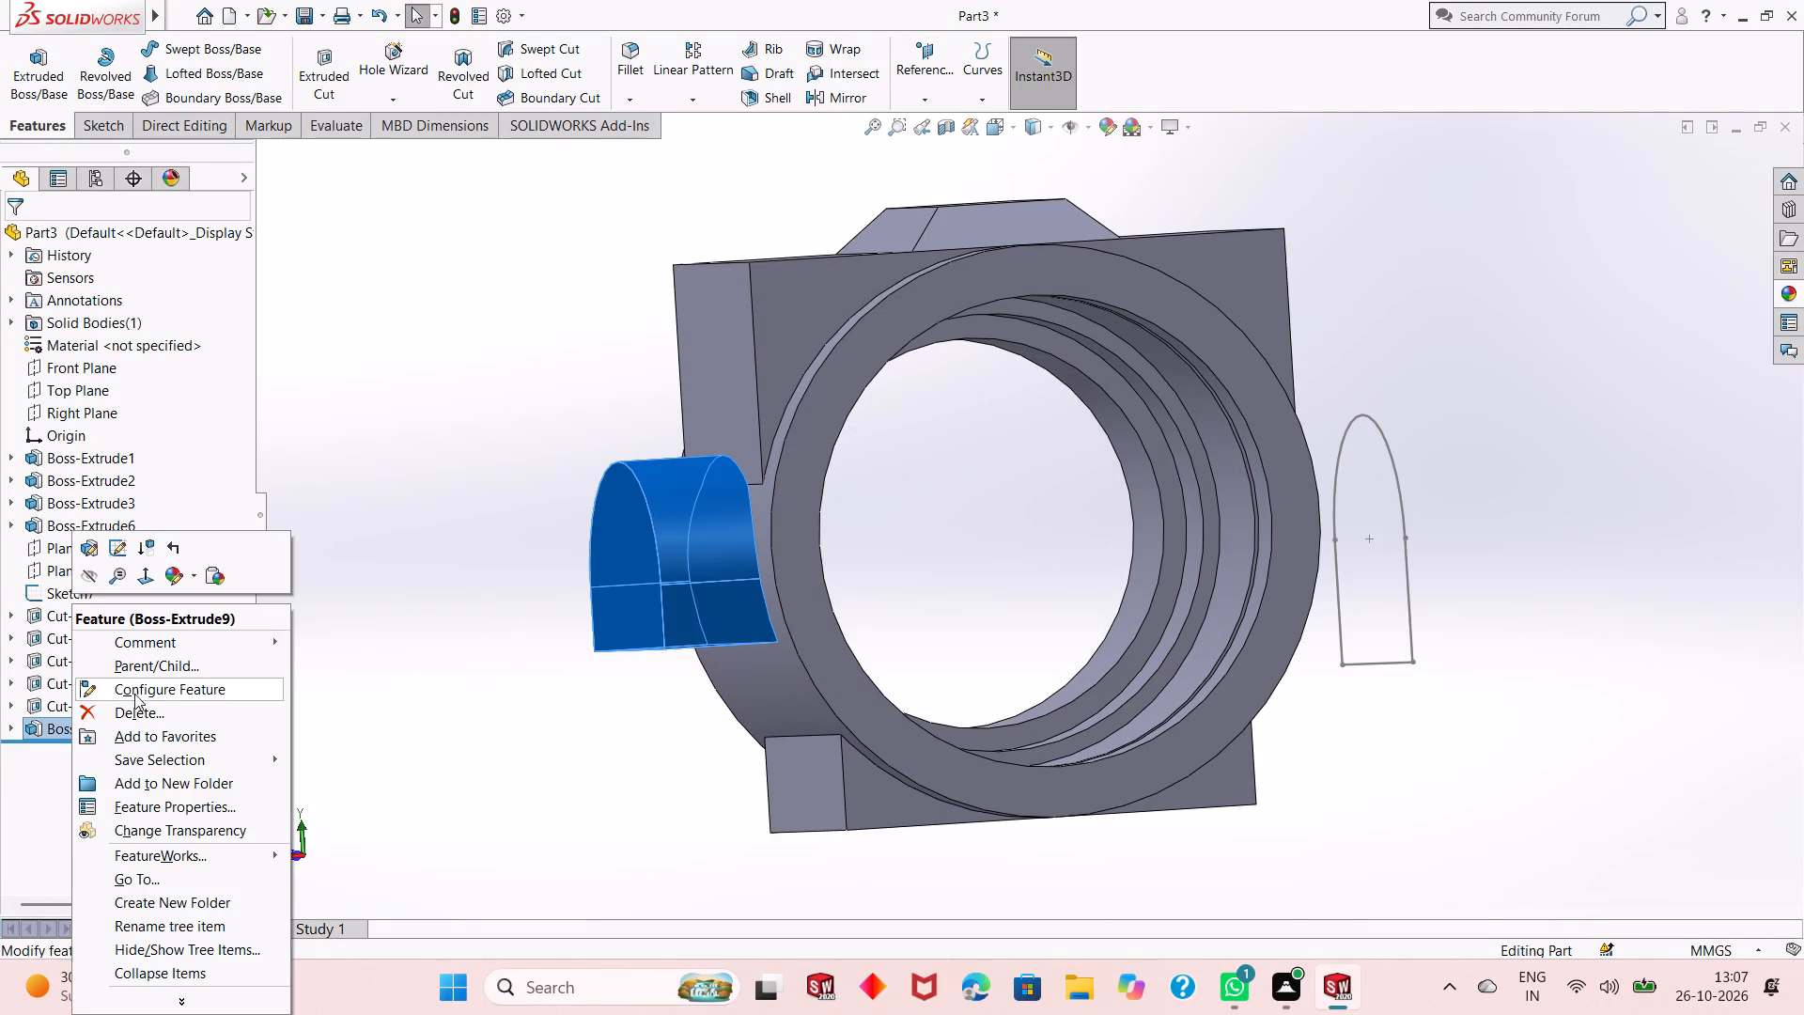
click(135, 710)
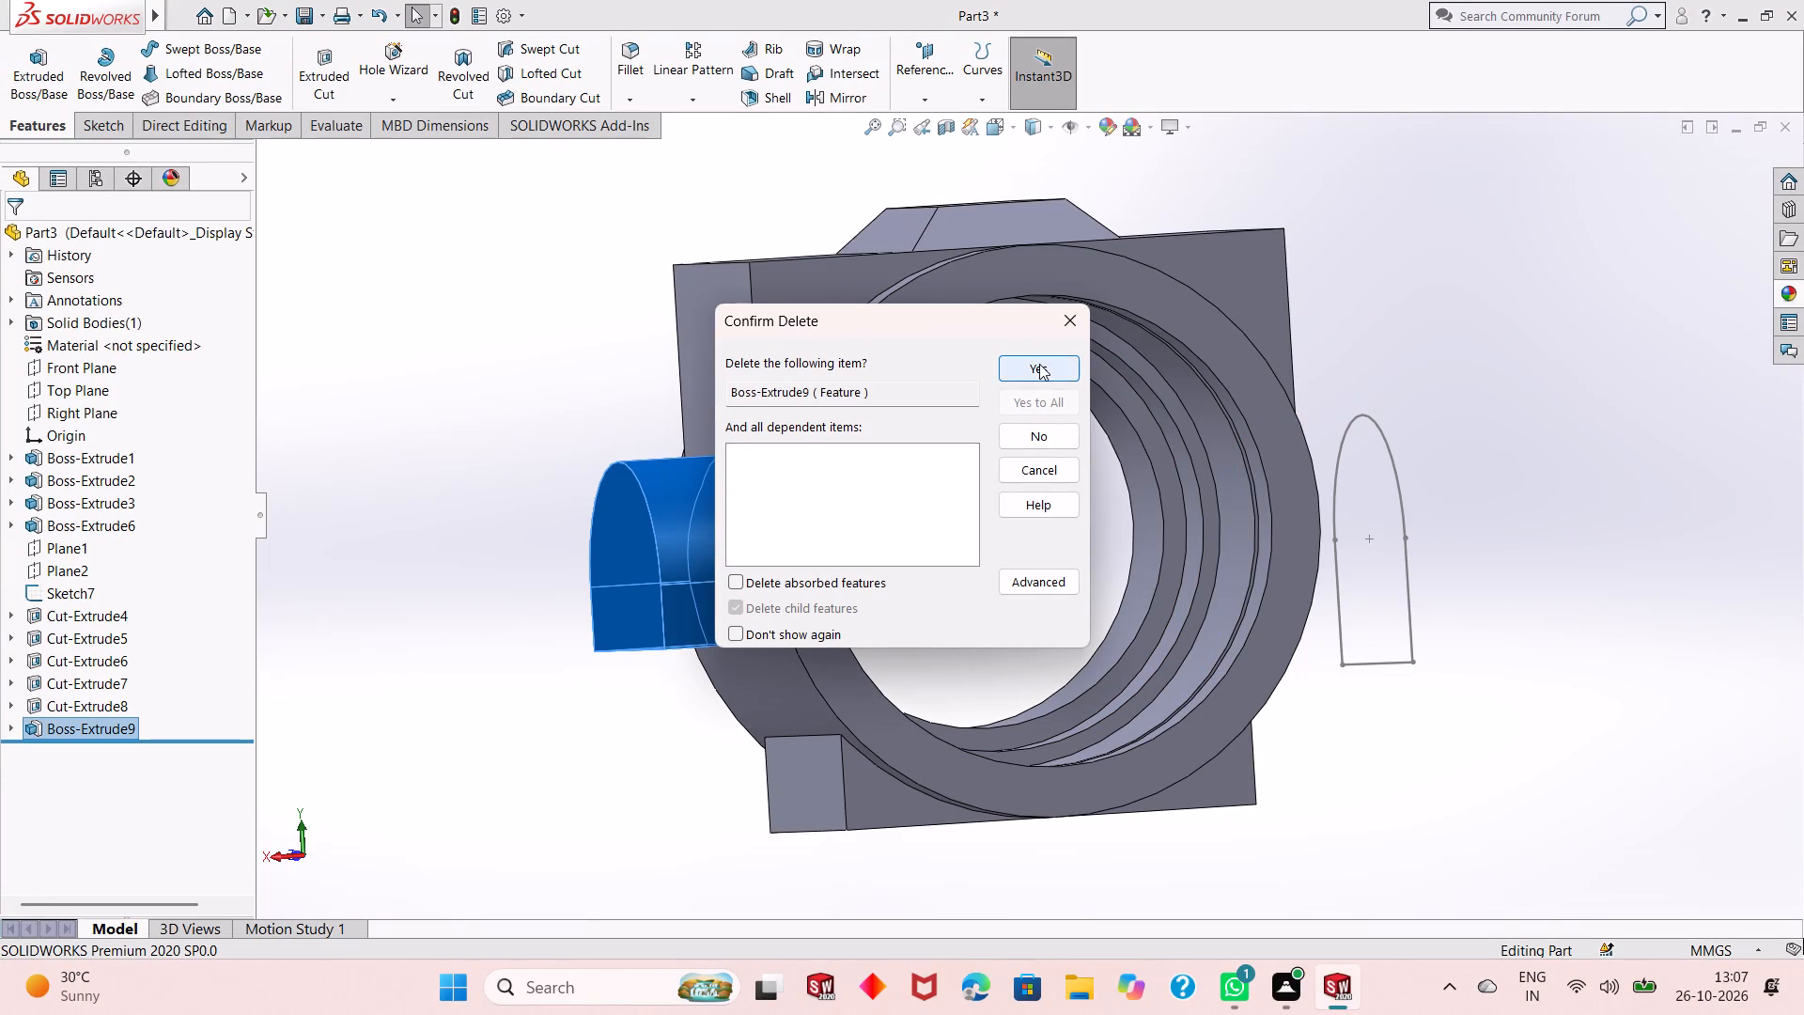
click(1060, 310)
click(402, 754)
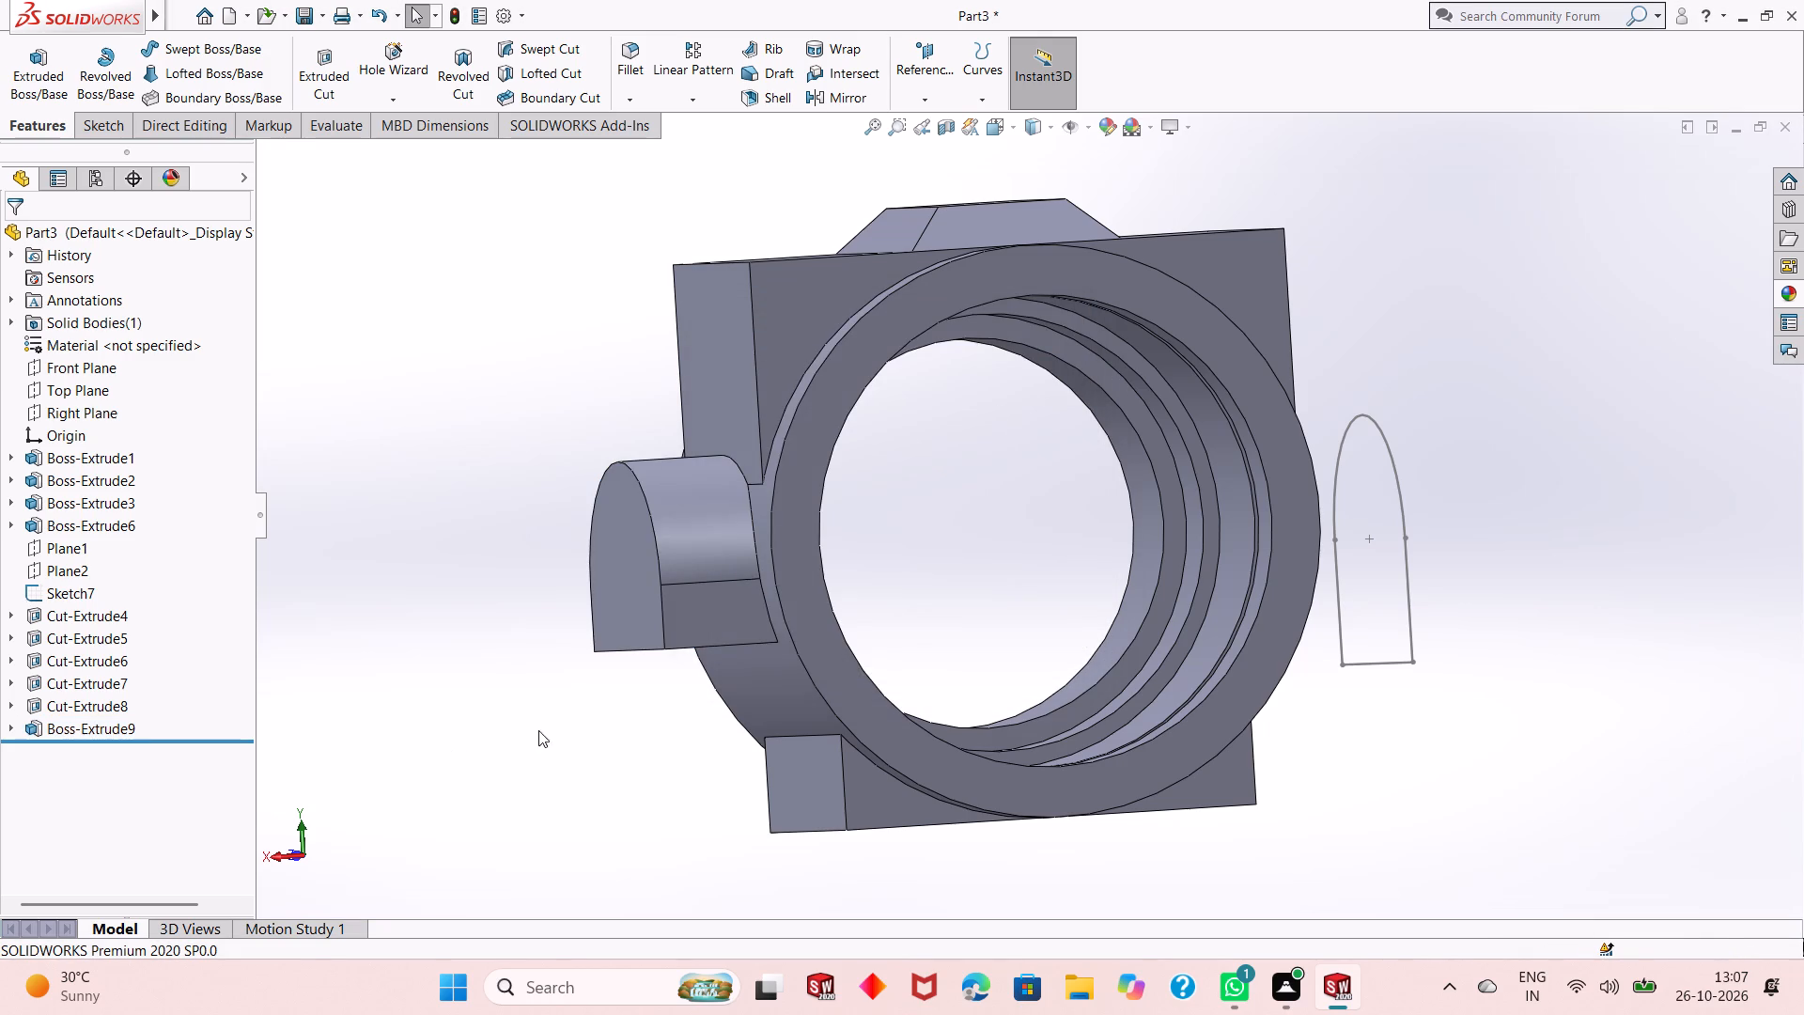
Delete Sketch7, the leftover arched profile of the removed side boss.
click(1403, 570)
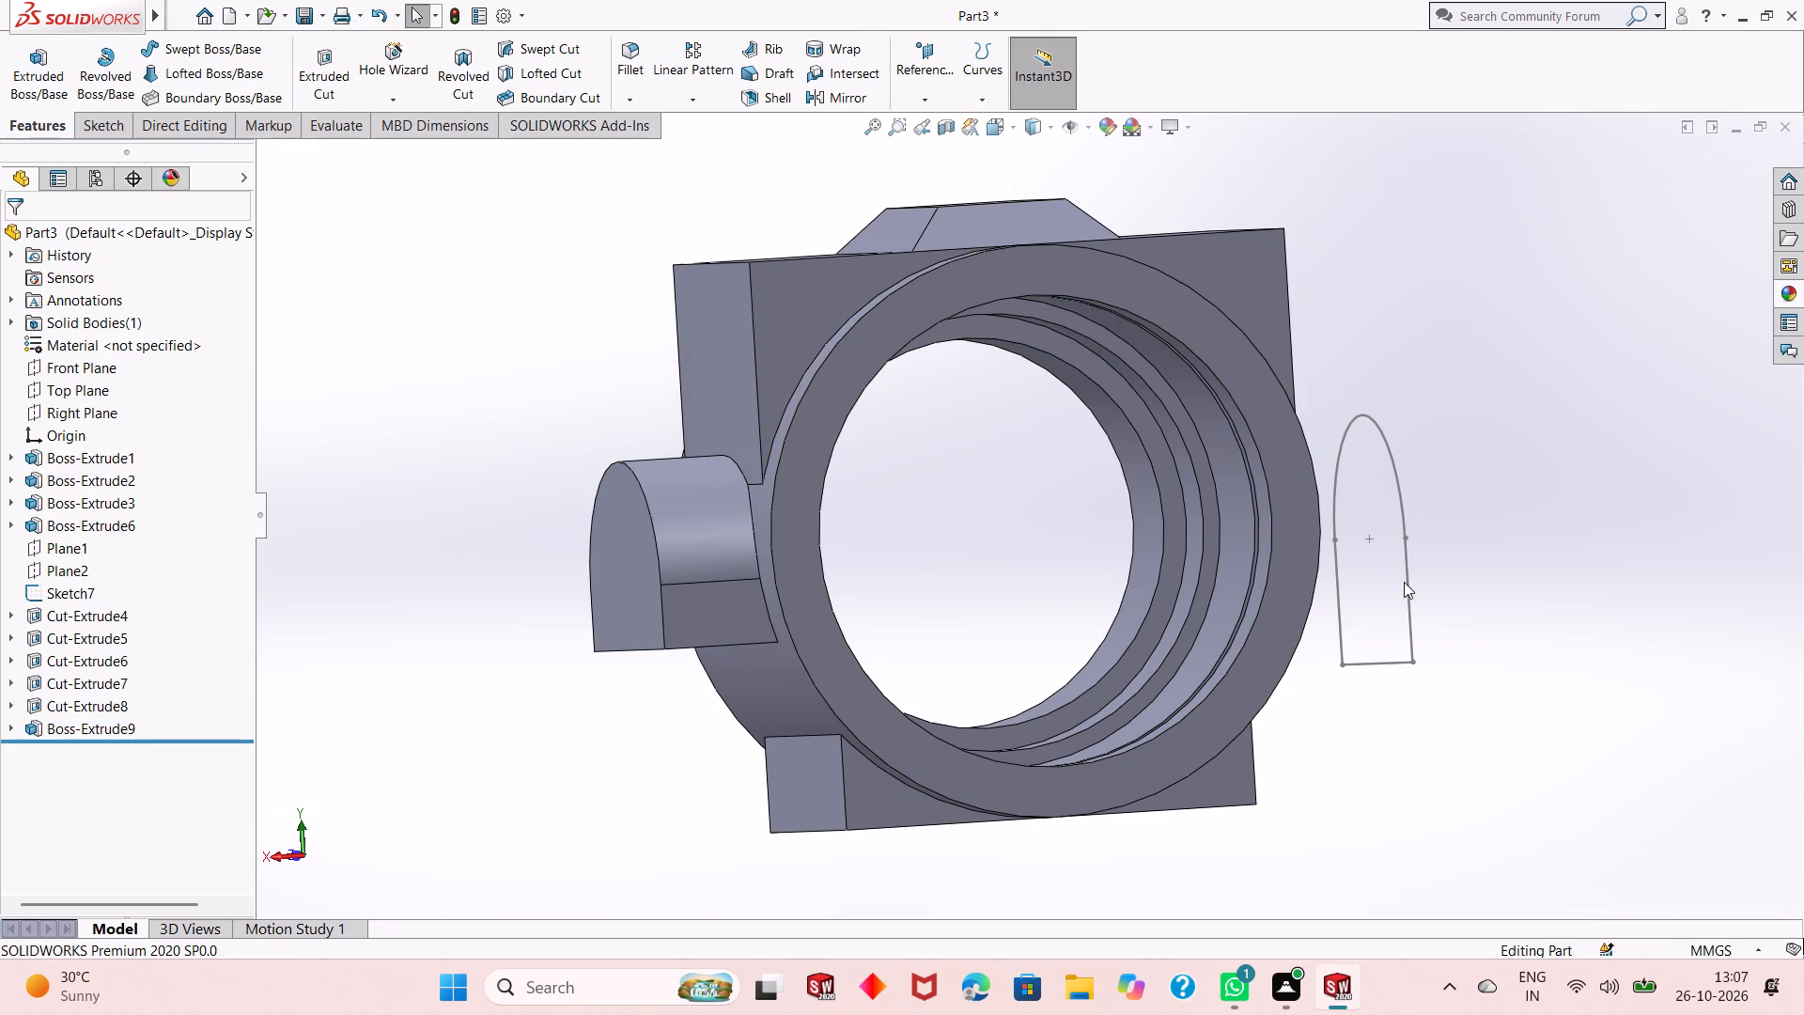
click(1406, 563)
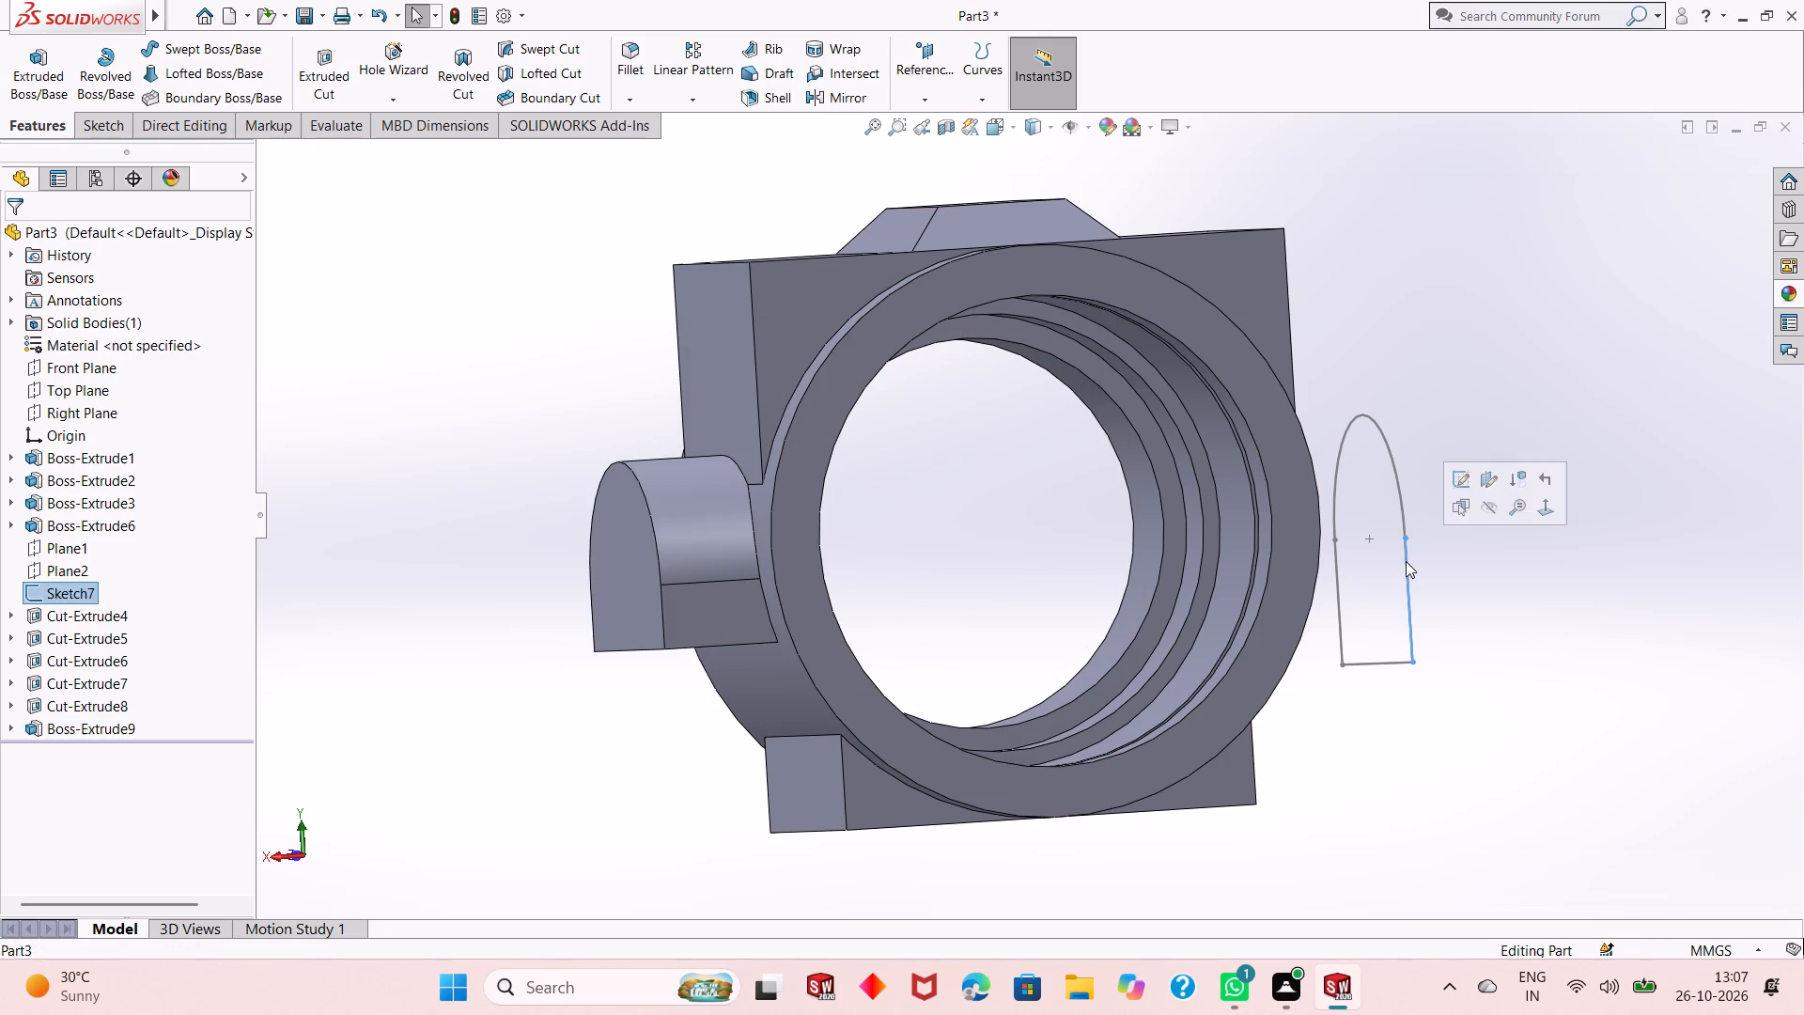
right_click(51, 588)
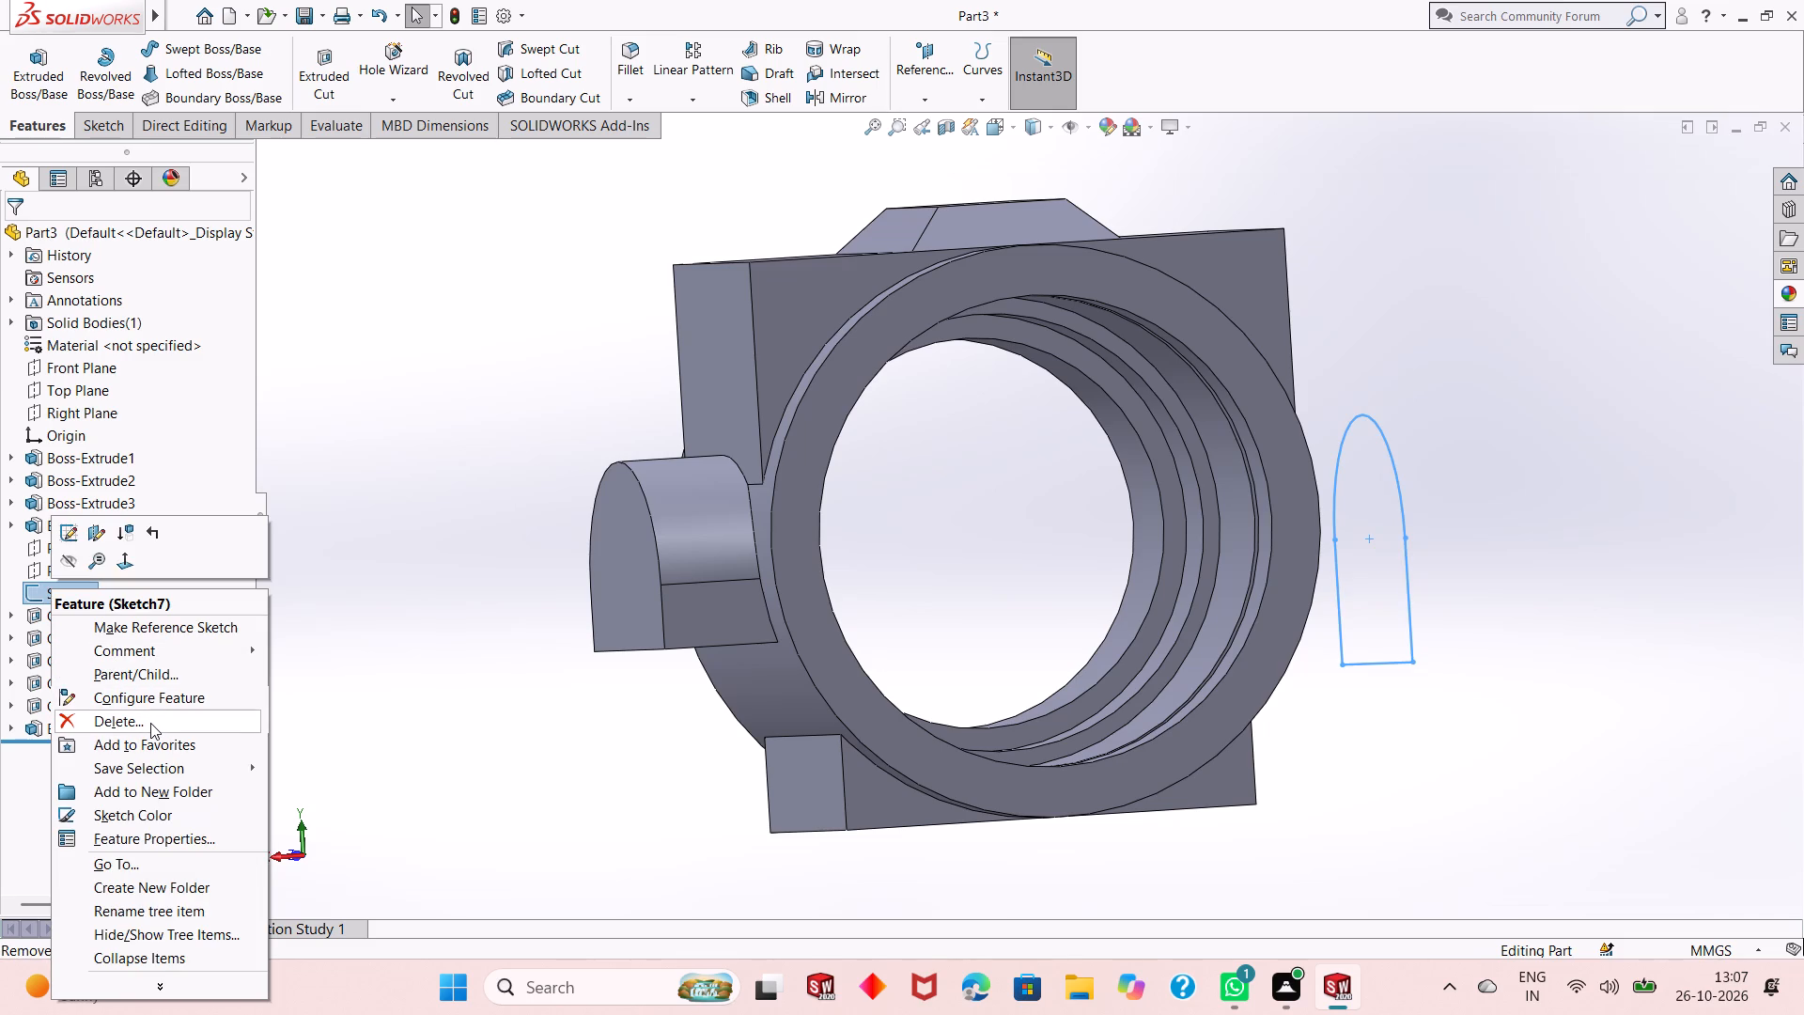
click(150, 723)
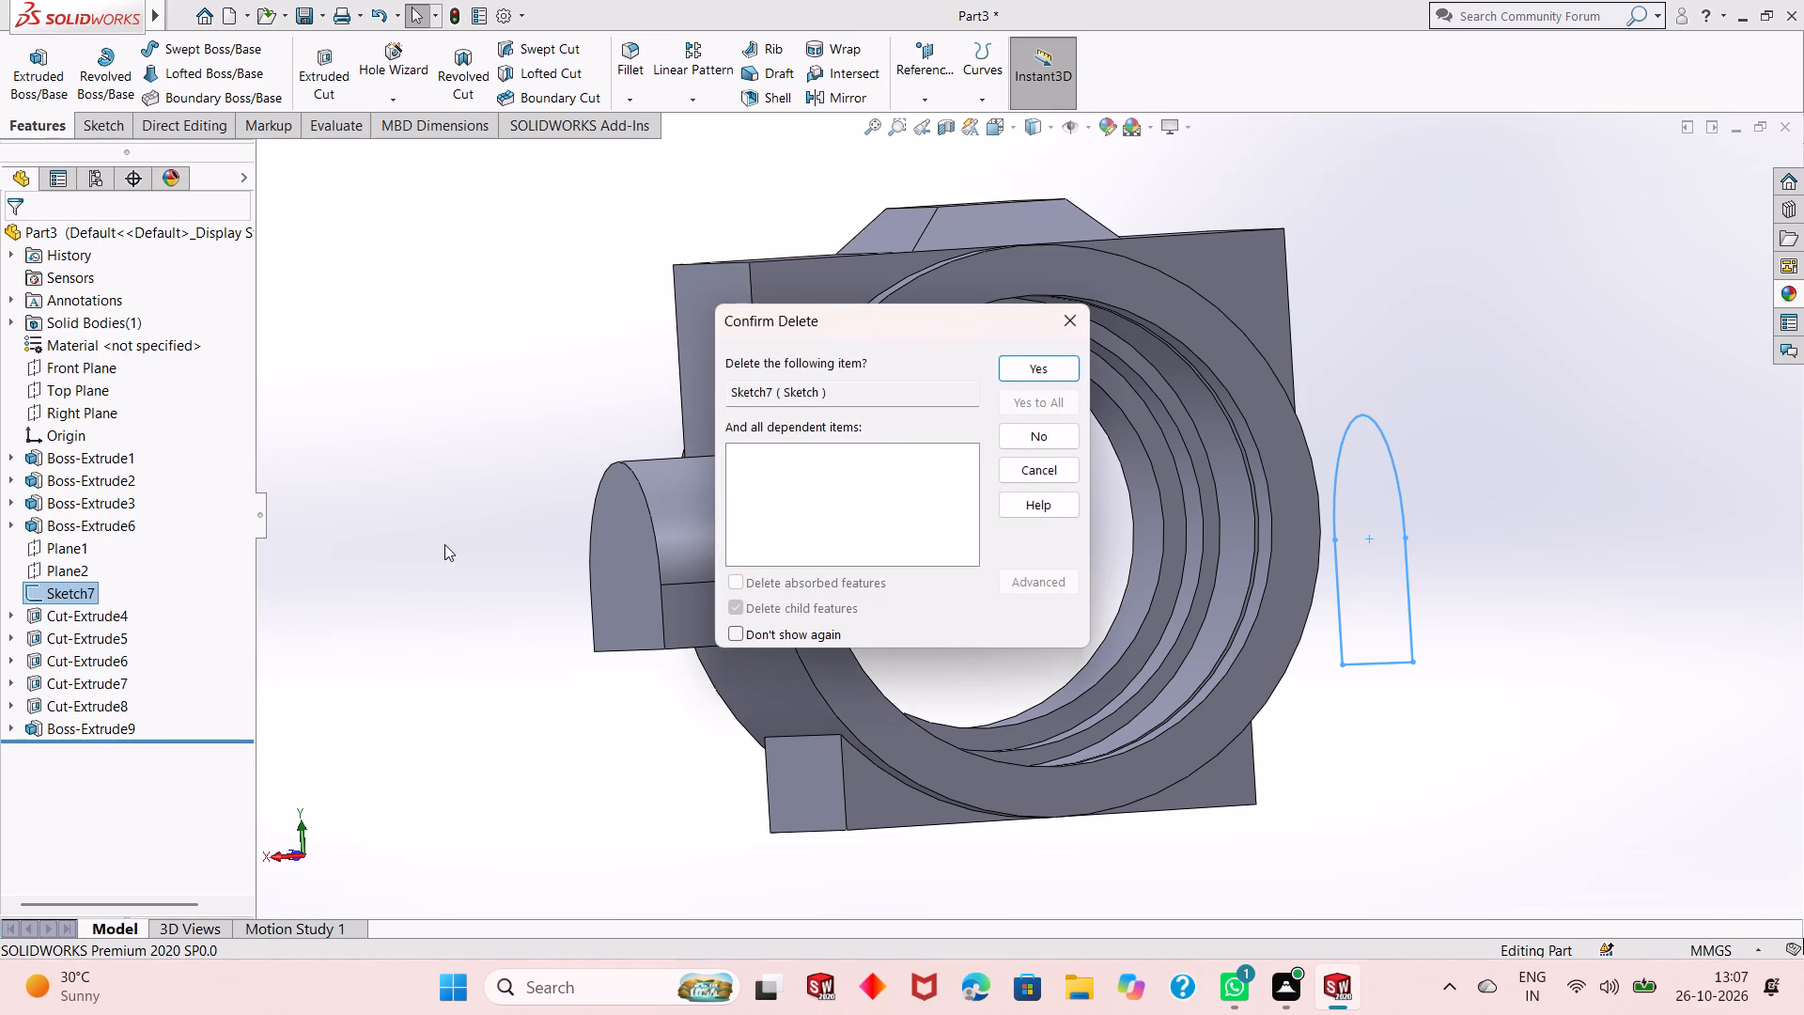
click(1012, 370)
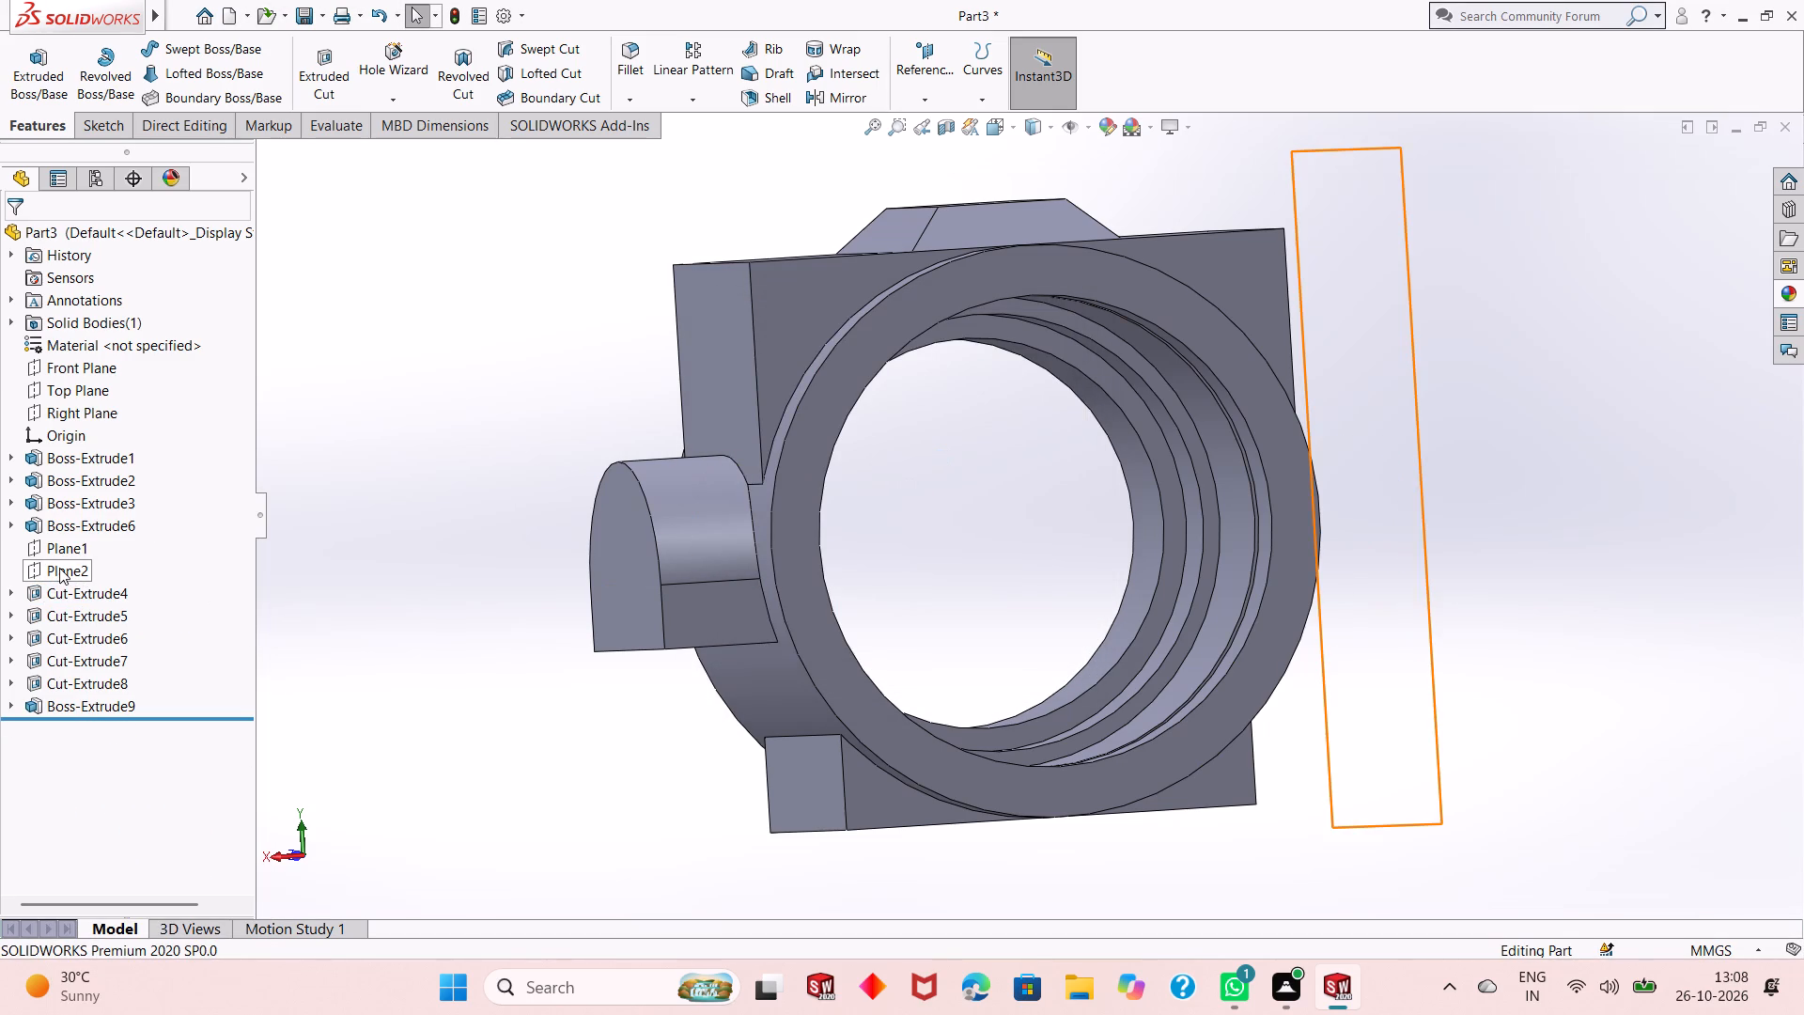
Start a new sketch on Plane2, viewed normal to the plane.
click(59, 568)
click(81, 539)
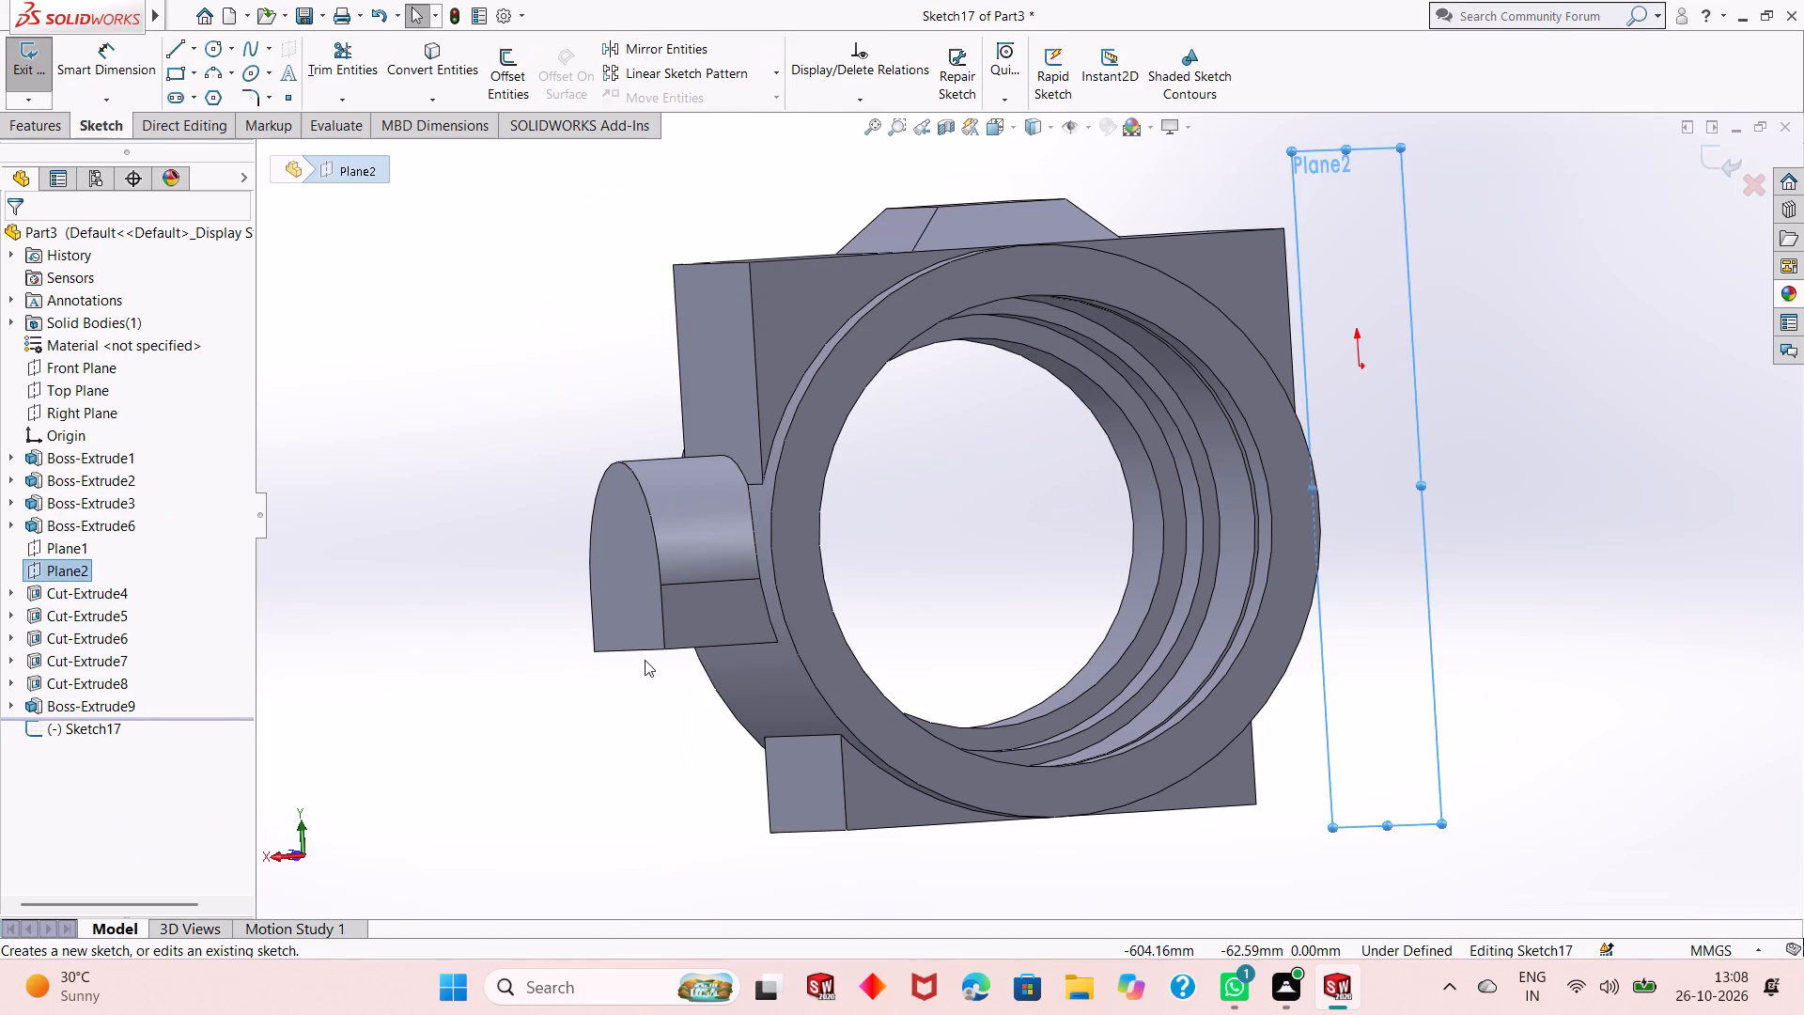
key(ctrl+8)
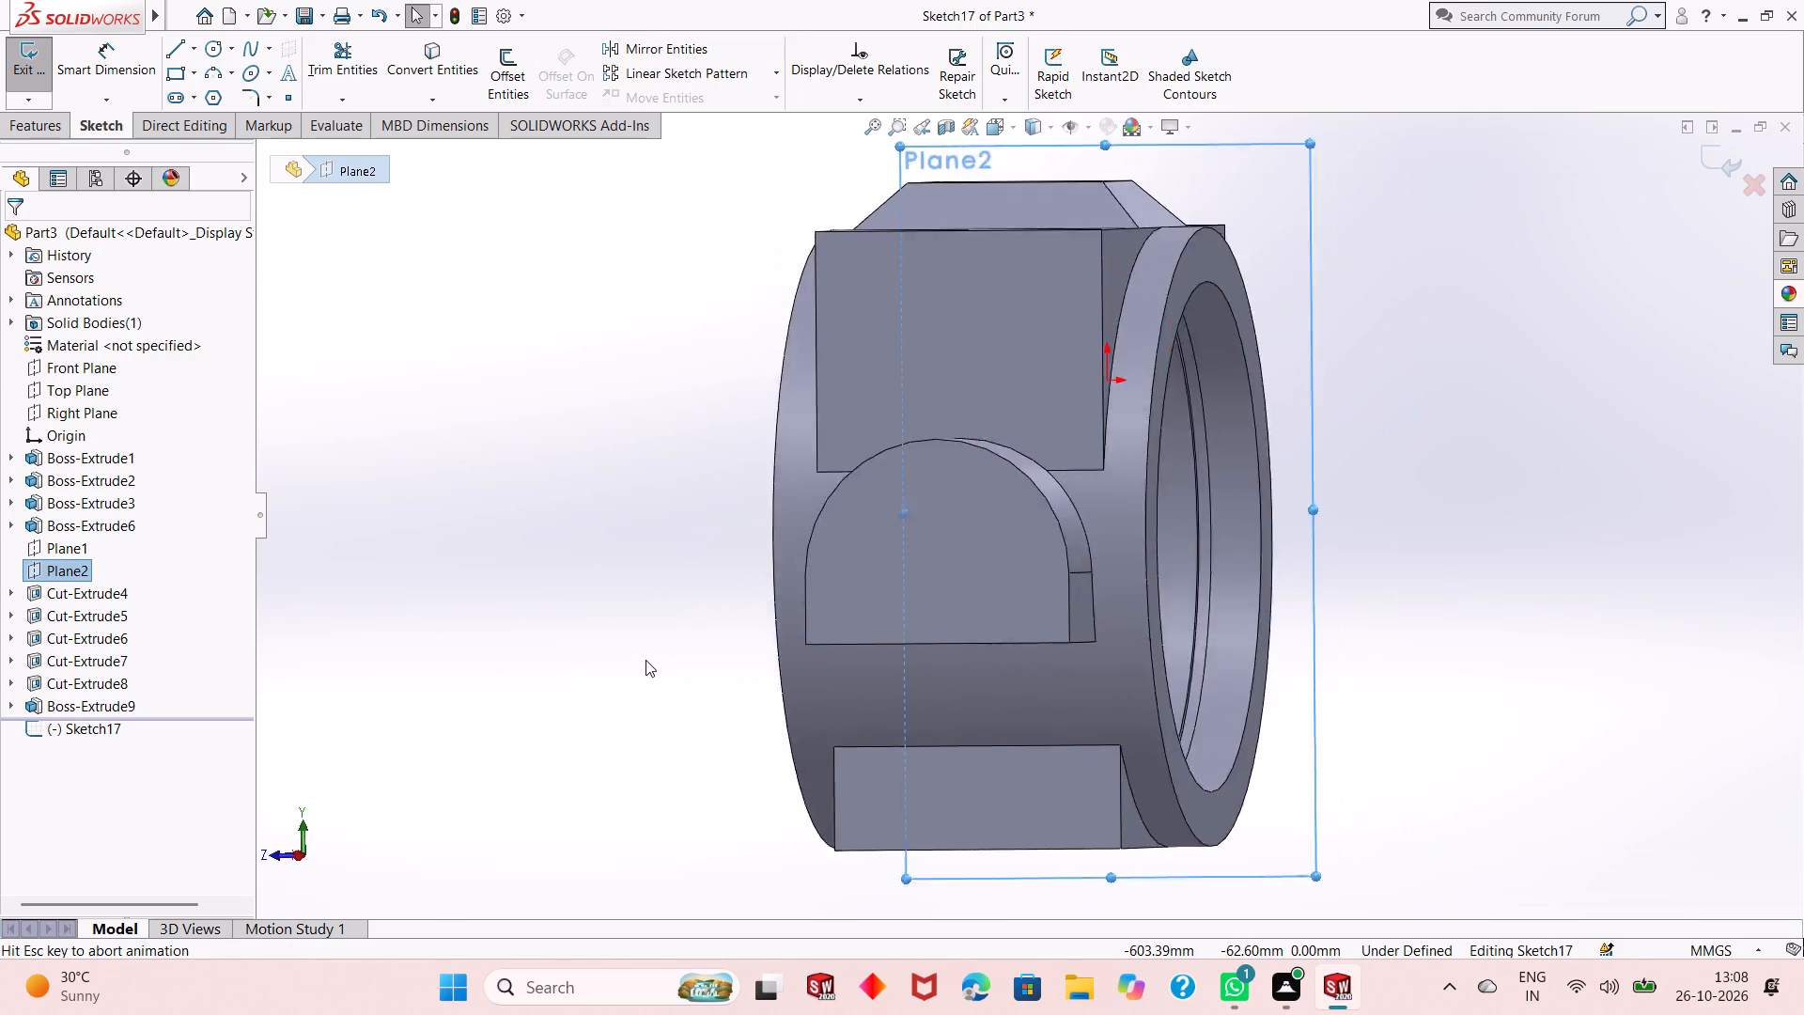
key(ctrl+8)
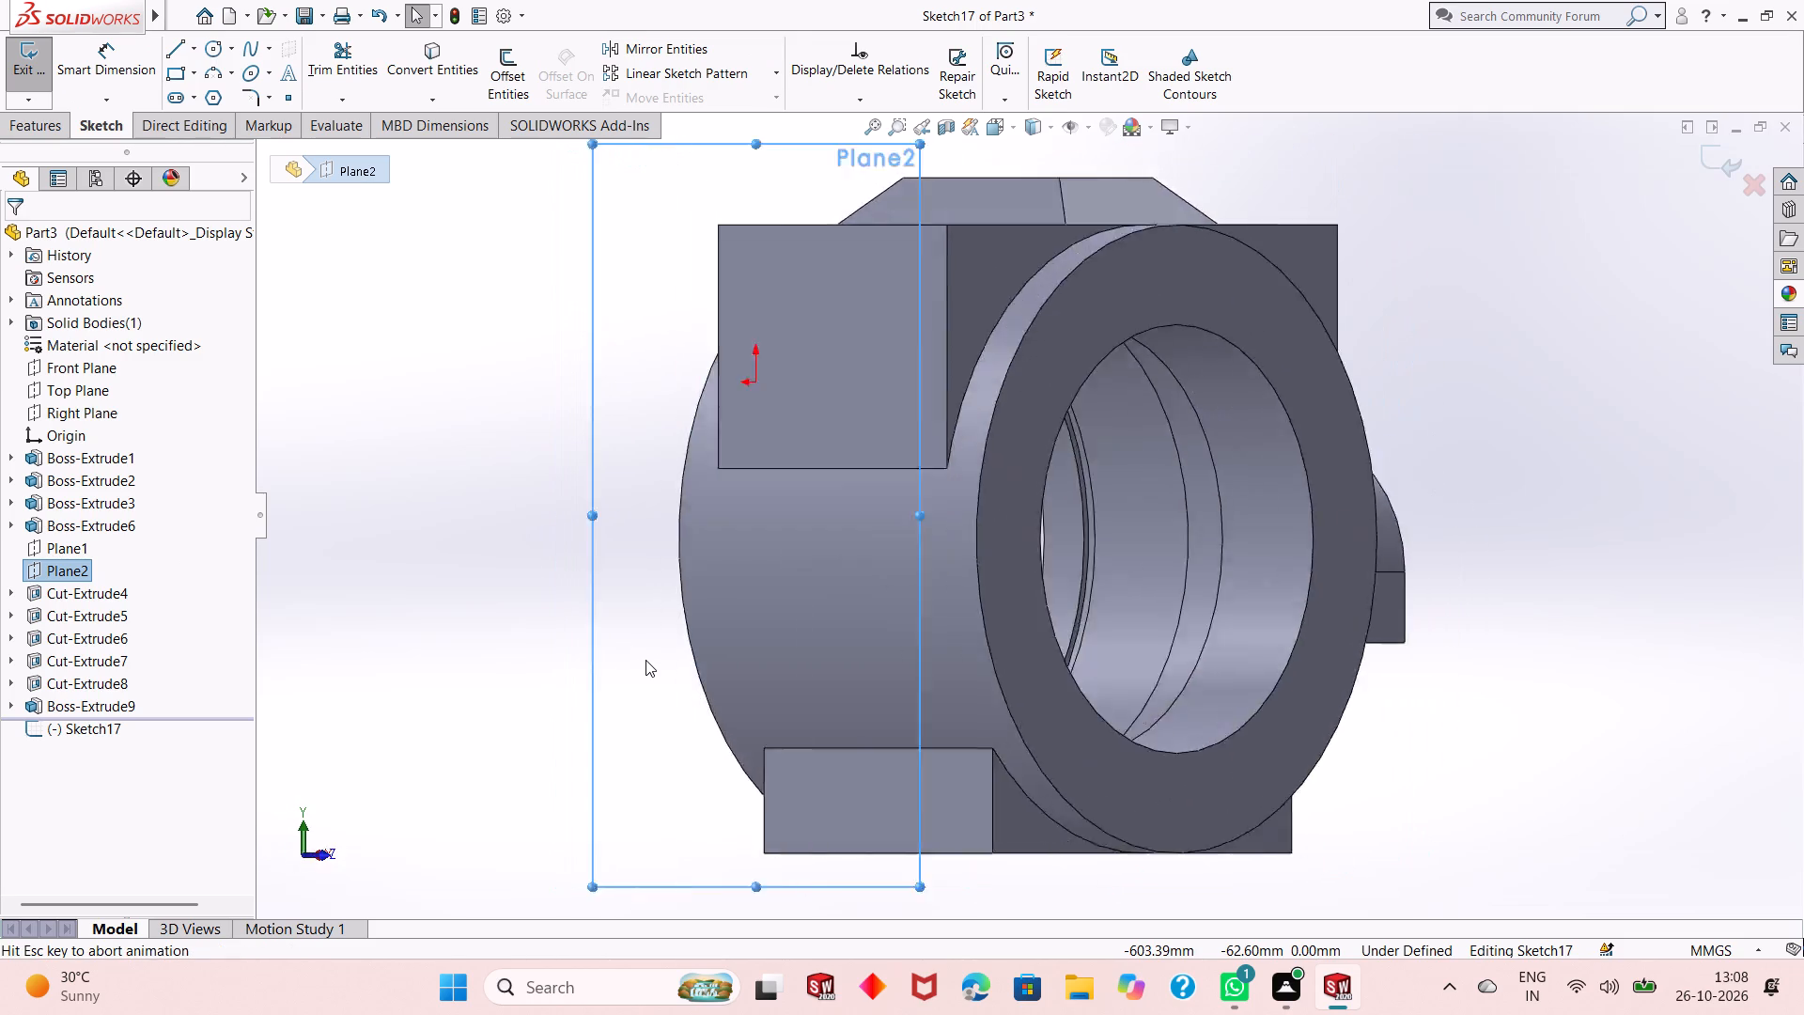
click(706, 684)
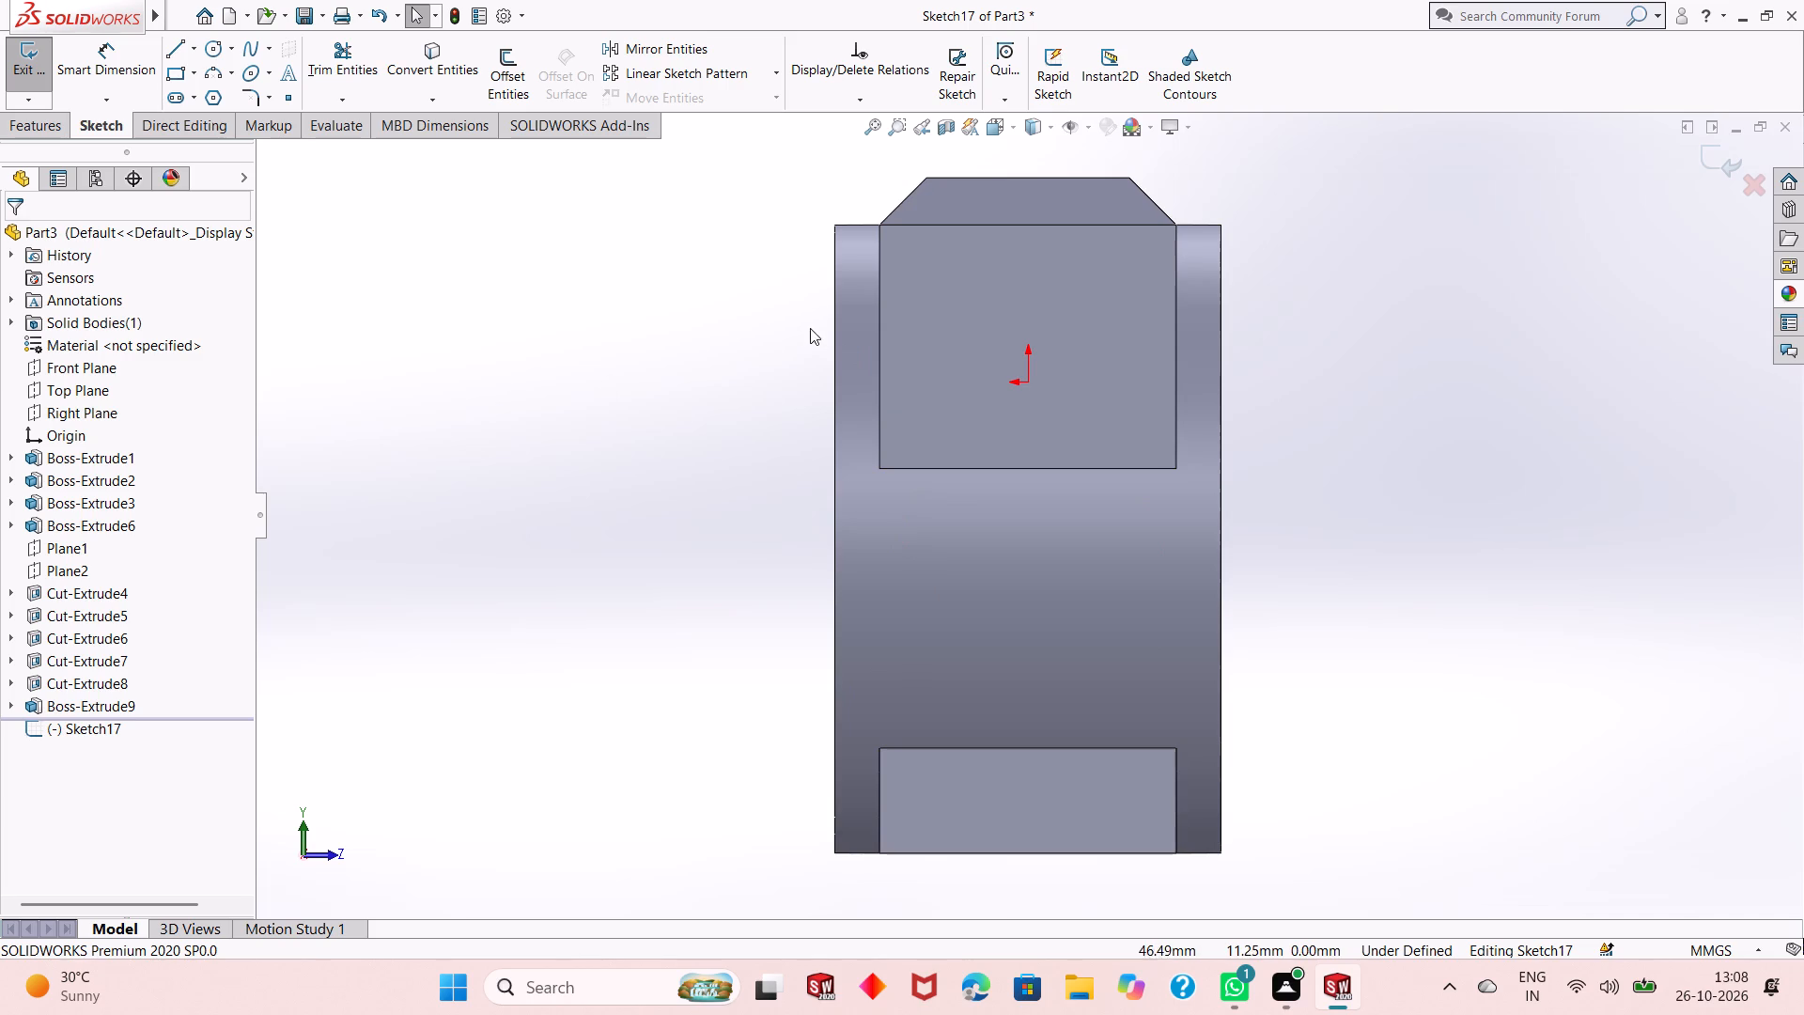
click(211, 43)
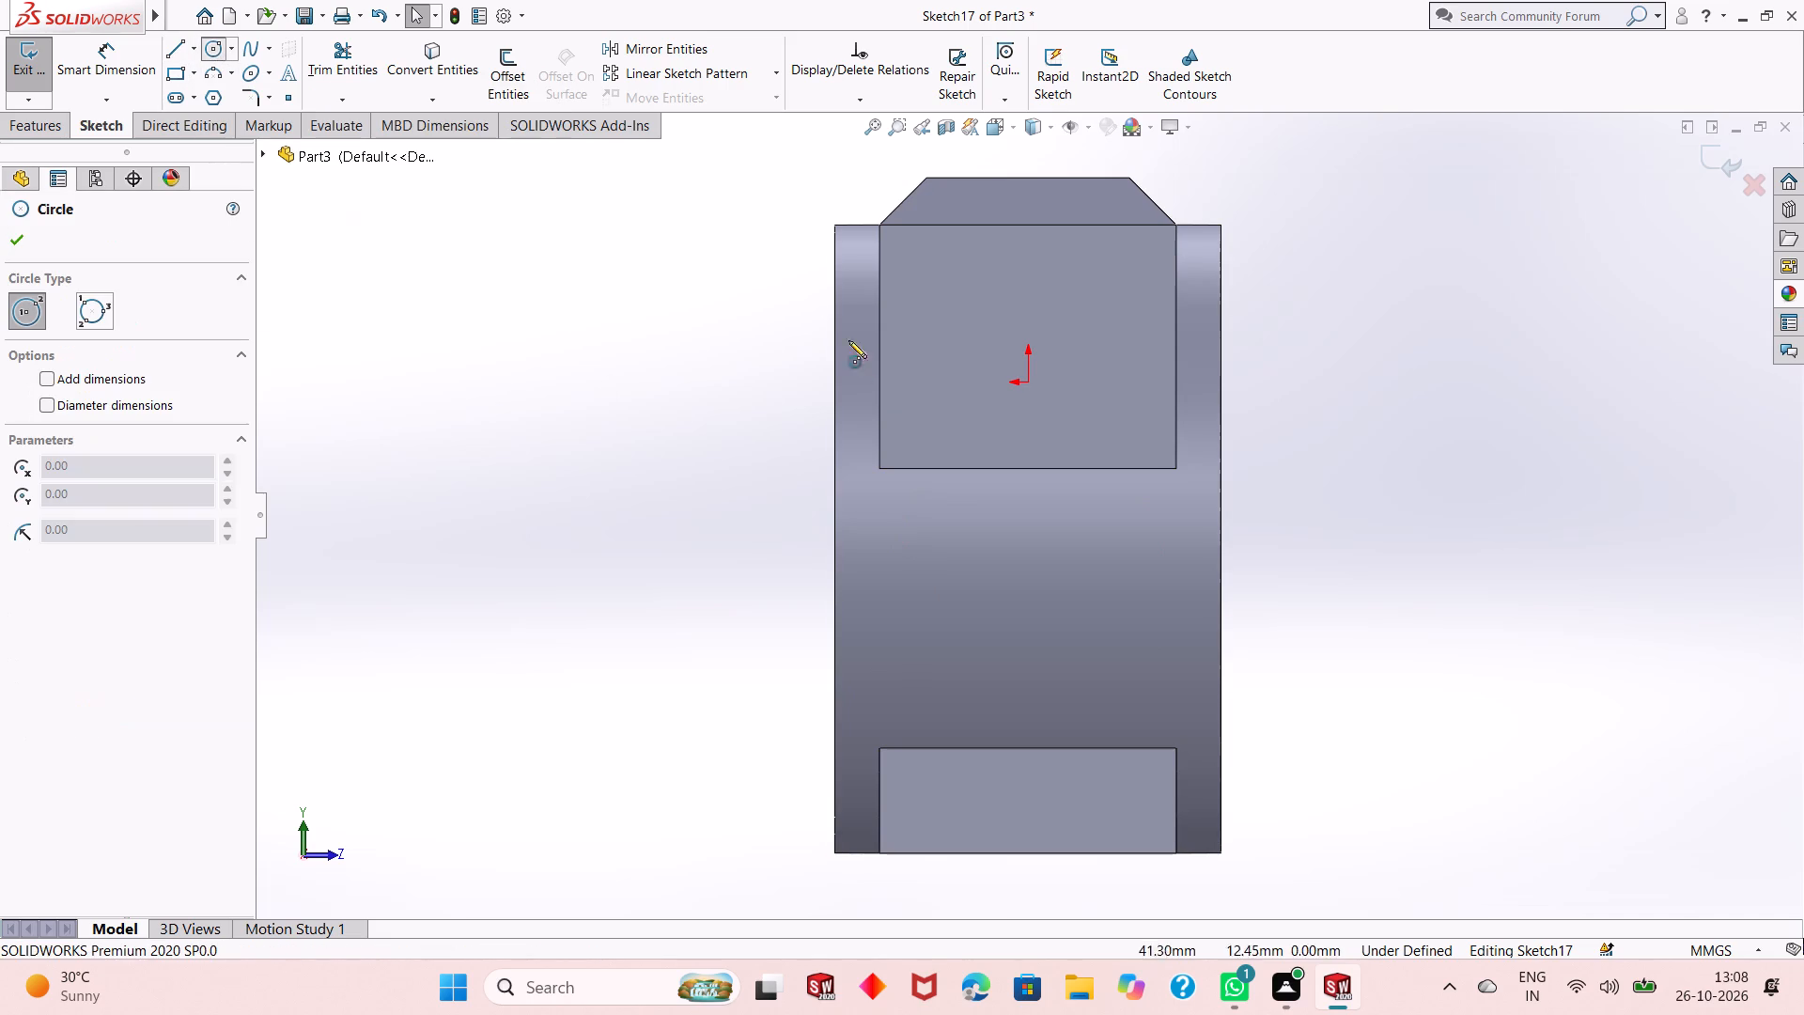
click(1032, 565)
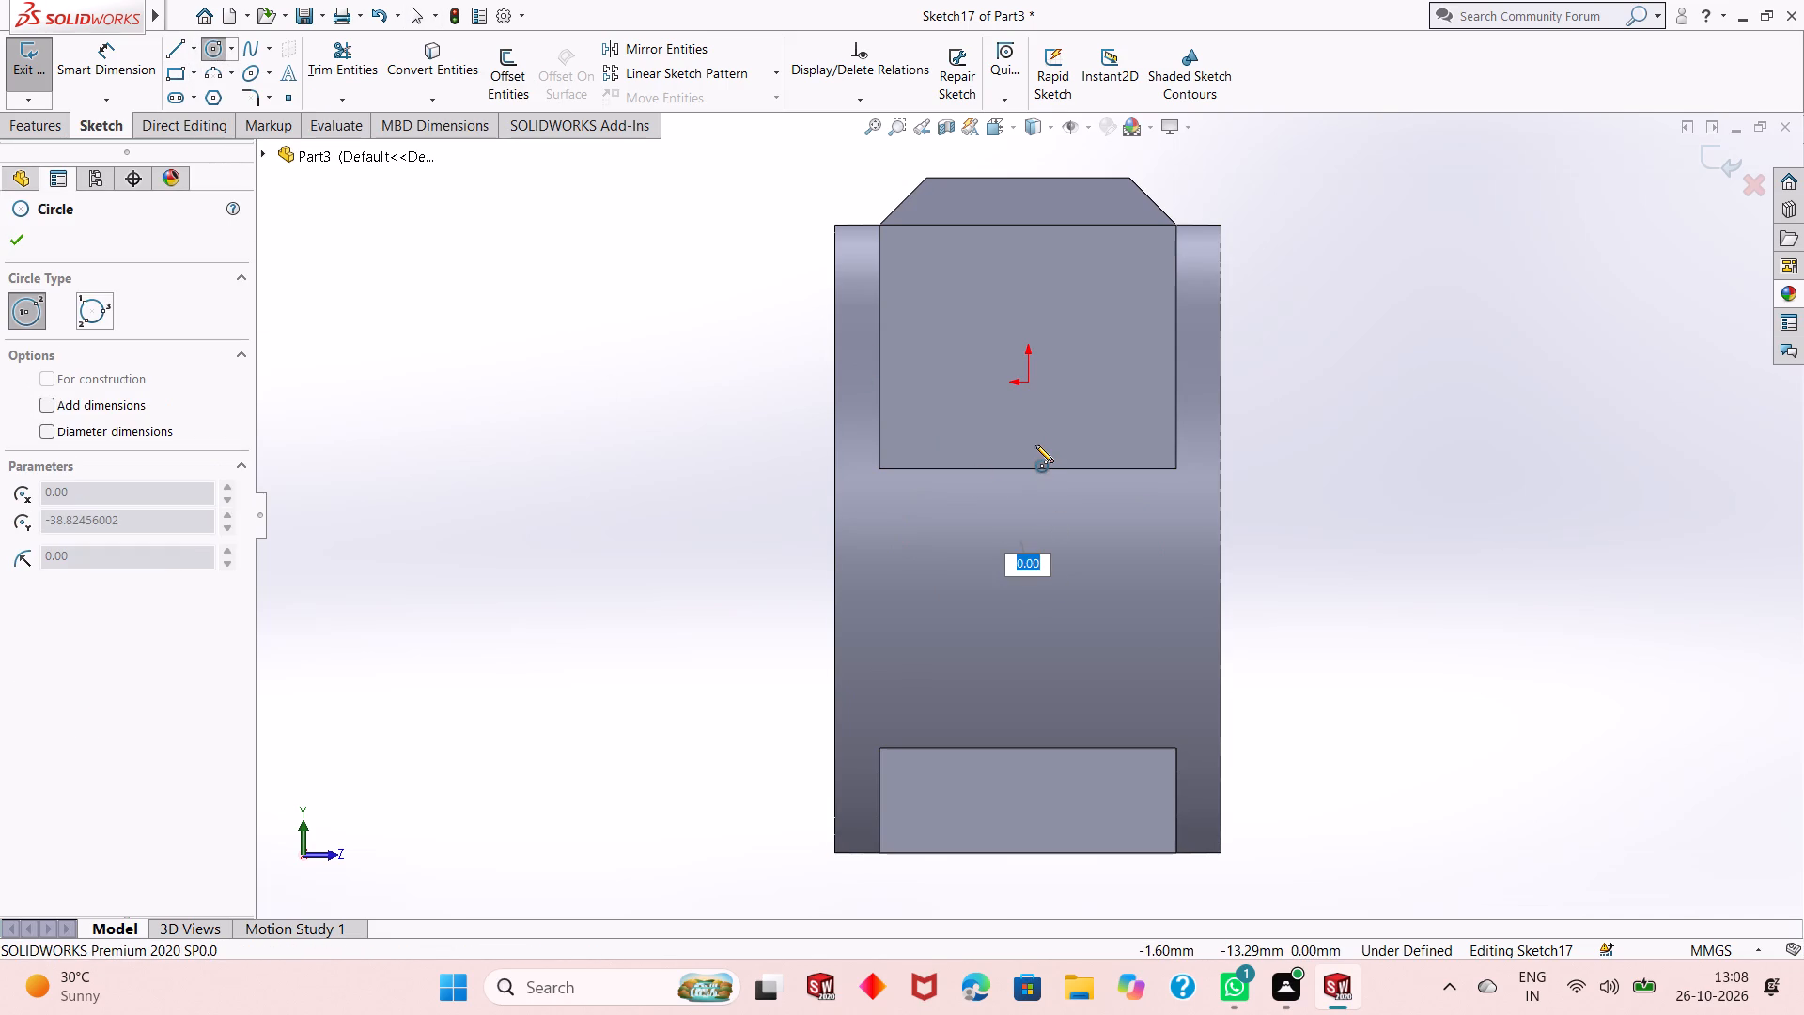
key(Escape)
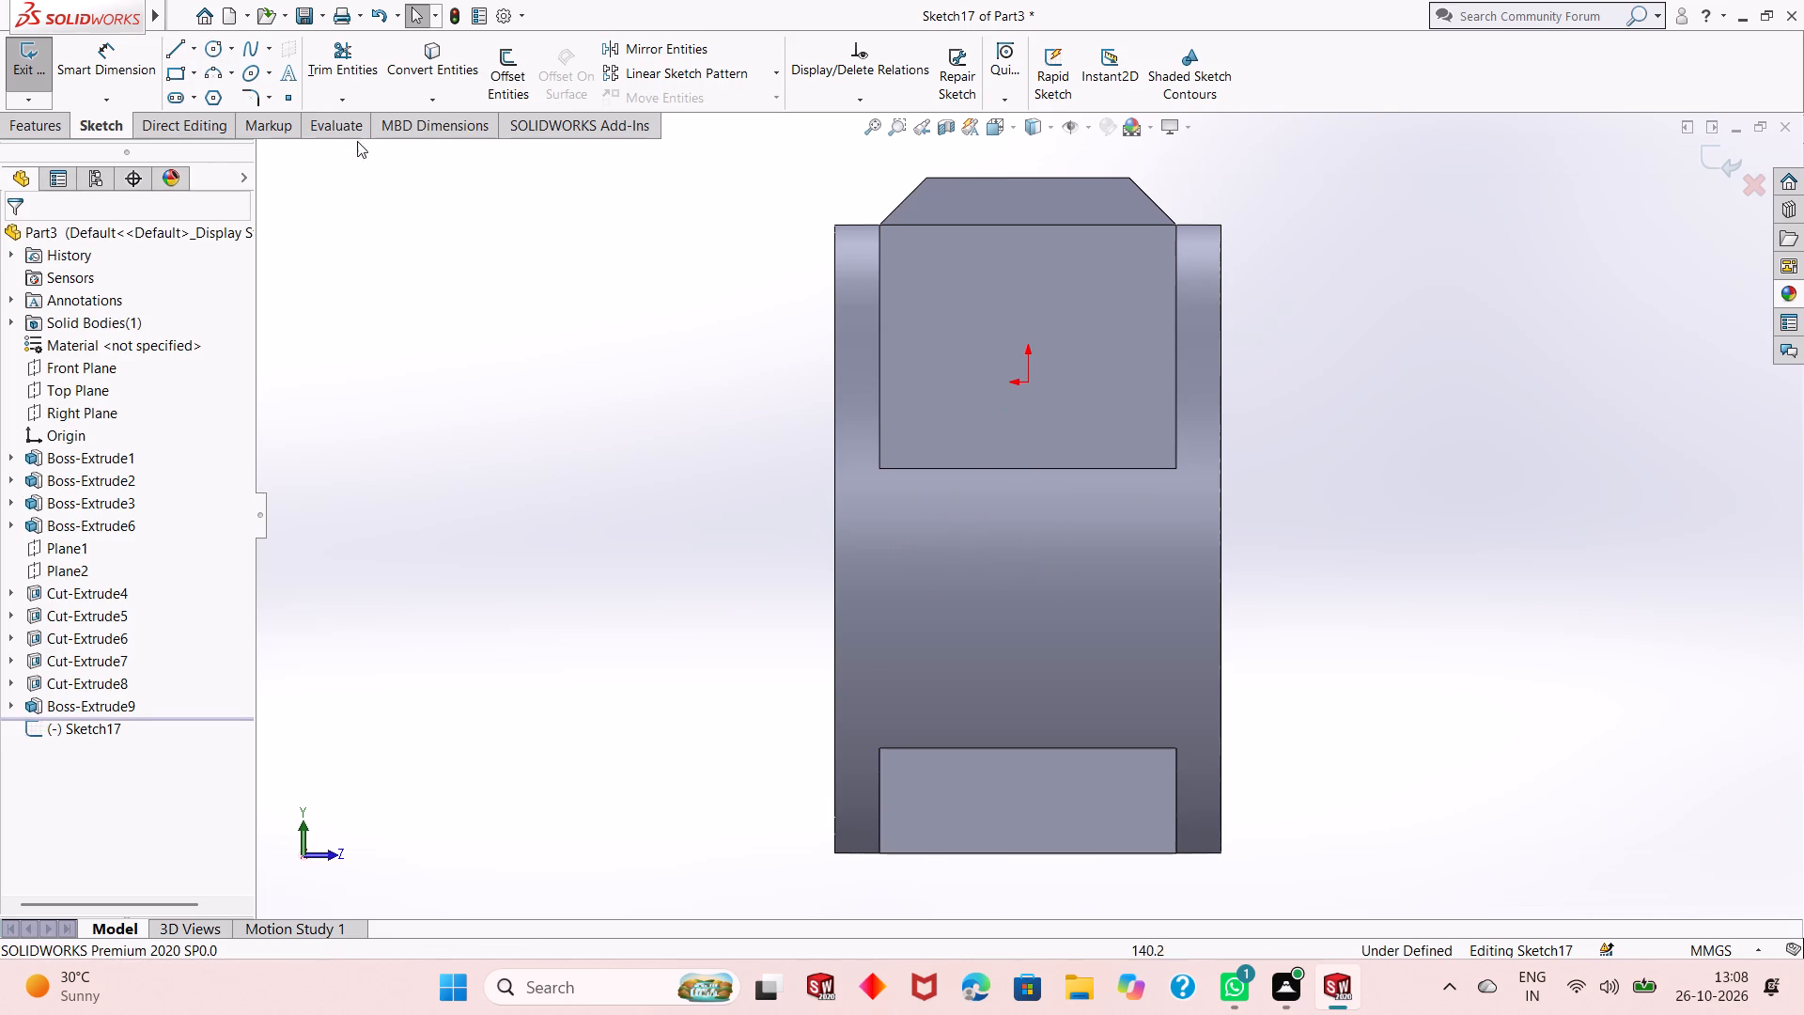
Sketch a circle about 42 mm in diameter, centred about 32 mm directly below the origin.
click(216, 46)
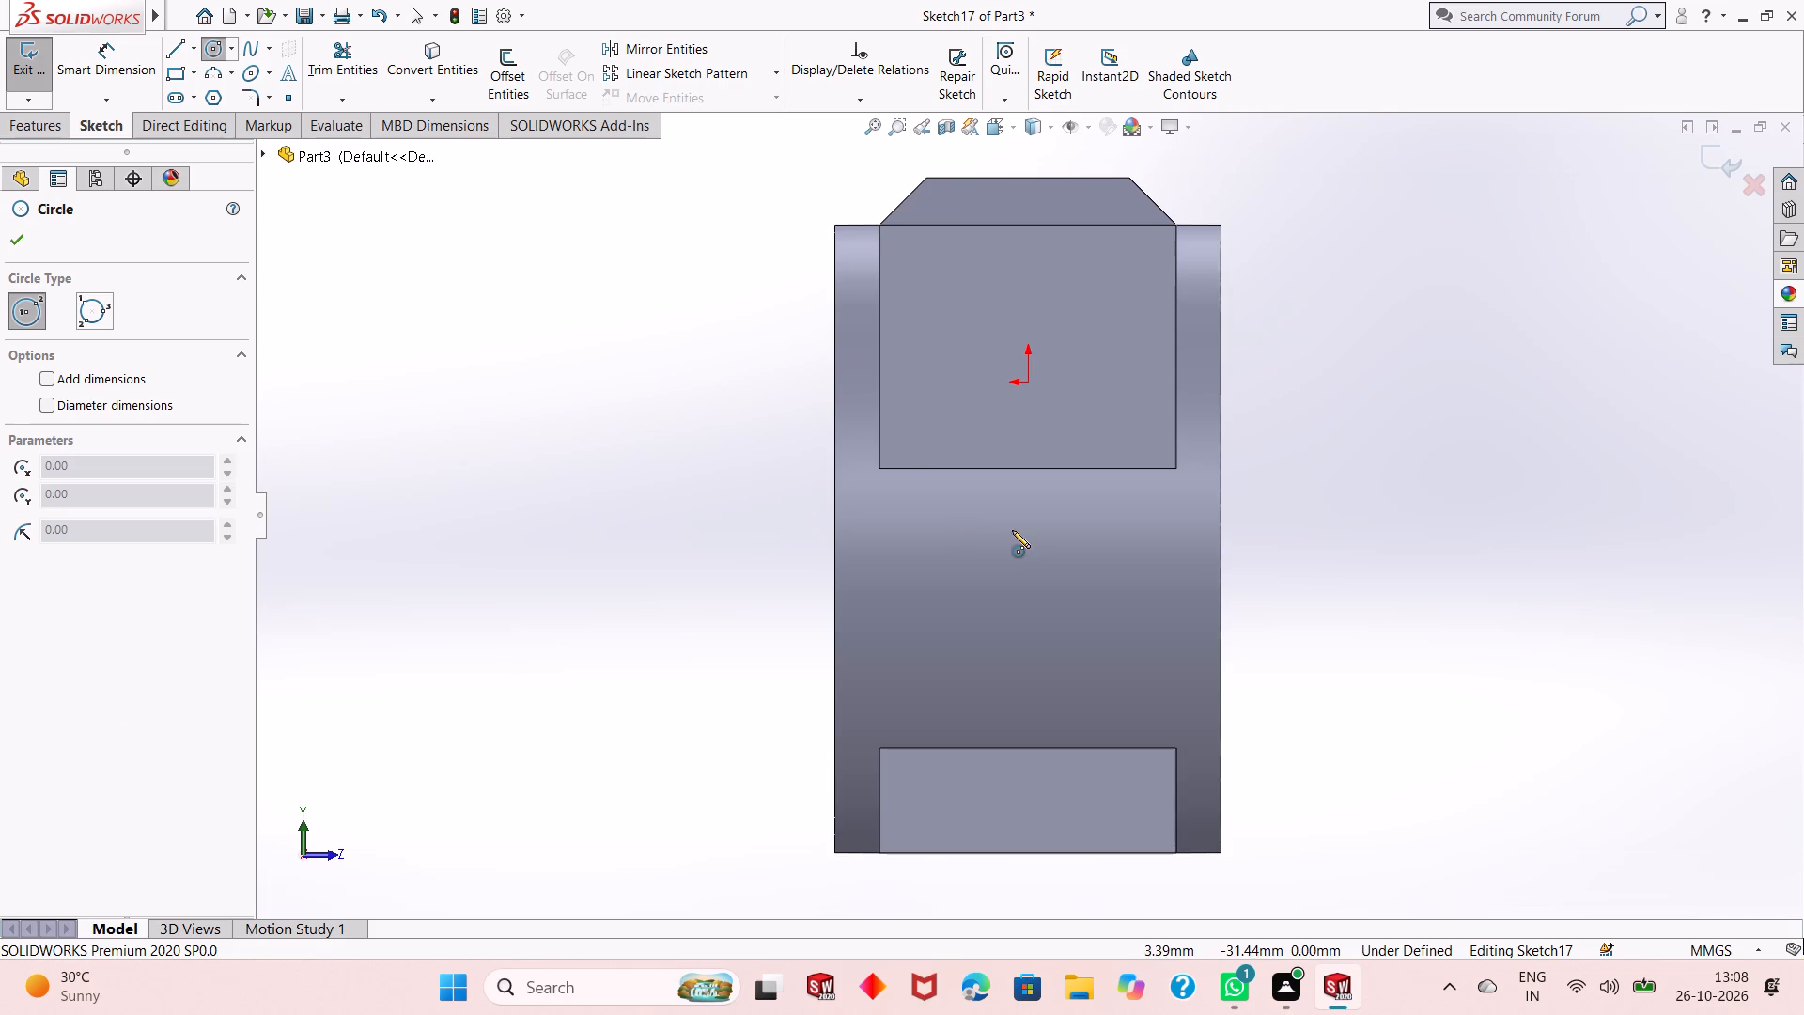
click(1024, 531)
click(1056, 436)
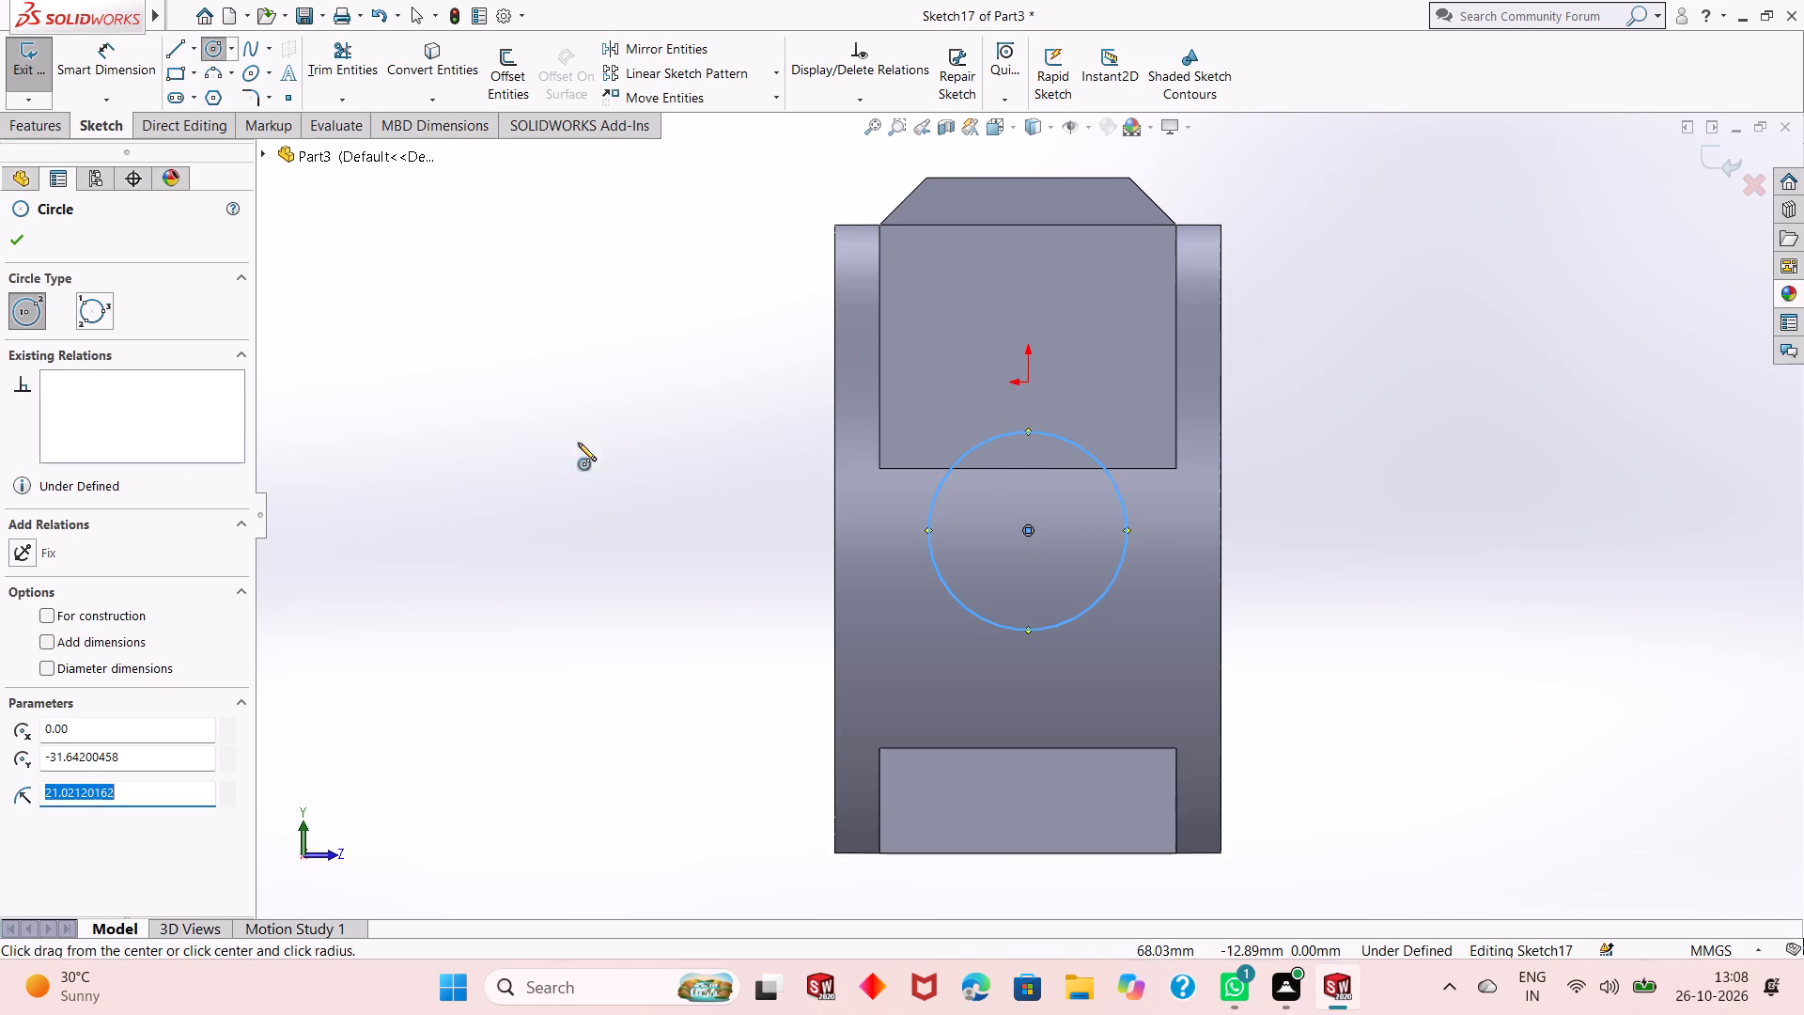
right_click(487, 443)
click(504, 450)
Dimension the circle's diameter to 58 mm (29+29).
click(105, 55)
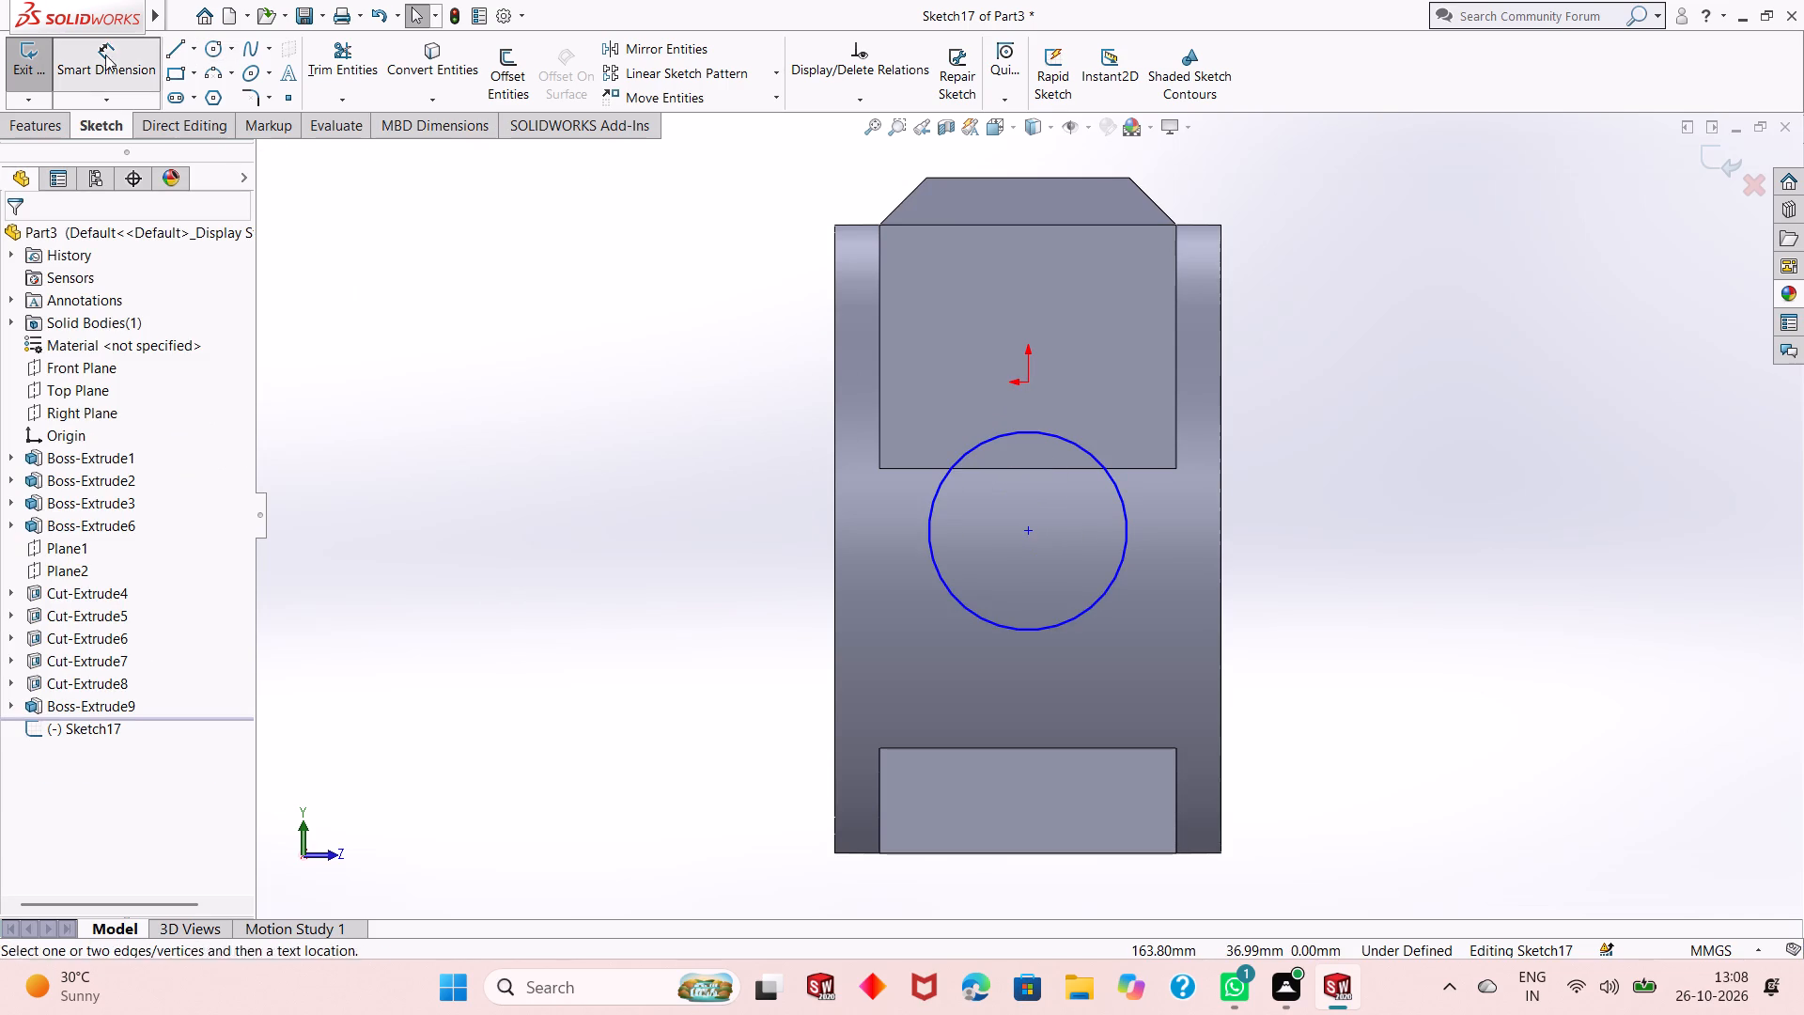
click(957, 598)
click(622, 722)
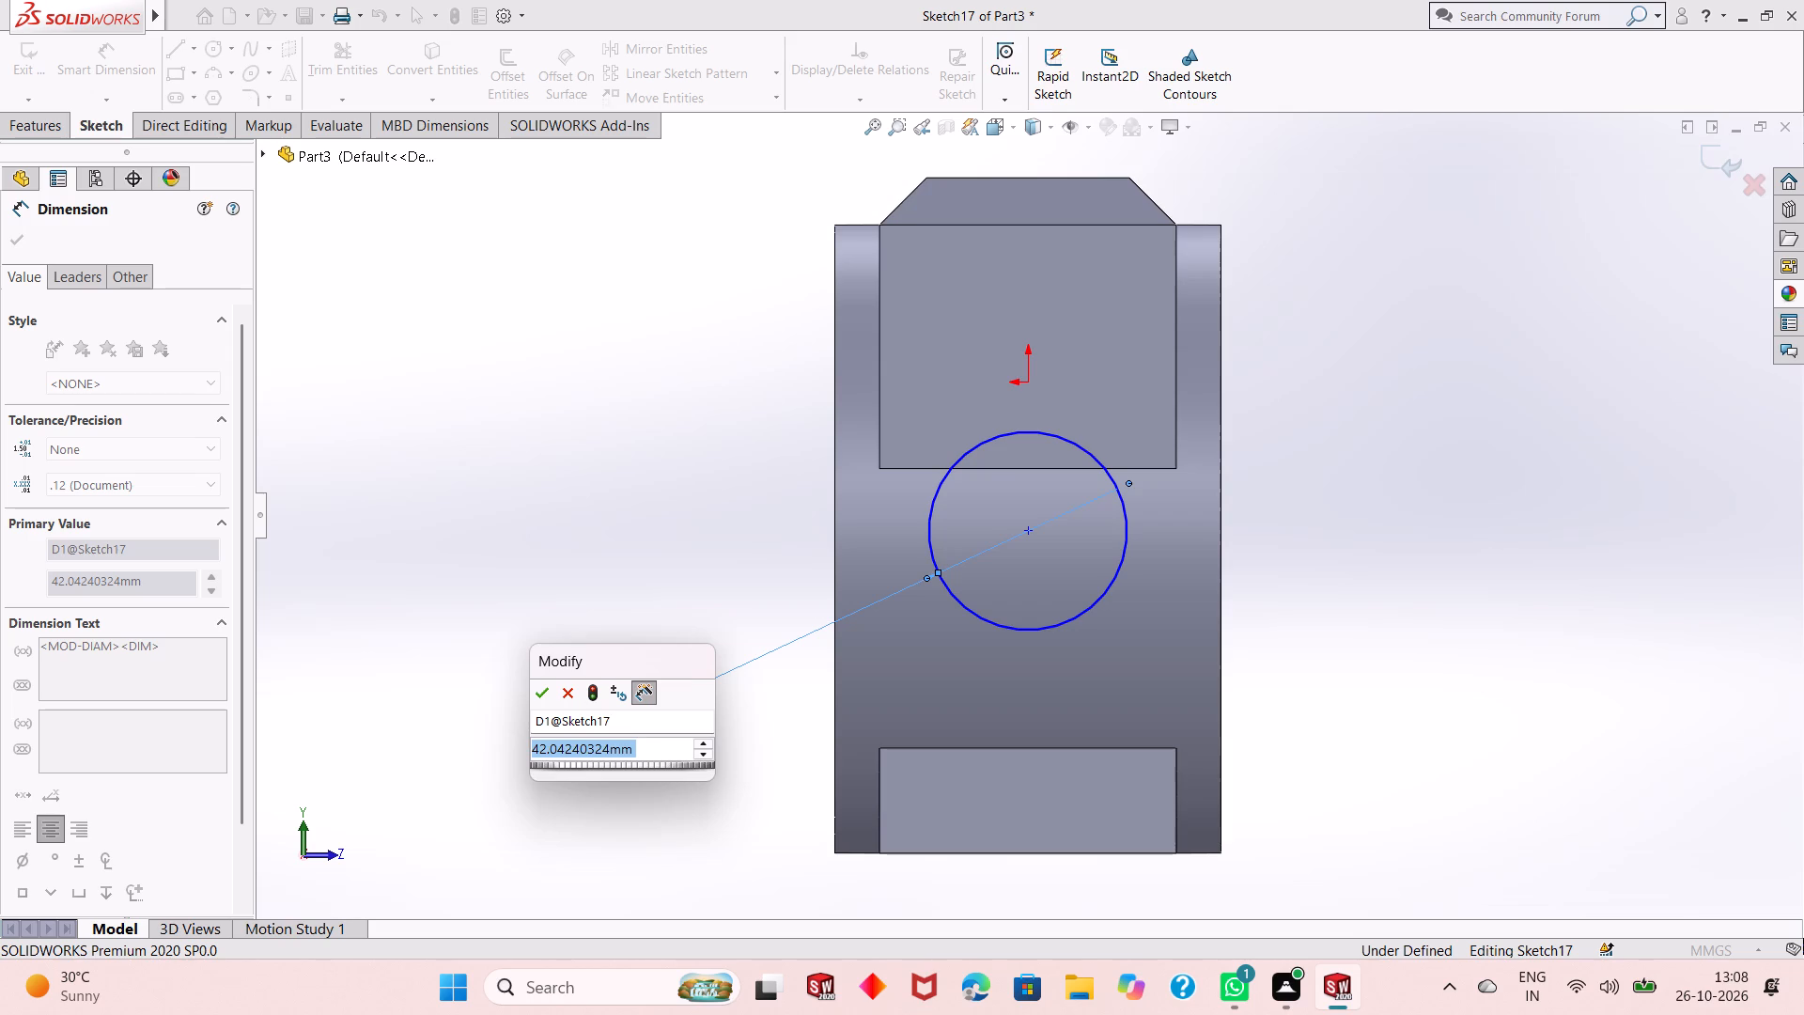
text(29+29)
key(Return)
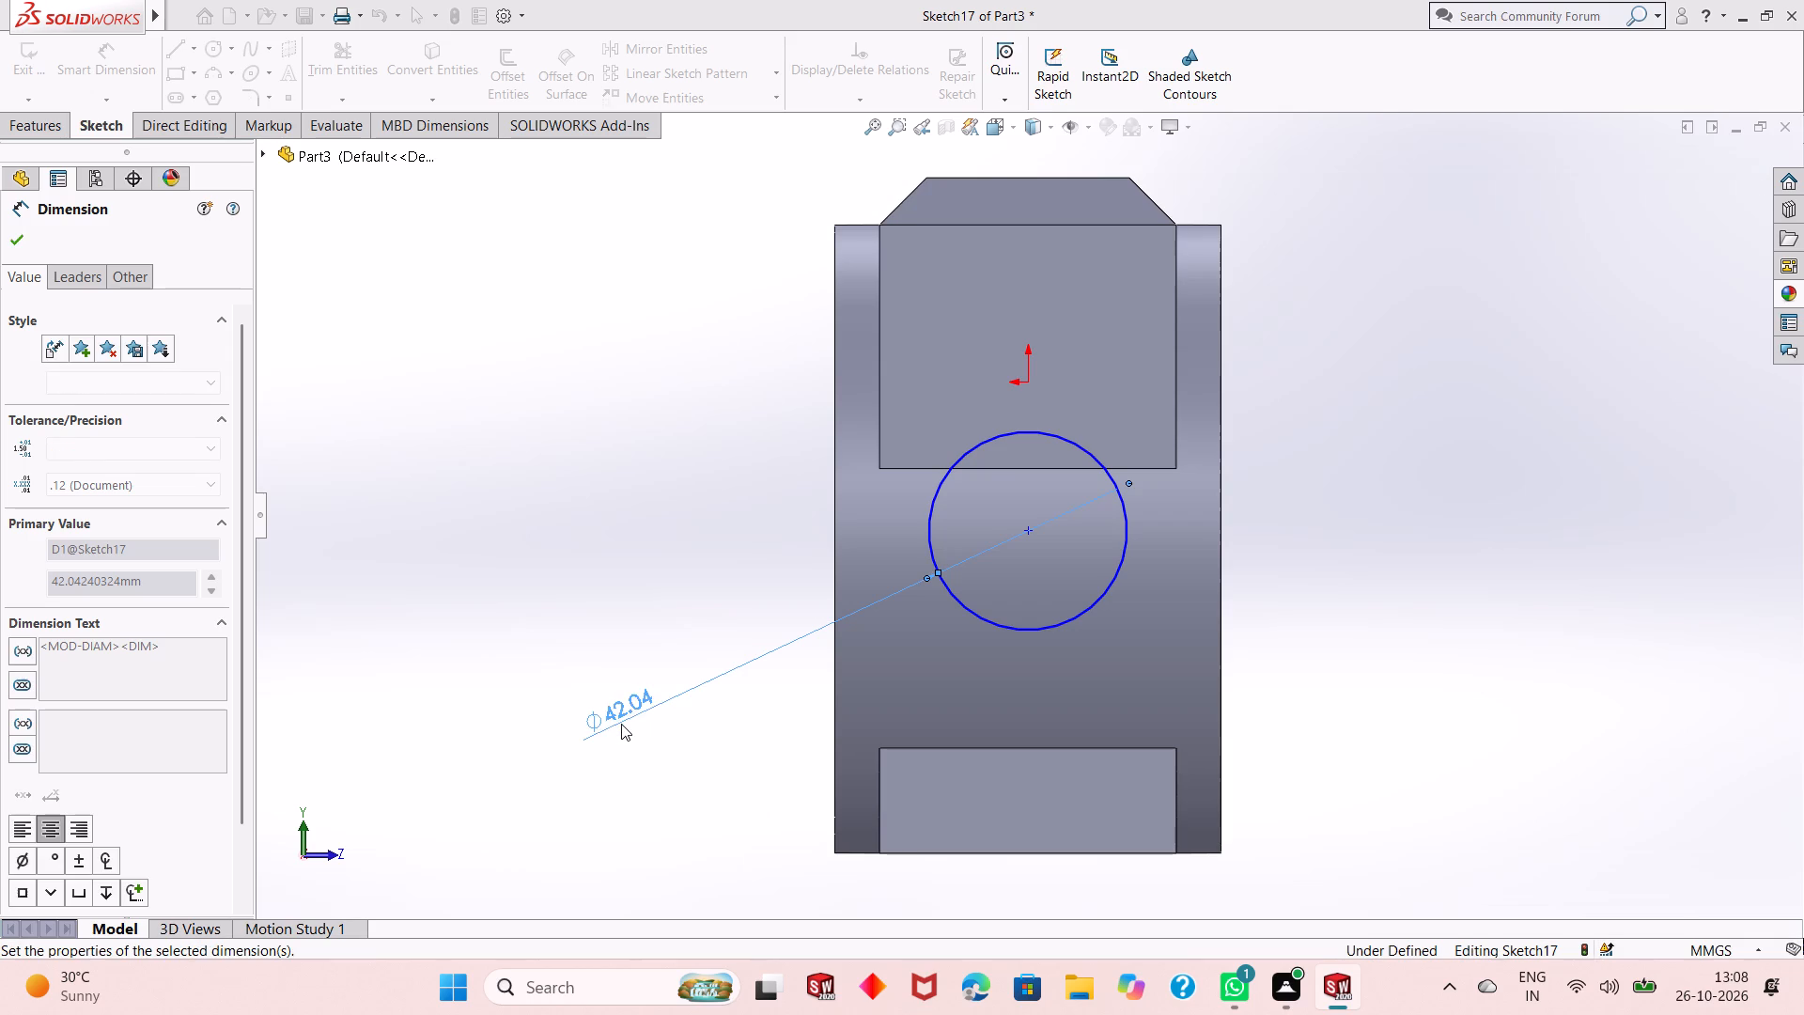
Dimension the circle centre's height above the base's bottom edge to 59.7 mm (88.7-29).
click(1025, 531)
click(1007, 851)
click(1428, 818)
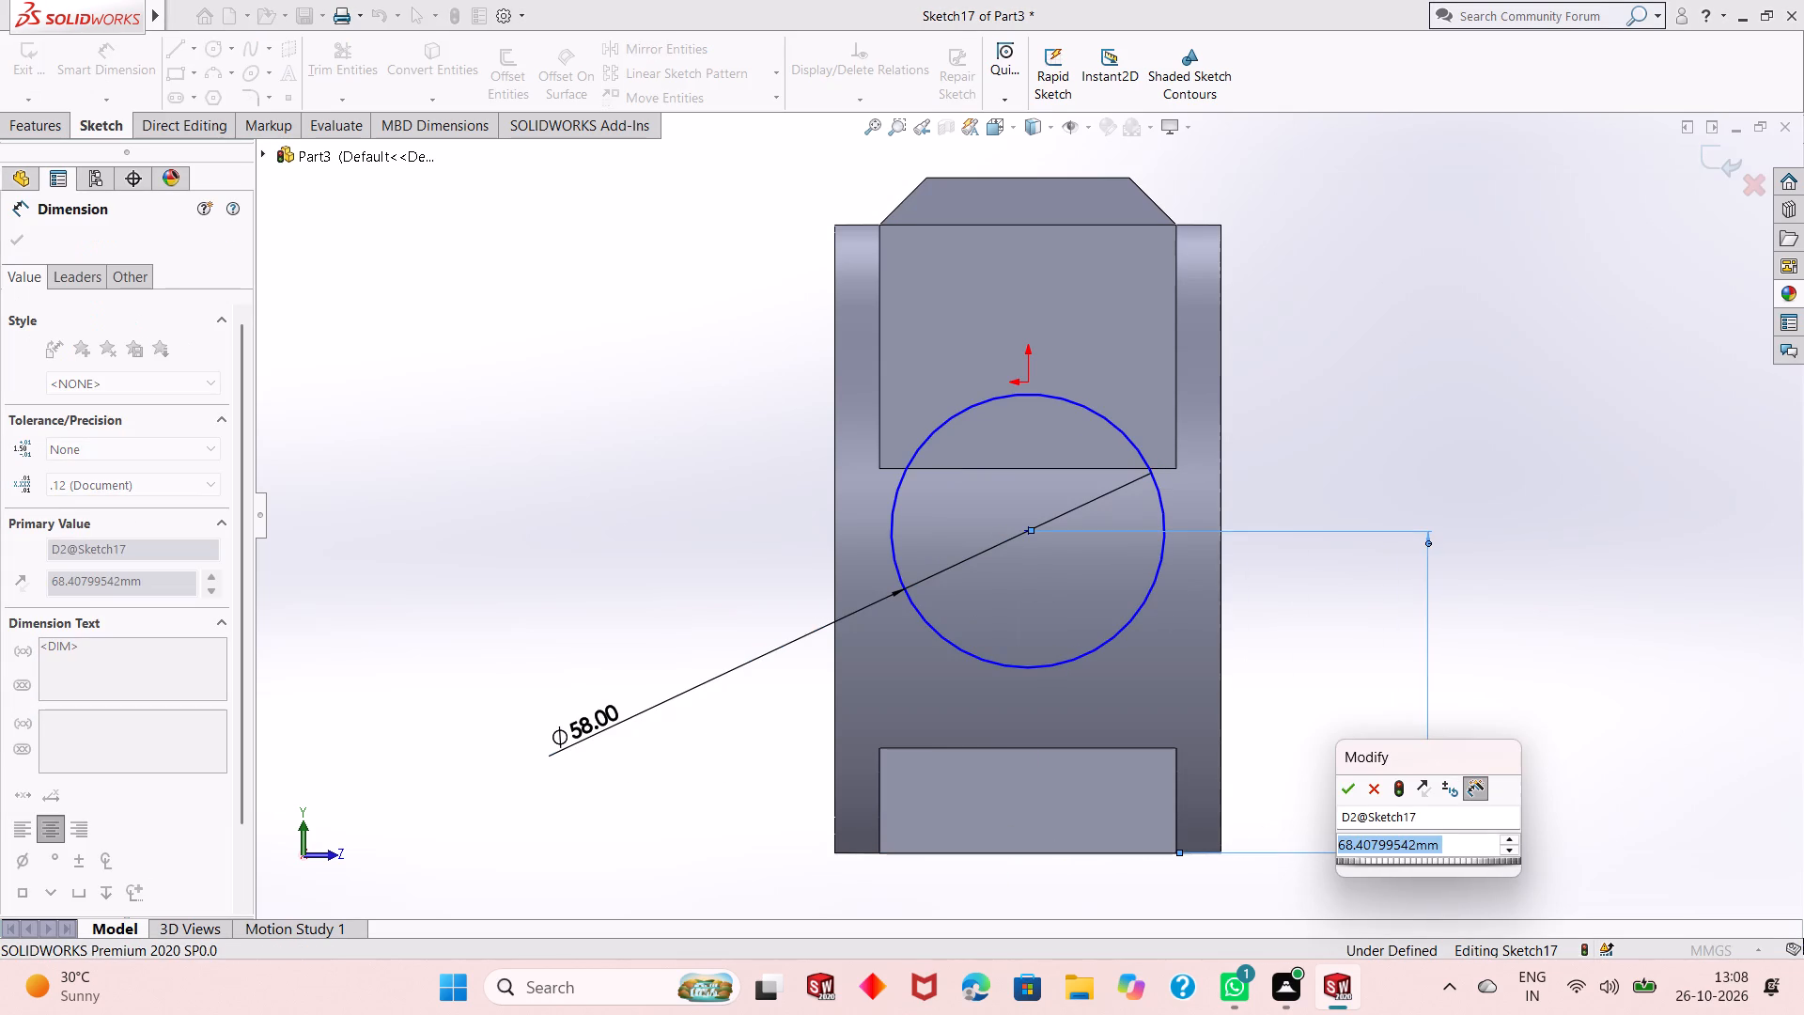
text(88)
text(.7-29)
key(Return)
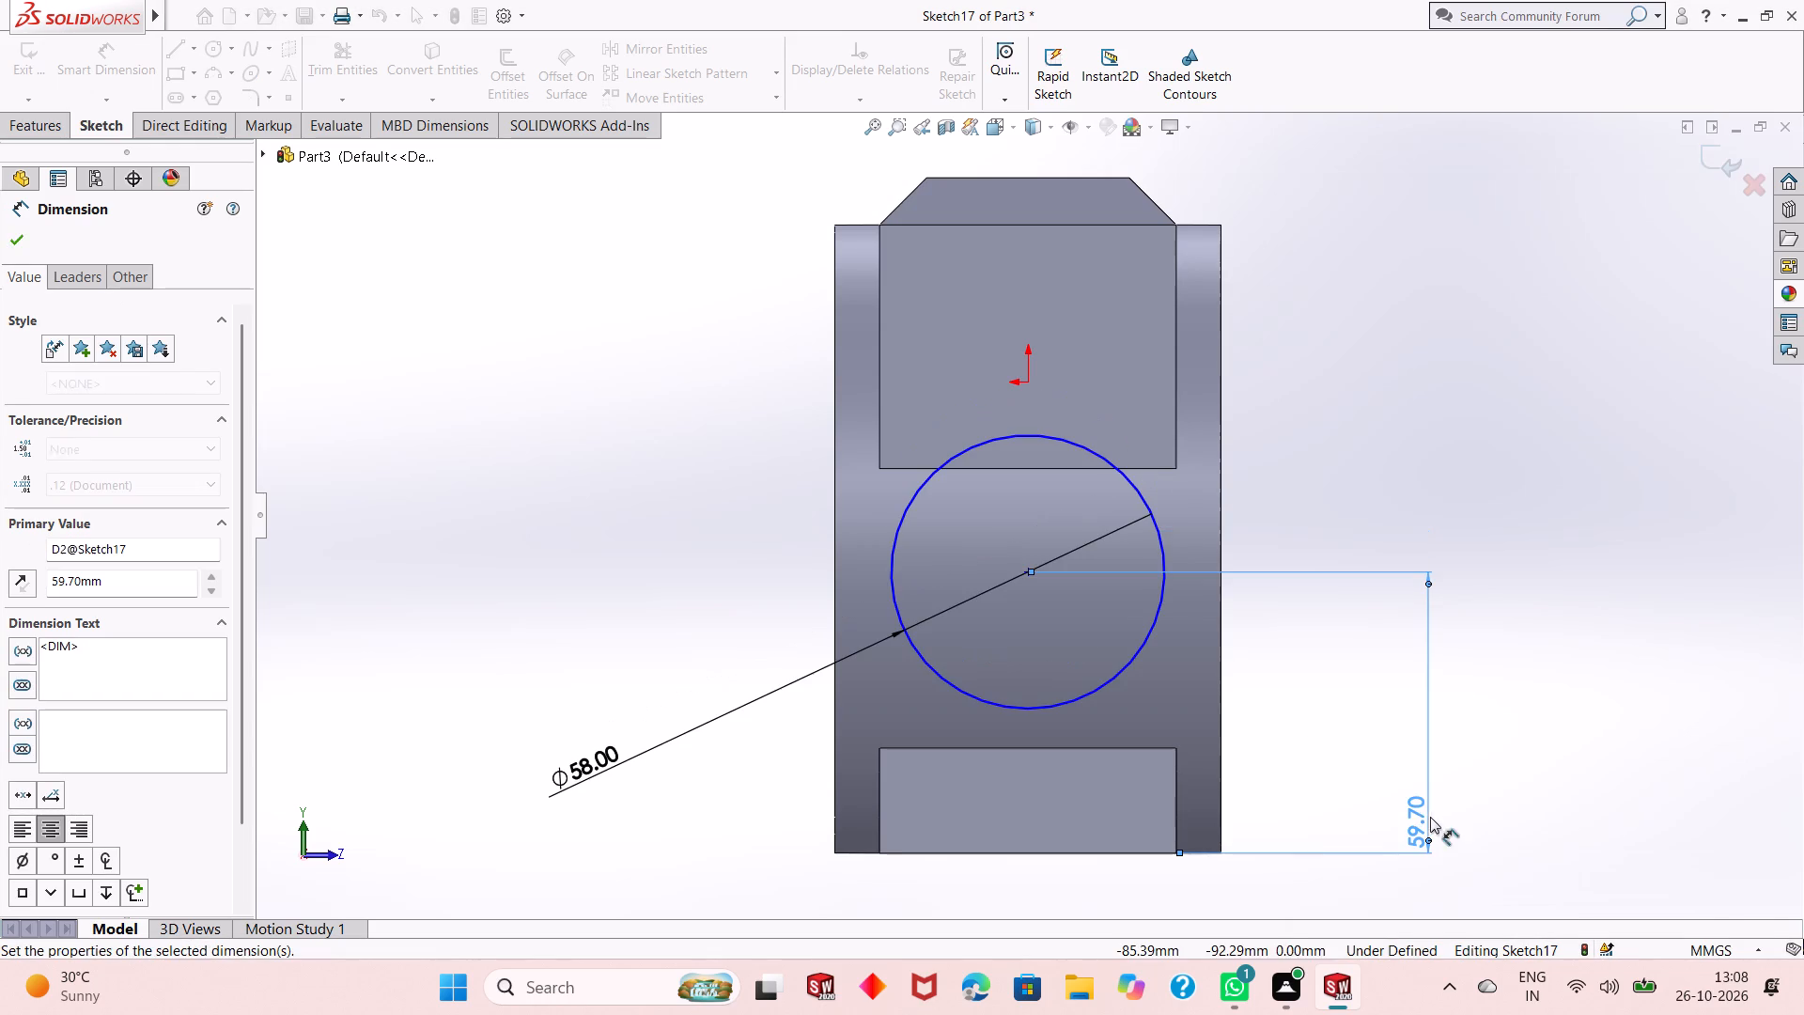
right_click(1437, 467)
click(1460, 522)
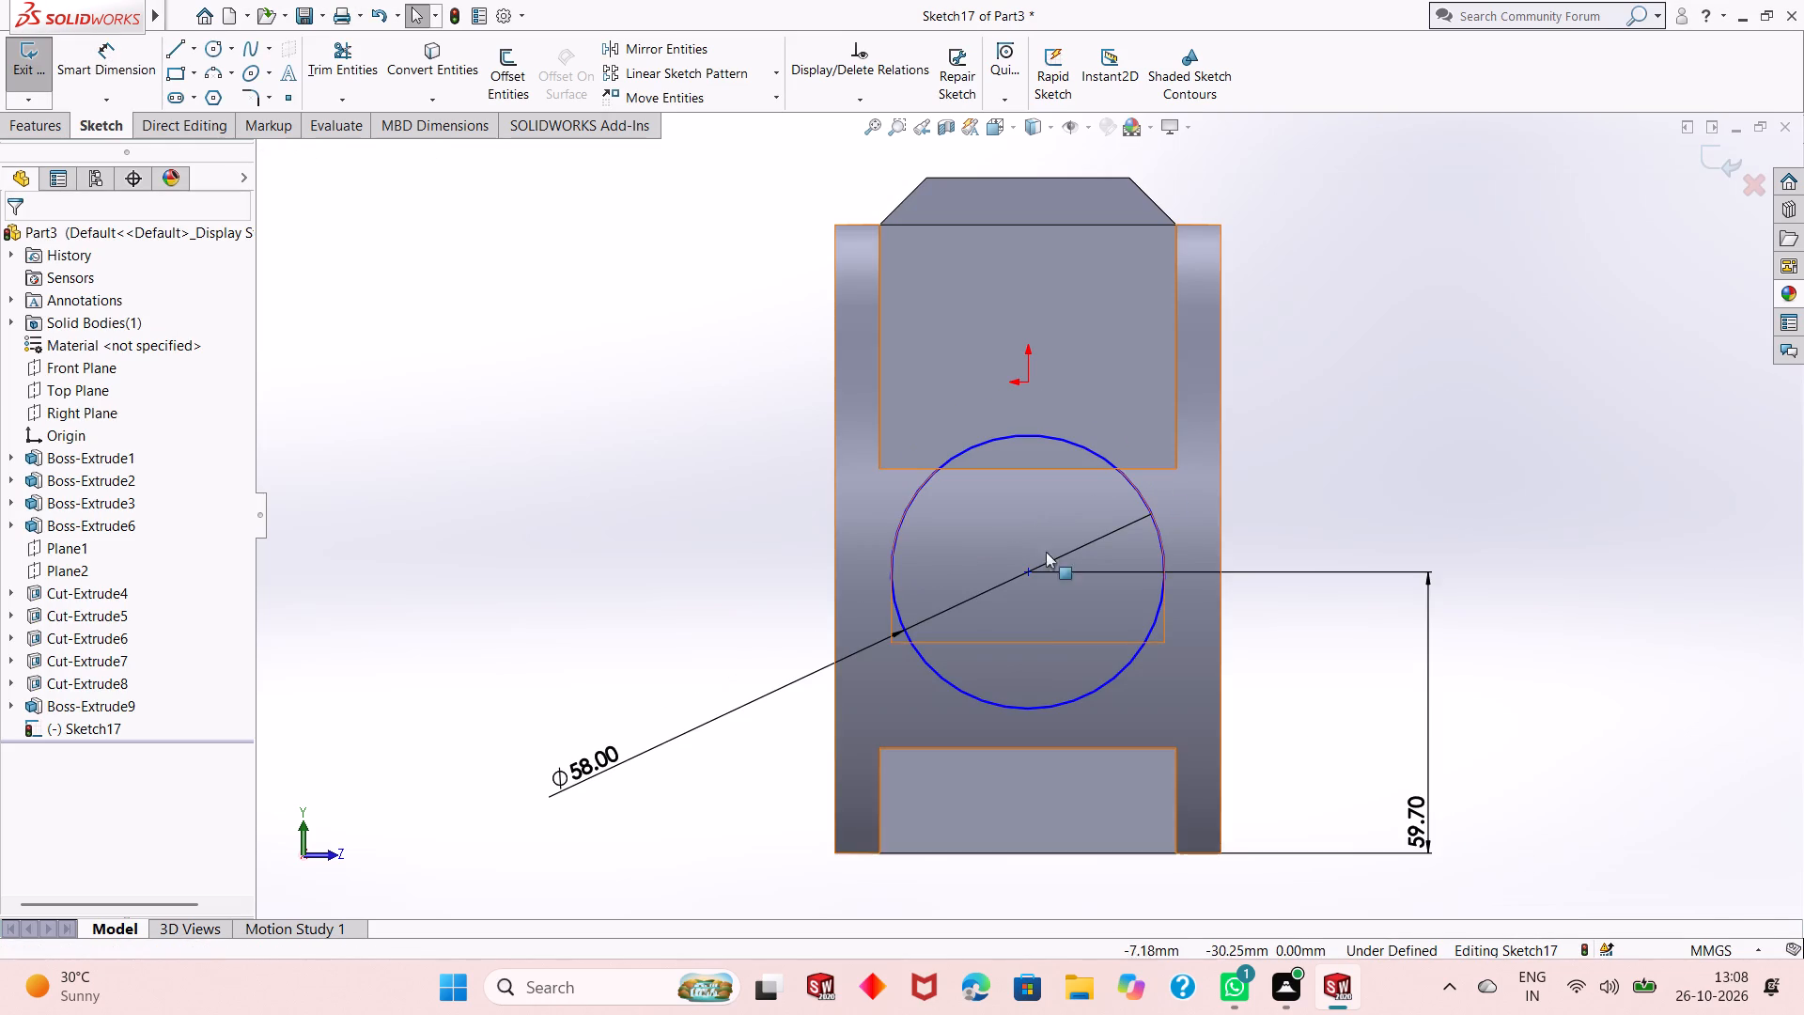
Add a vertical relation between the circle's centre and the origin.
click(1031, 575)
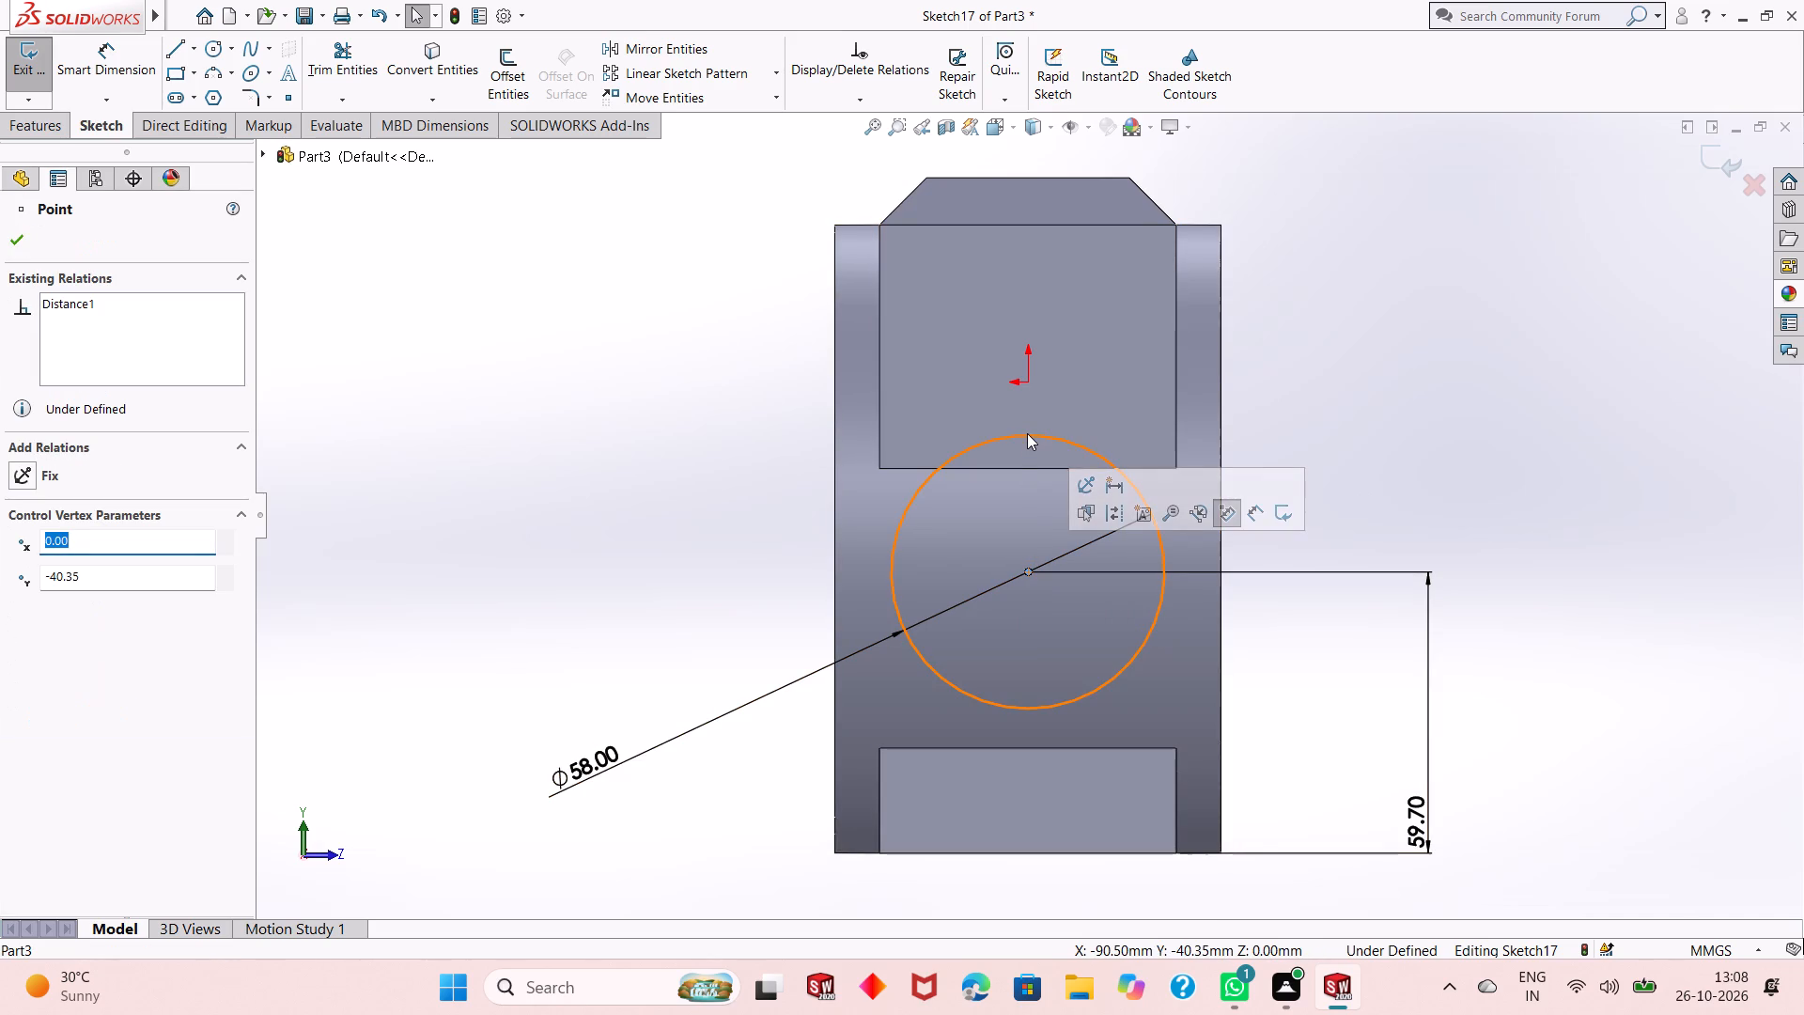
ctrl+click(1031, 383)
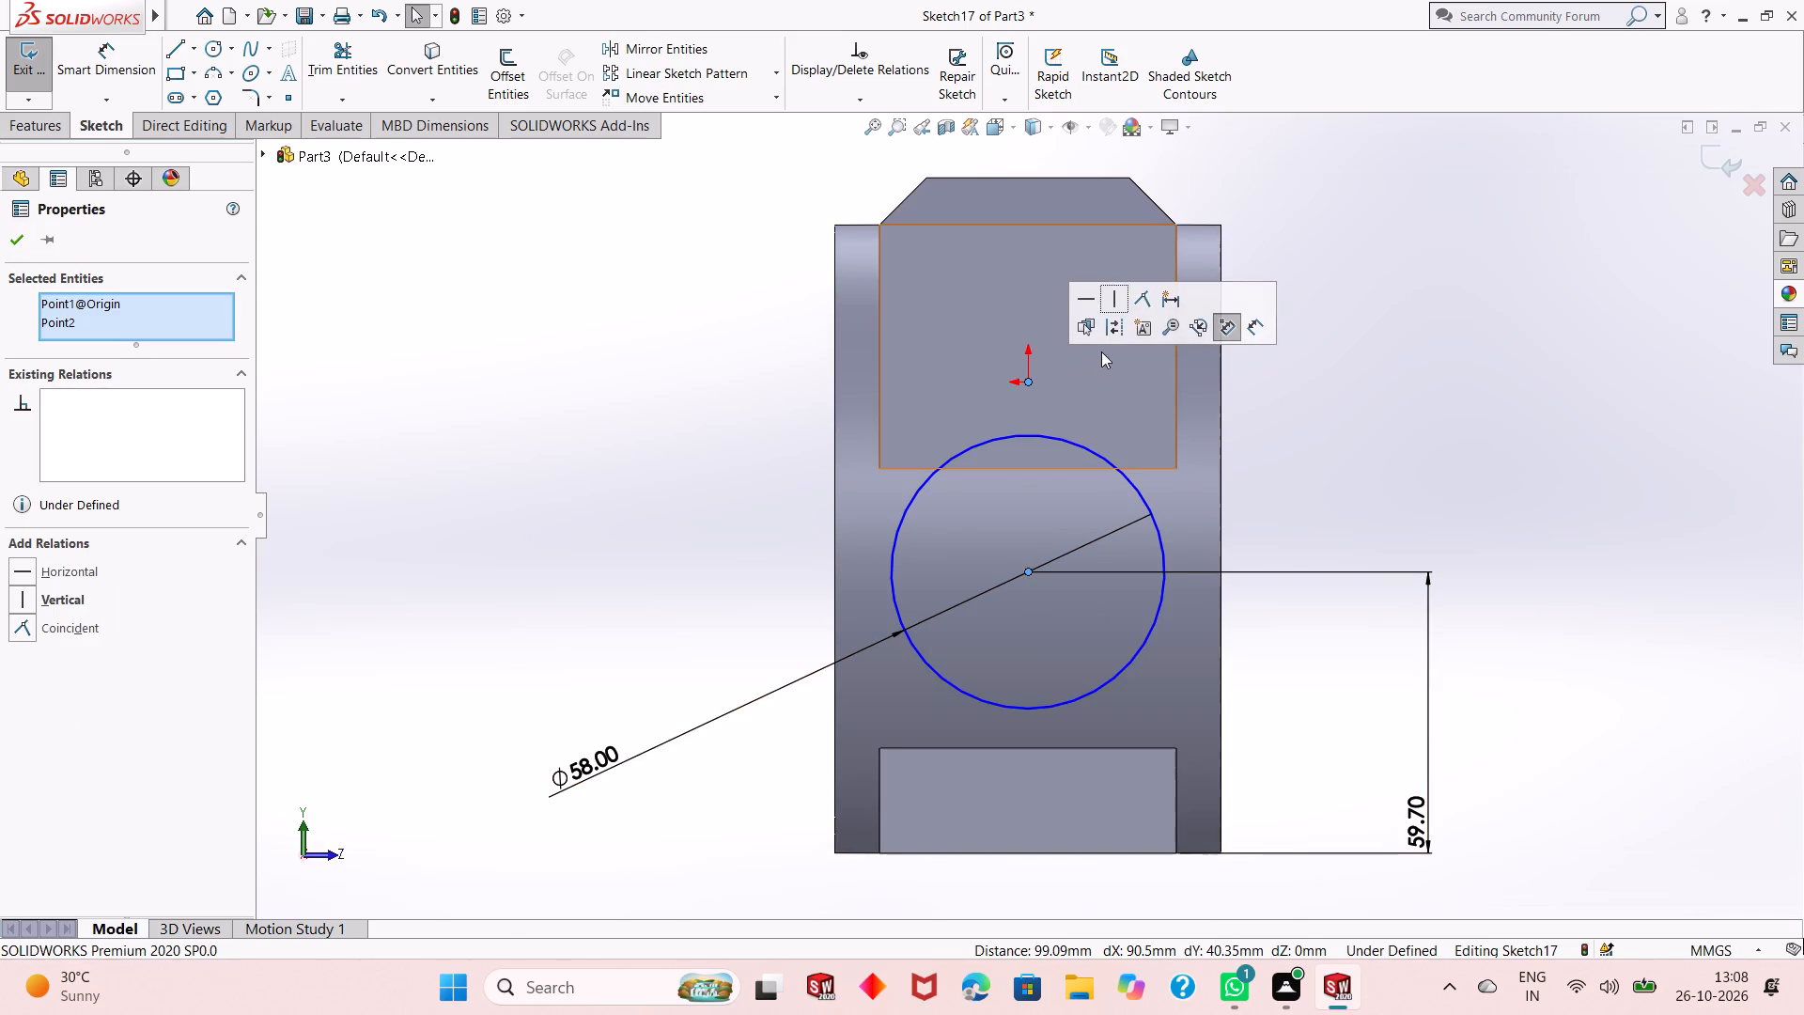
click(1114, 296)
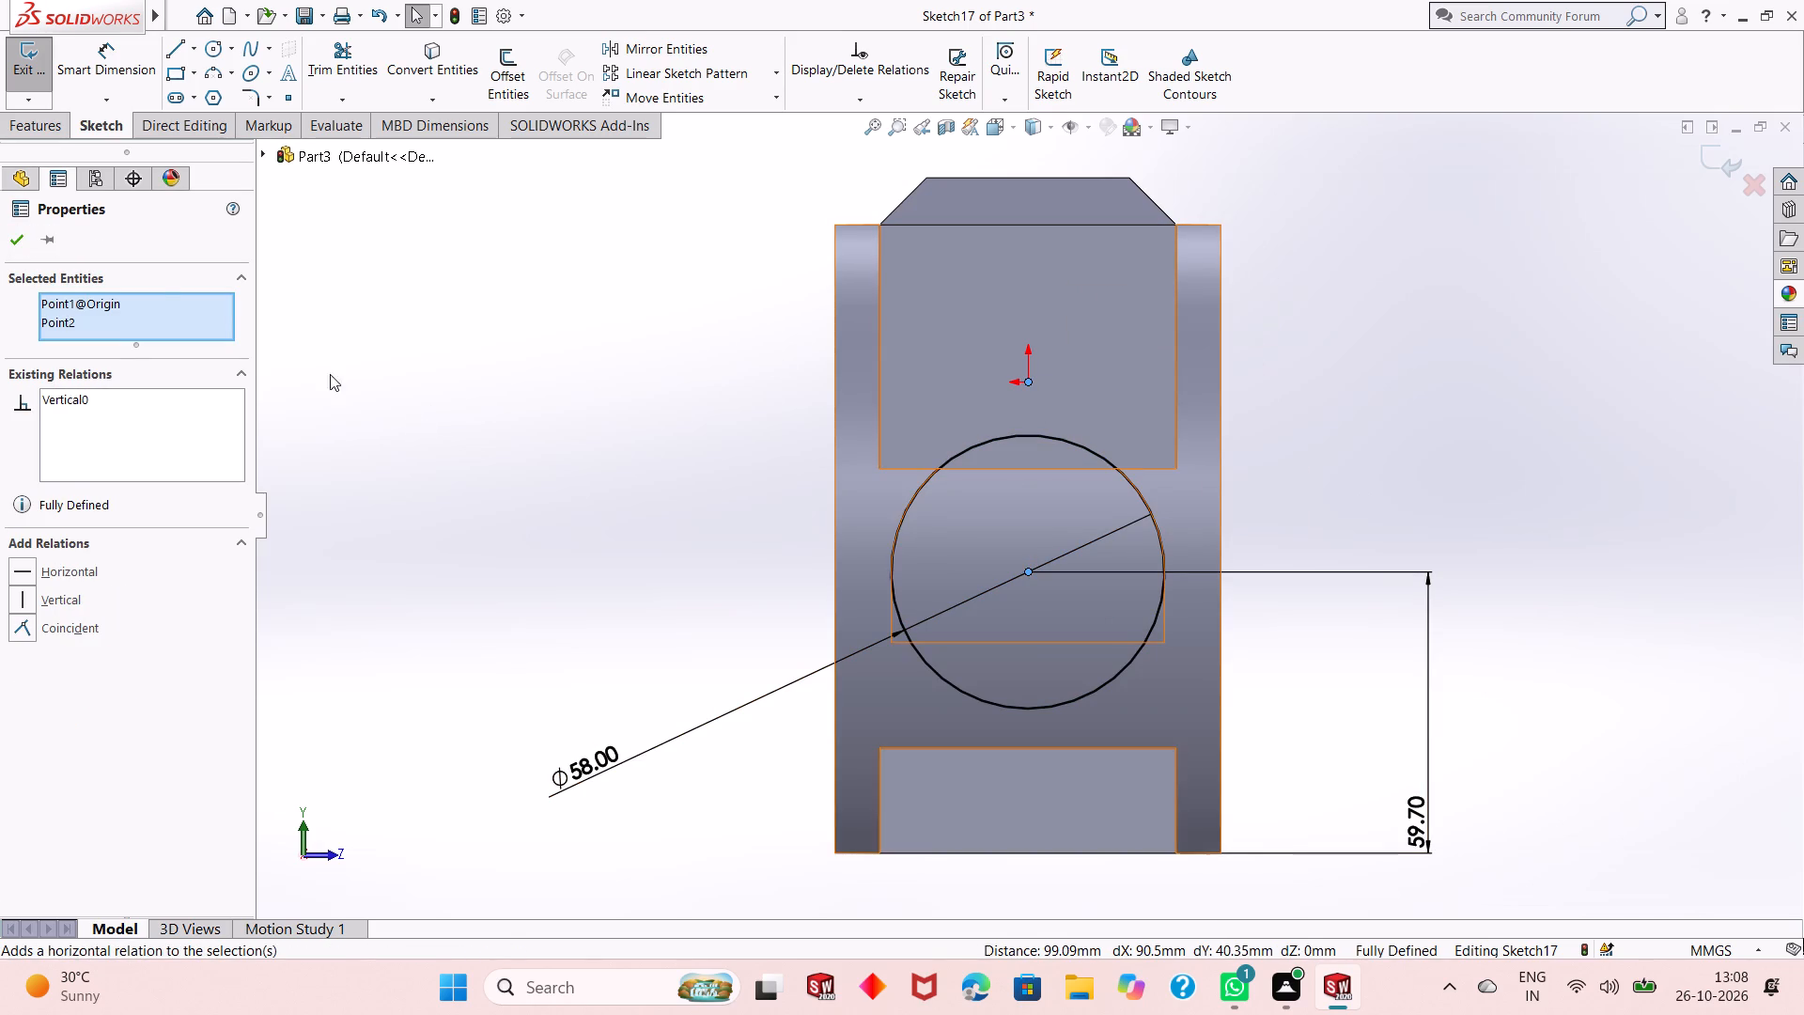
click(13, 242)
Sketch three connected lines around the circle's lower half: 29 mm down from one side, 58 mm across and 29 mm up to the opposite side.
click(173, 50)
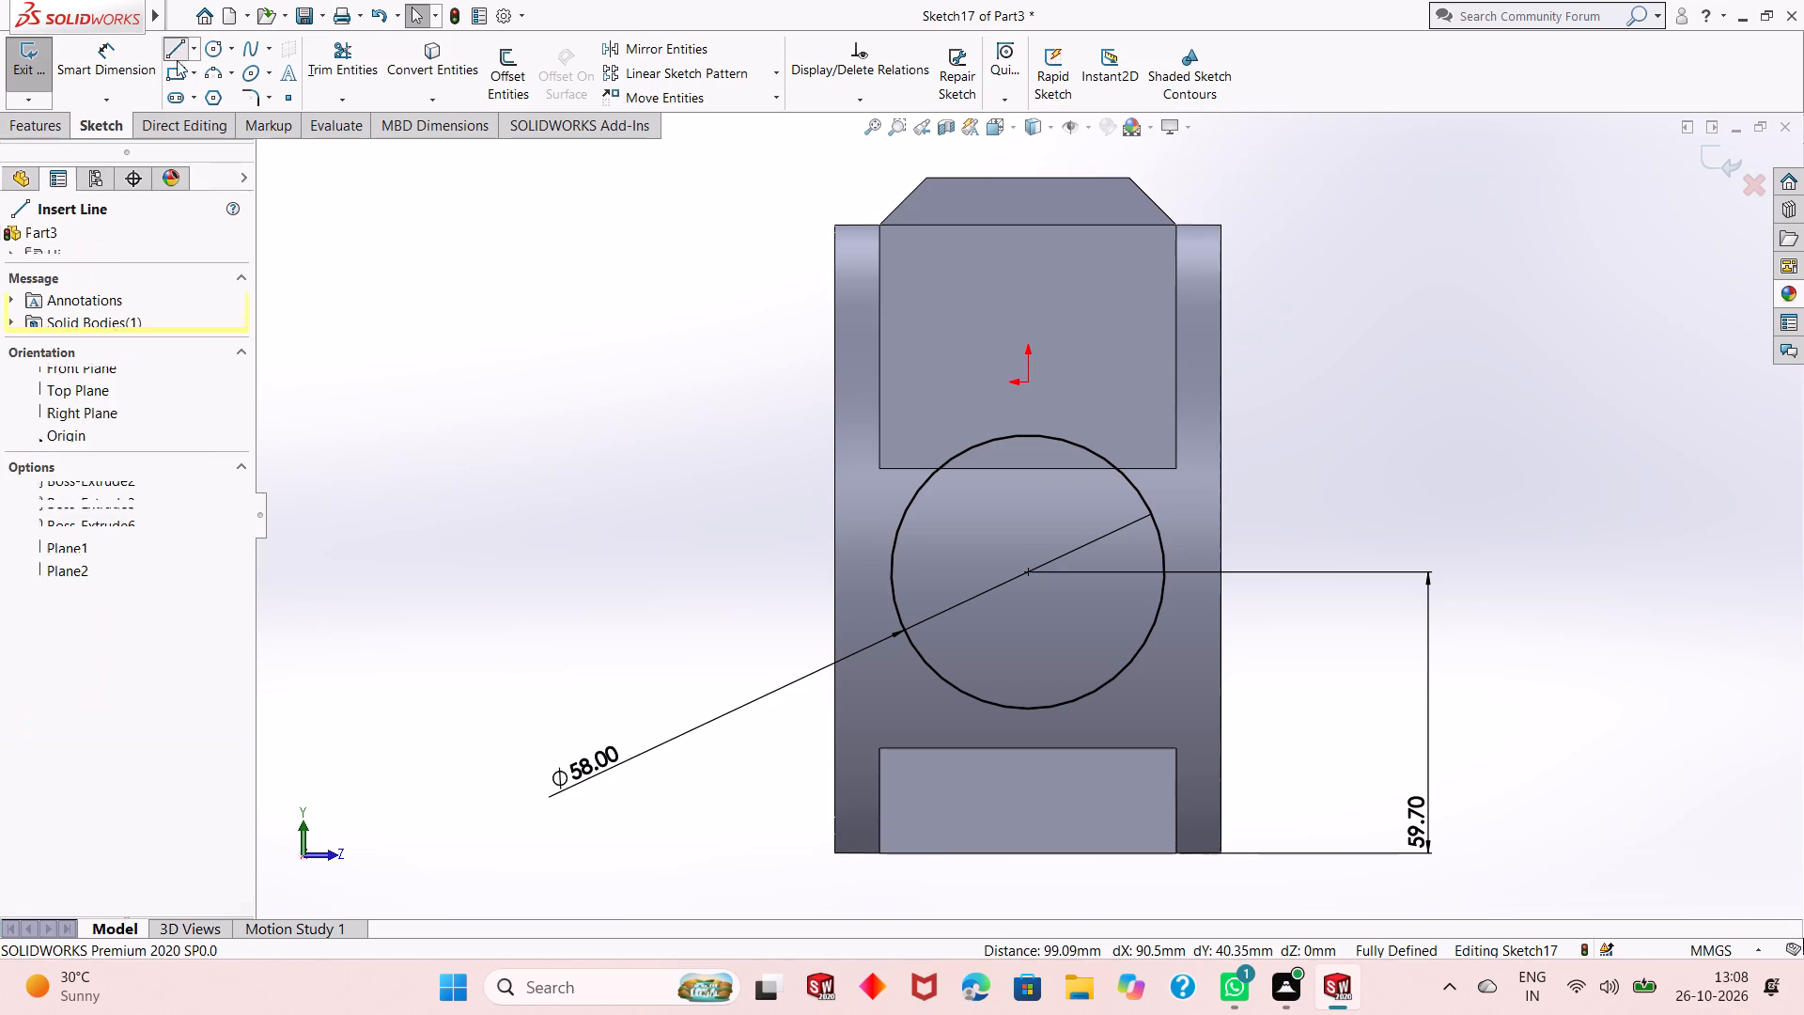
click(894, 576)
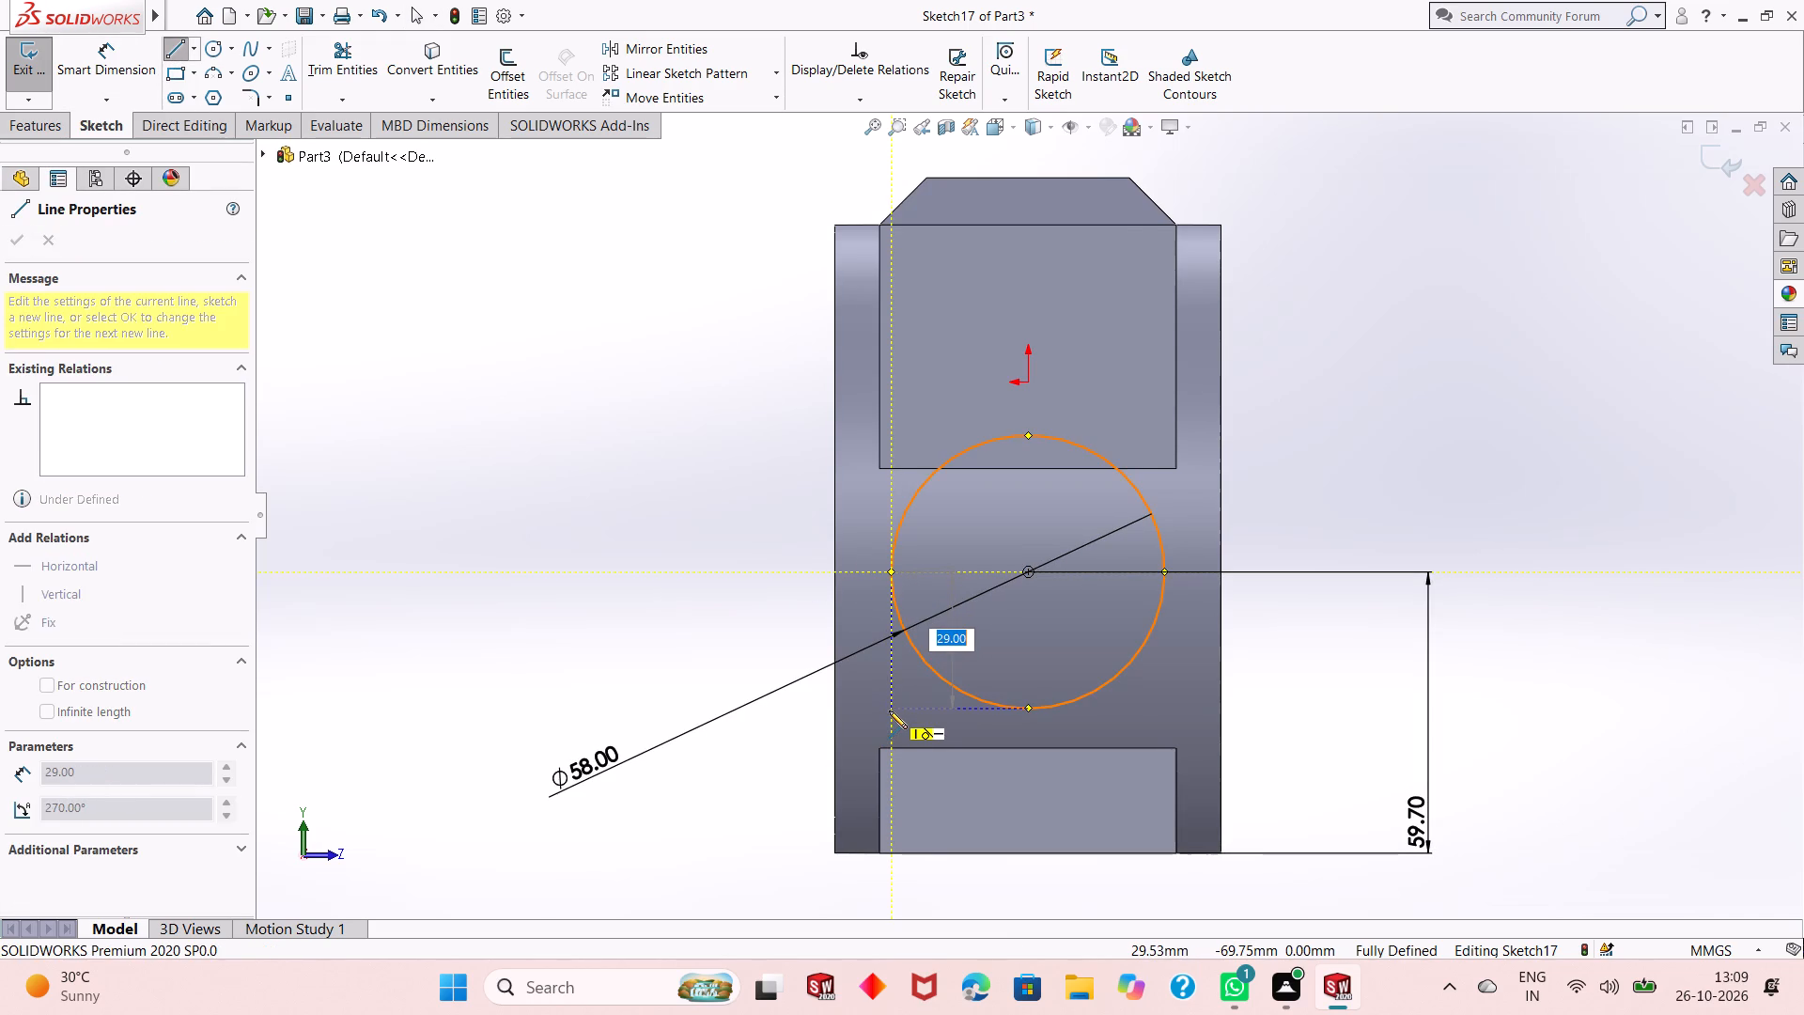
click(889, 710)
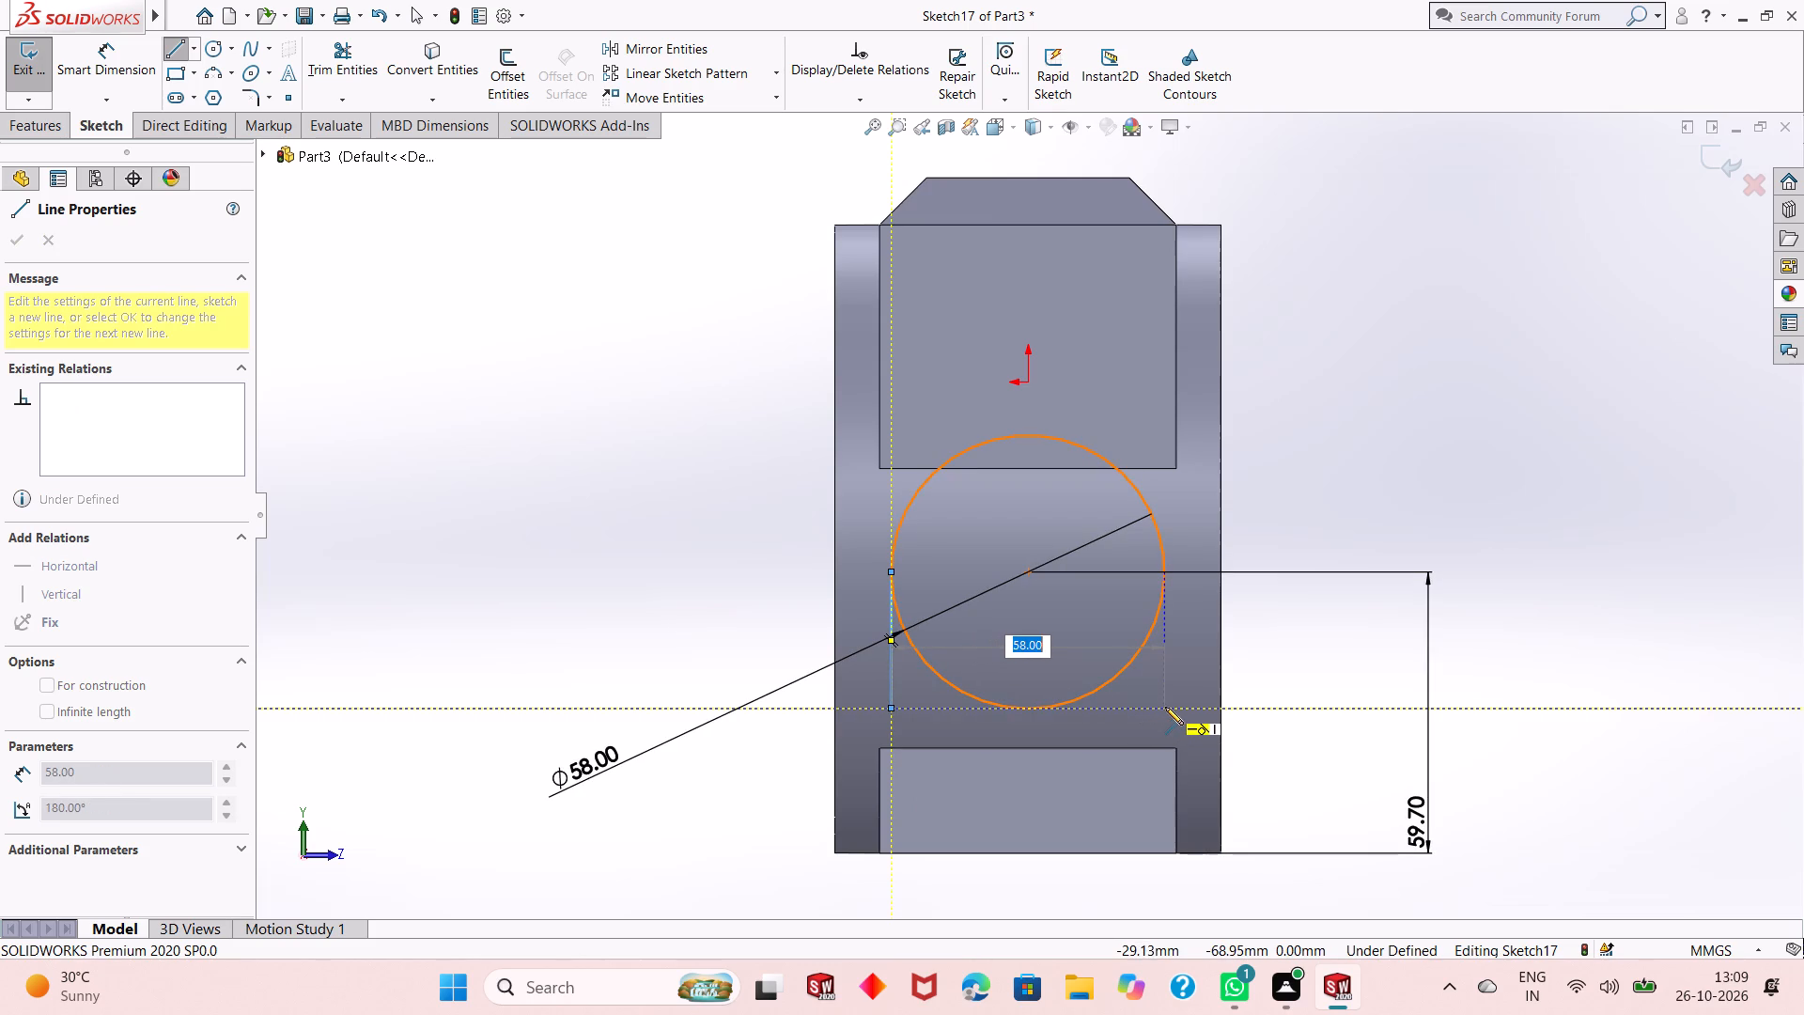
click(1166, 708)
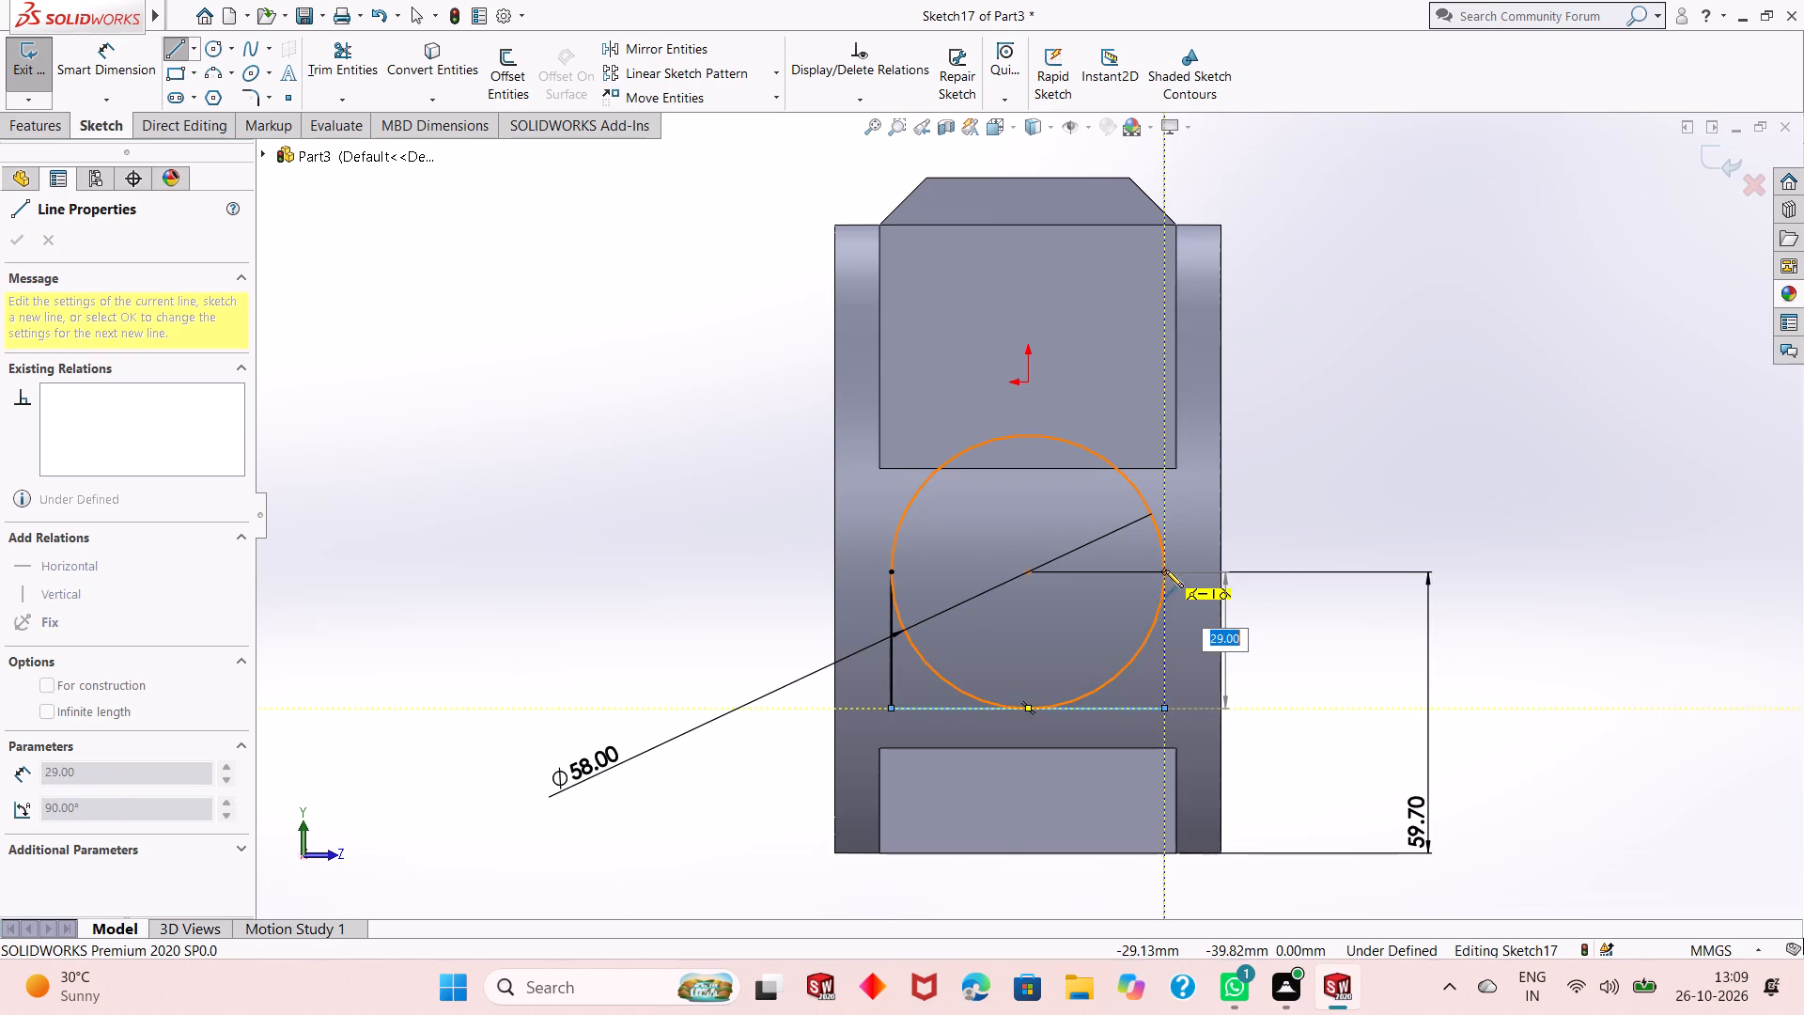
click(1165, 570)
right_click(1307, 483)
click(1339, 493)
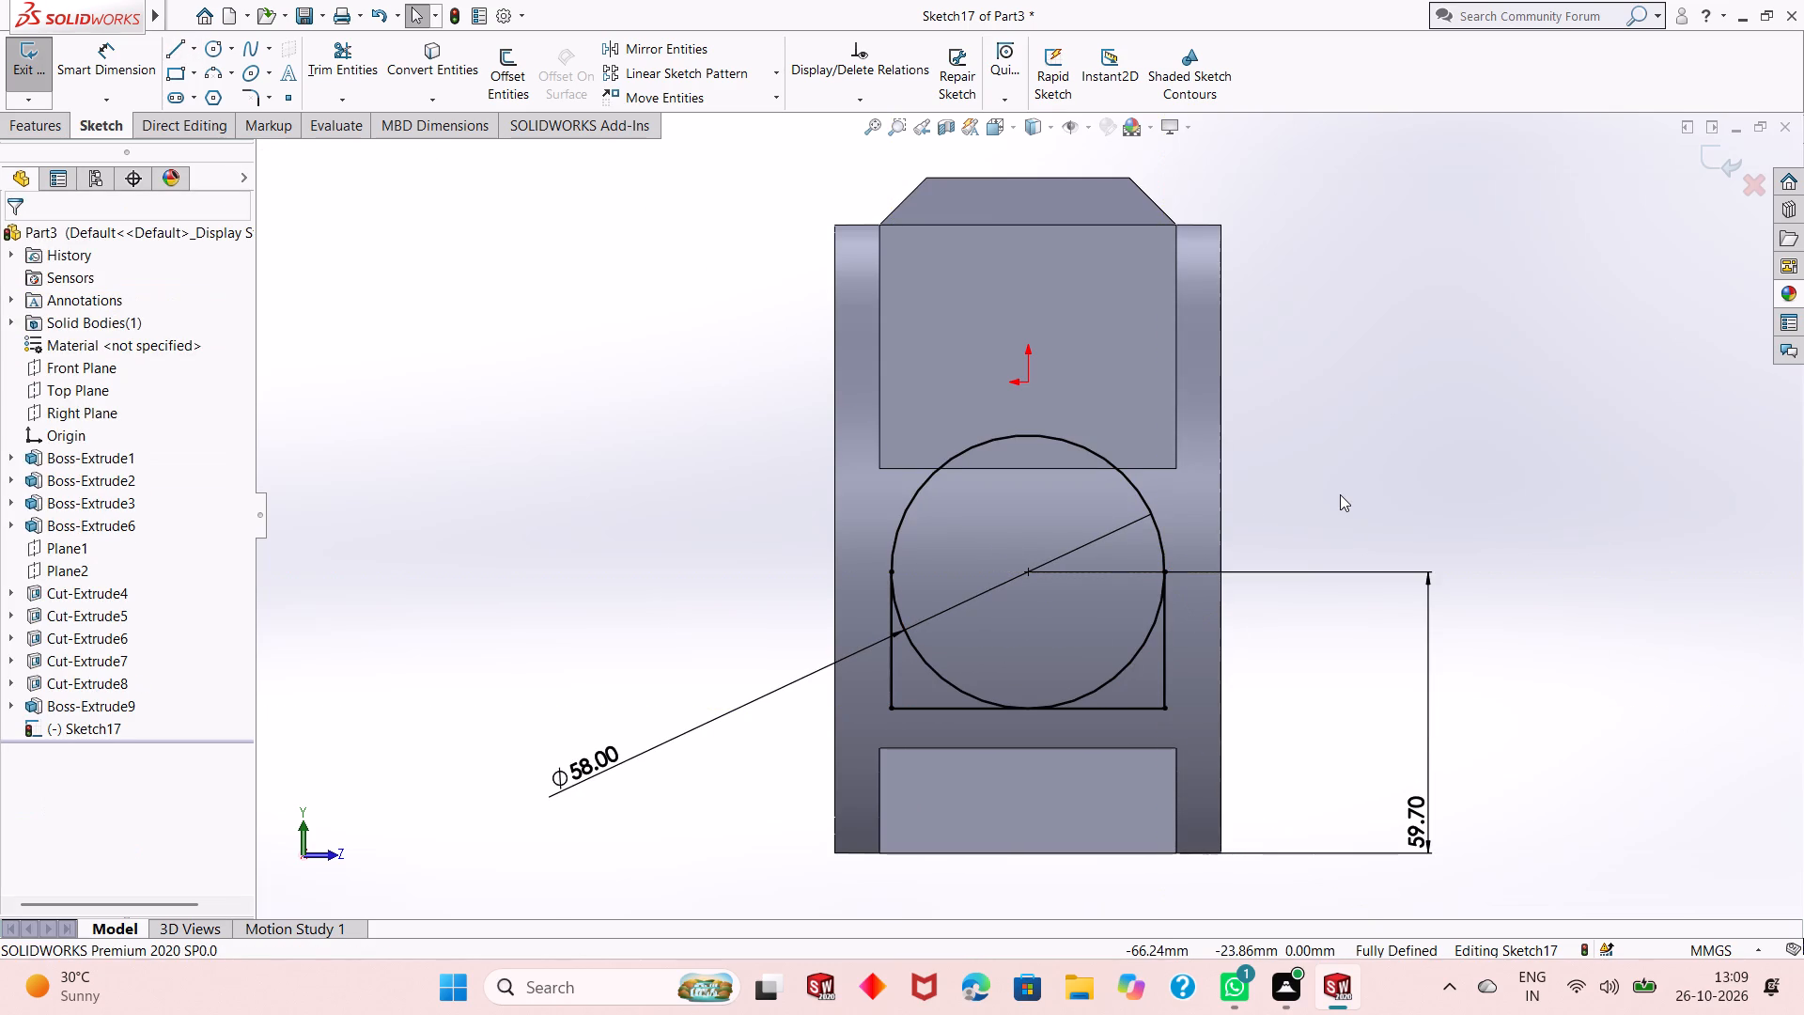
key(ctrl+8)
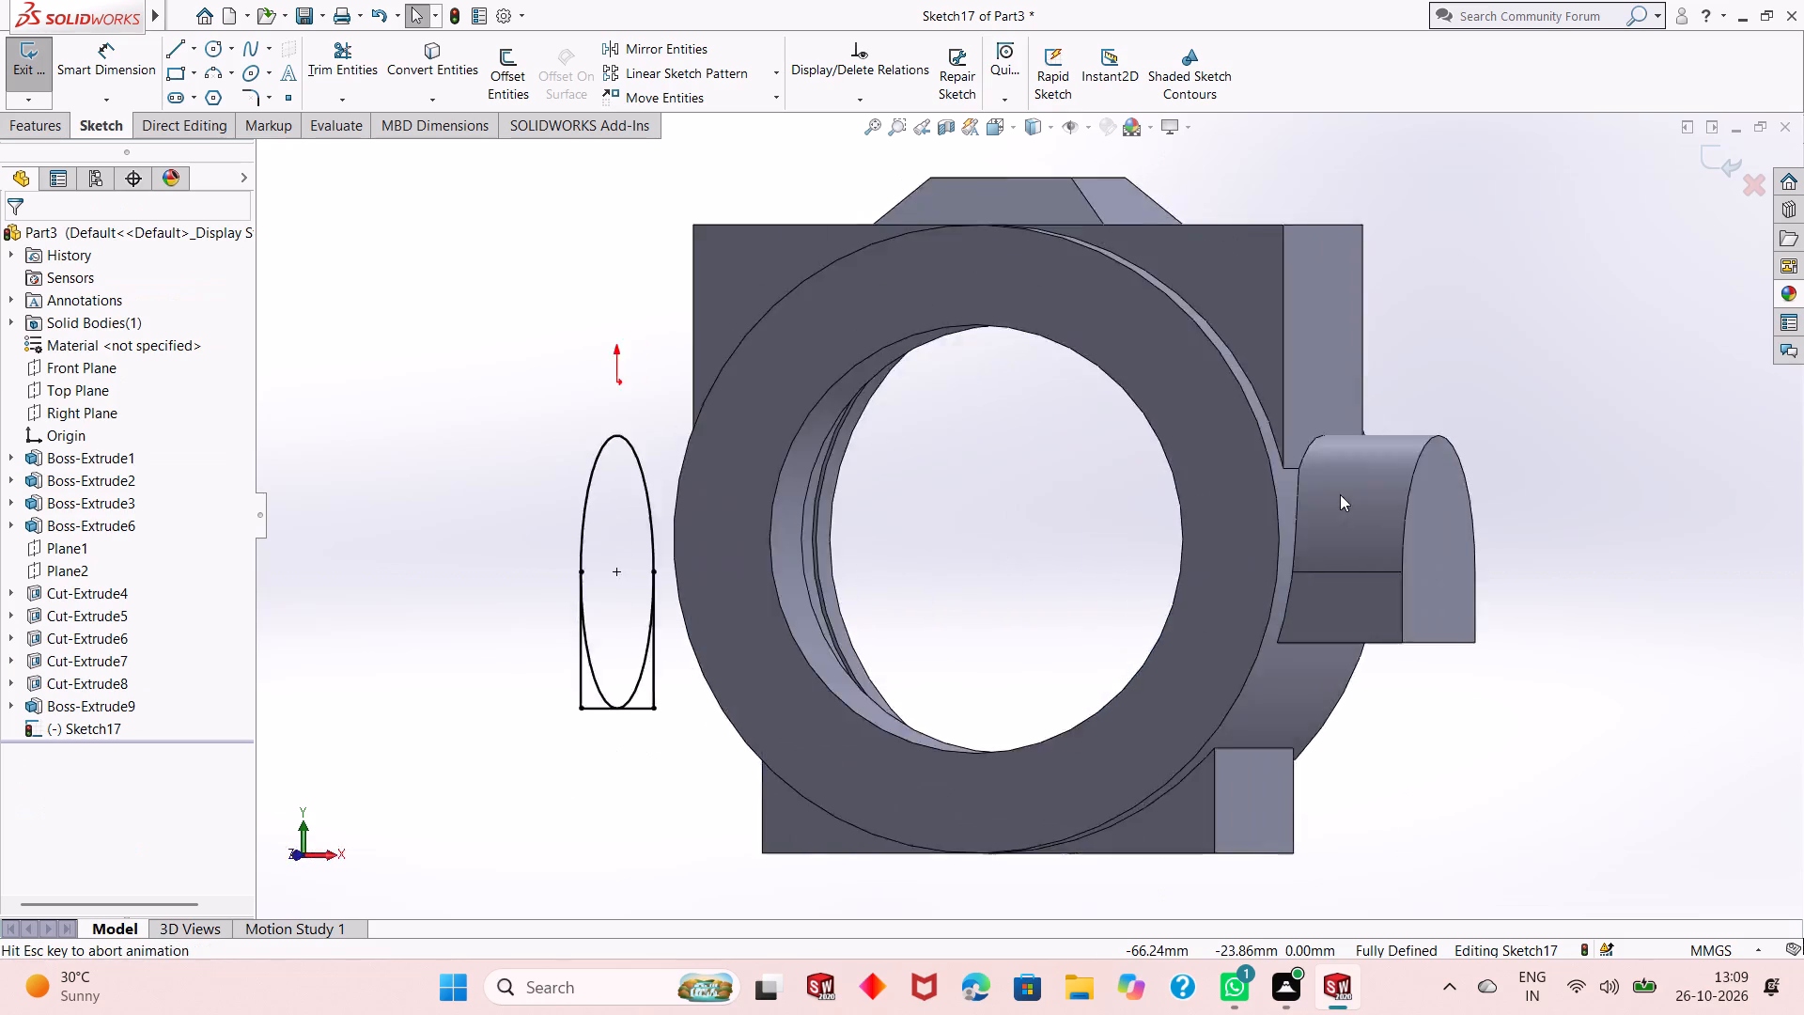
key(ctrl+8)
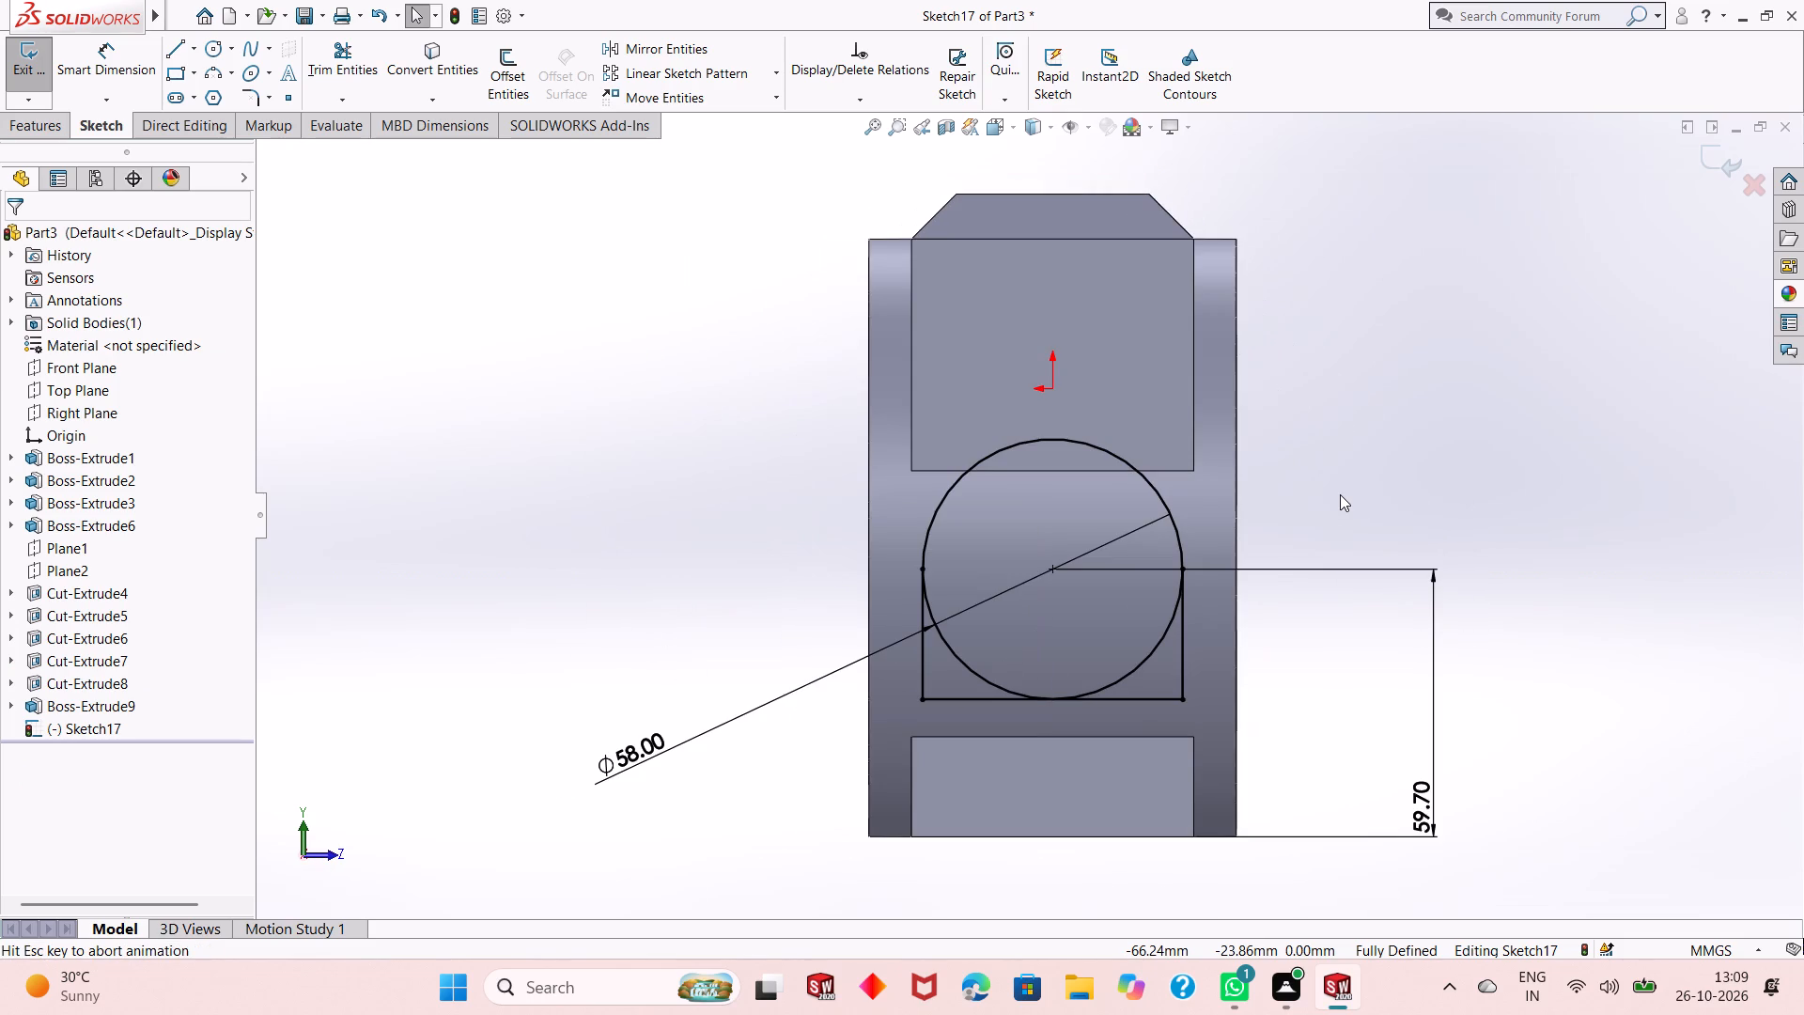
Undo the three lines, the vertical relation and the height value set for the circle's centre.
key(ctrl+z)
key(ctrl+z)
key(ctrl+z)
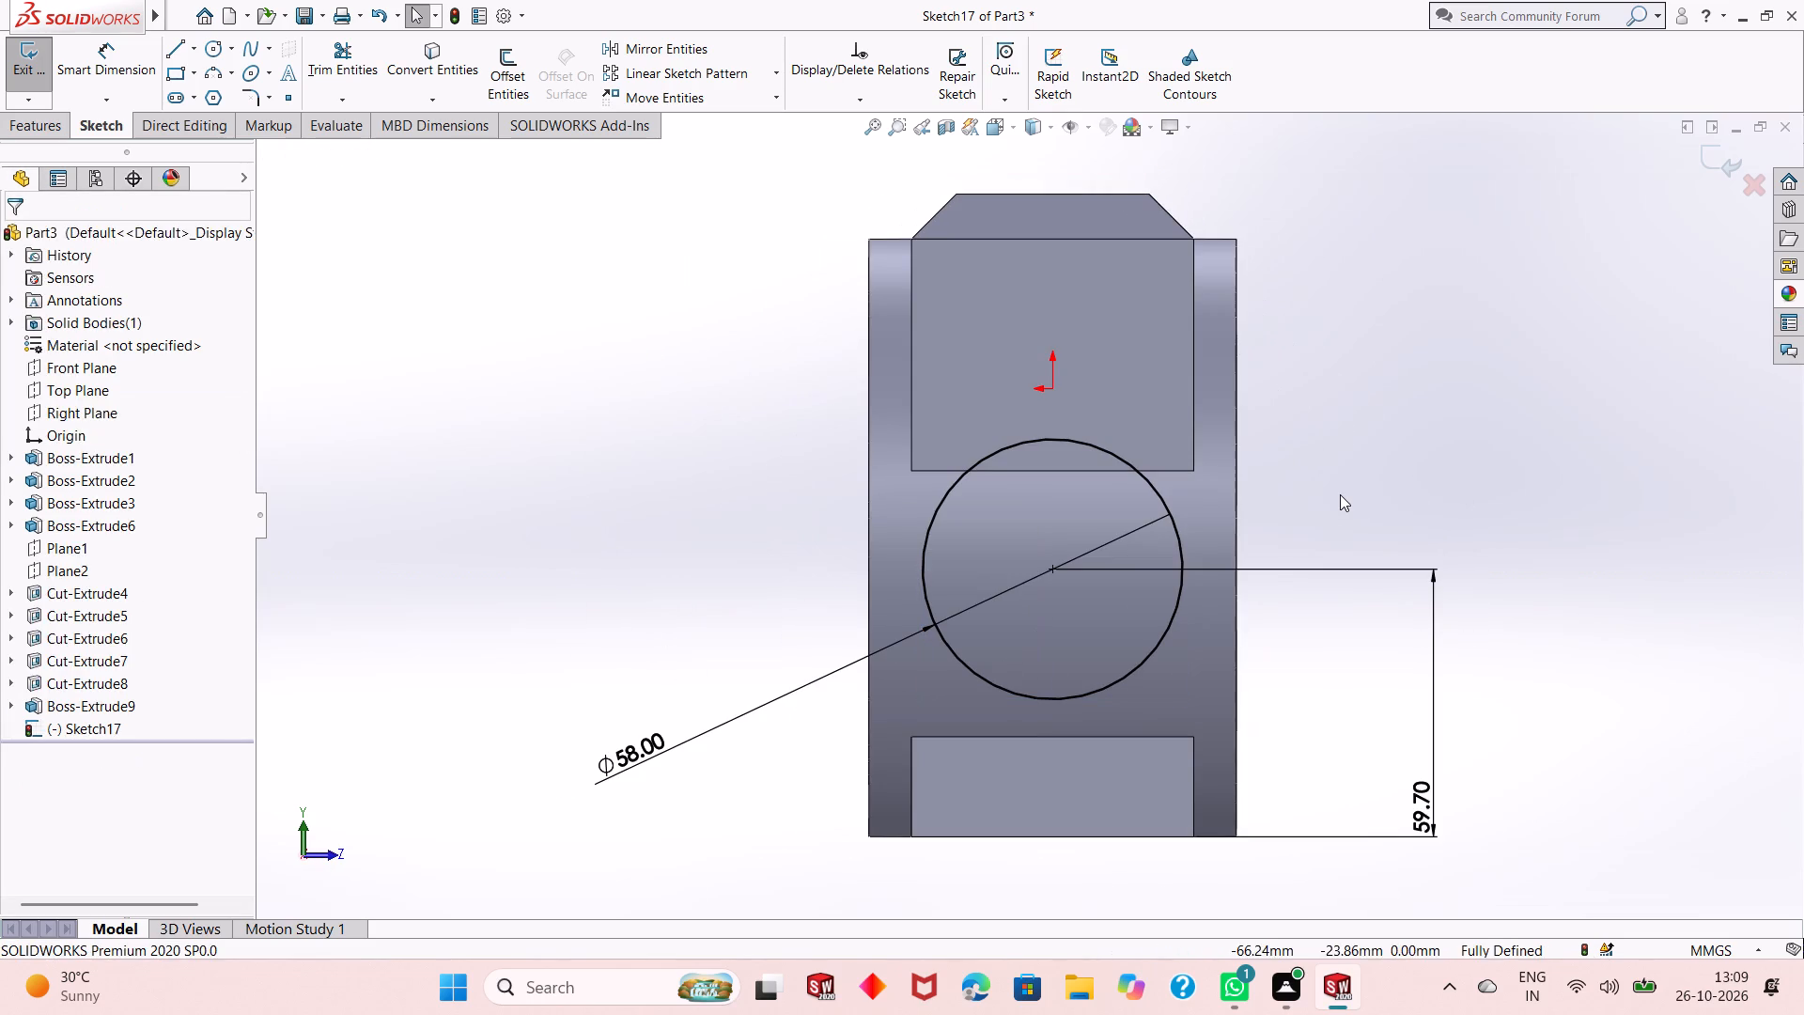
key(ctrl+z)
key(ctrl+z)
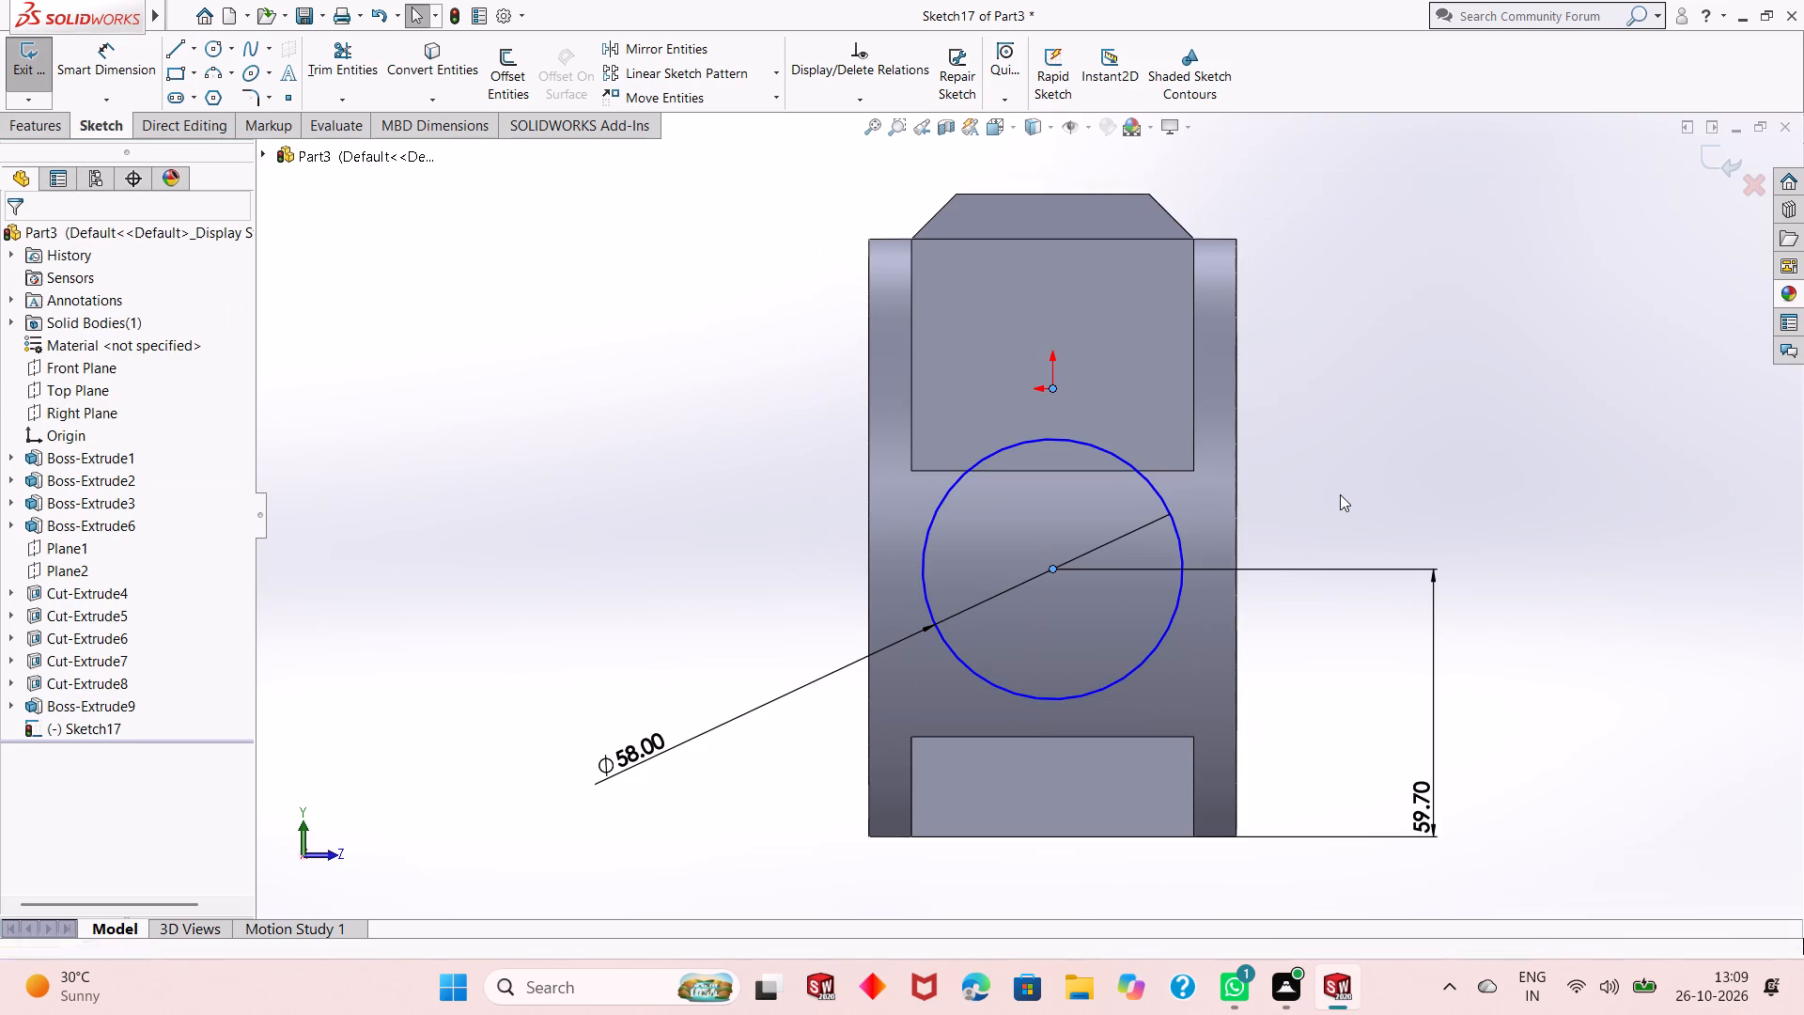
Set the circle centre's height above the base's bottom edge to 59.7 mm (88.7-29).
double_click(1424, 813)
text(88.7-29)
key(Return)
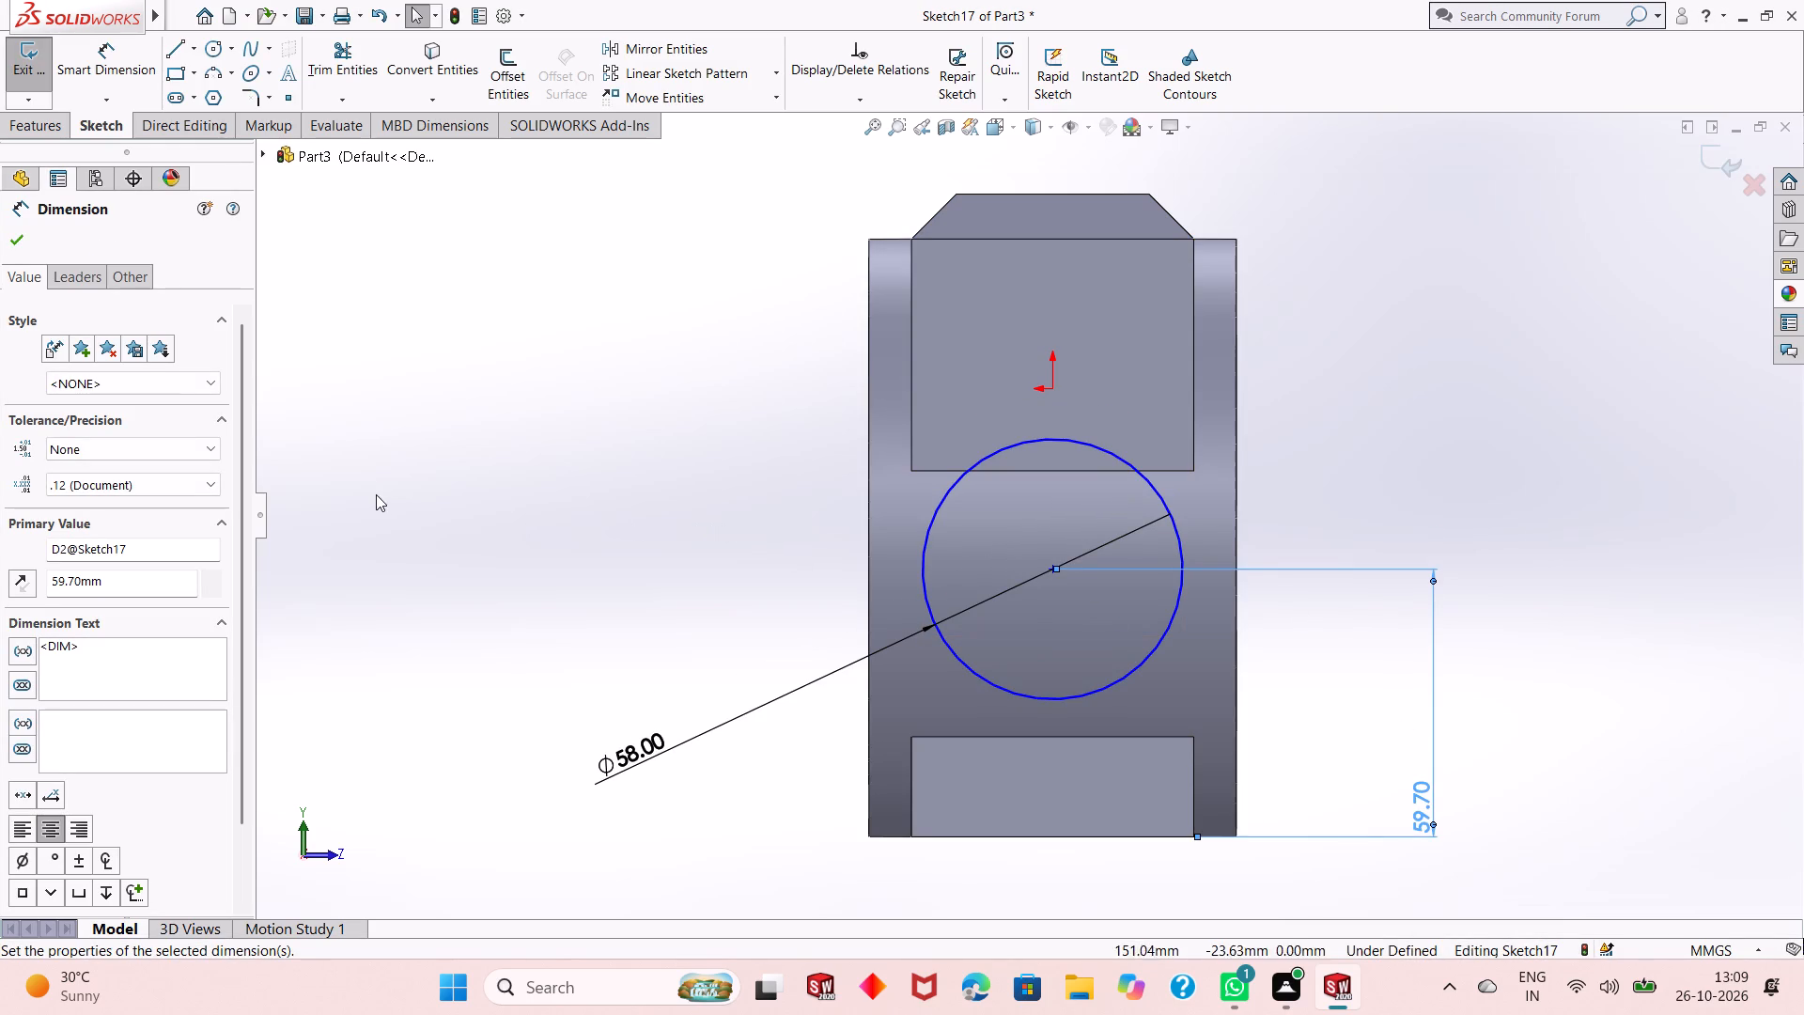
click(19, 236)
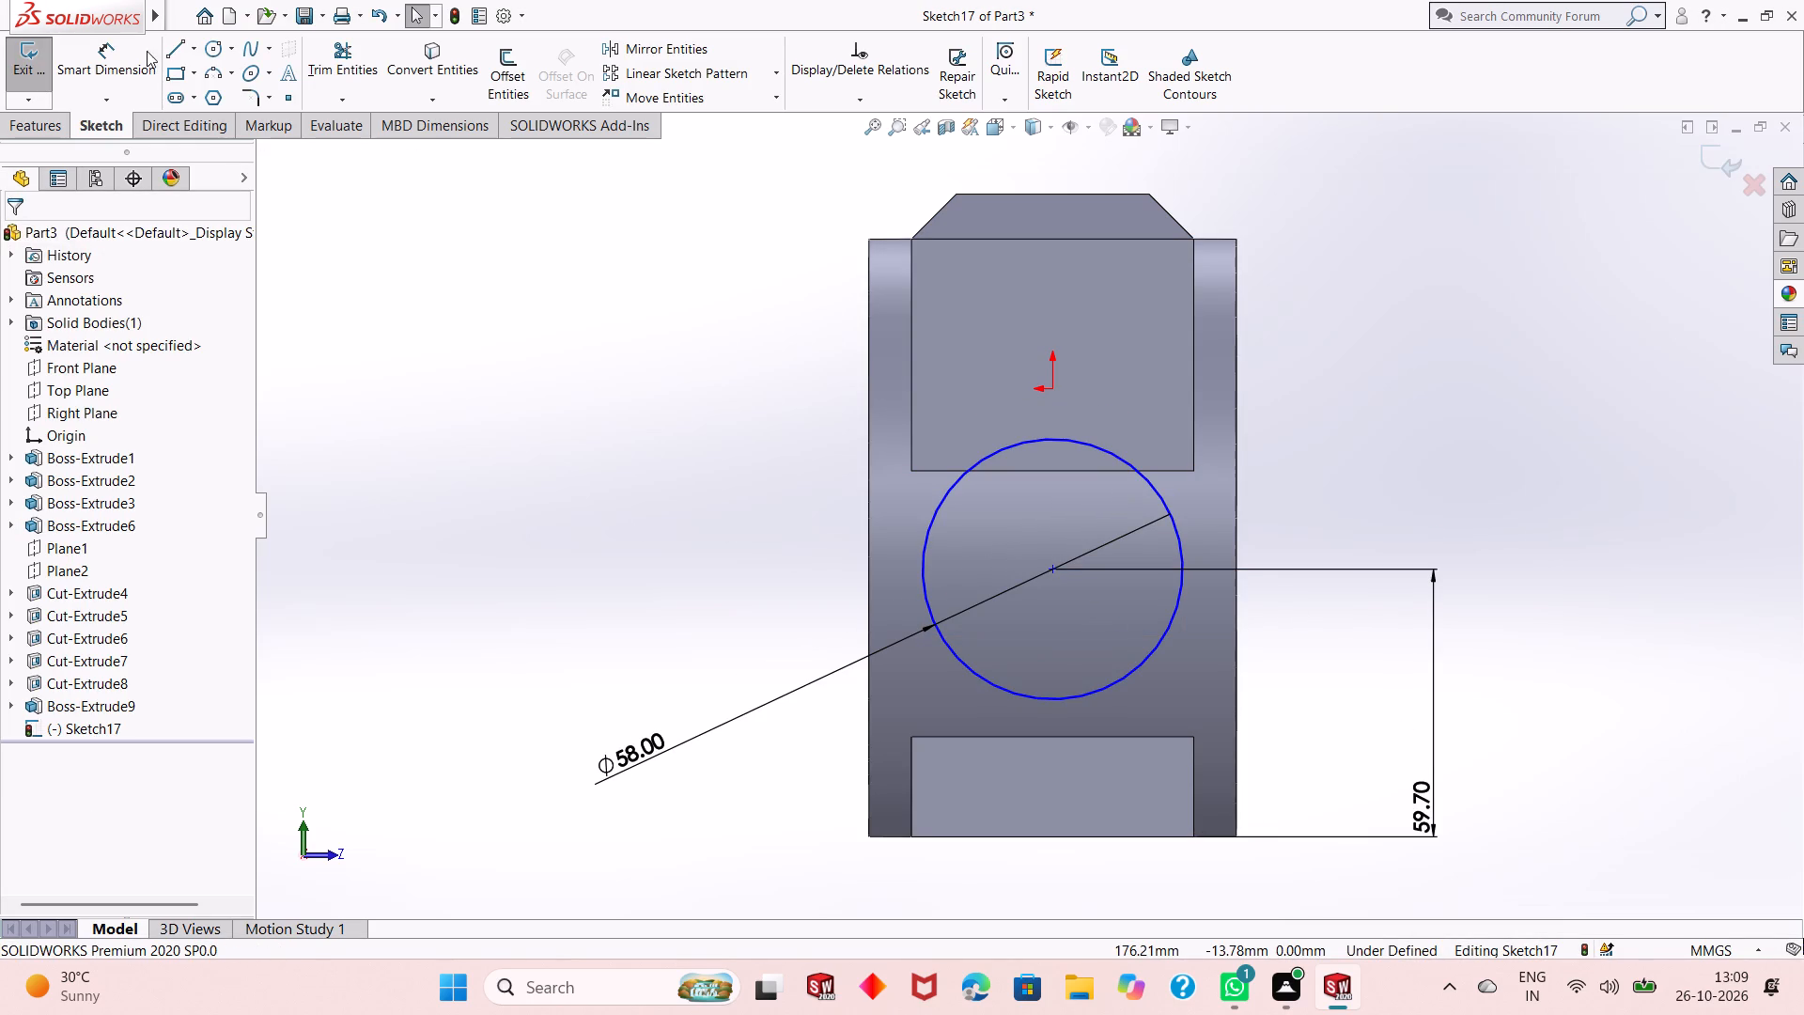
Sketch three connected lines around the circle's lower half: 29 mm down from one side, 58 mm across and 29 mm up to the opposite side.
click(165, 55)
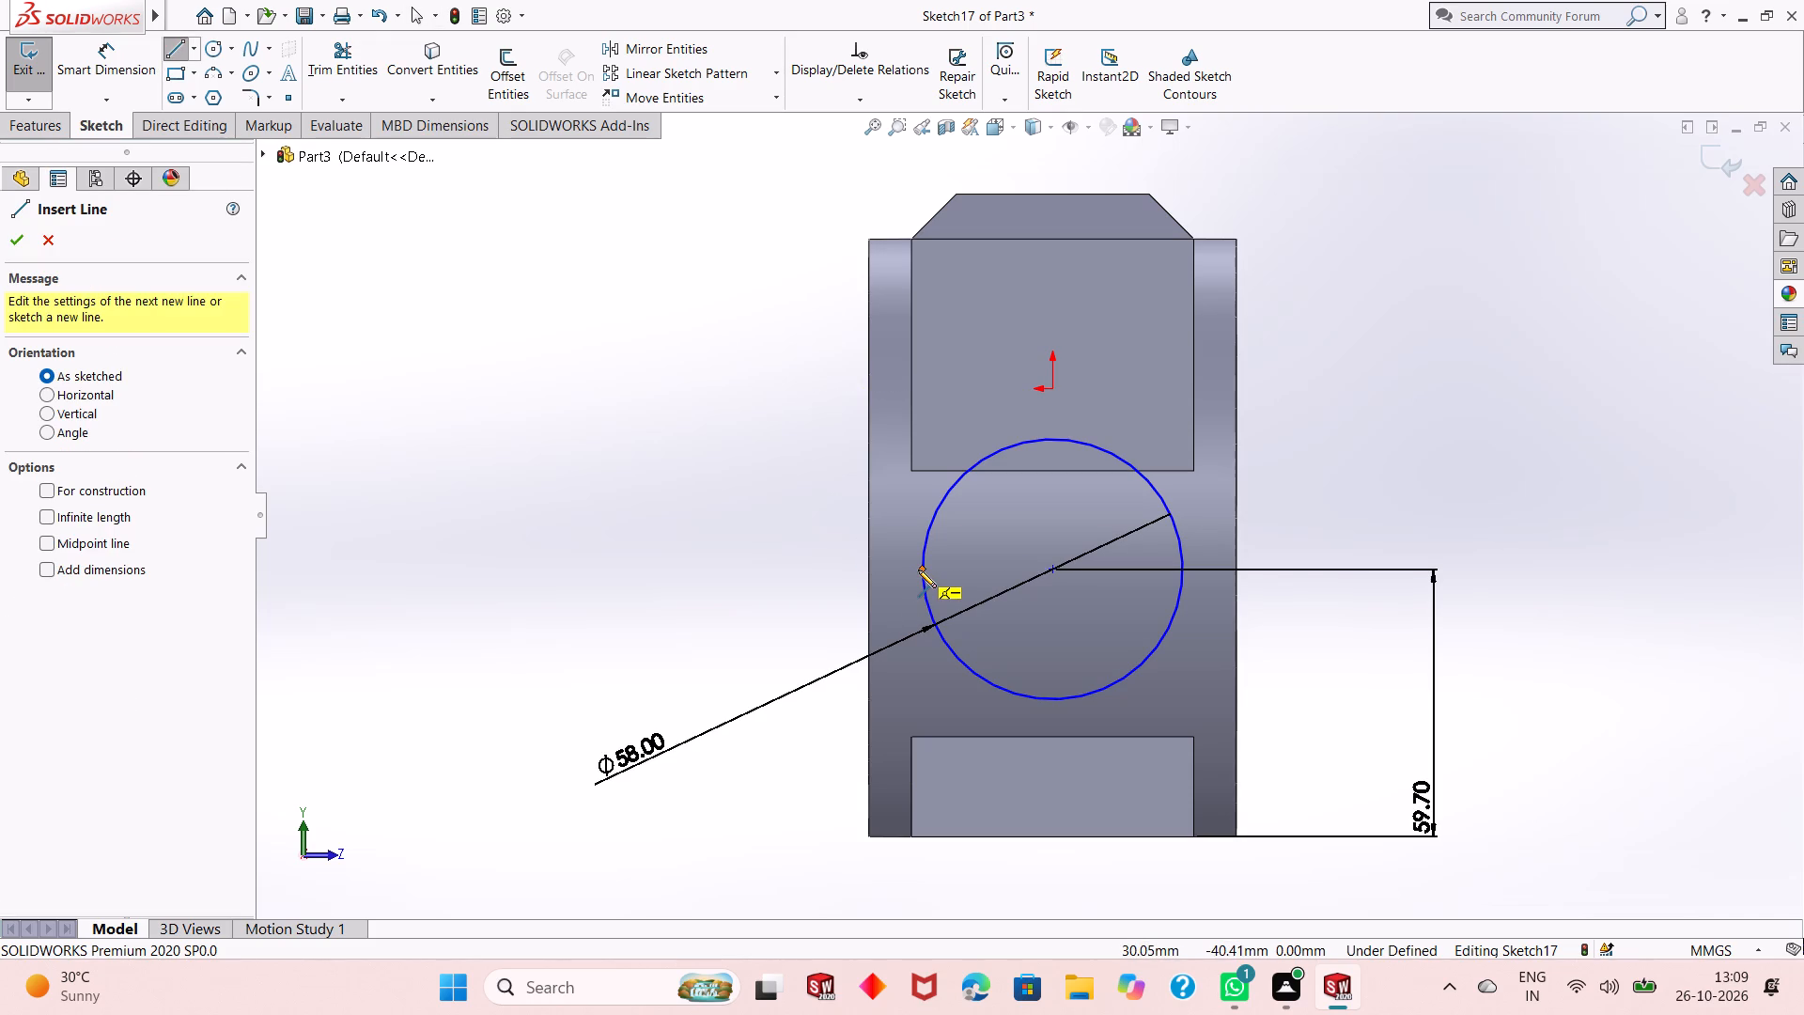
click(918, 570)
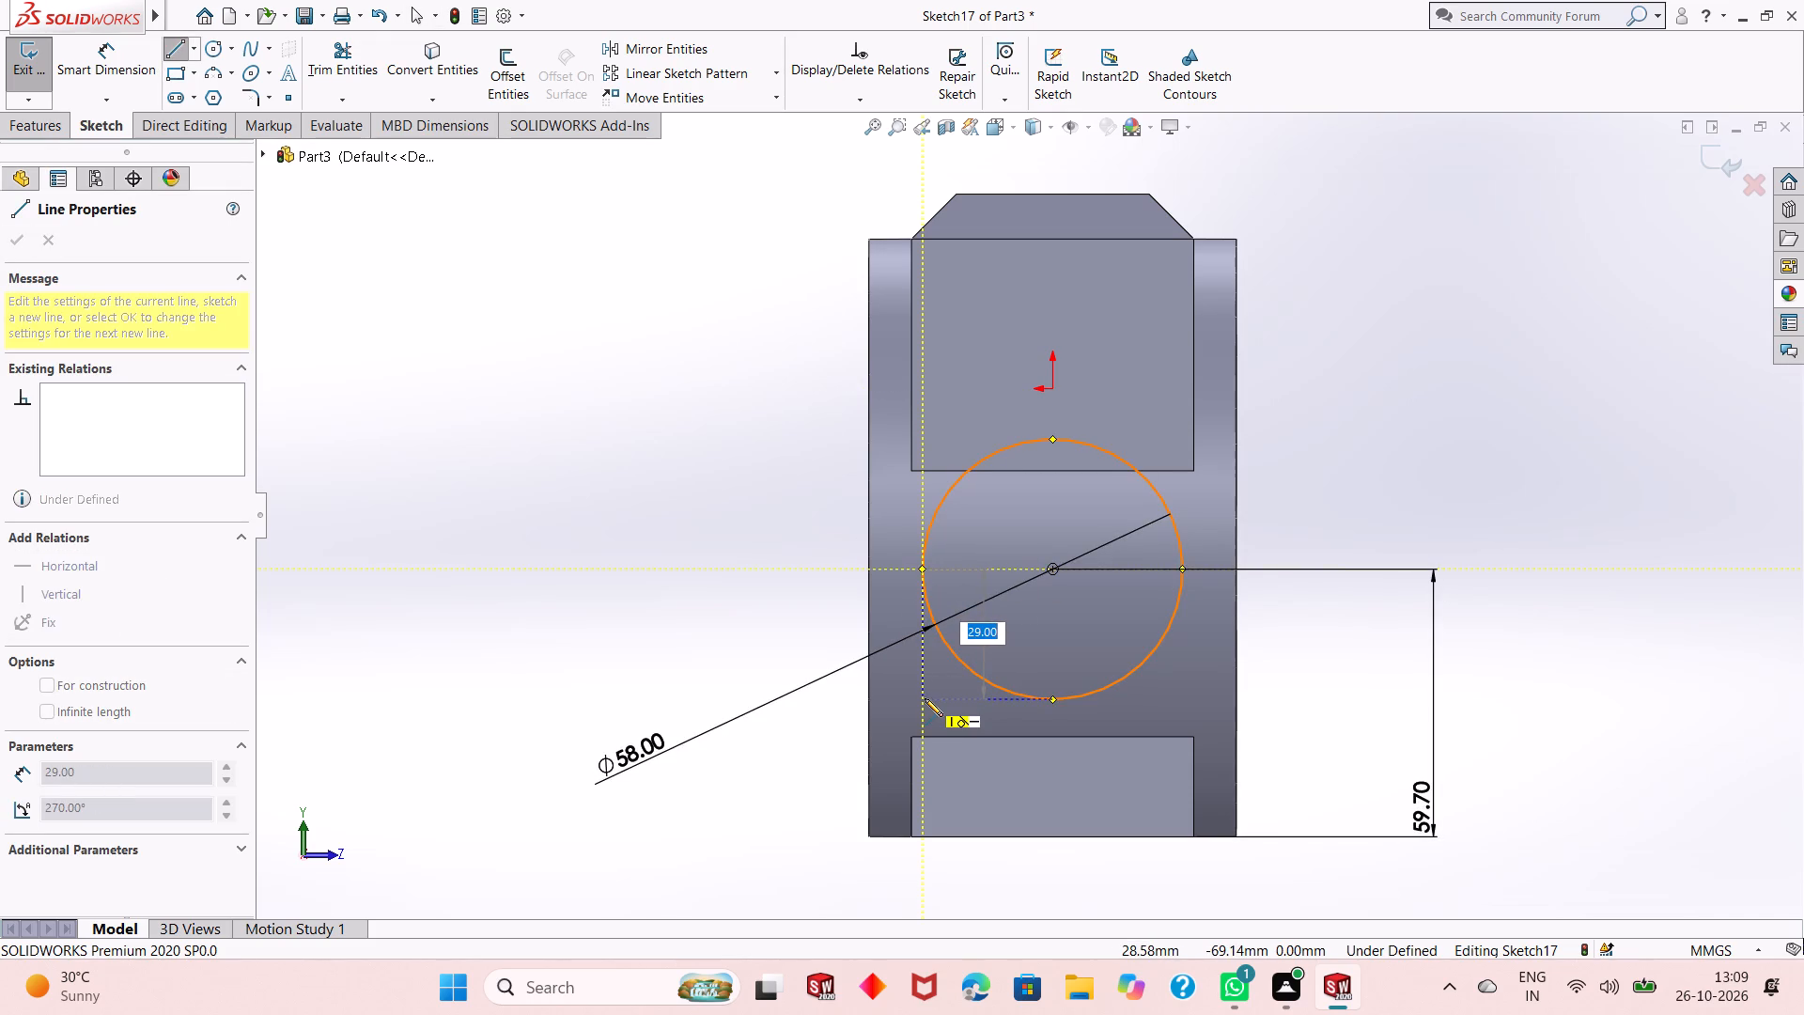
click(922, 695)
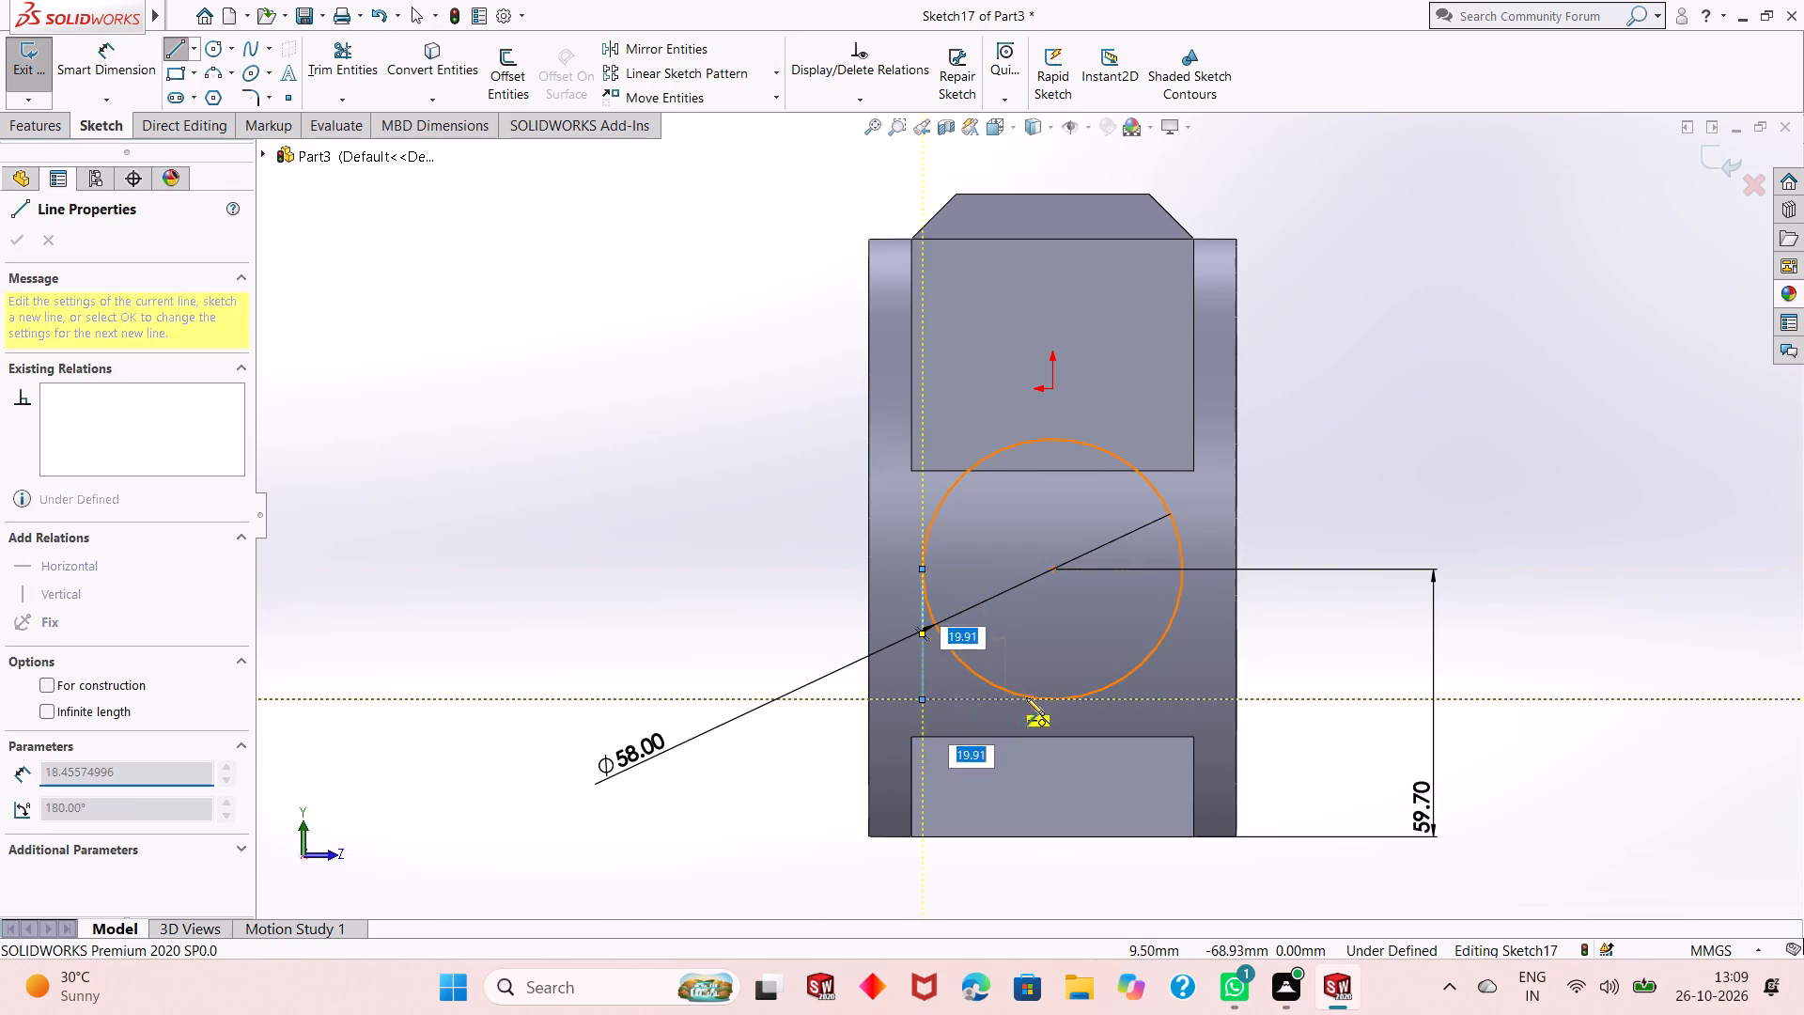
click(1181, 701)
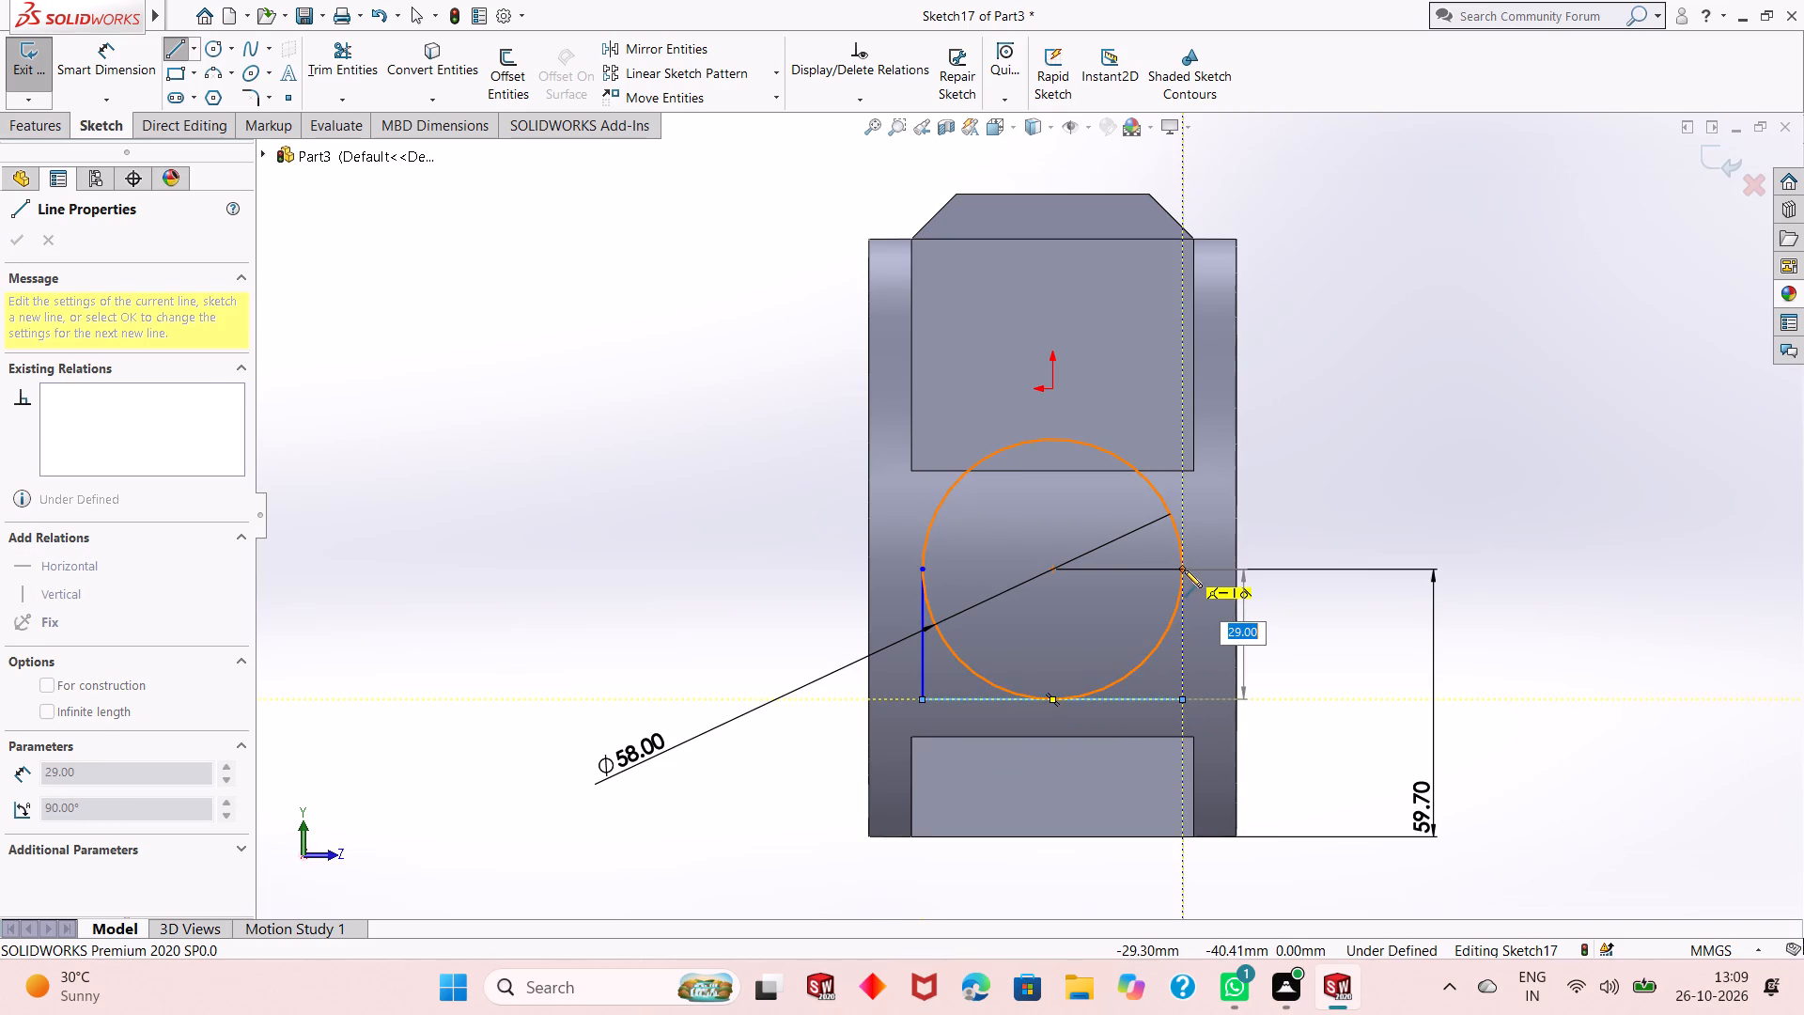
click(1184, 570)
right_click(1295, 519)
click(1340, 532)
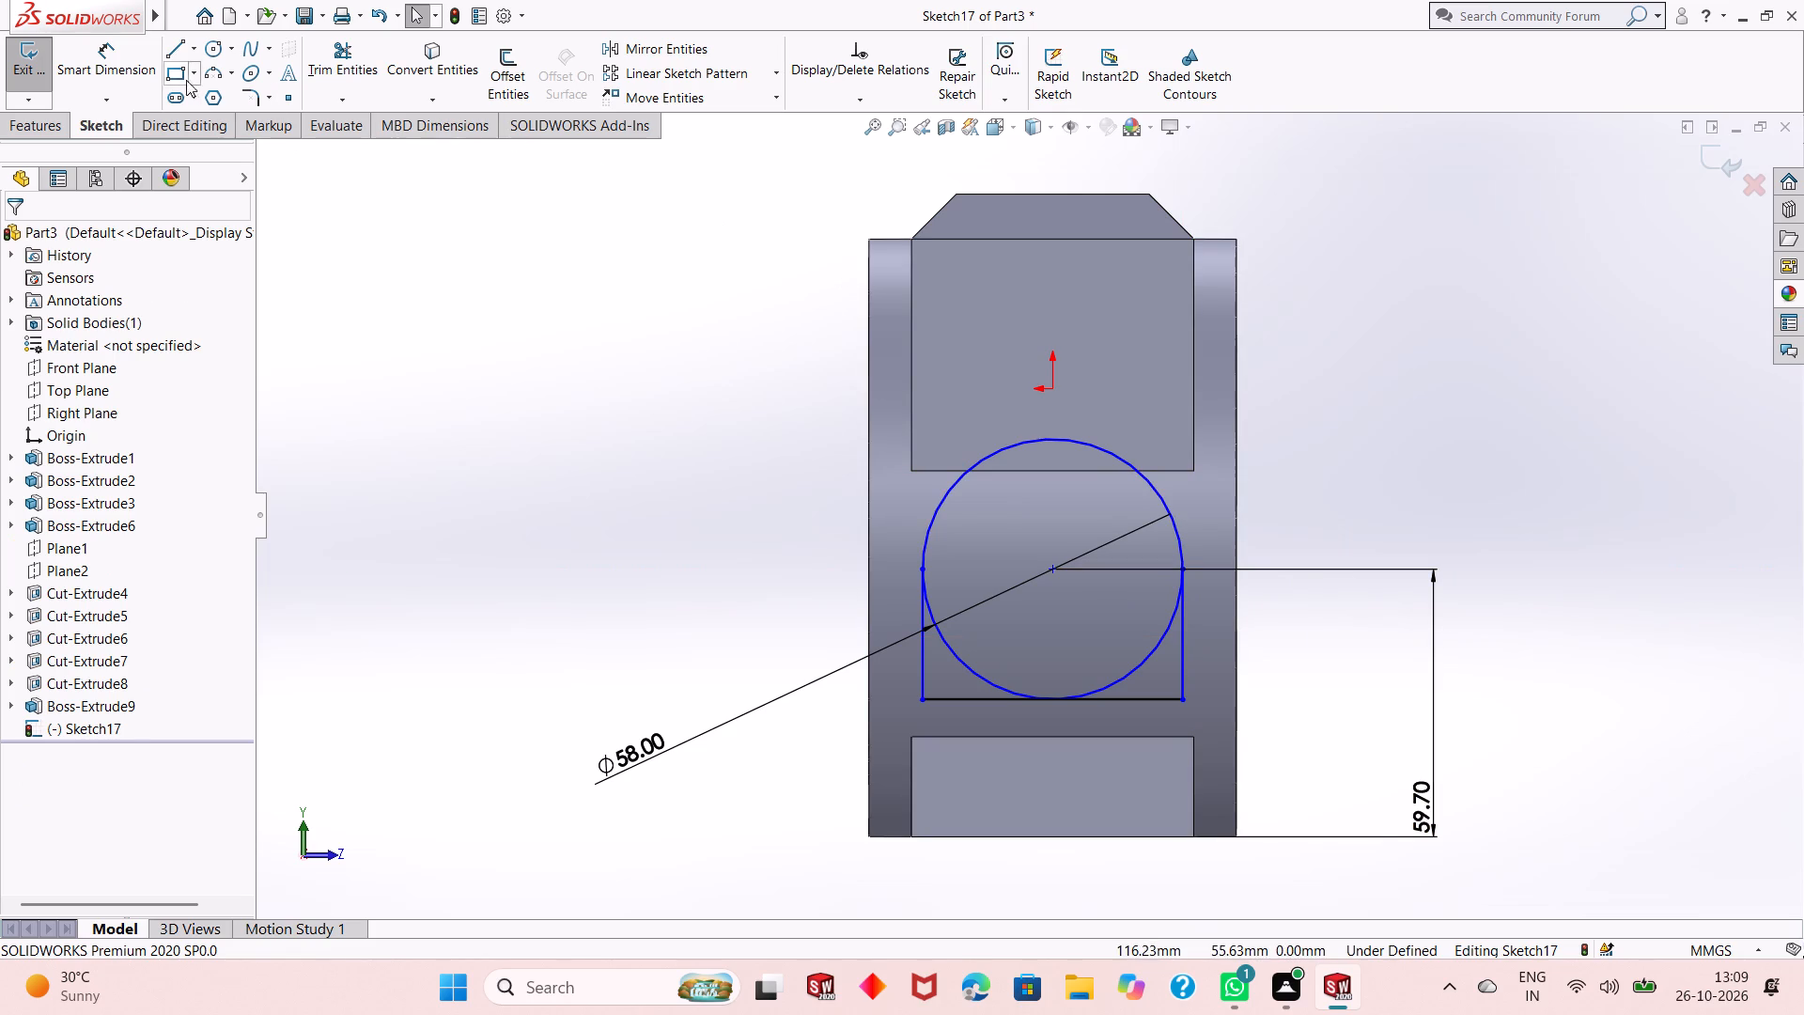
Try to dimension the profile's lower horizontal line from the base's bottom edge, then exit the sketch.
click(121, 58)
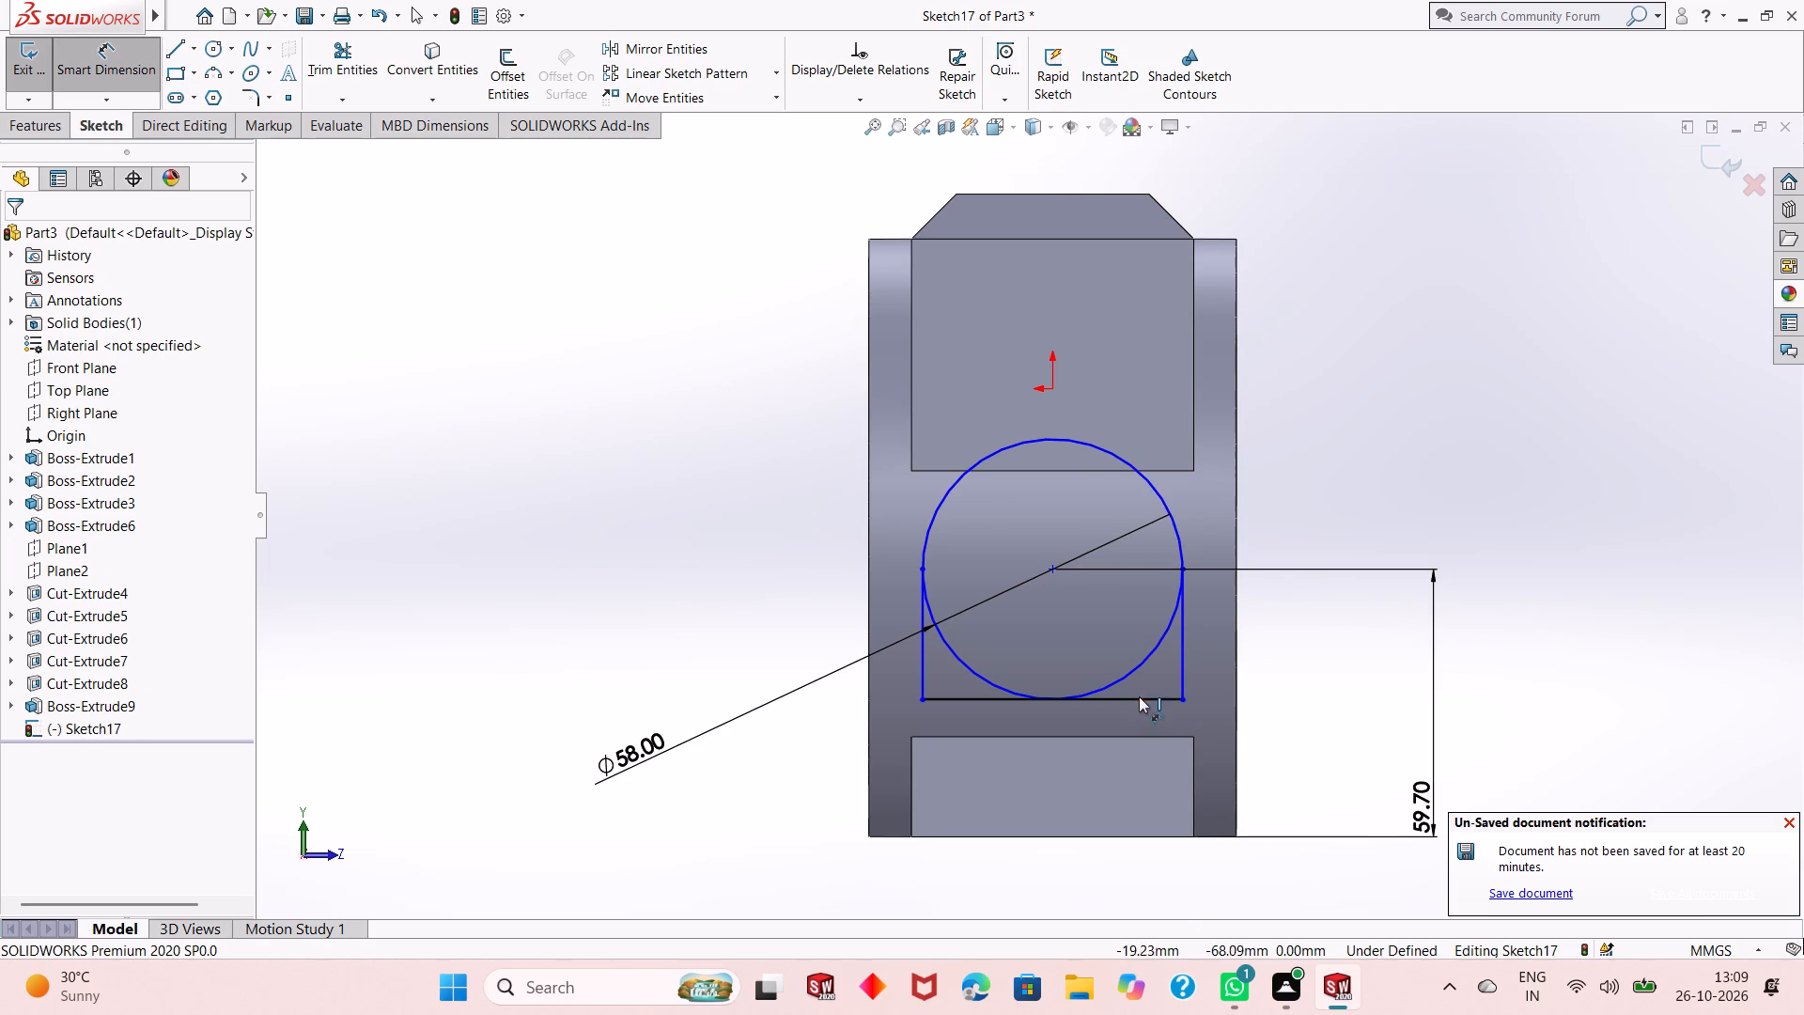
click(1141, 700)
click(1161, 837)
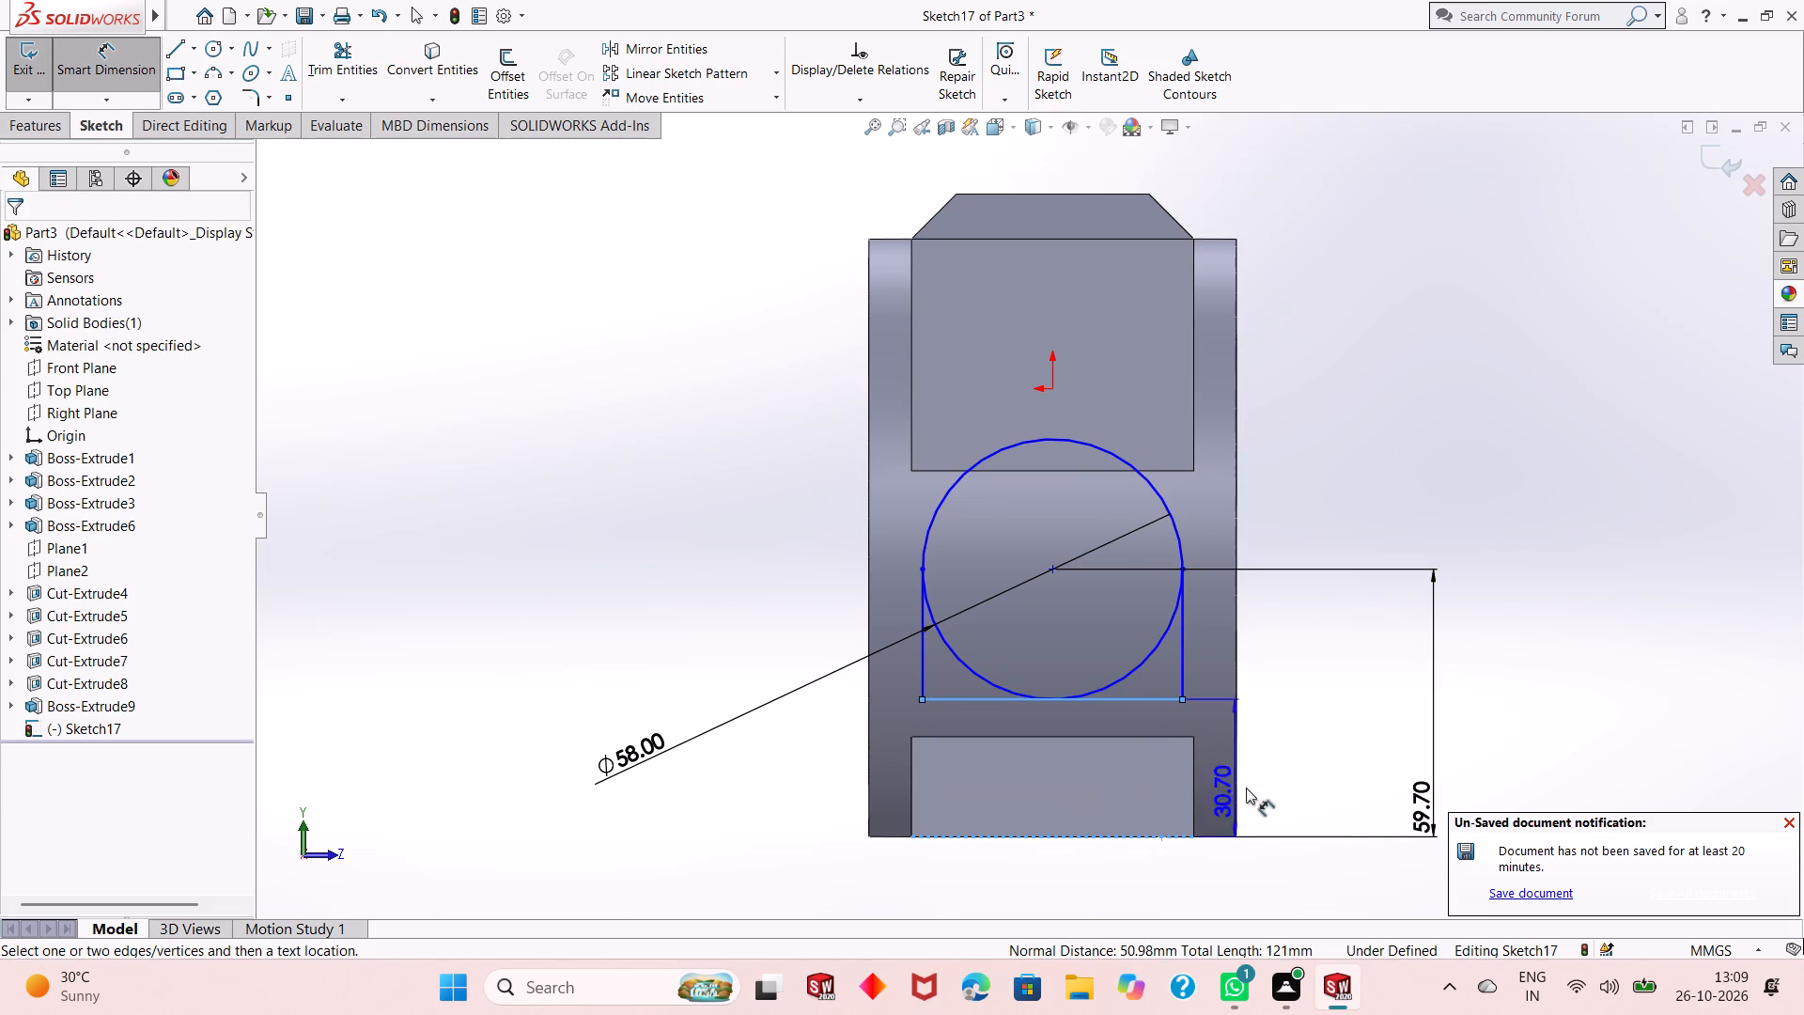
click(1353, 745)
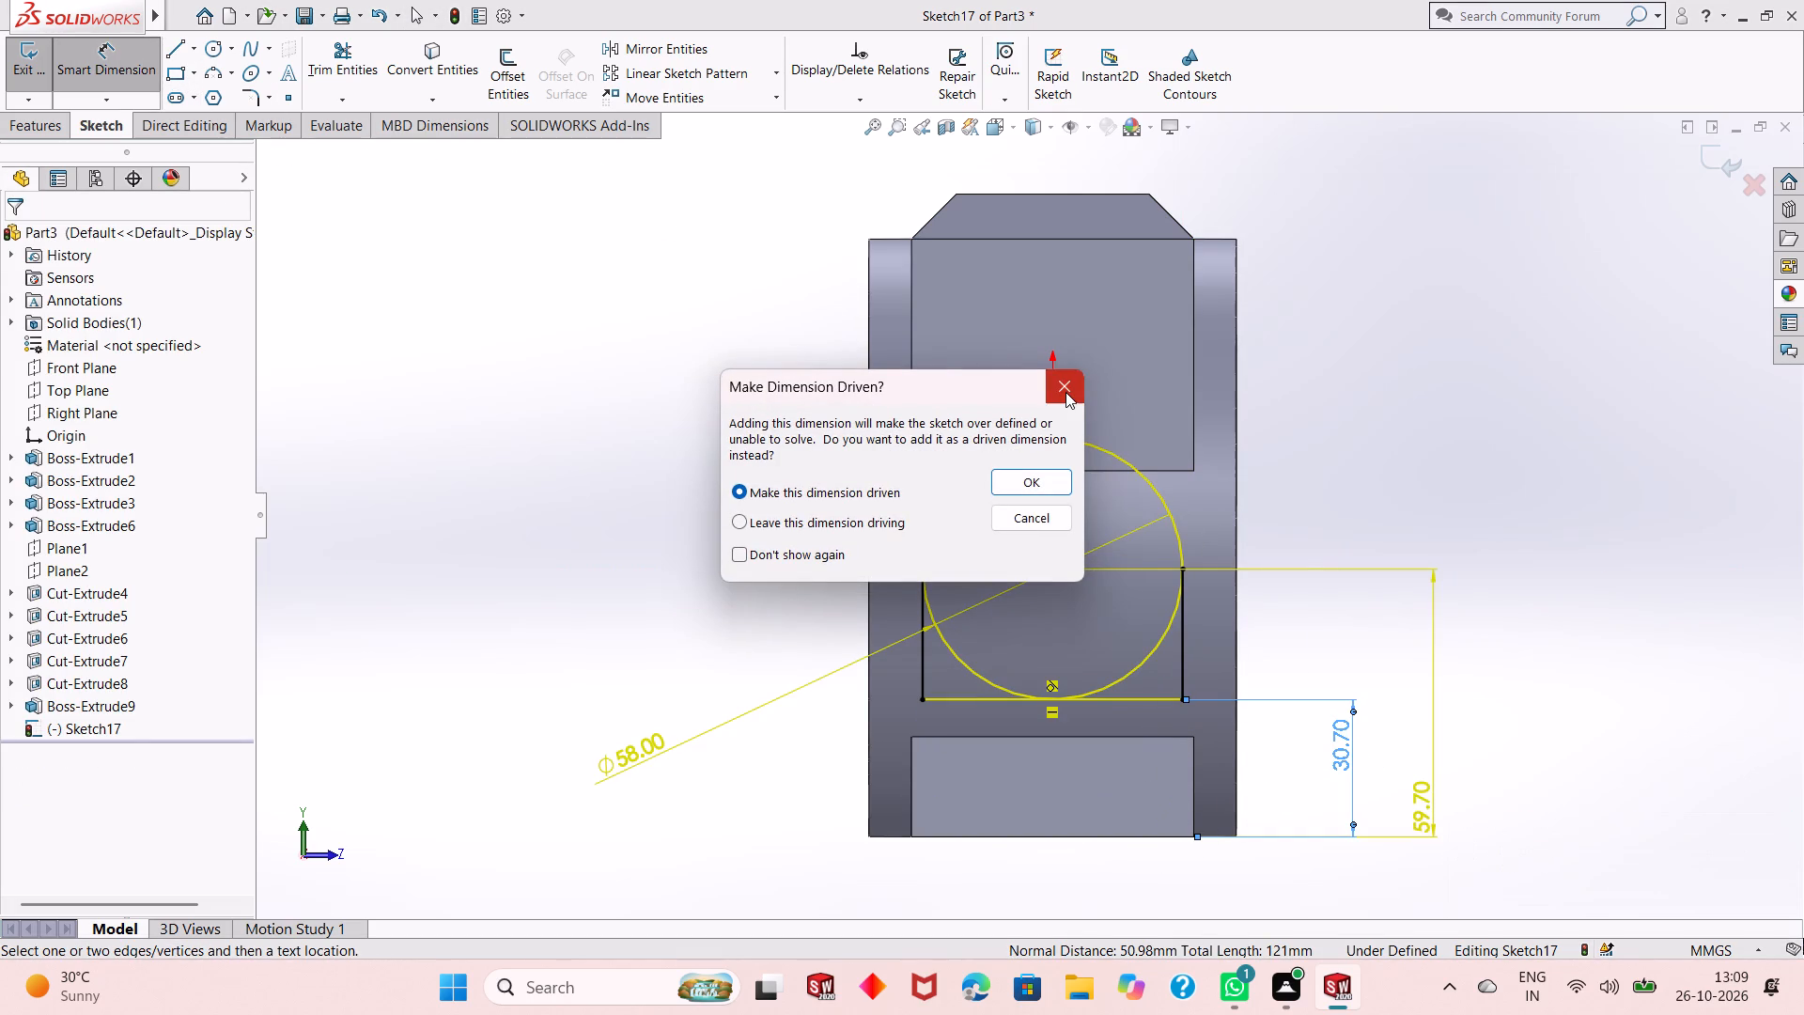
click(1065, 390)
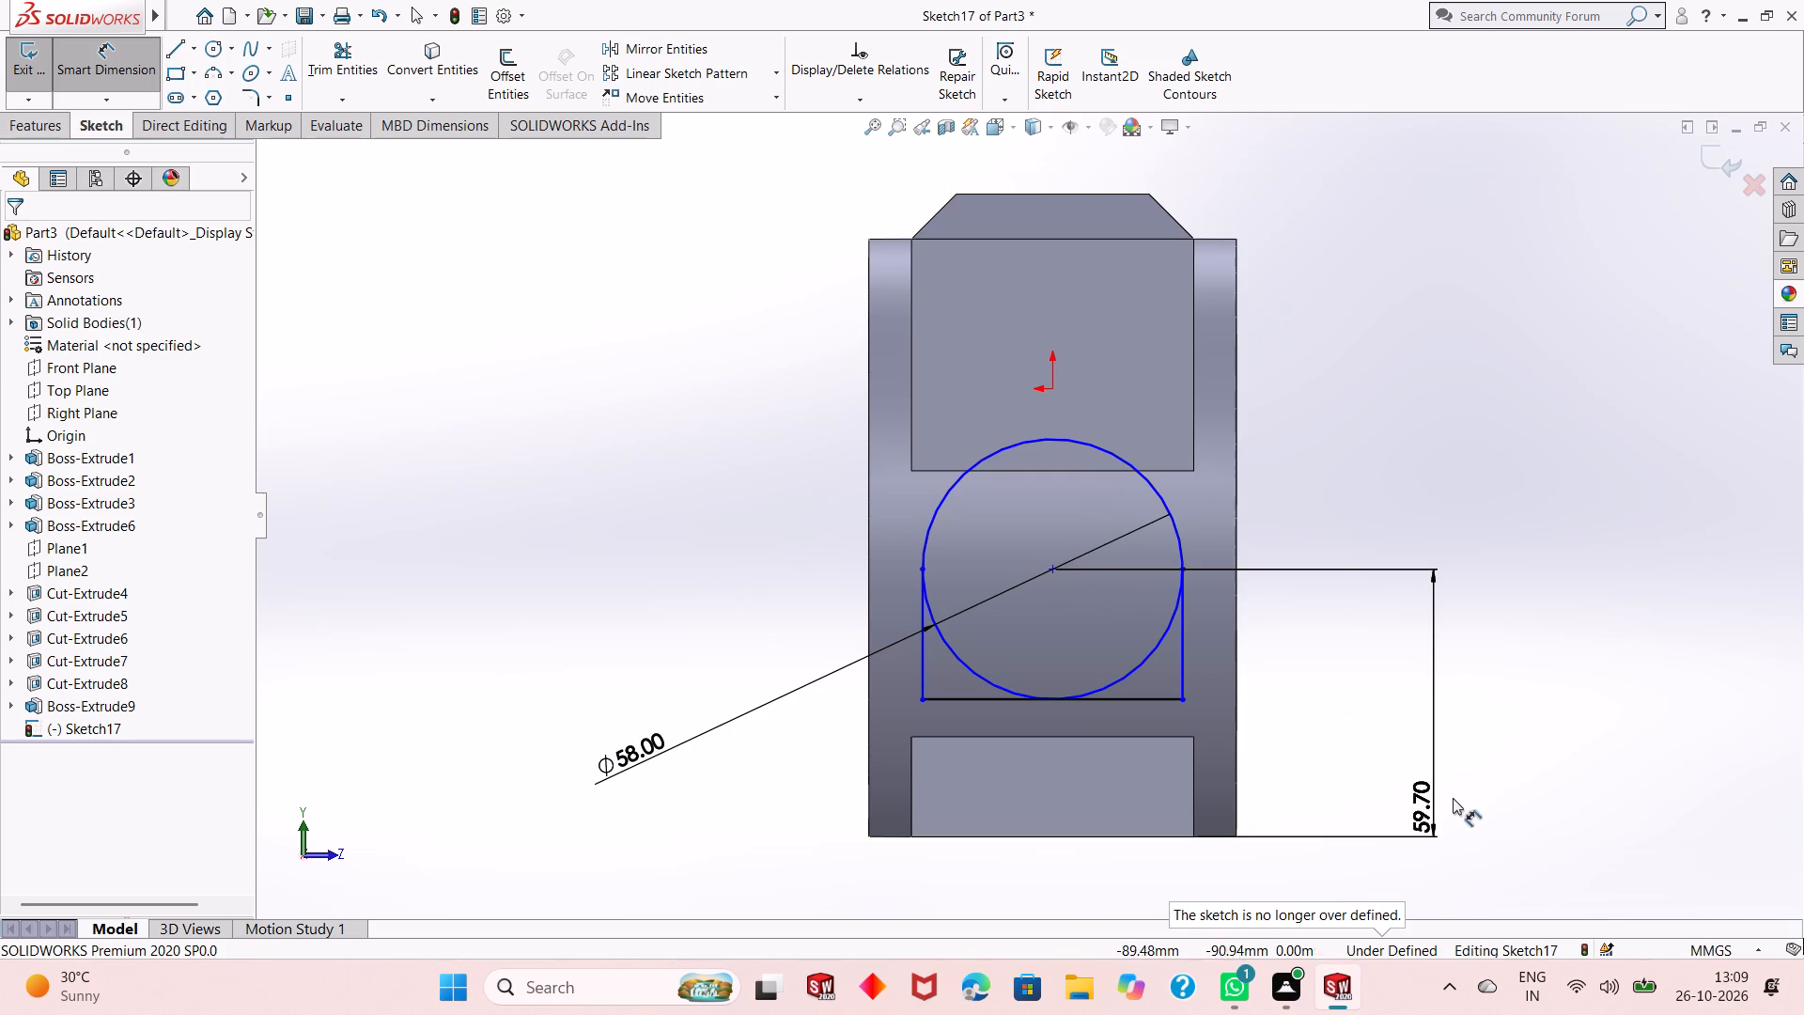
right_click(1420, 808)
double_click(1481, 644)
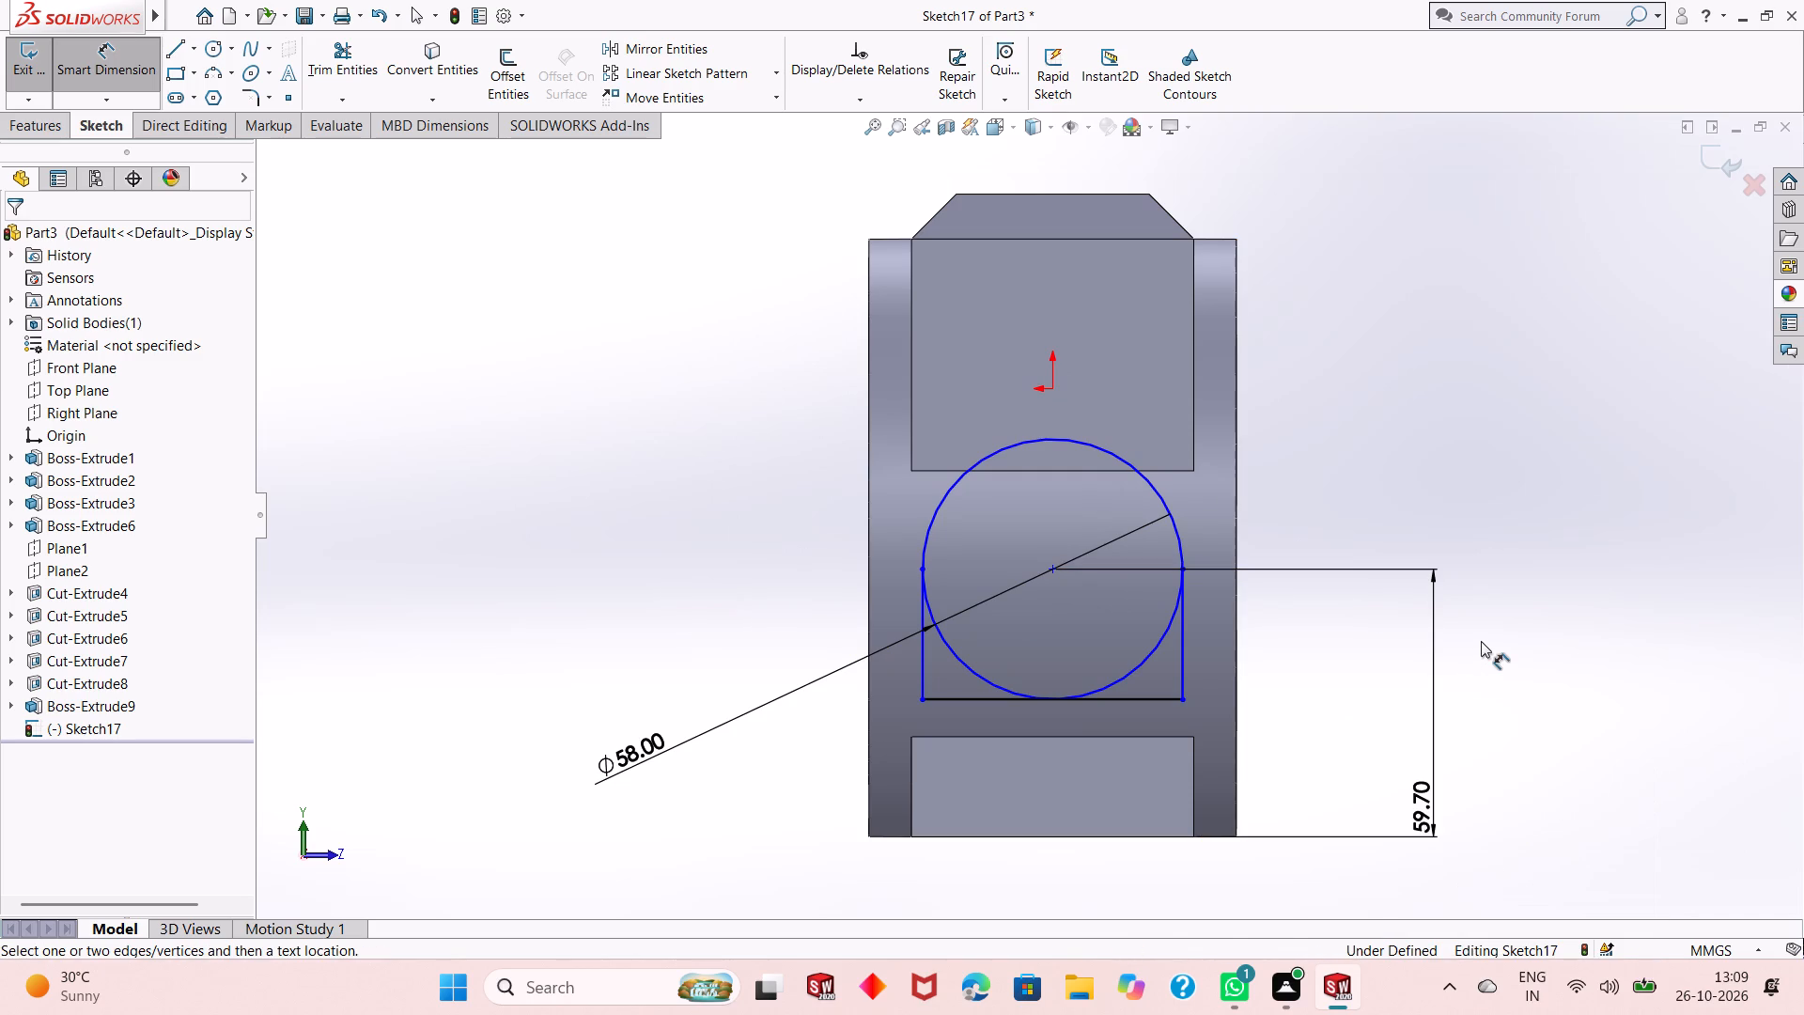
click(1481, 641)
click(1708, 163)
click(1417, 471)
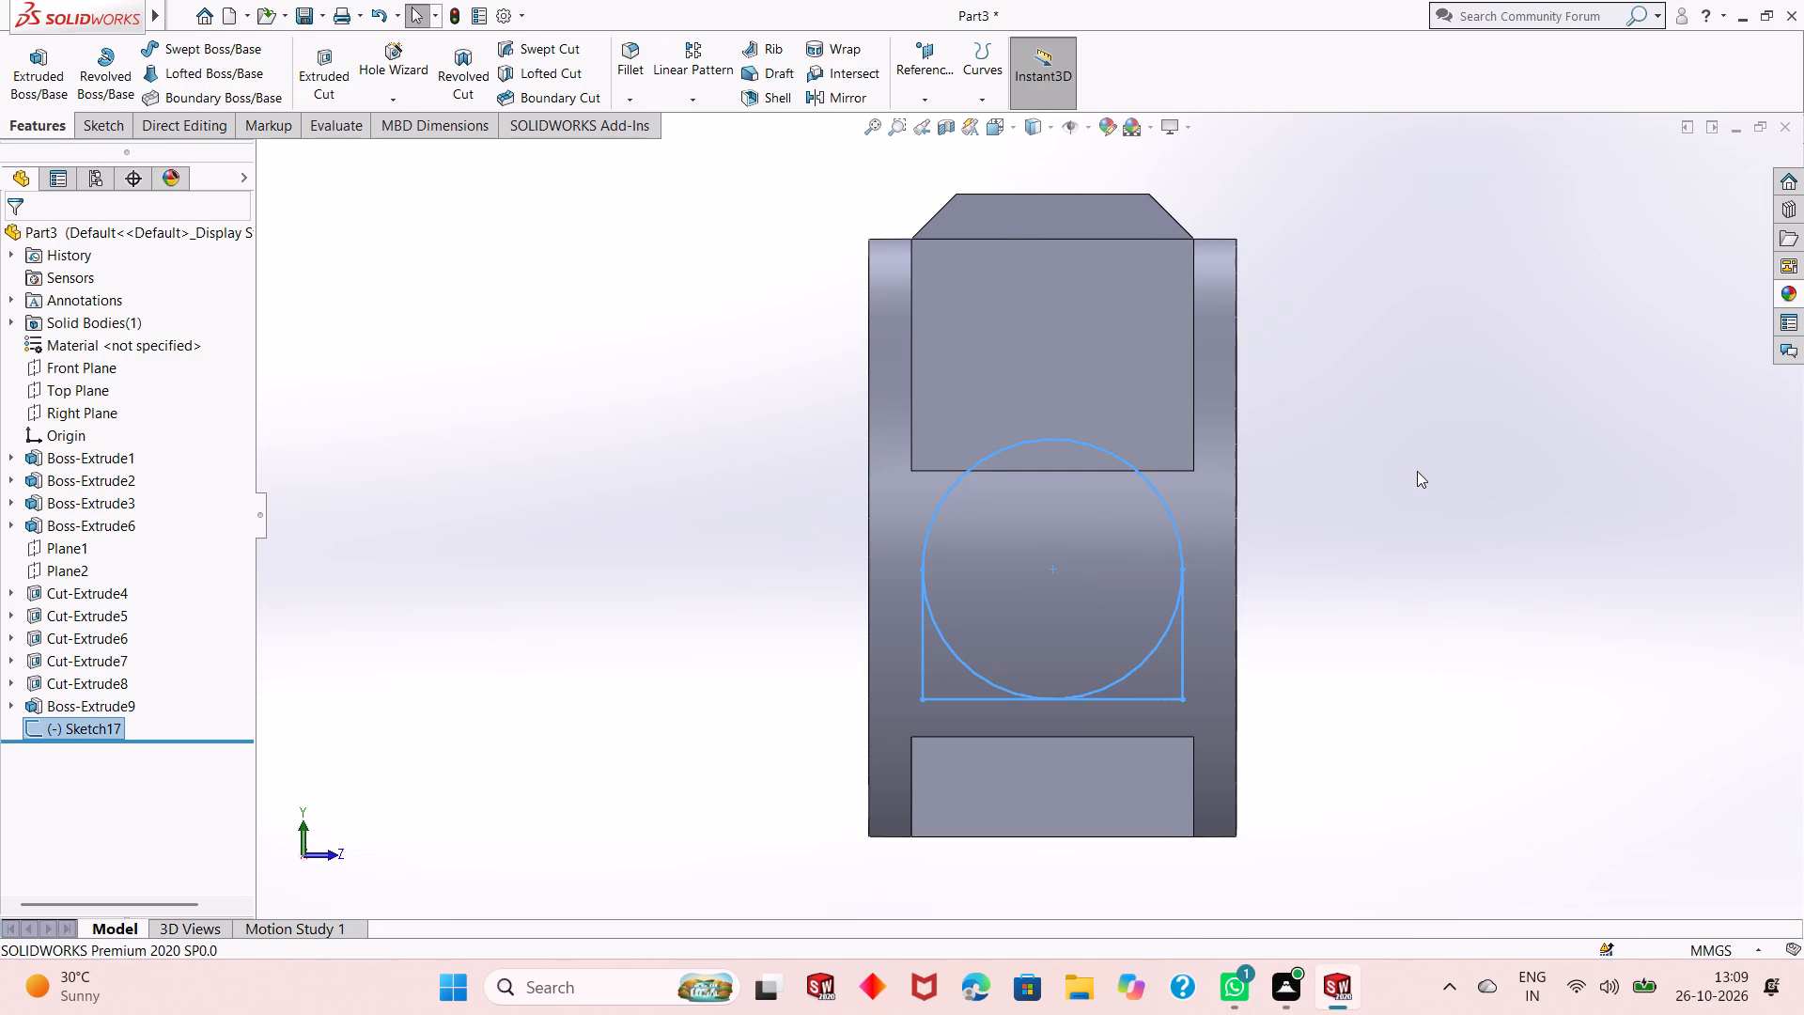
Reopen Sketch17 and delete the 59.70 mm height dimension of the circle's centre.
click(90, 729)
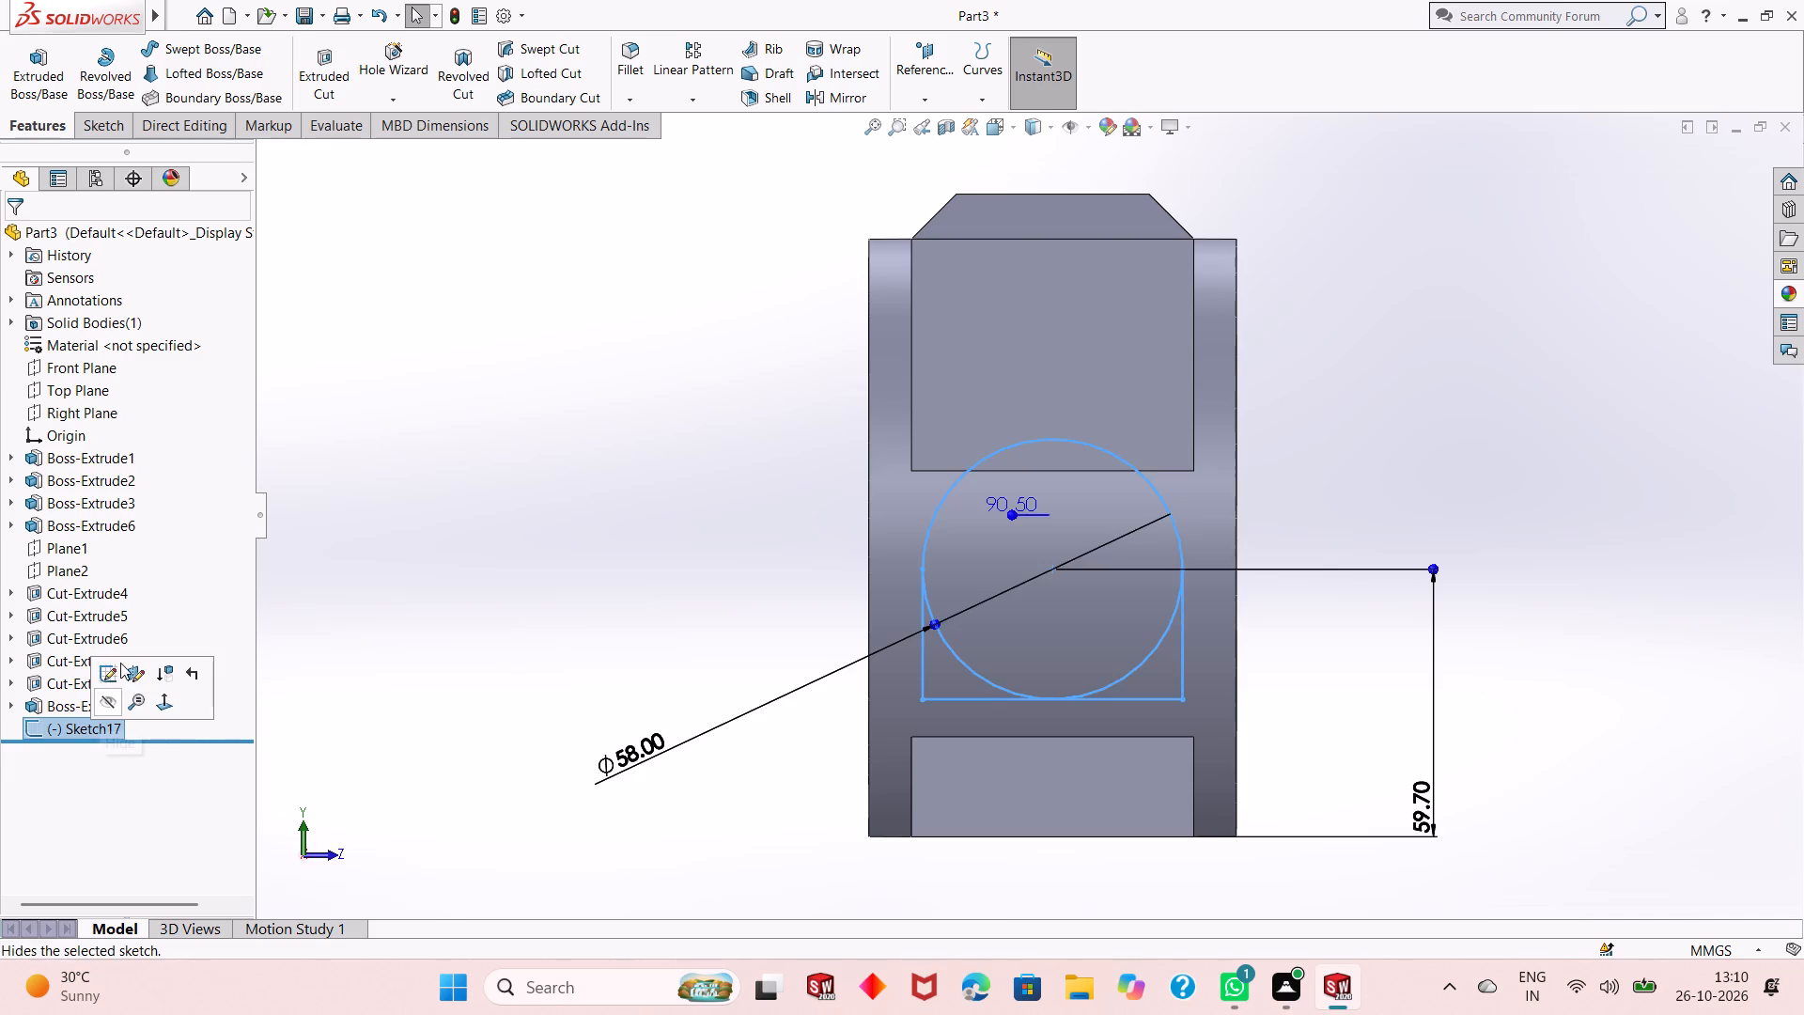
click(117, 667)
double_click(1423, 812)
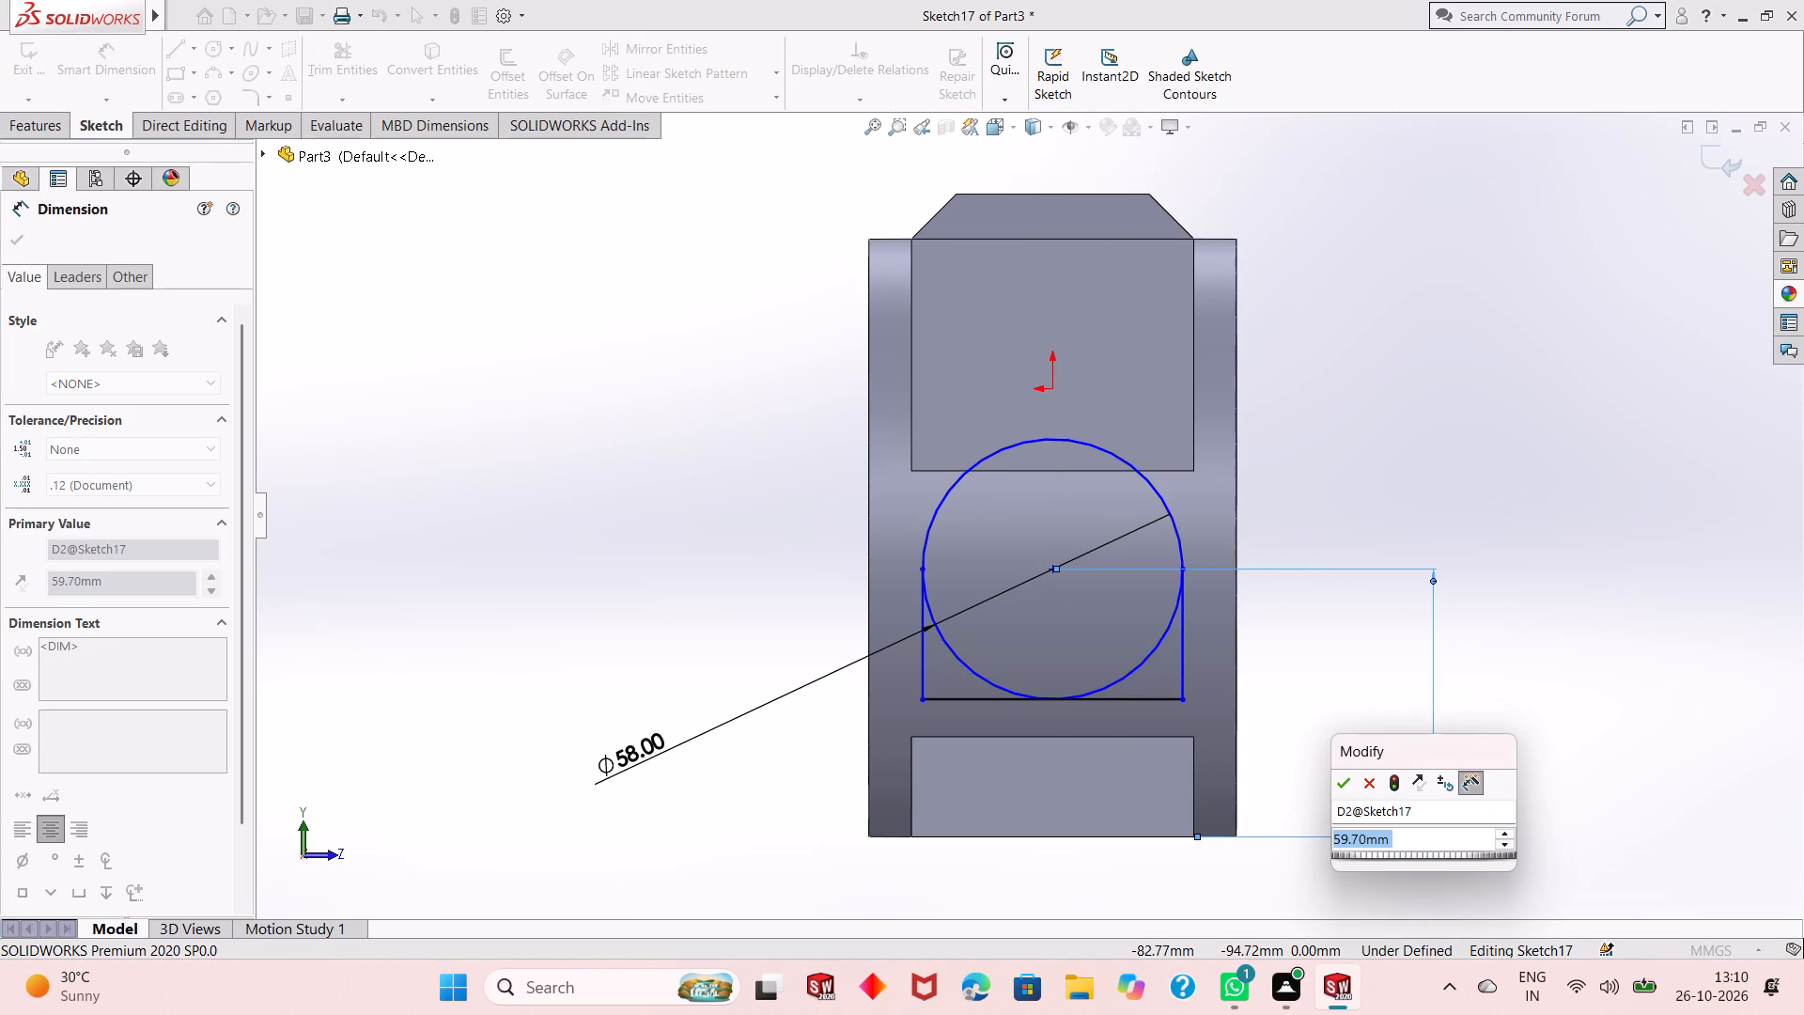
click(1371, 786)
right_click(1393, 818)
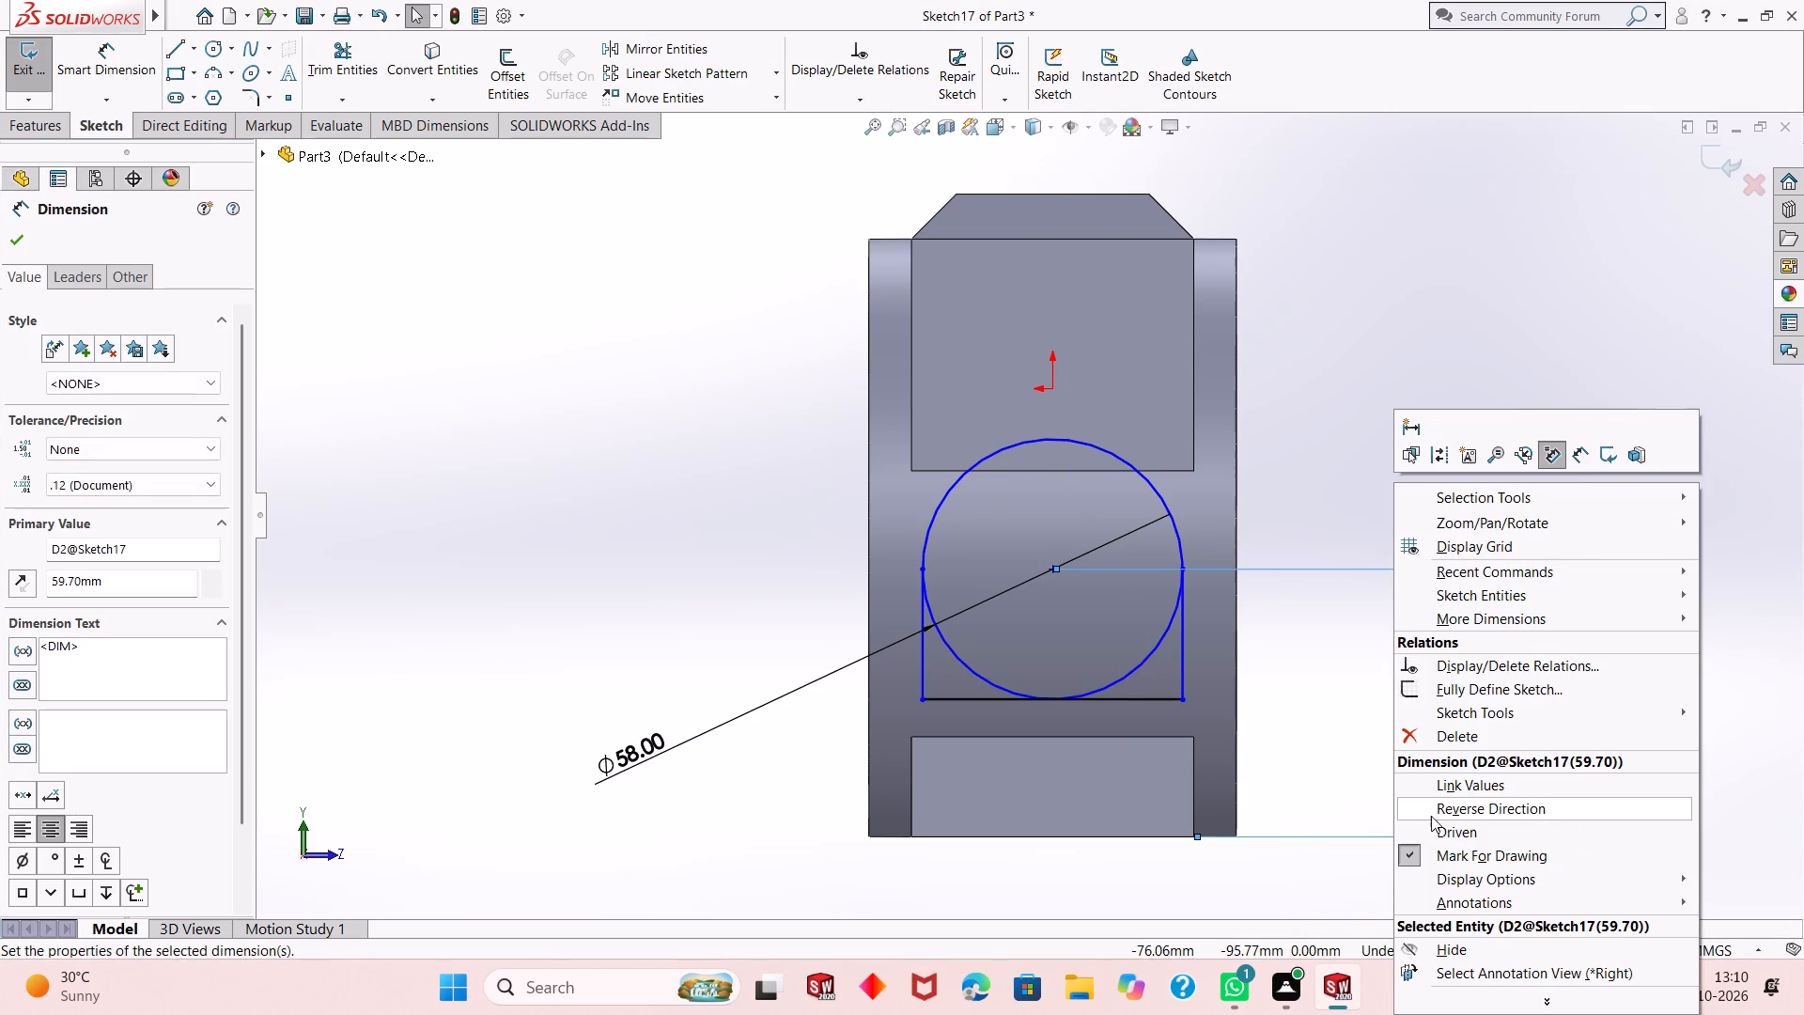
click(1449, 735)
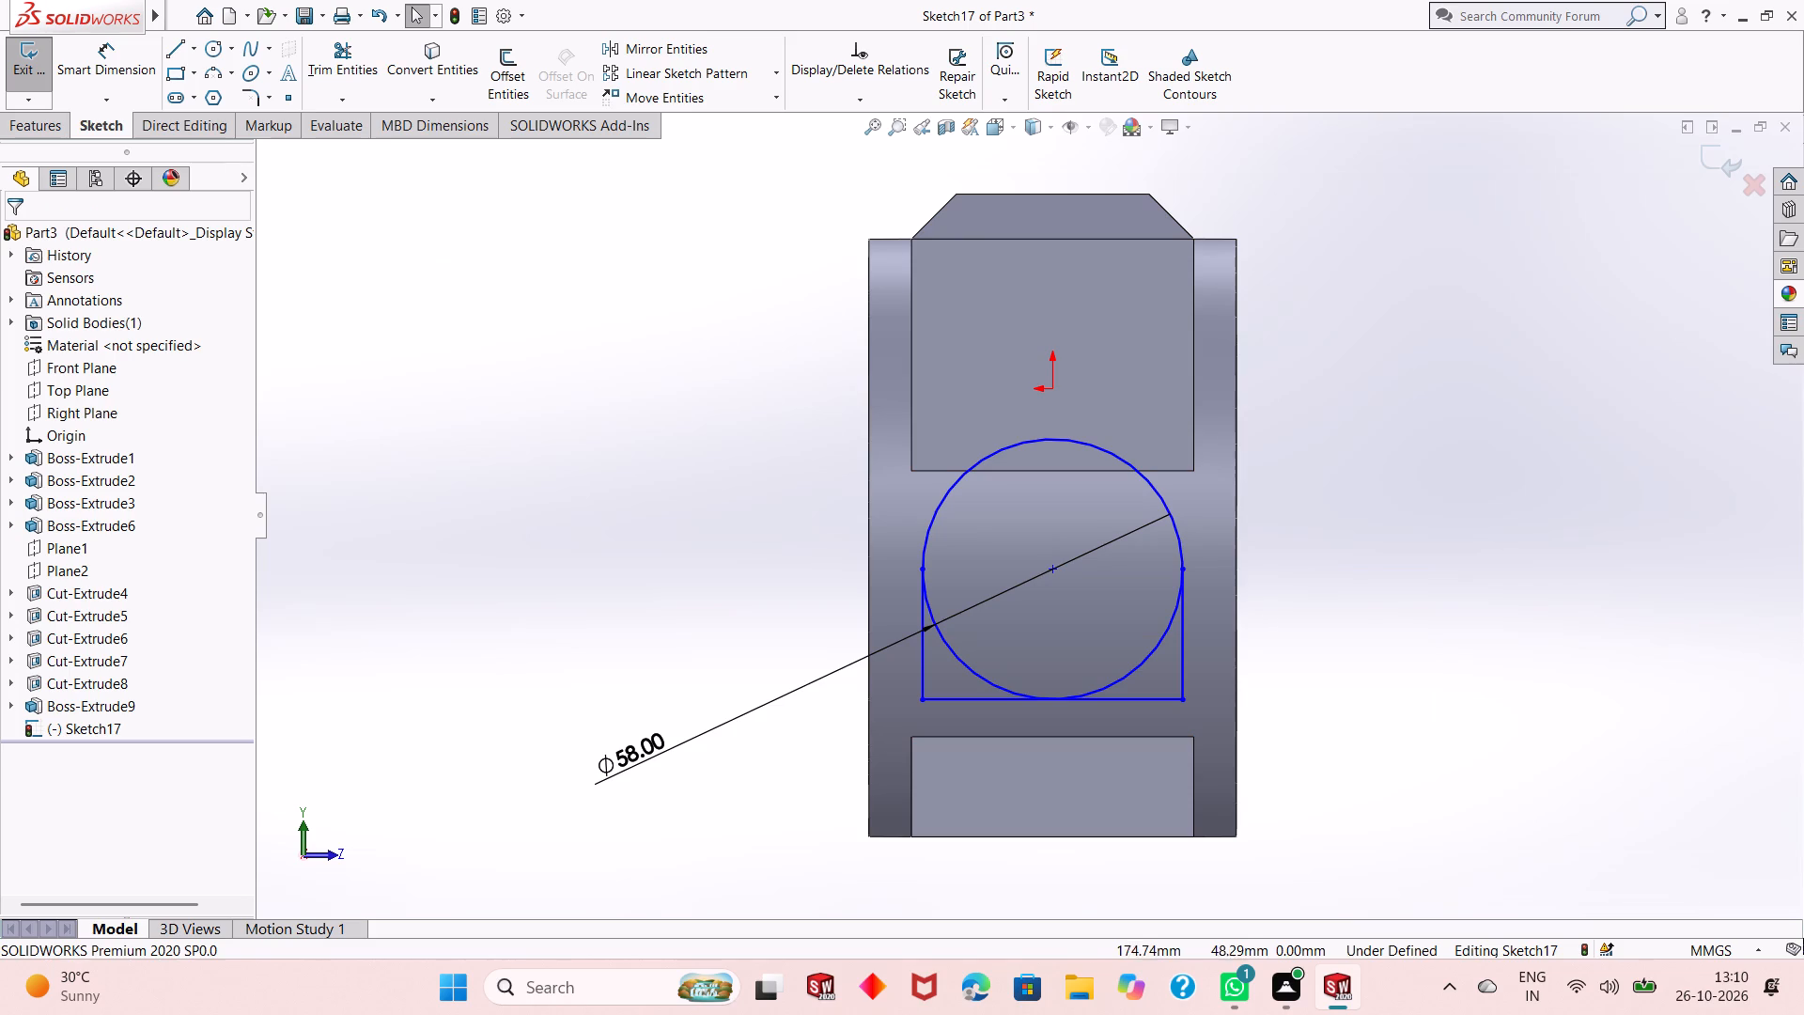
Dimension the profile's lower horizontal line to 44.7 mm above the base's bottom edge.
click(95, 60)
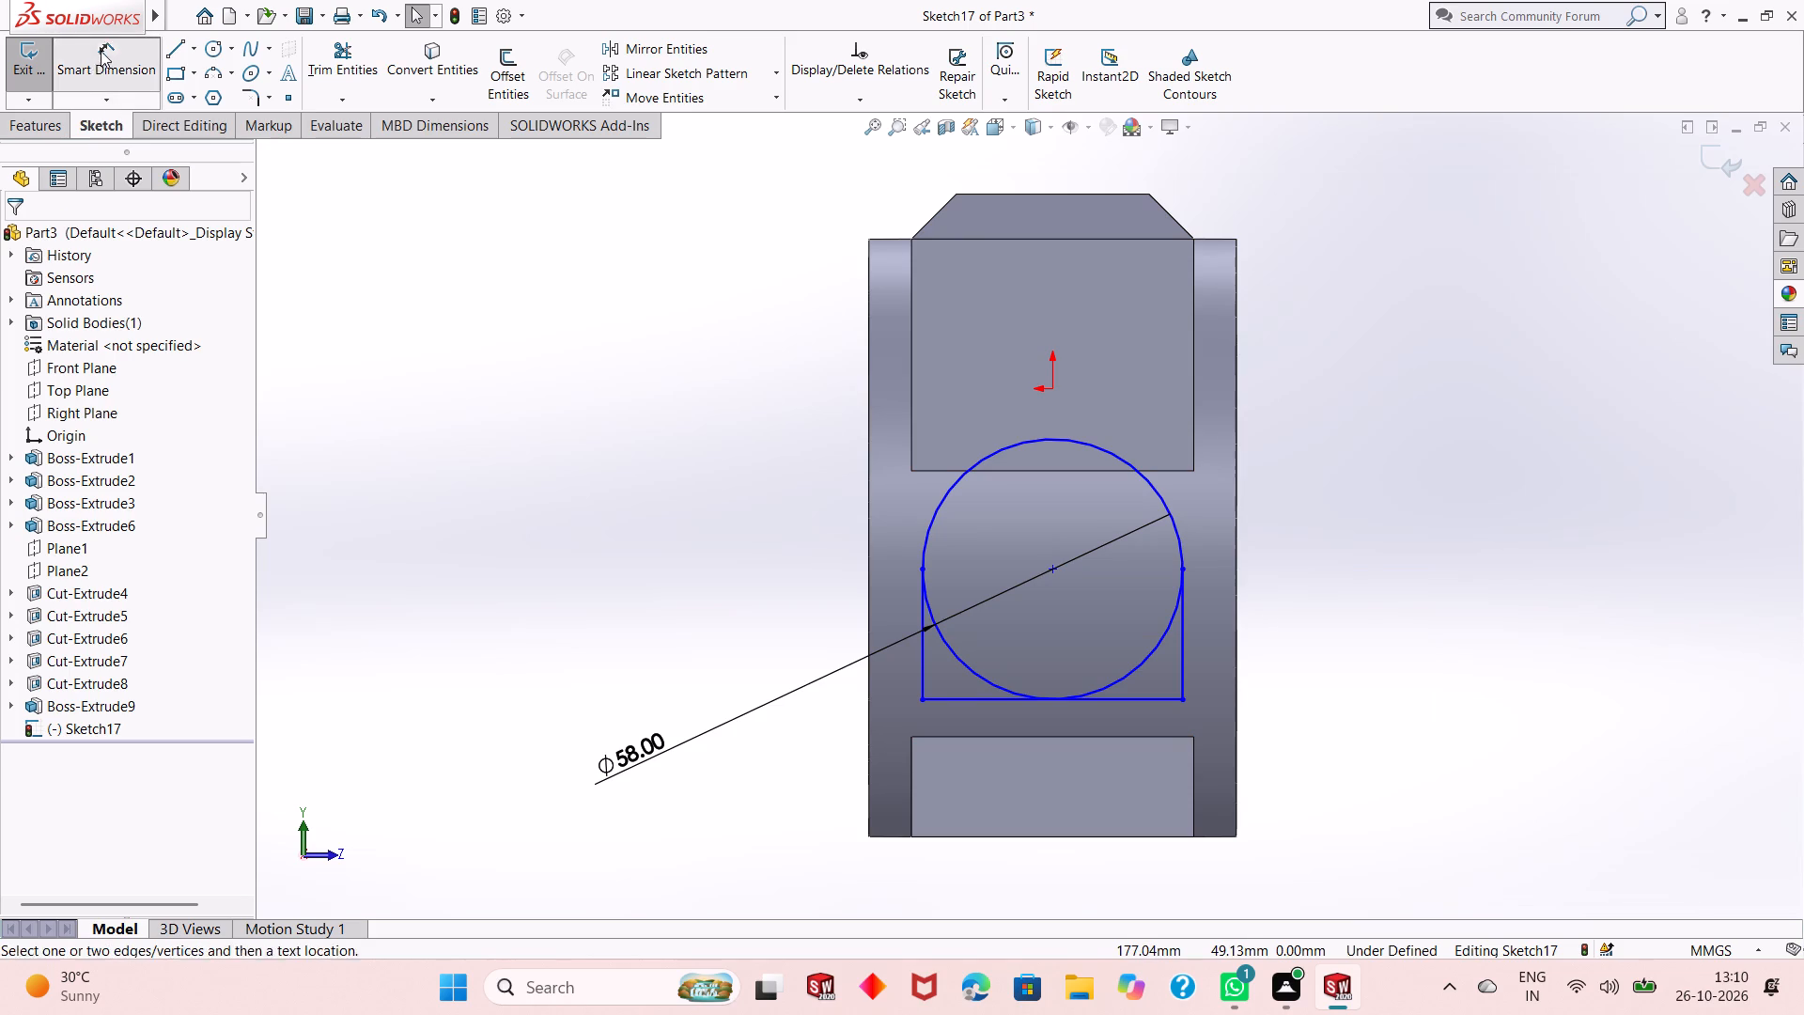
click(1143, 700)
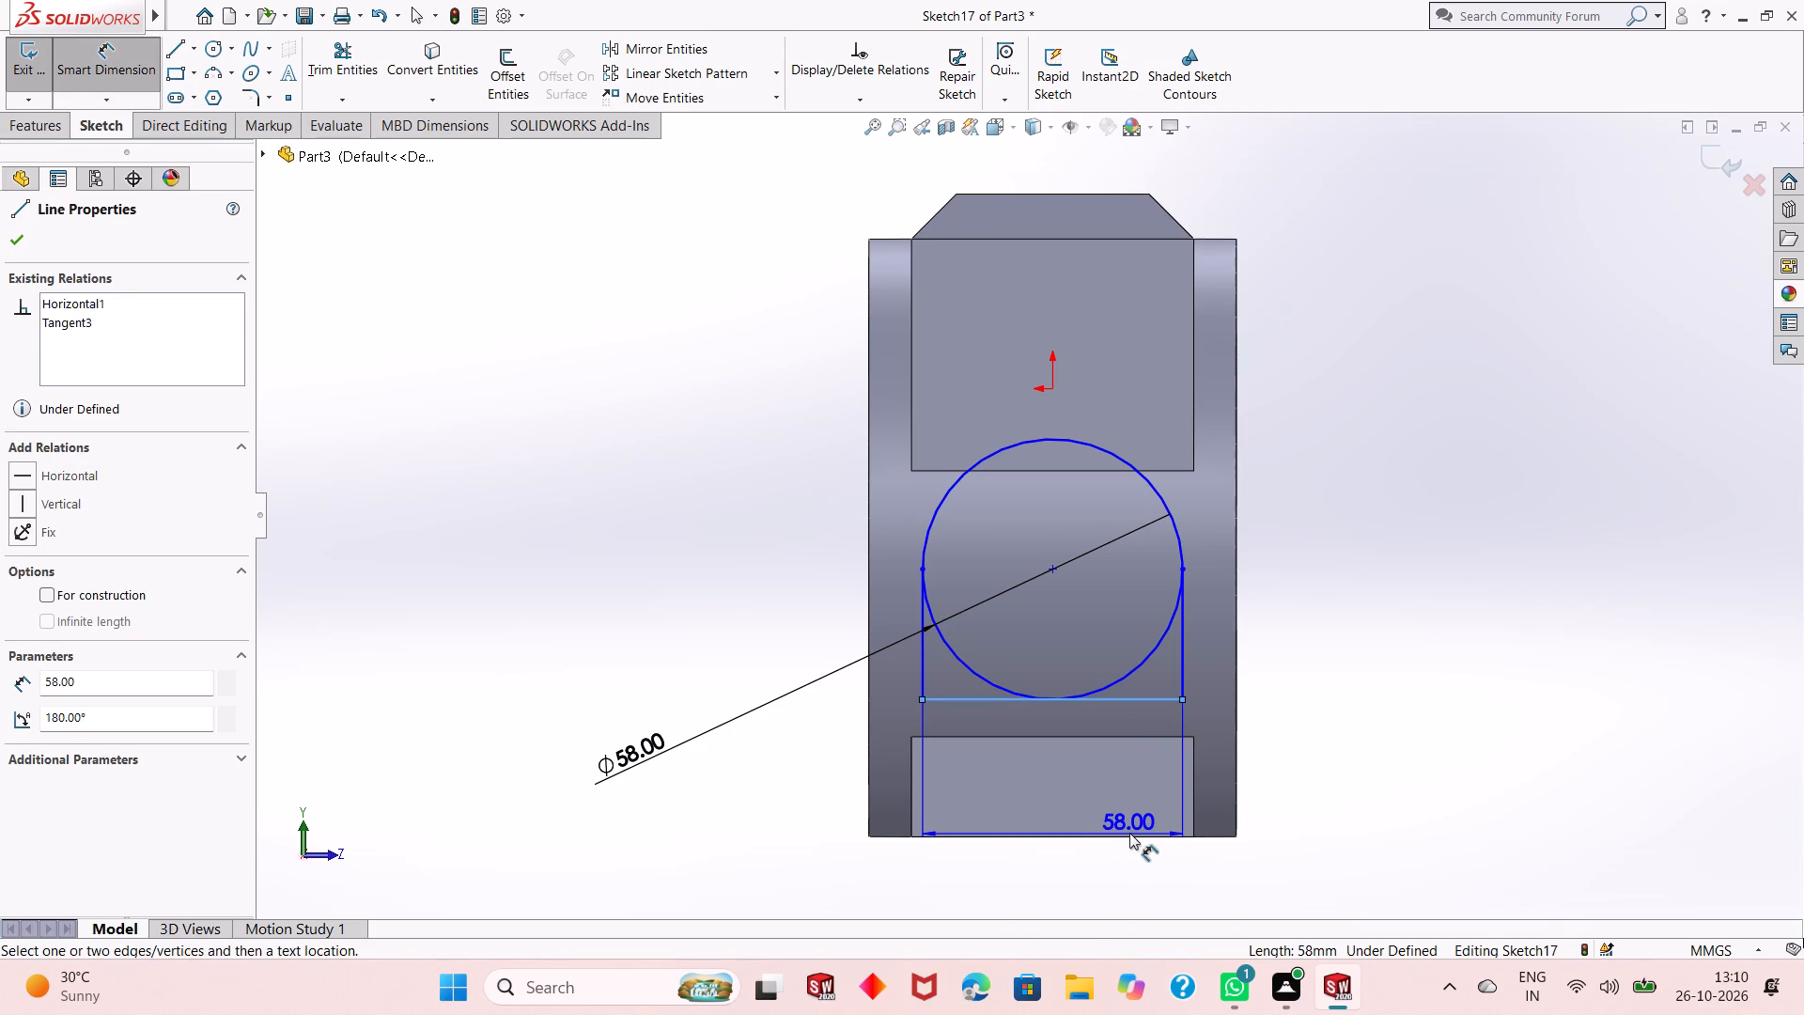
click(1151, 835)
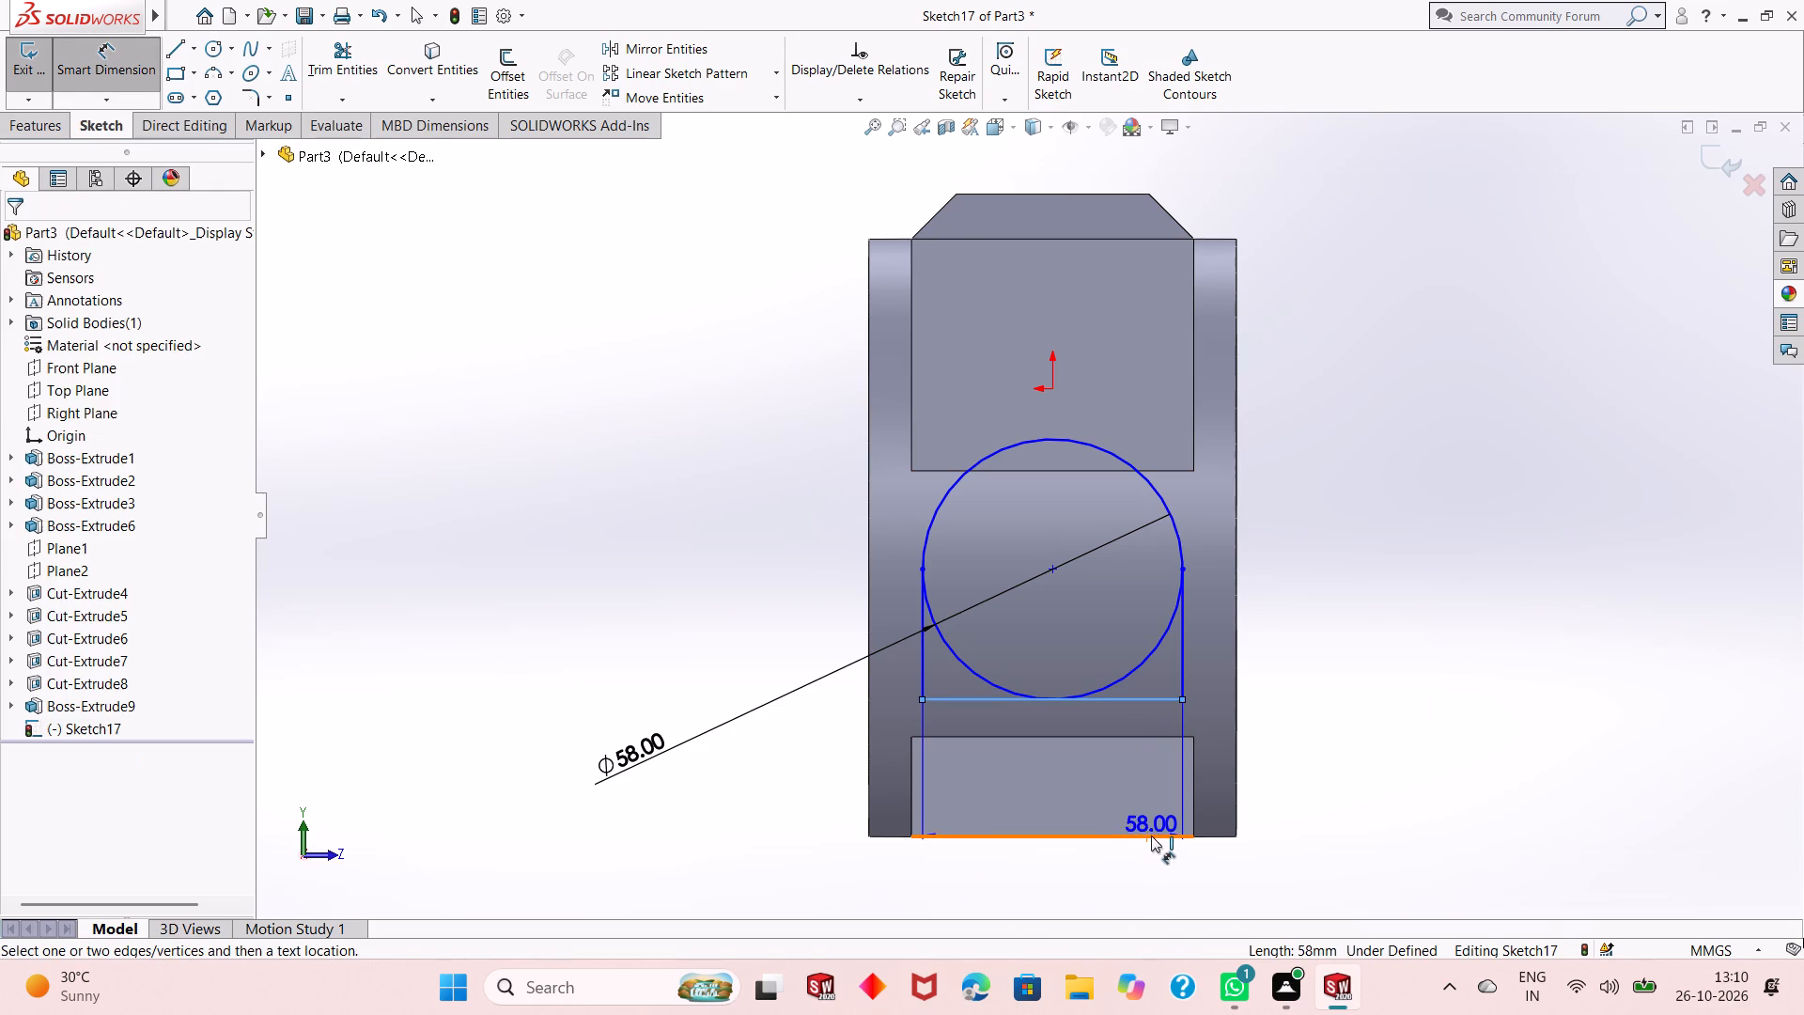
click(1428, 811)
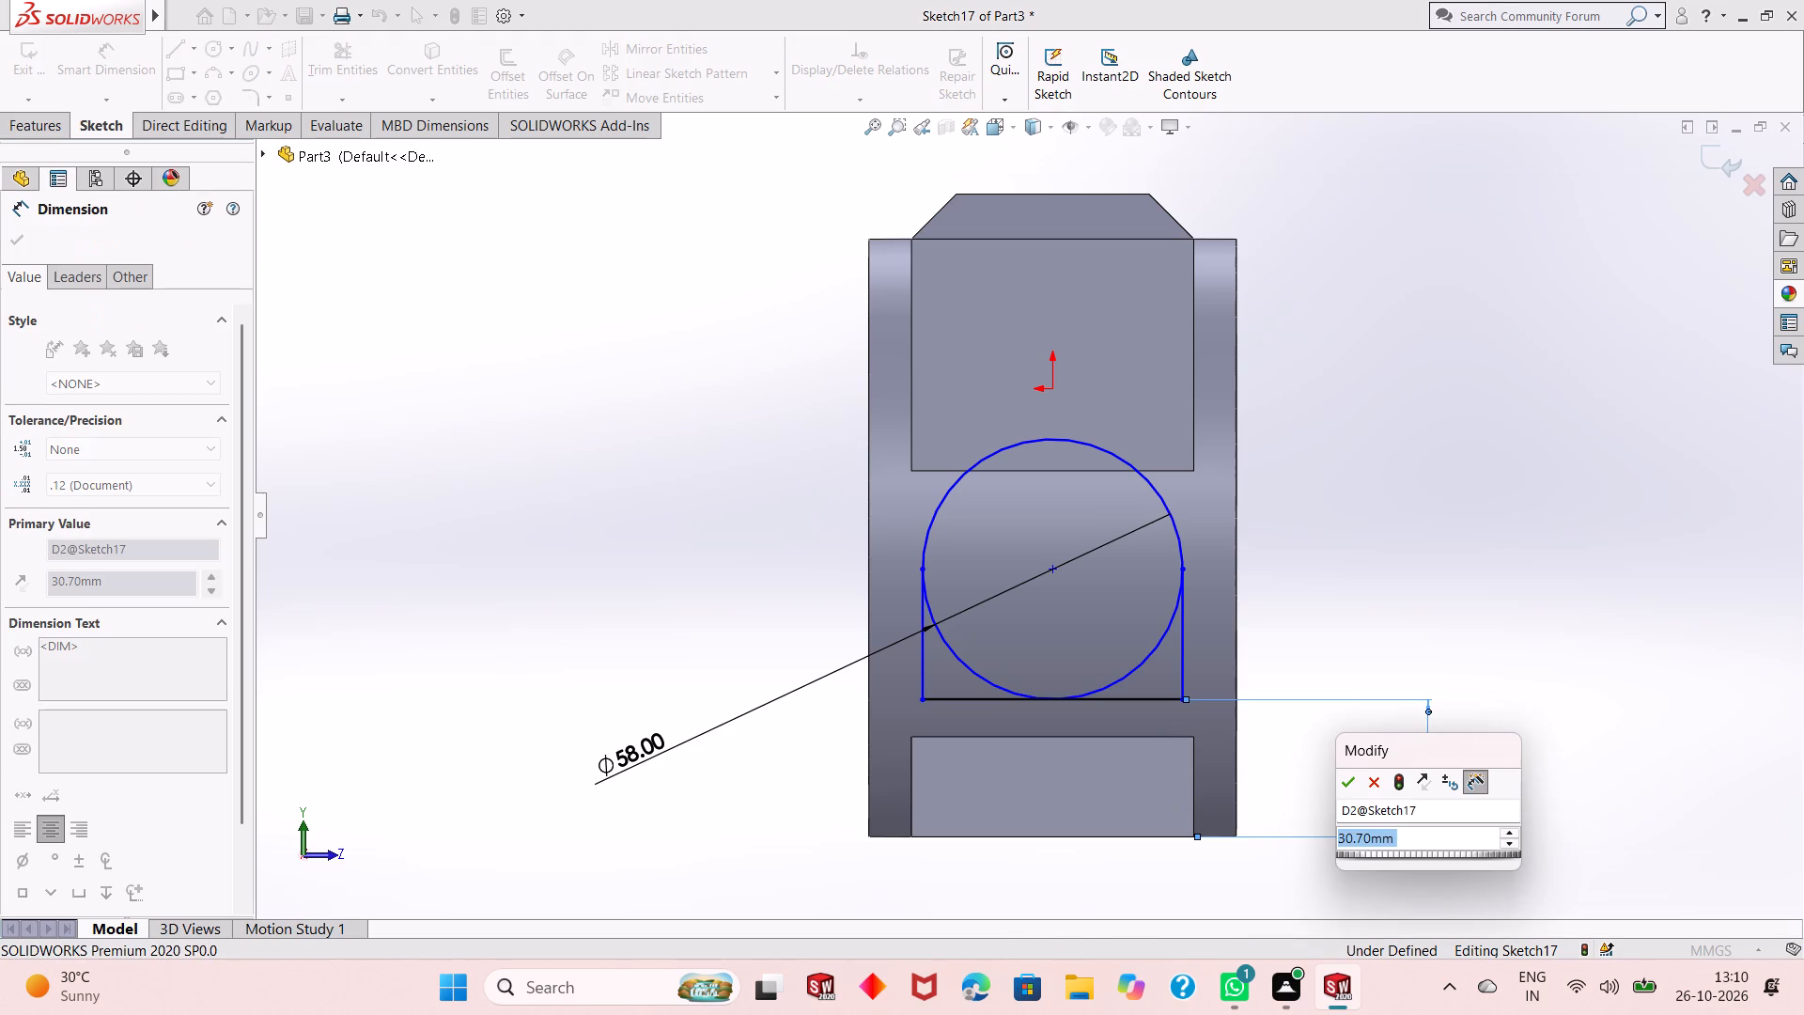
text(44.)
key(7)
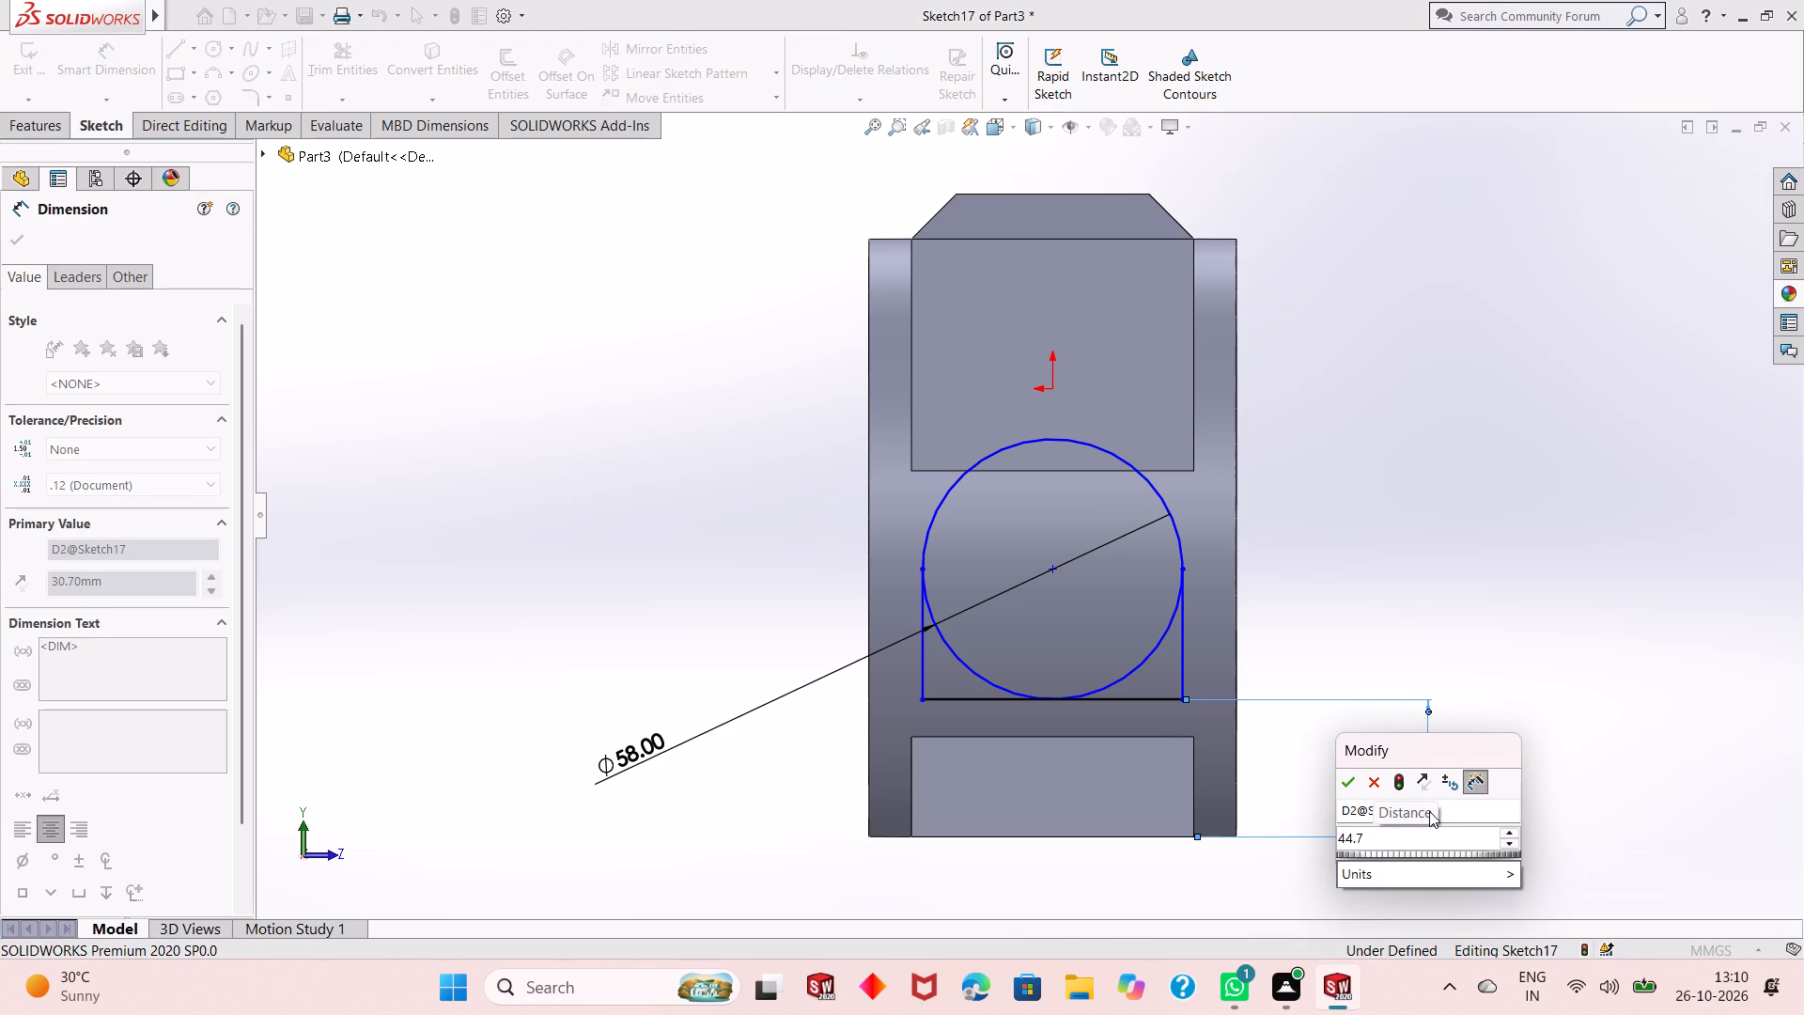
key(Return)
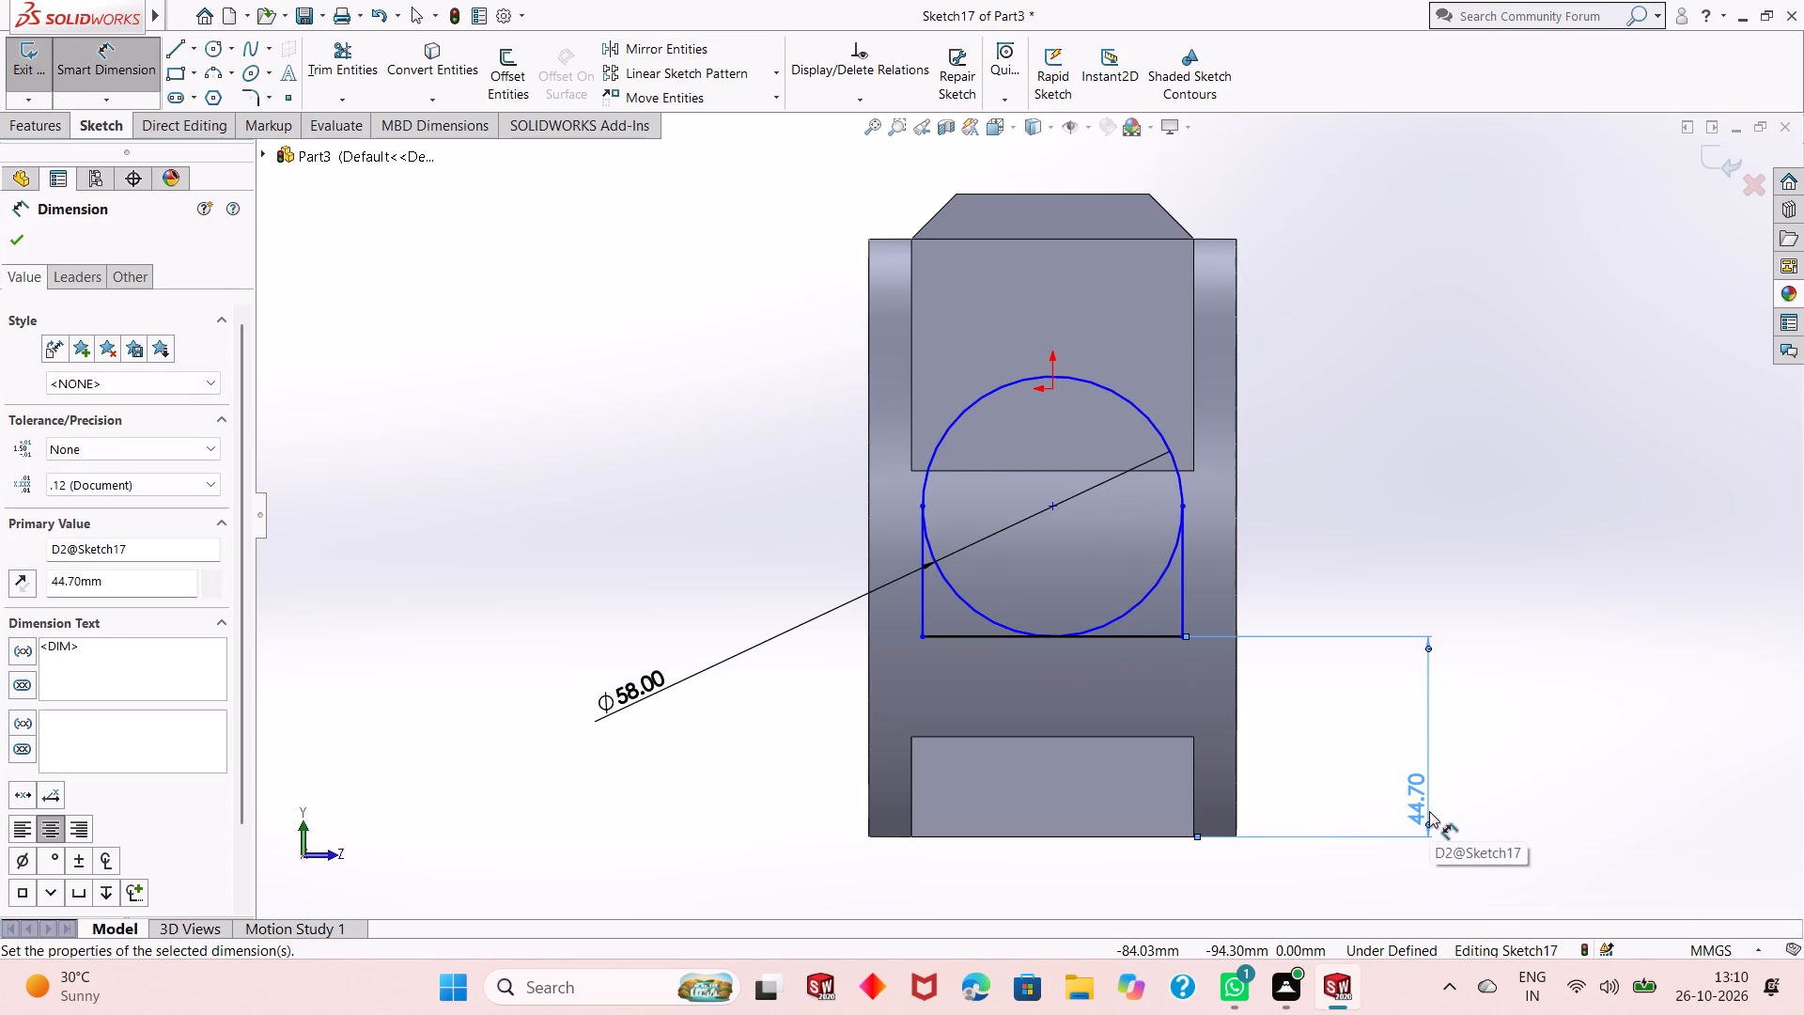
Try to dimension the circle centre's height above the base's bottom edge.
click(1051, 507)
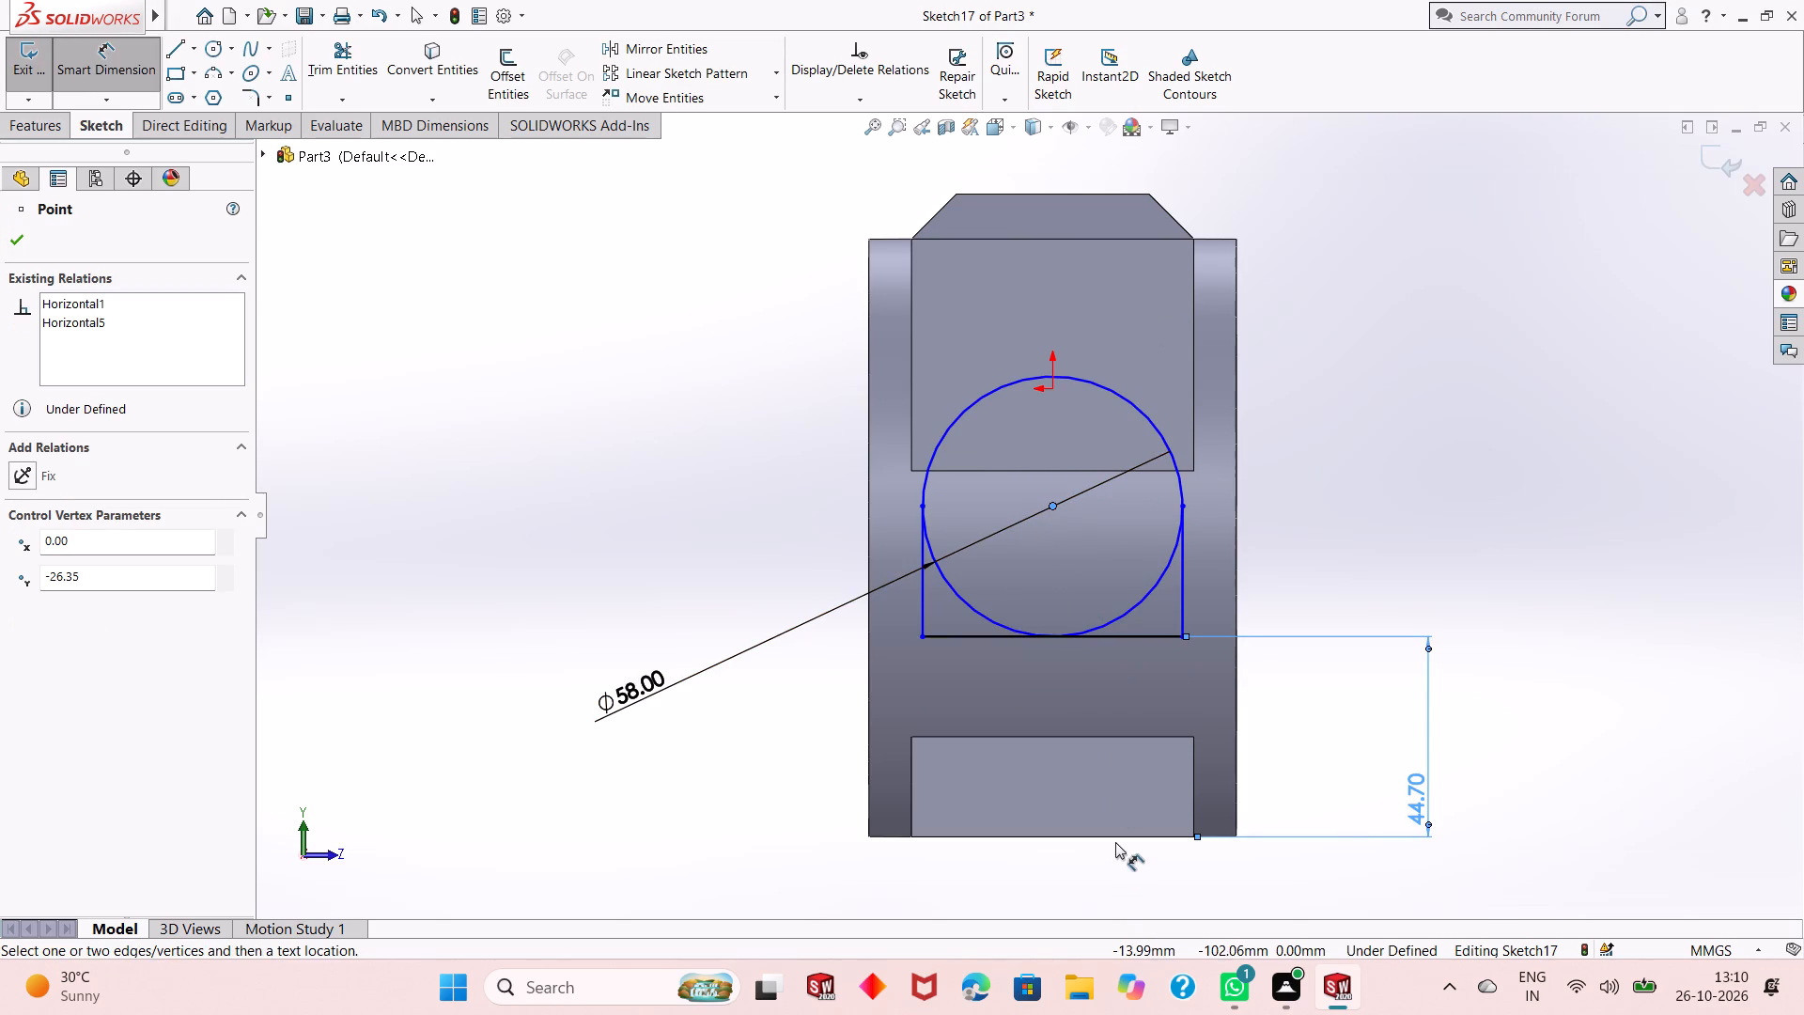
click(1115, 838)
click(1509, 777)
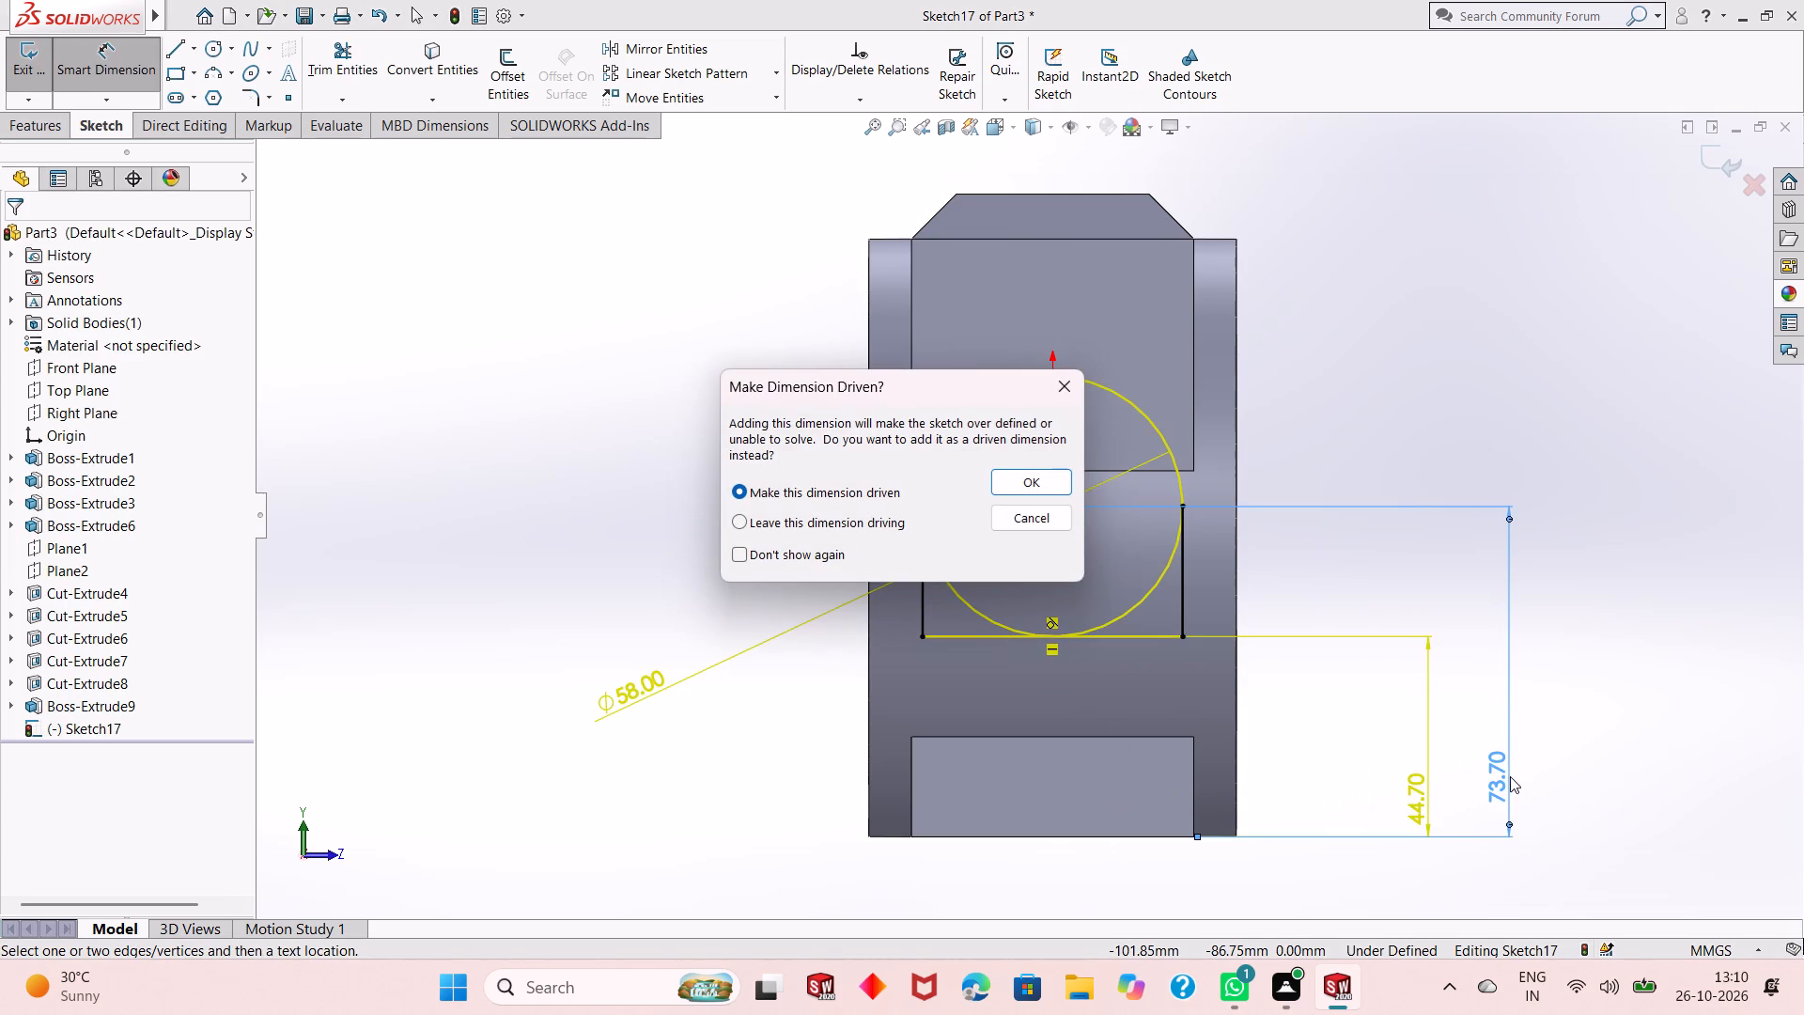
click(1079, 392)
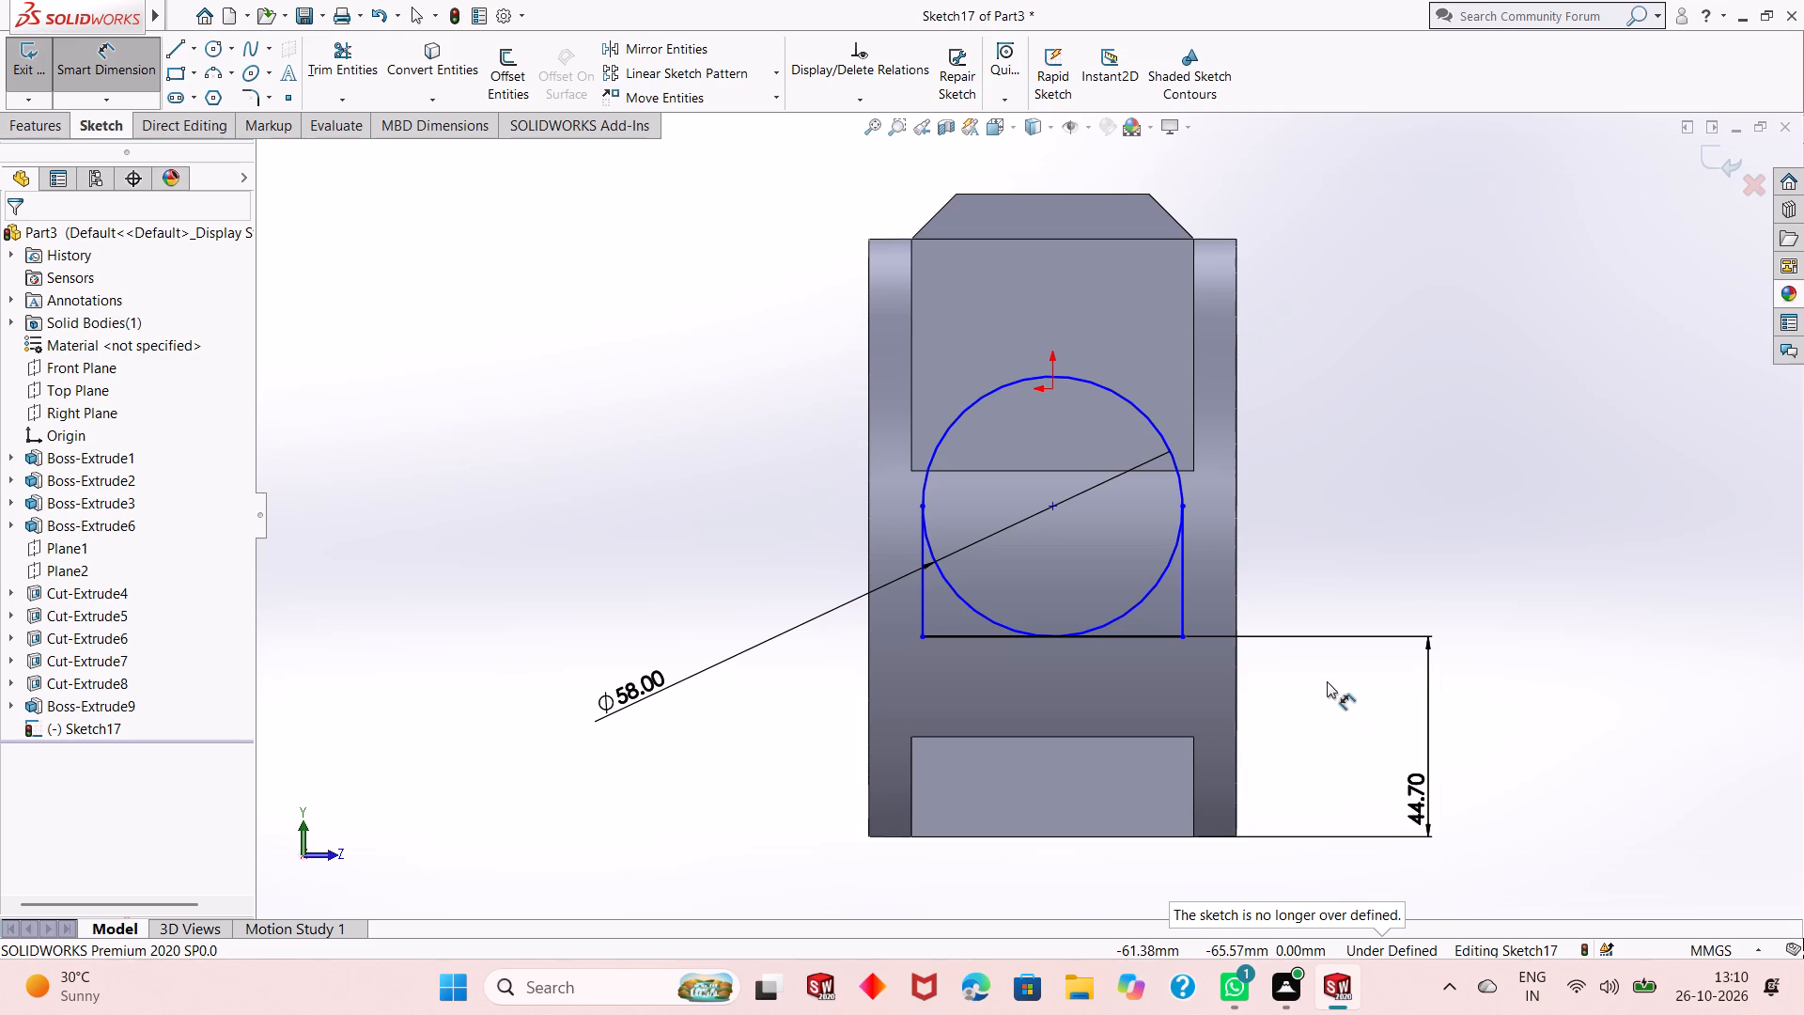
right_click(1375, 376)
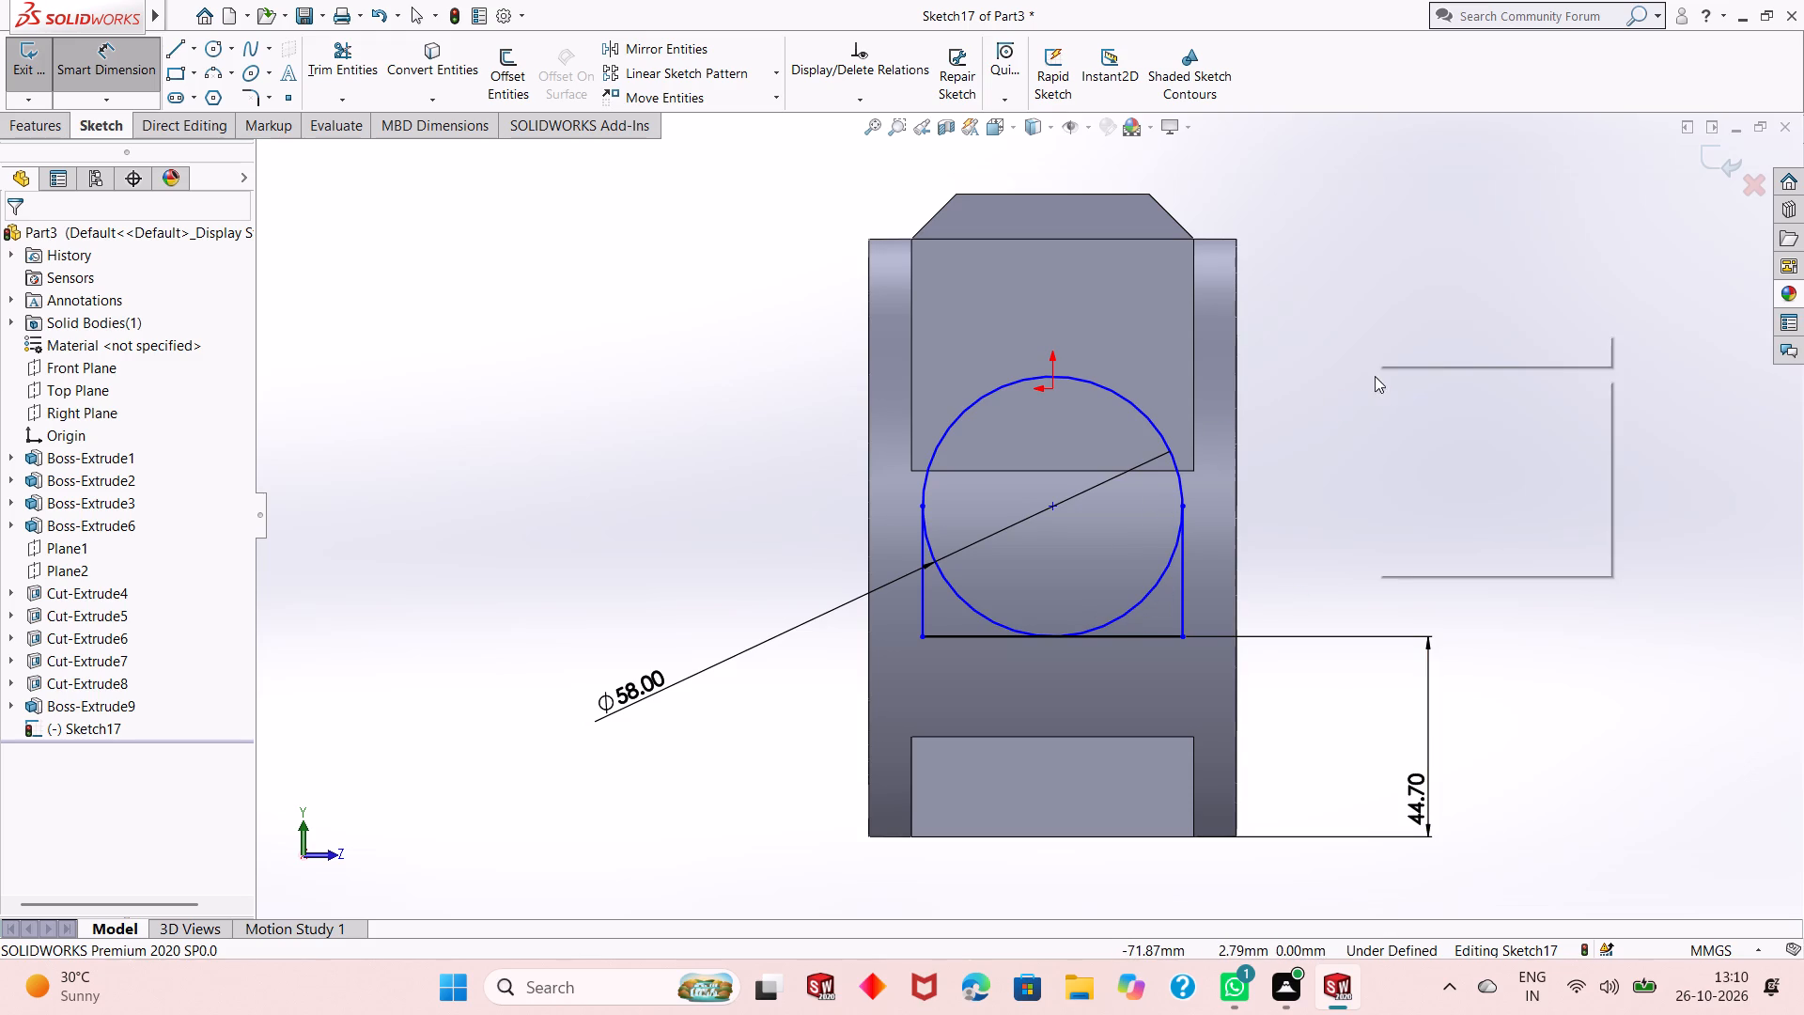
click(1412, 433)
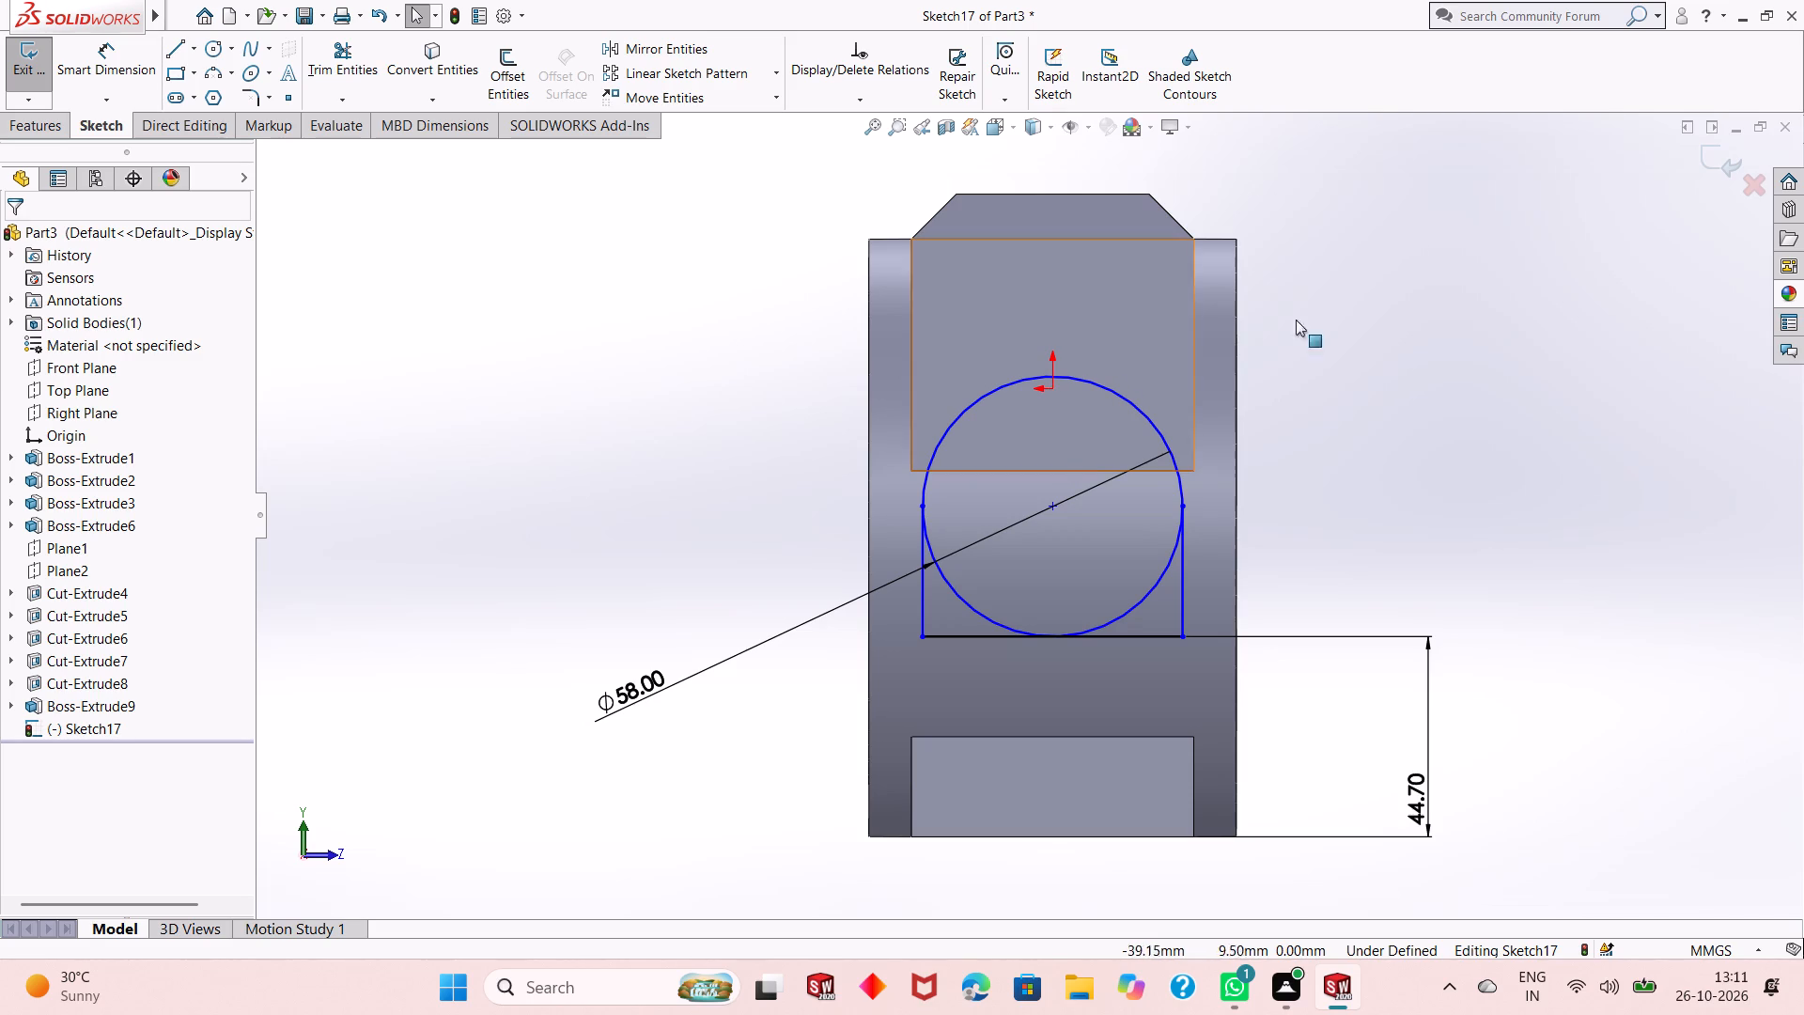
Exit Sketch17.
click(1691, 164)
click(1702, 165)
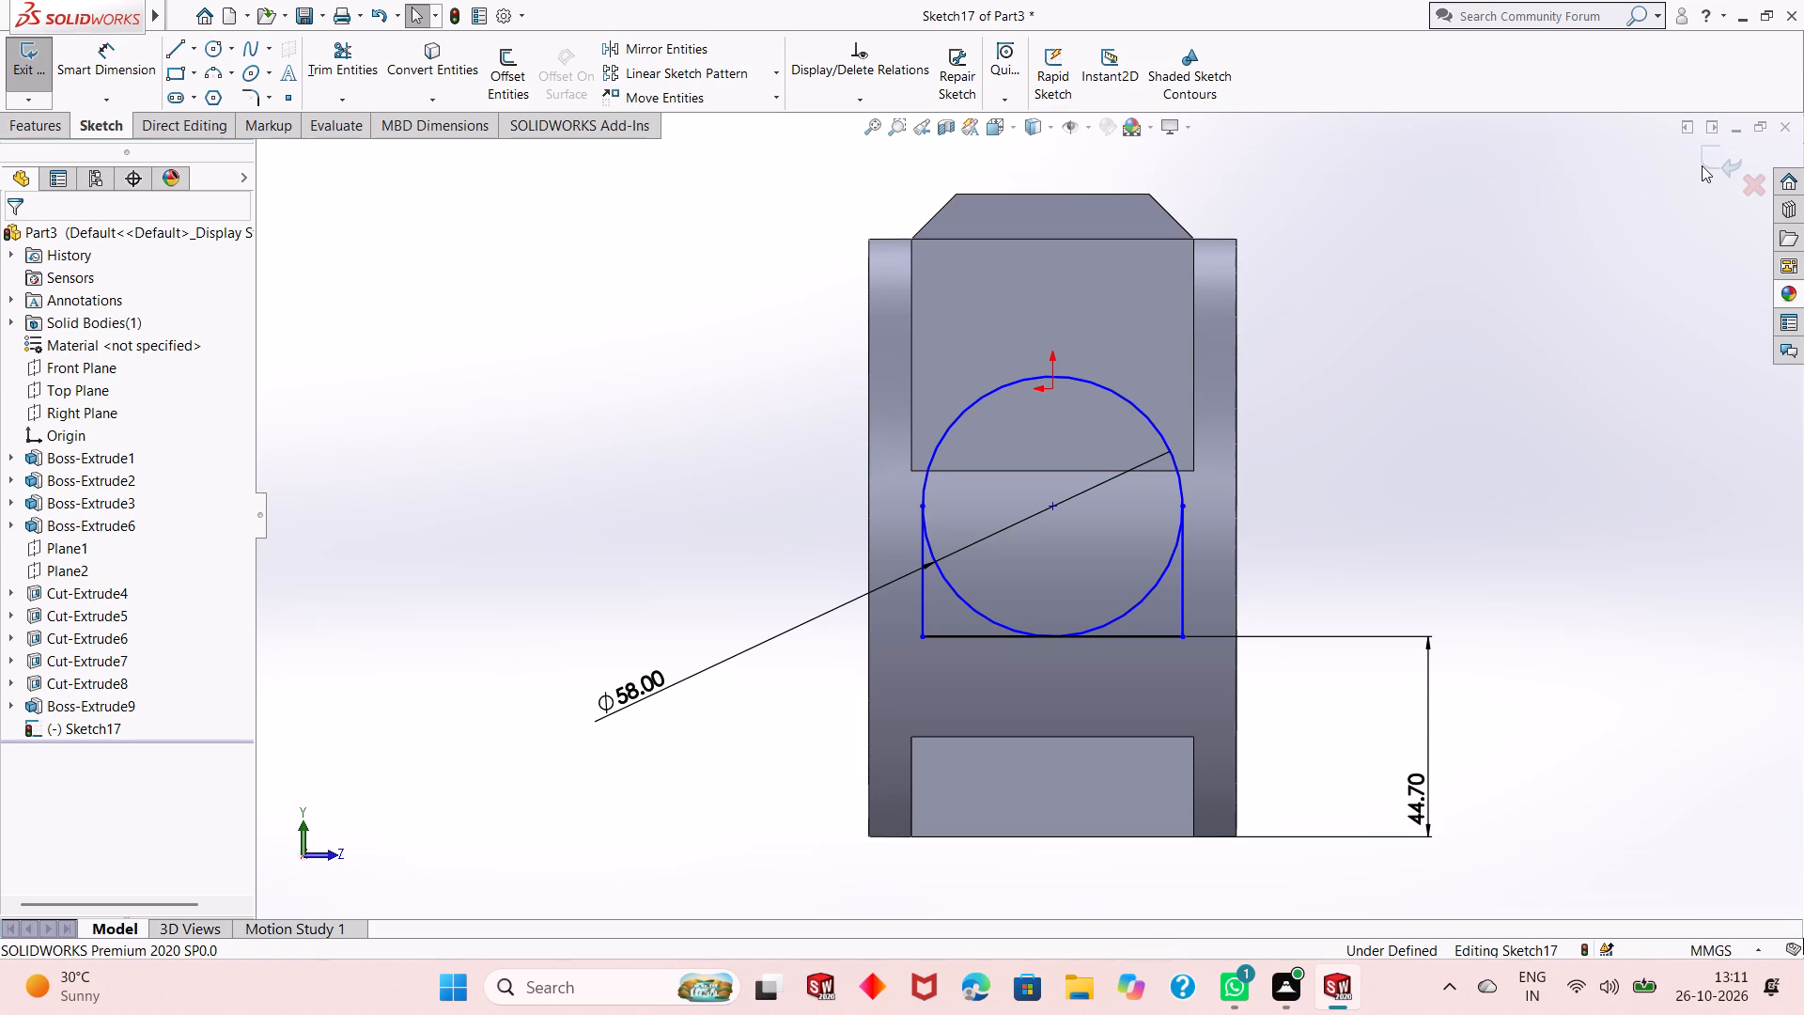
click(1727, 164)
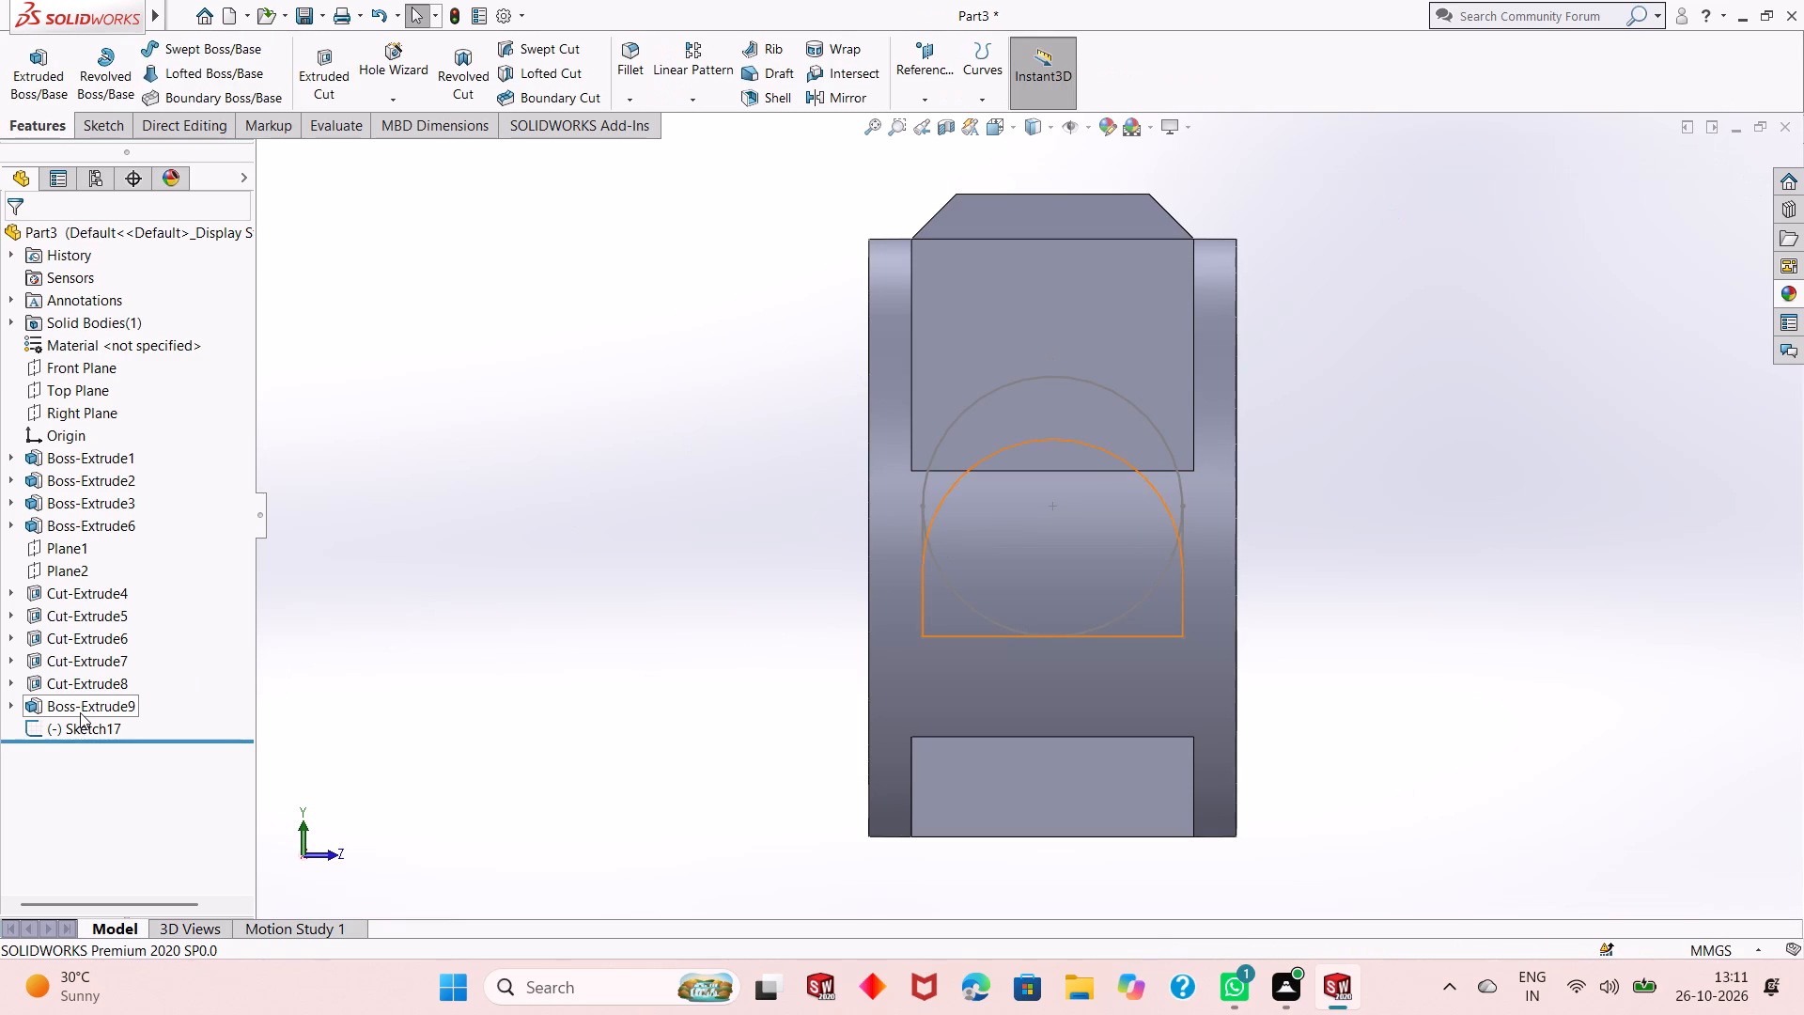
Open Sketch6 of Boss-Extrude9, examine the arched profile's dimensions face-on, and exit the sketch.
click(80, 712)
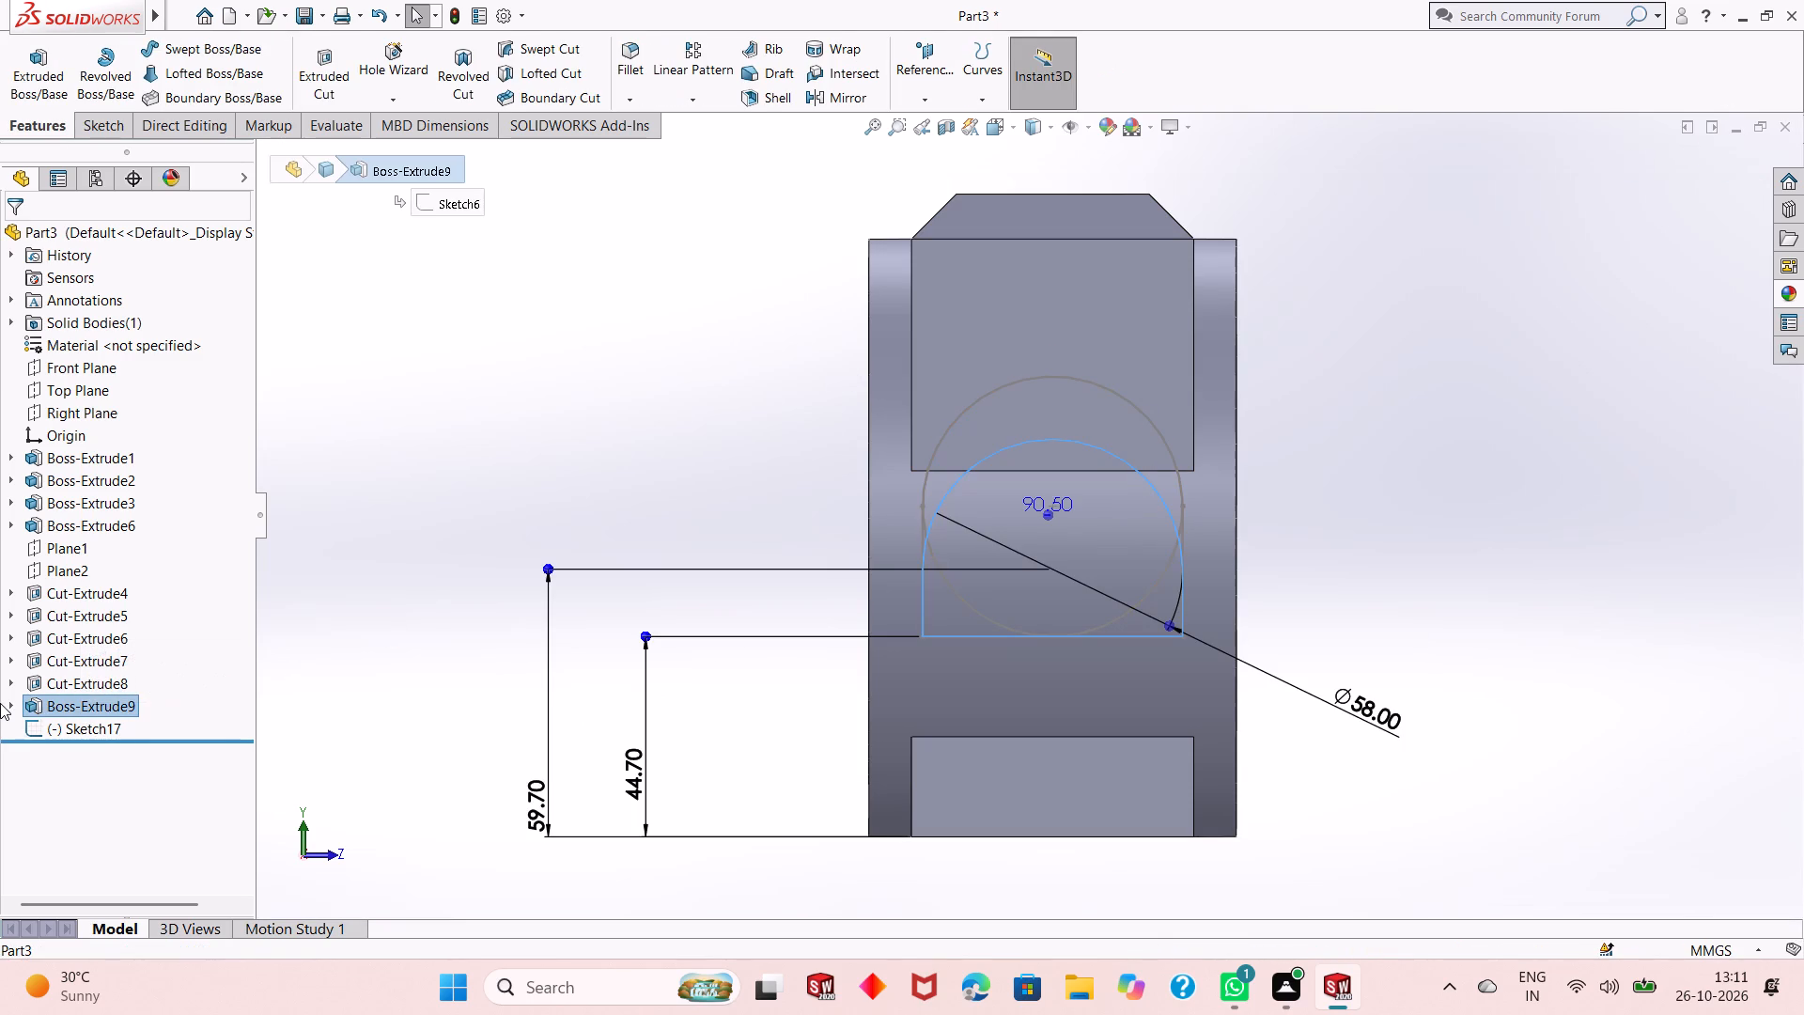
click(9, 704)
click(77, 728)
click(107, 679)
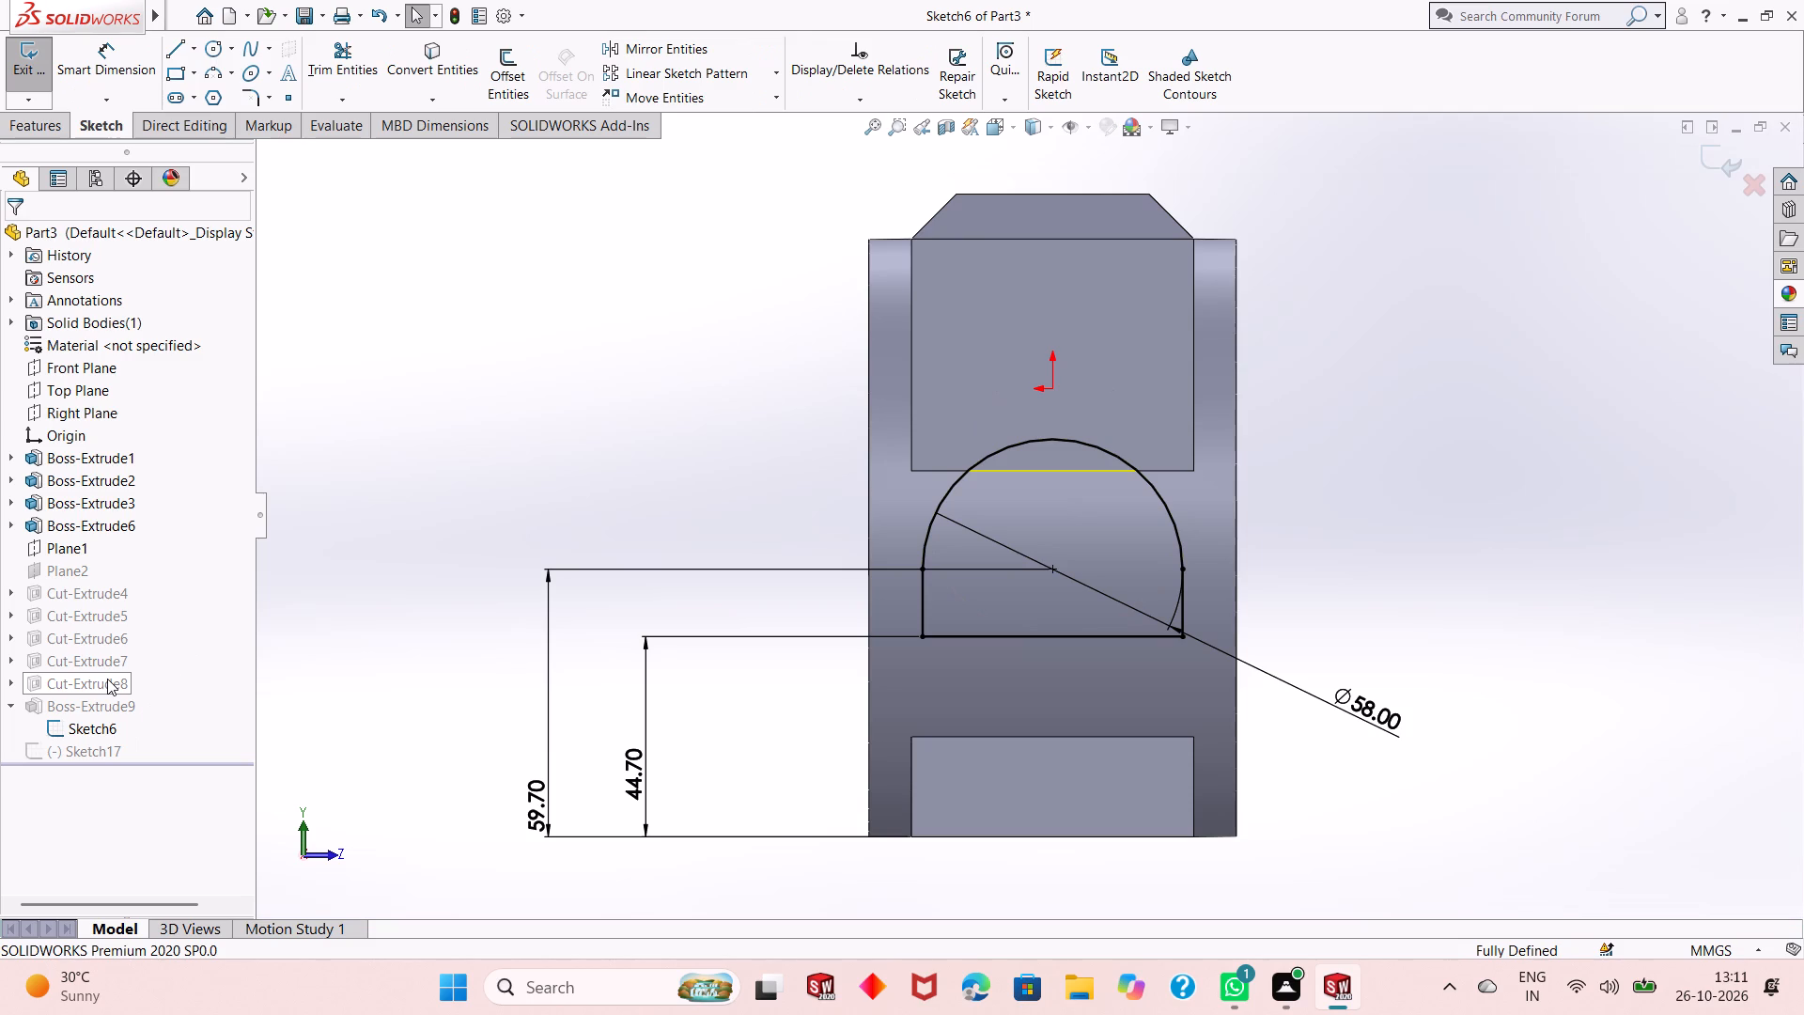
key(ctrl+8)
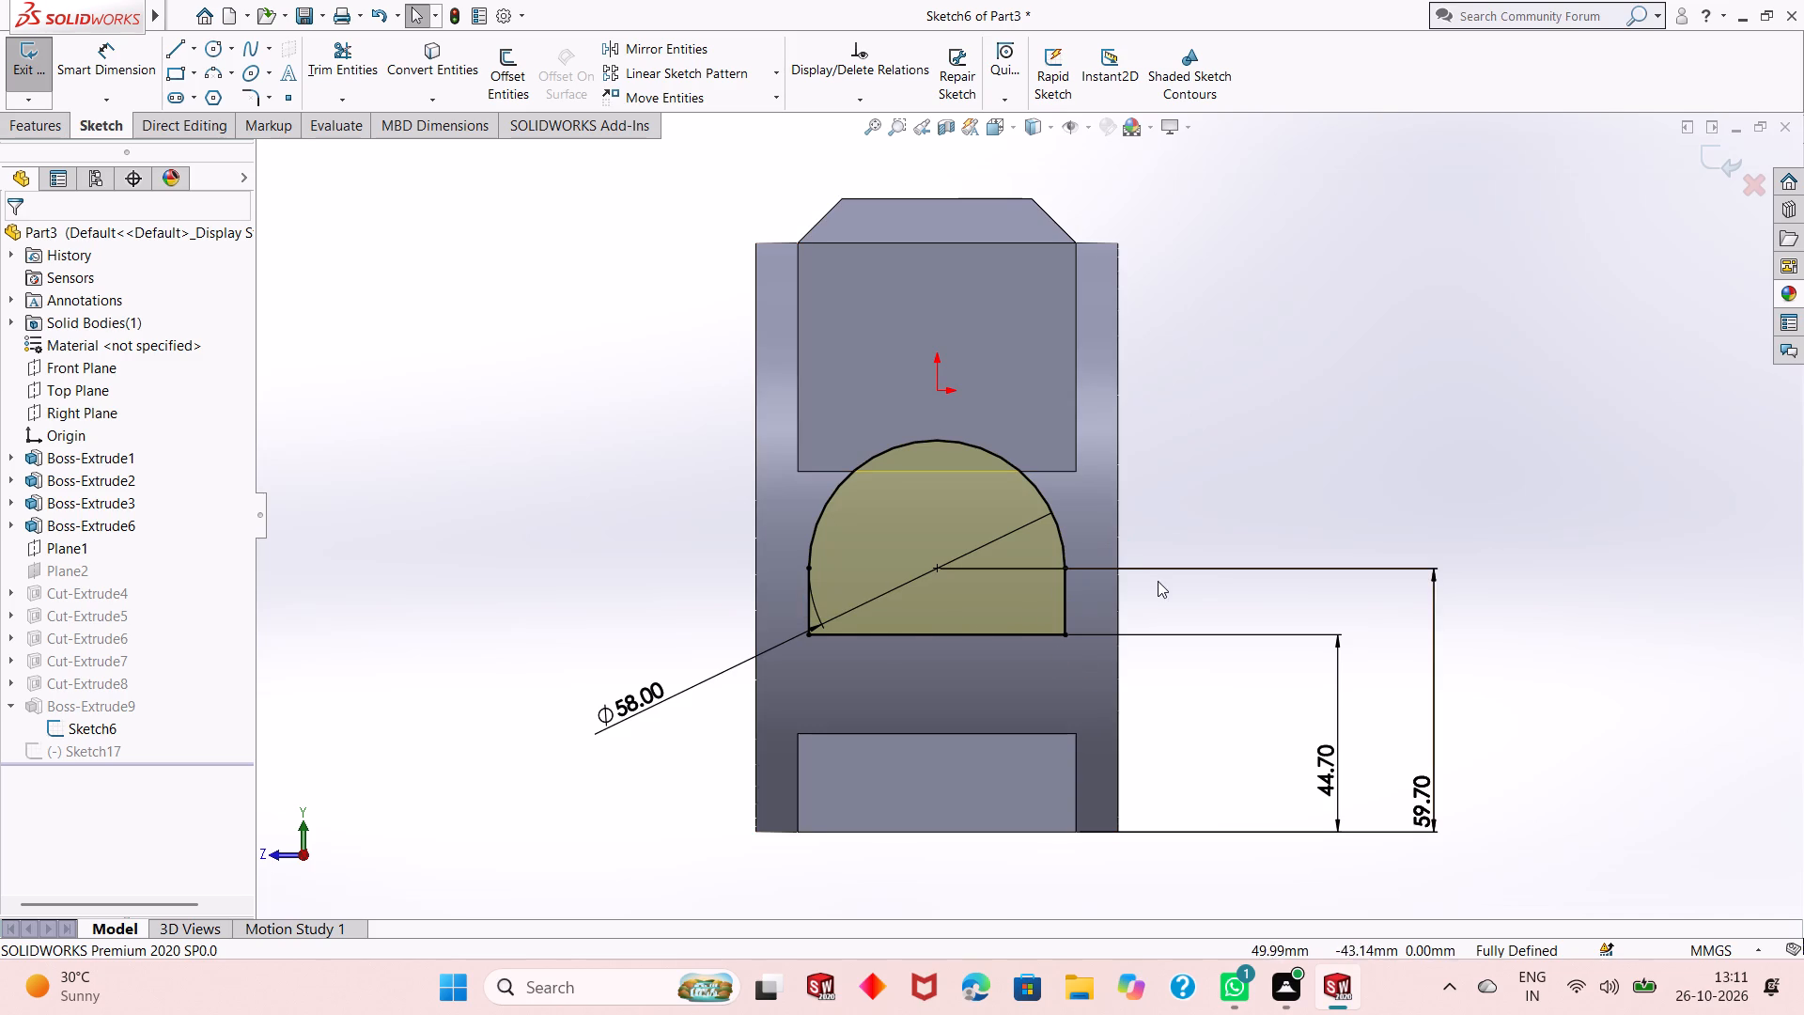
click(1734, 167)
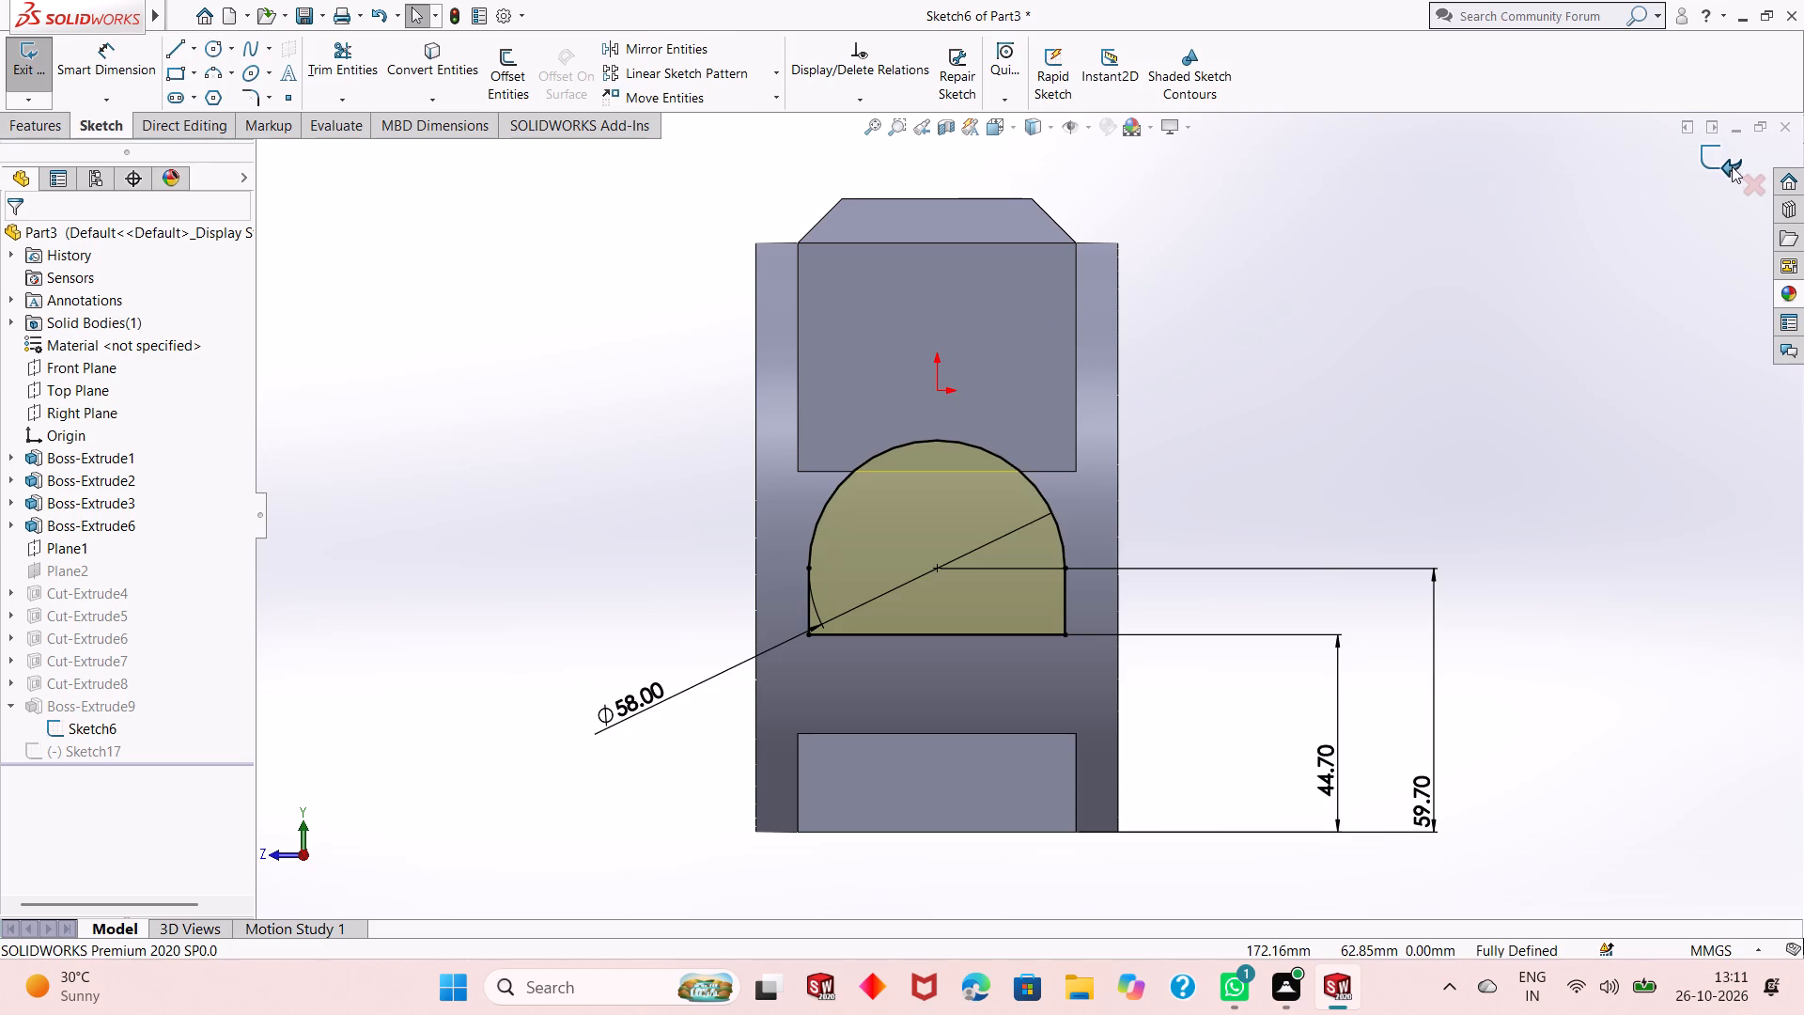
Reopen Sketch17 and delete the 44.70 mm height dimension of the profile's lower horizontal line.
click(80, 750)
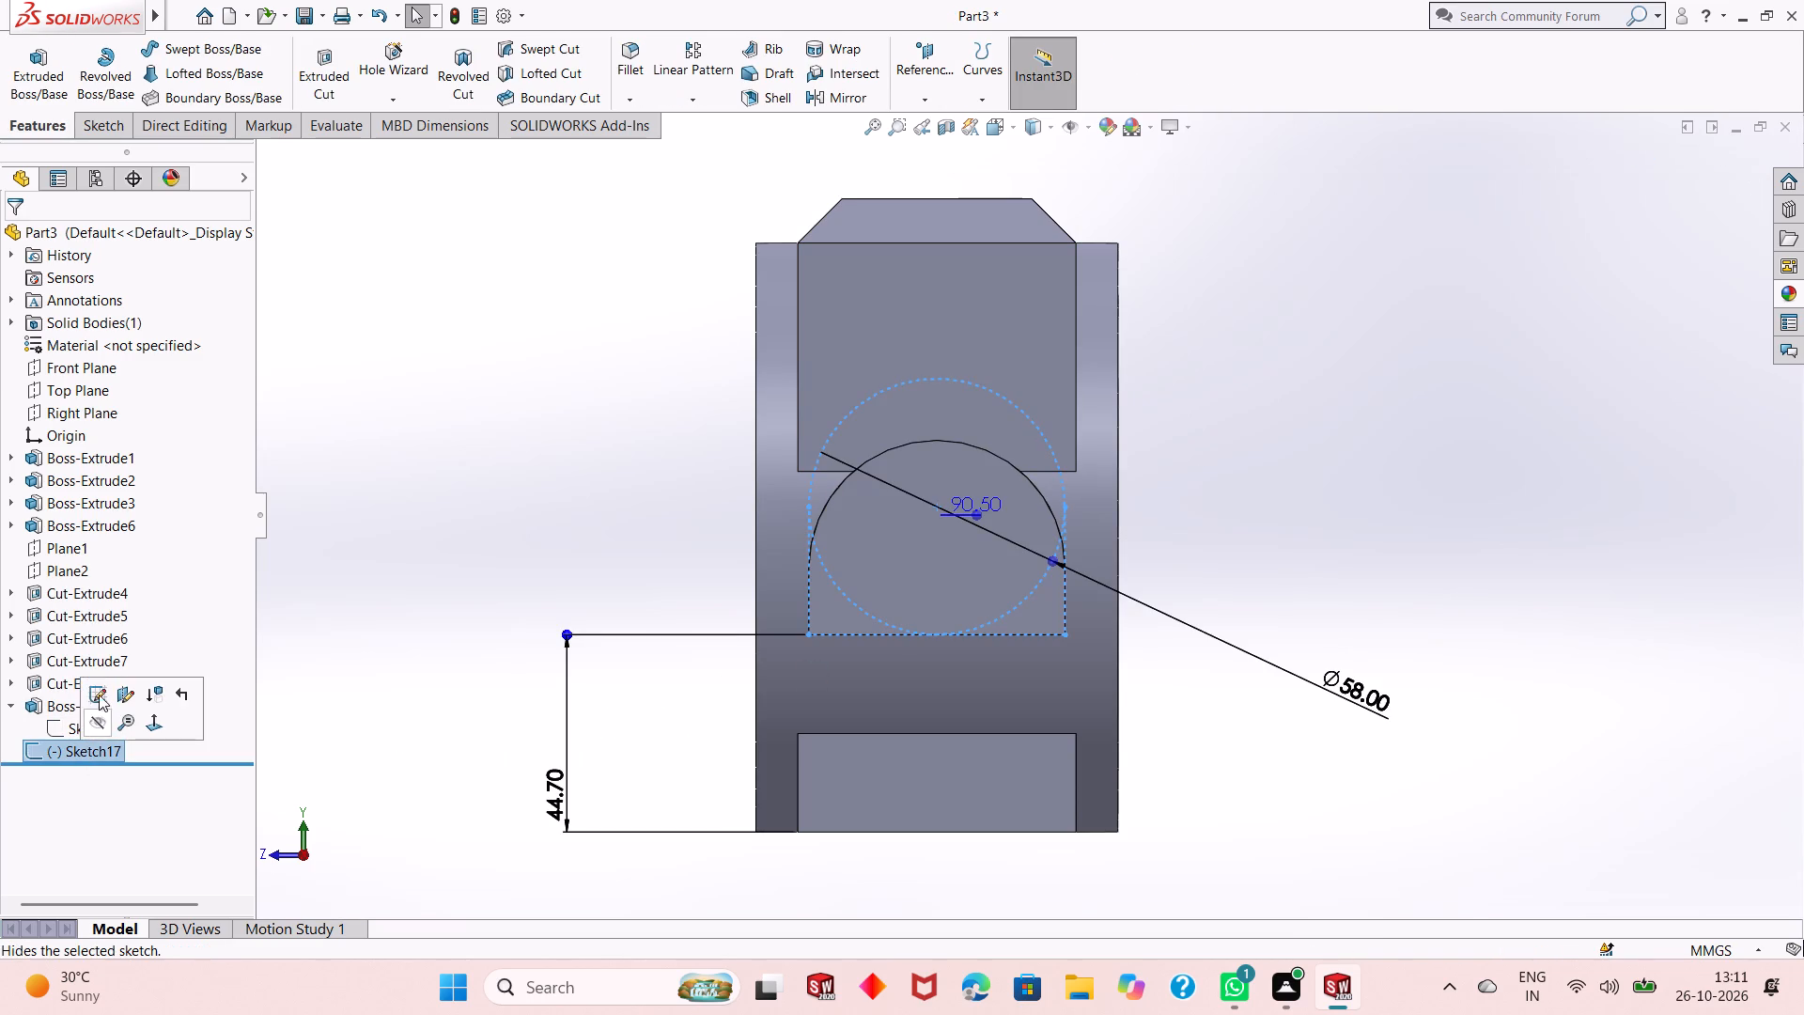
click(100, 688)
key(ctrl+8)
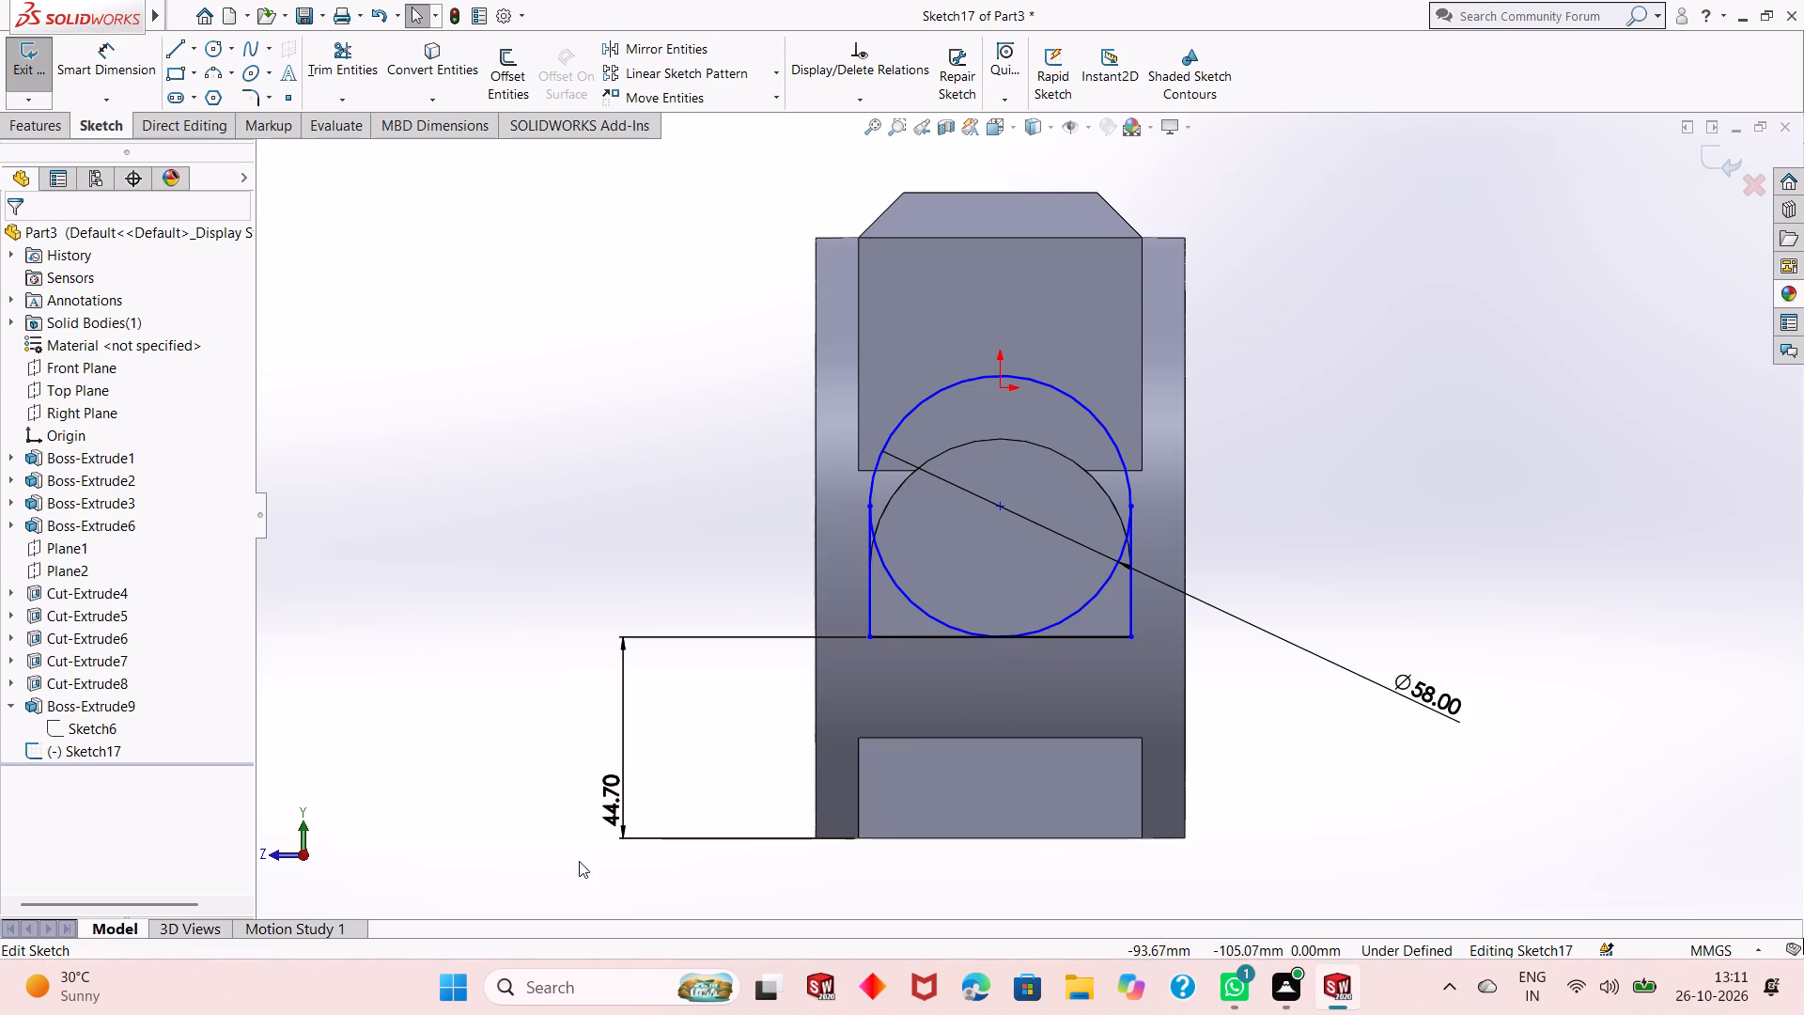
right_click(607, 790)
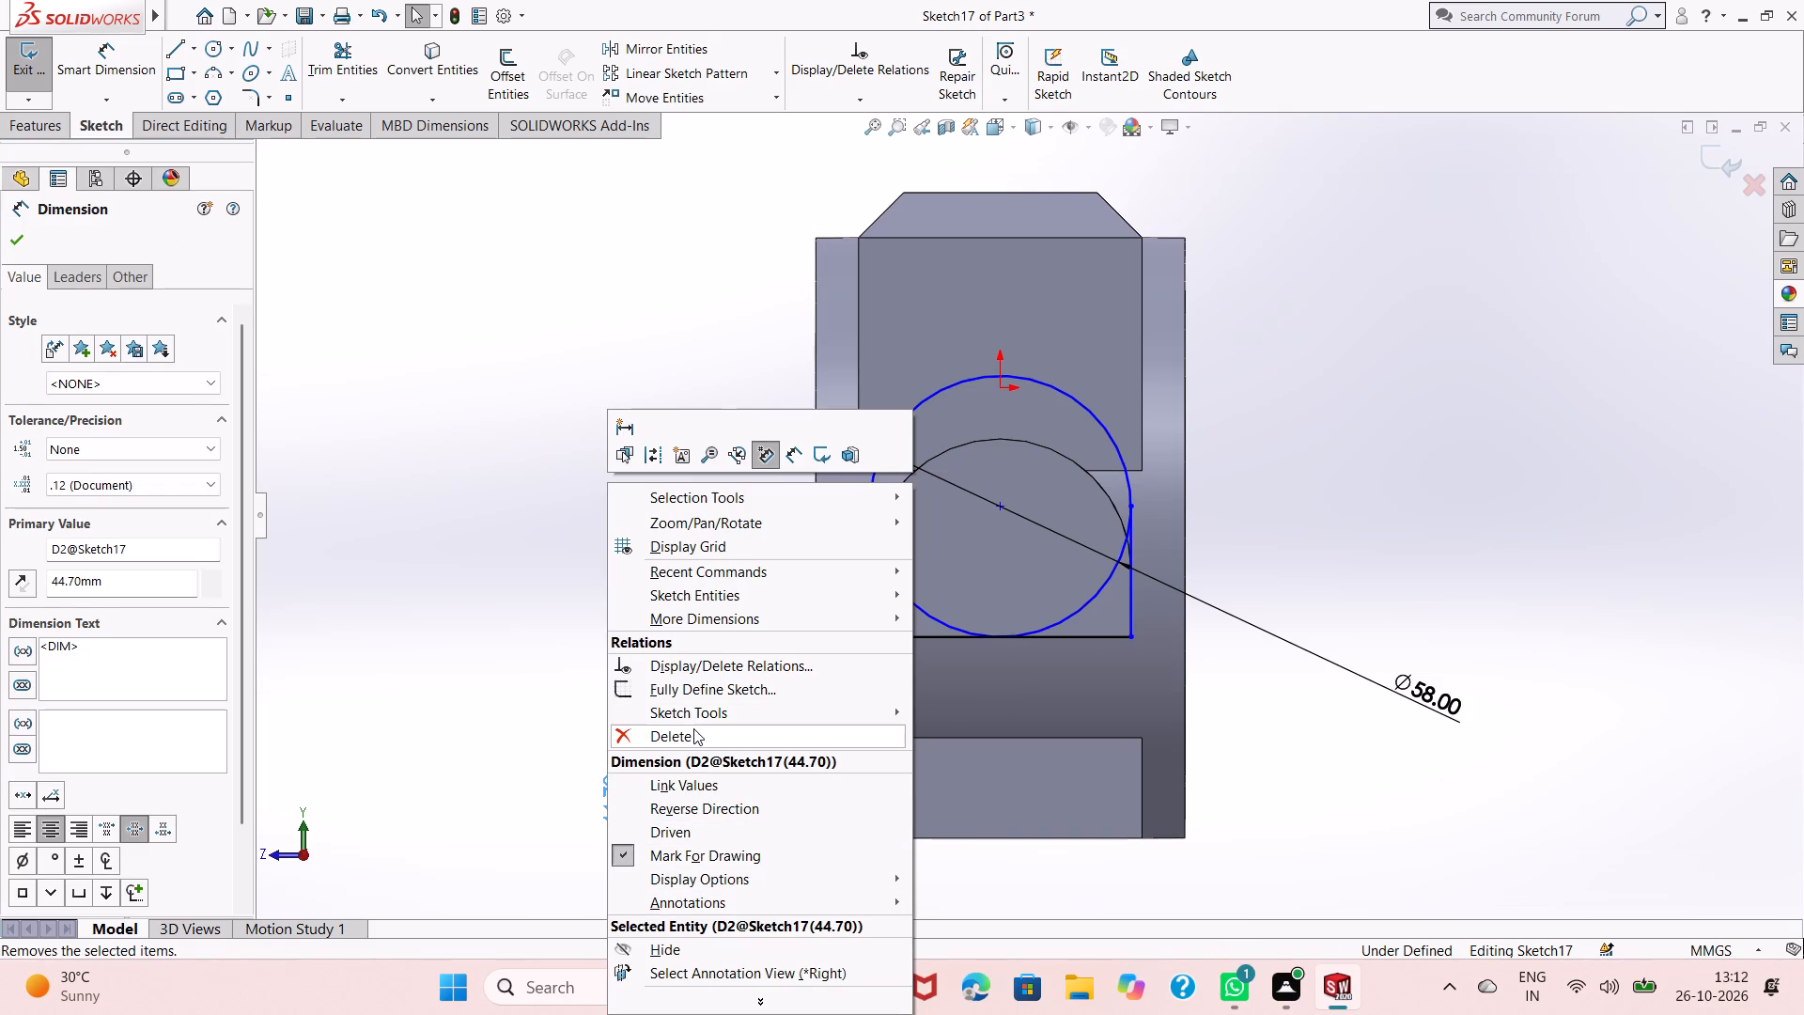
click(695, 730)
Delete the two vertical lines and the lower horizontal line from Sketch17, keeping the 58 mm circle.
middle_drag(1136, 615, 1168, 653)
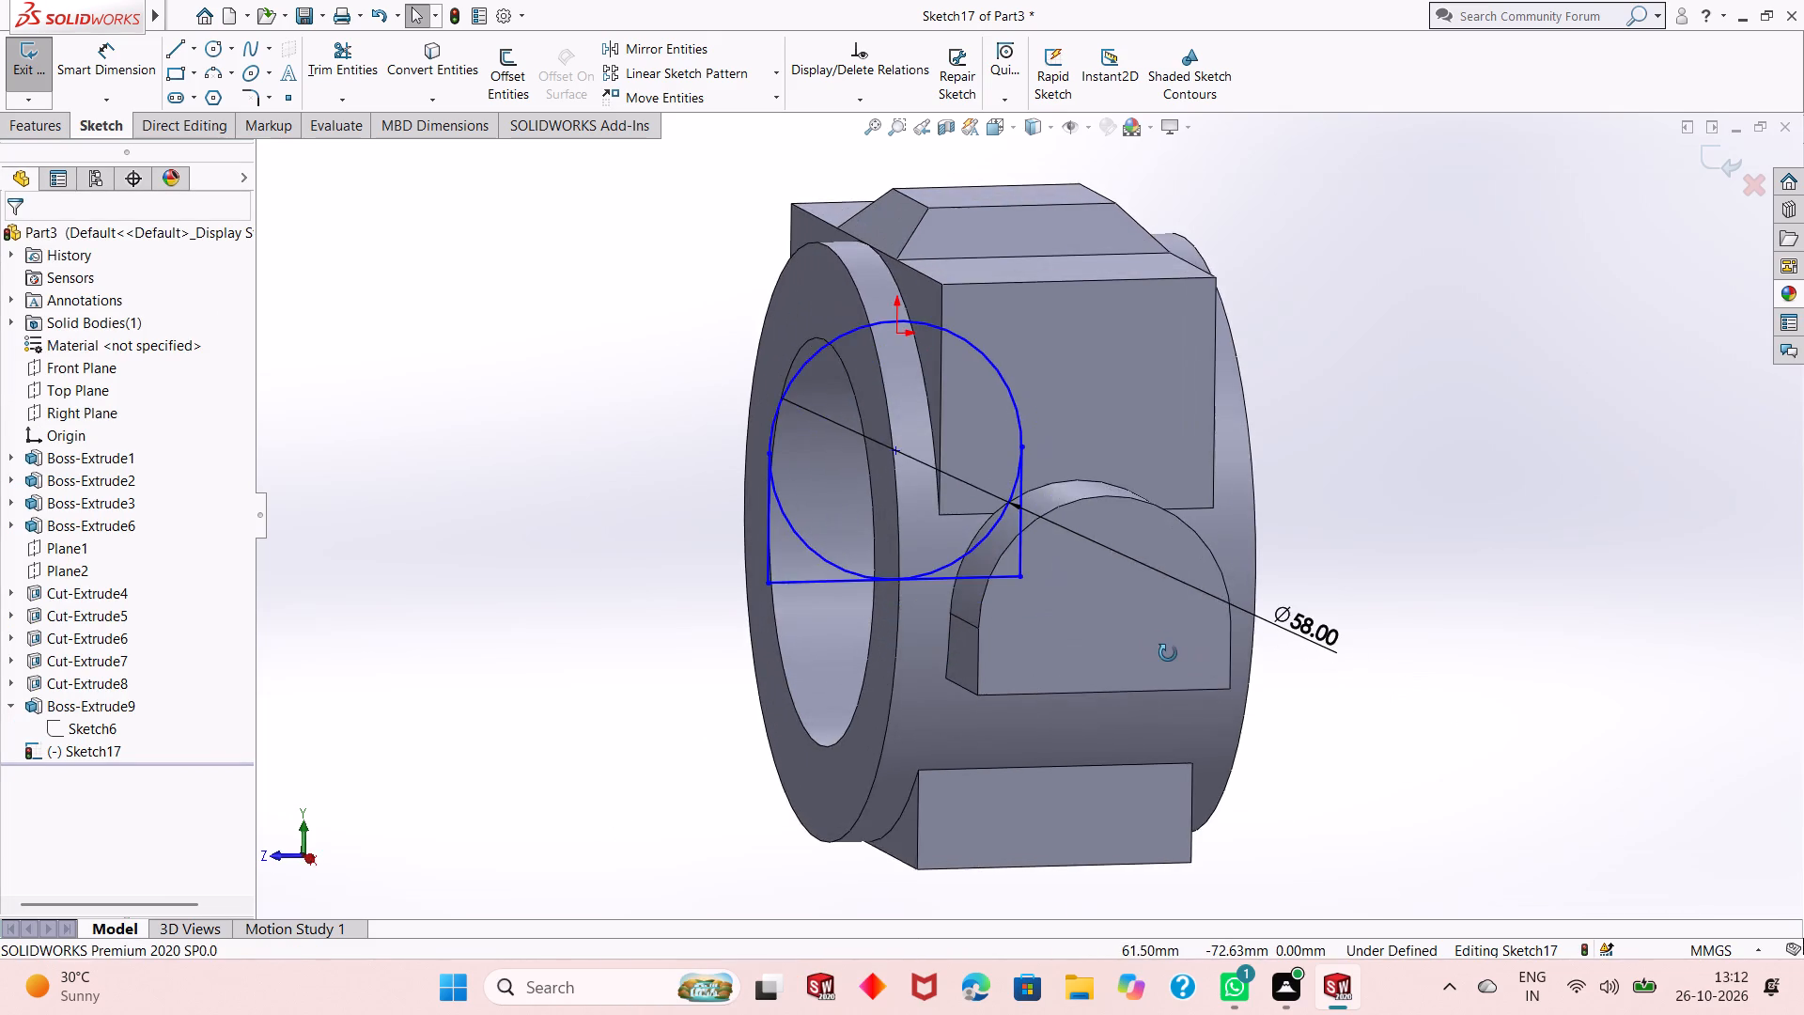
middle_drag(1168, 653, 1354, 578)
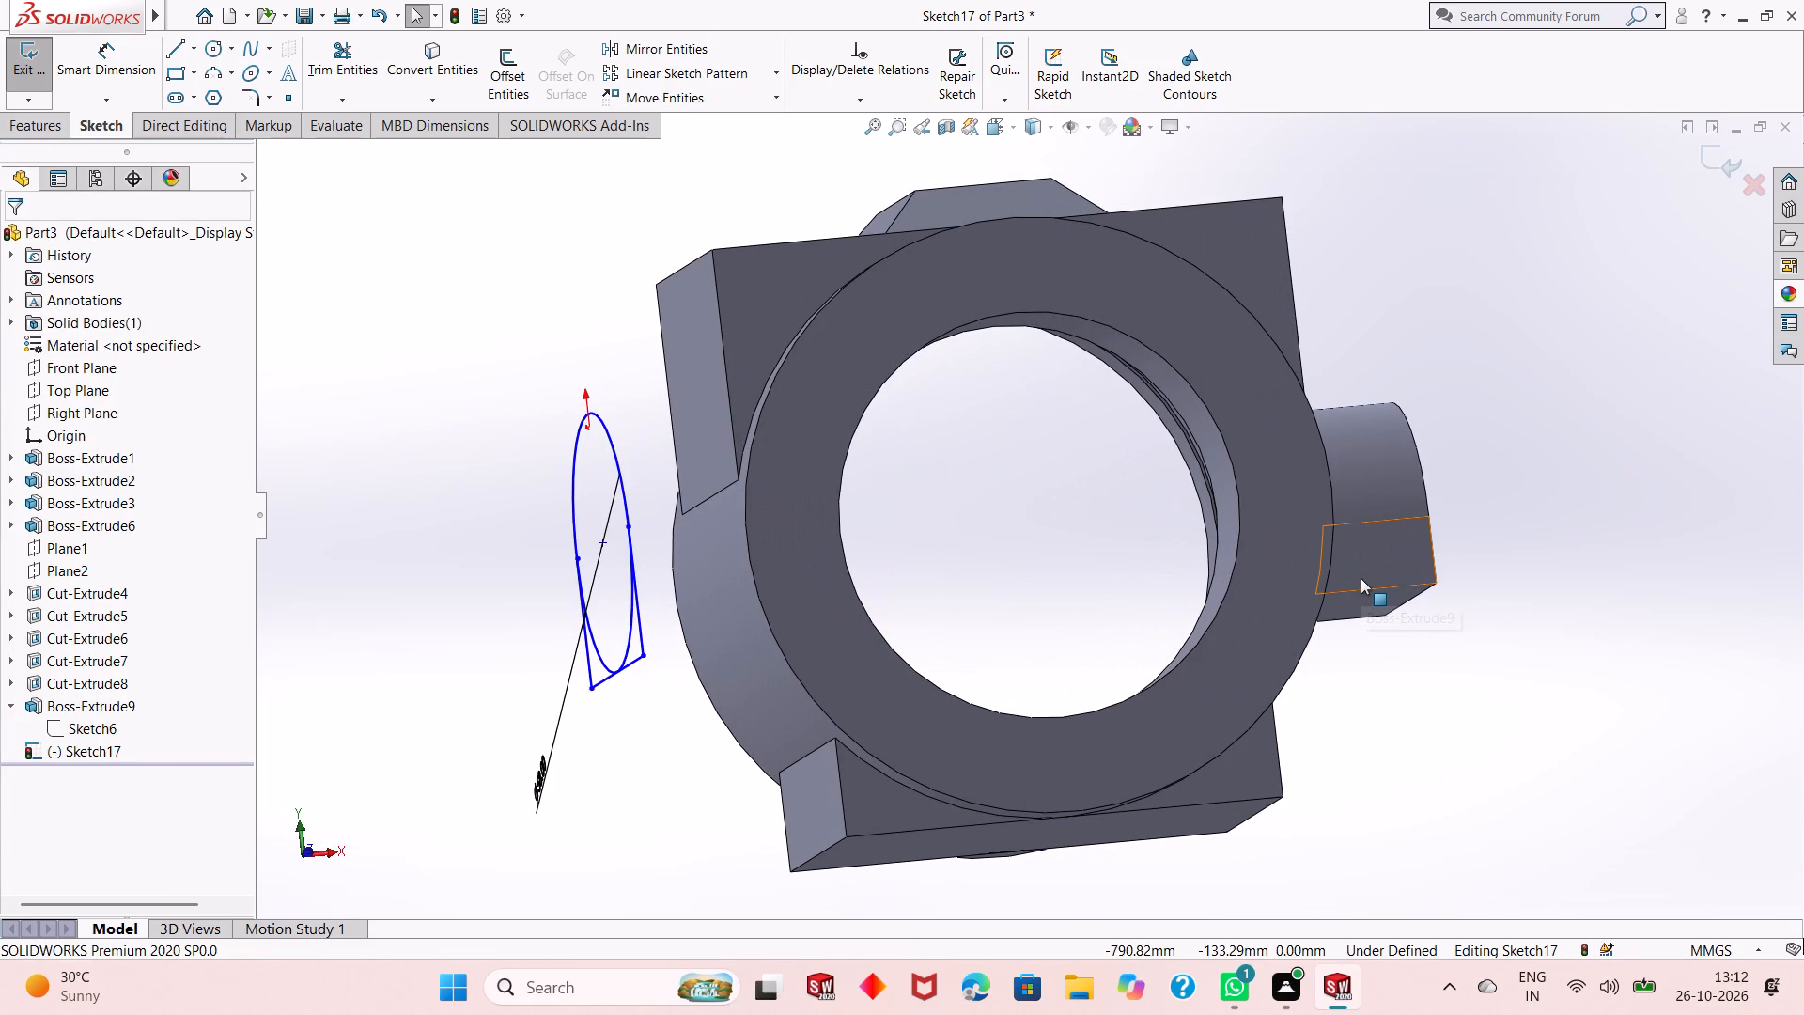
key(ctrl+8)
key(ctrl+8)
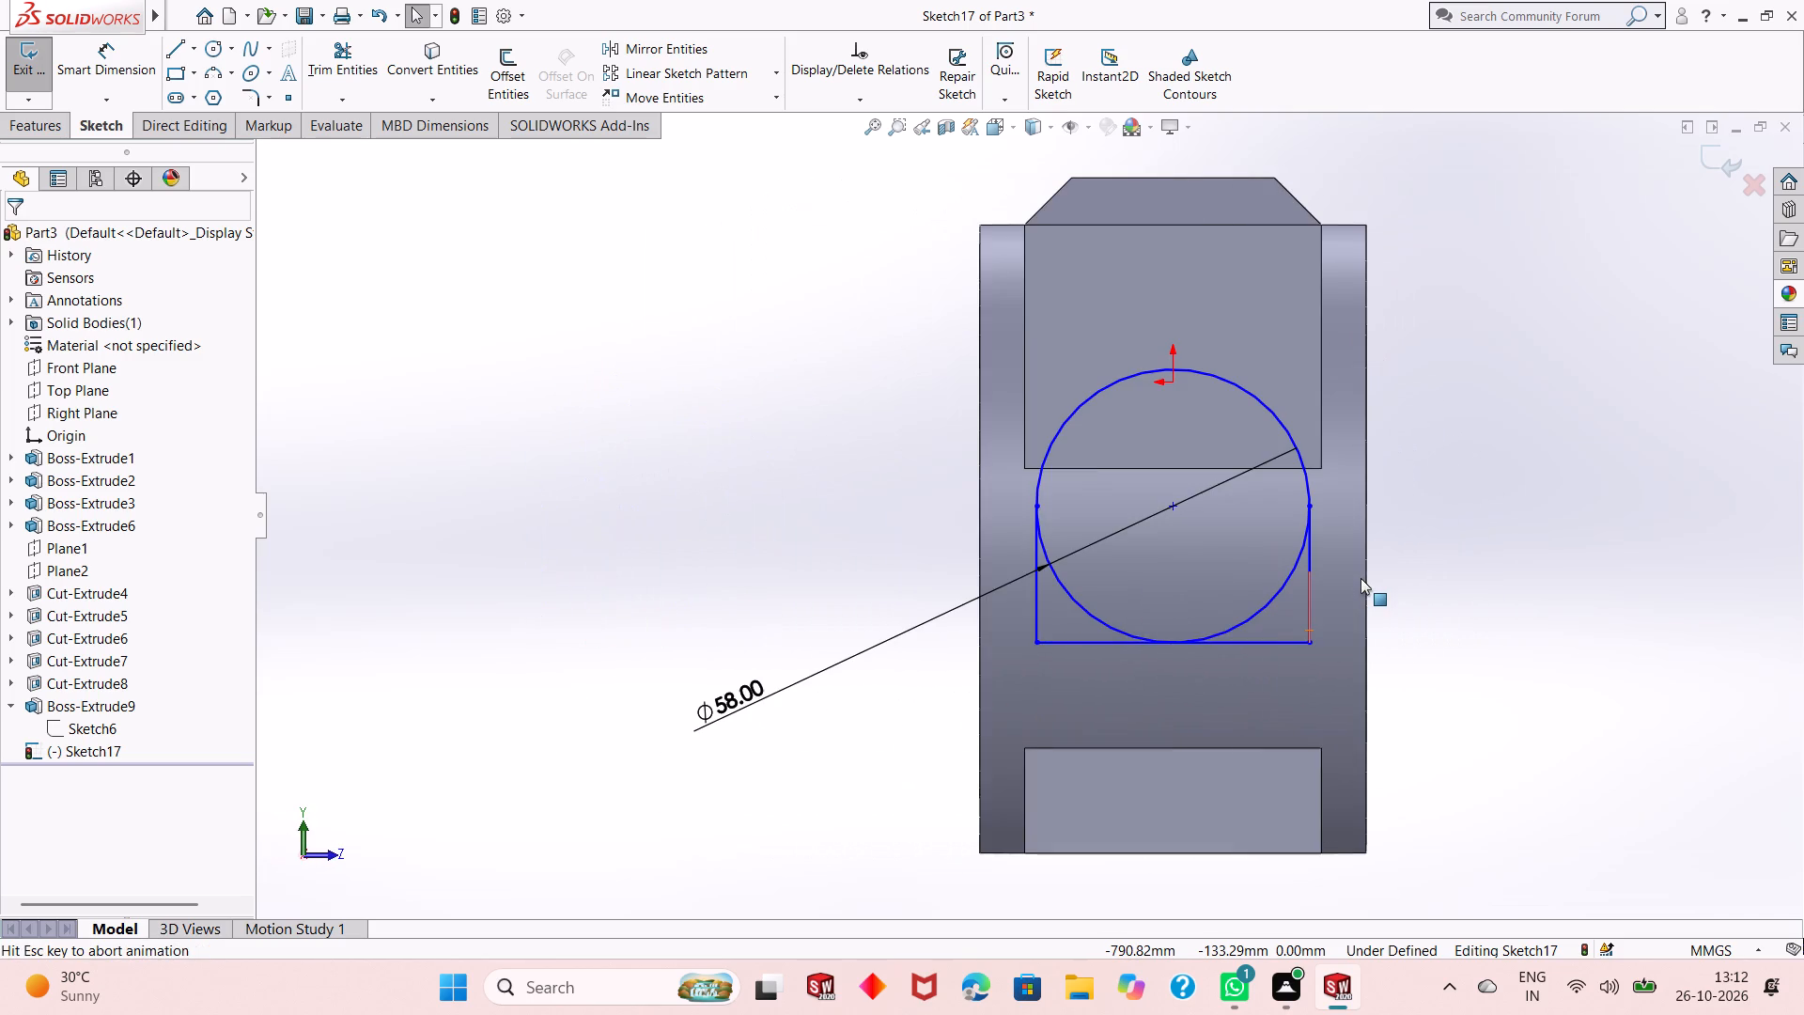
click(1307, 601)
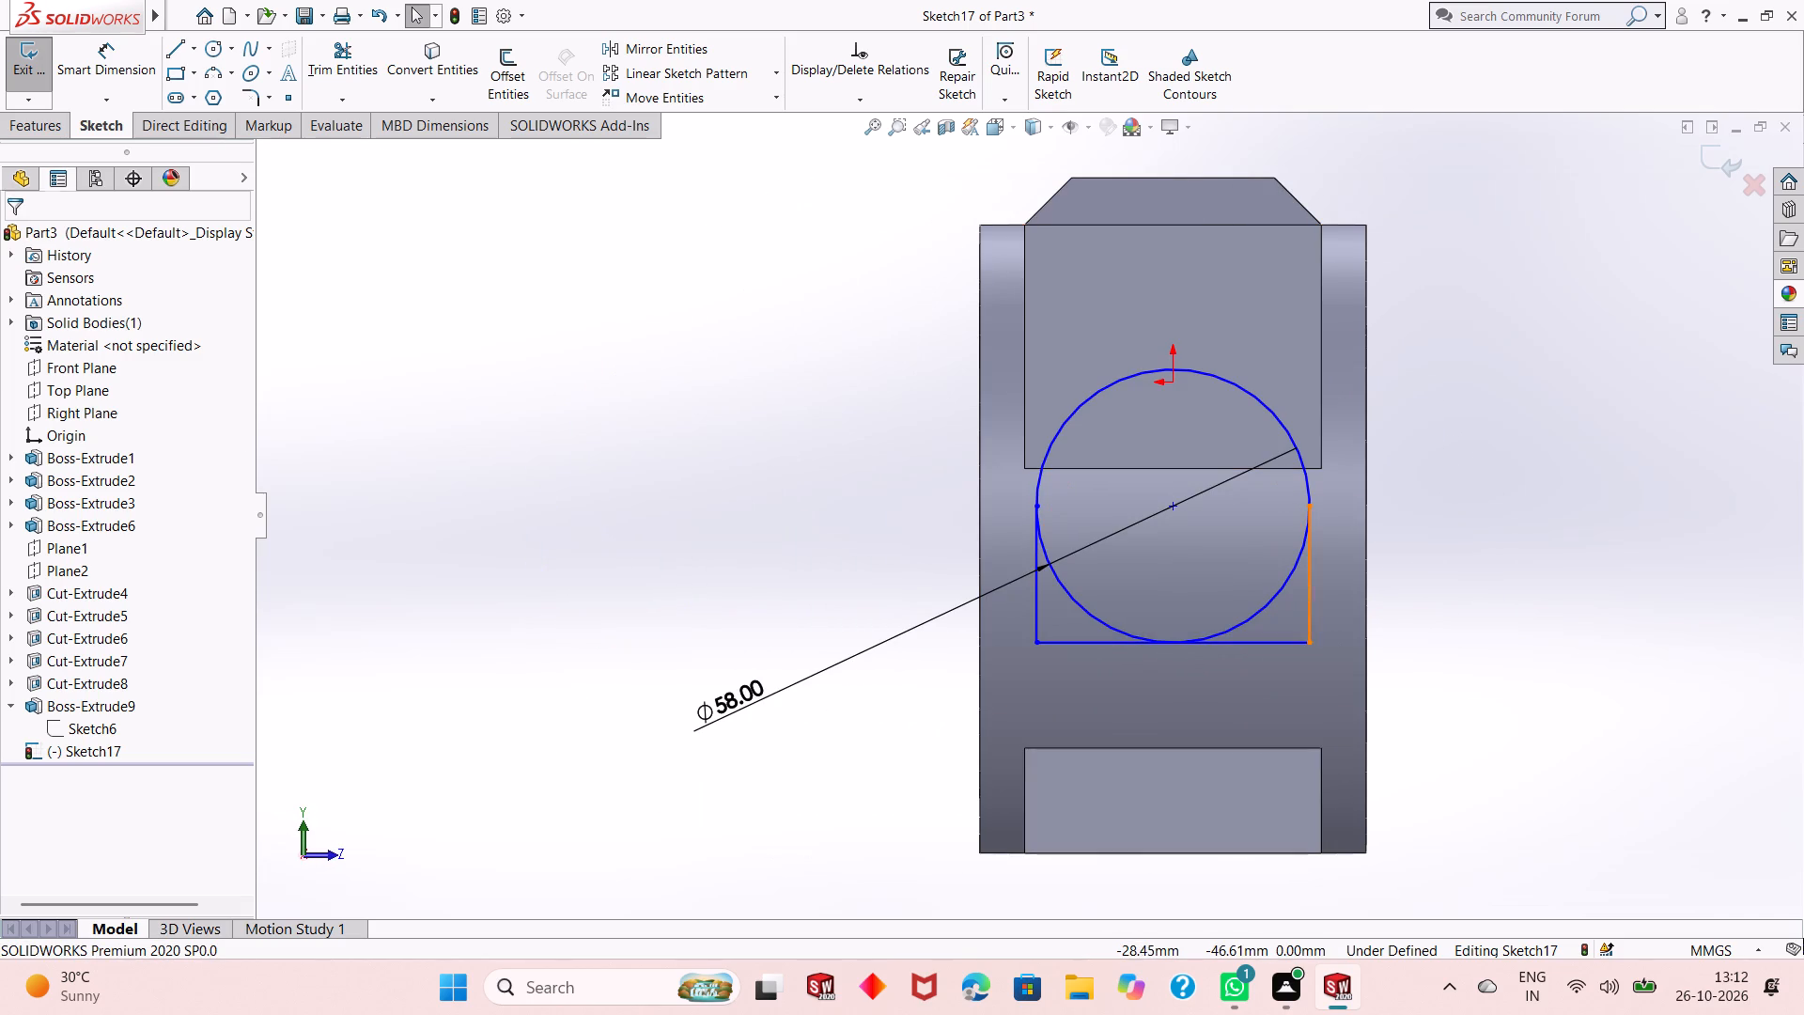
ctrl+click(1283, 647)
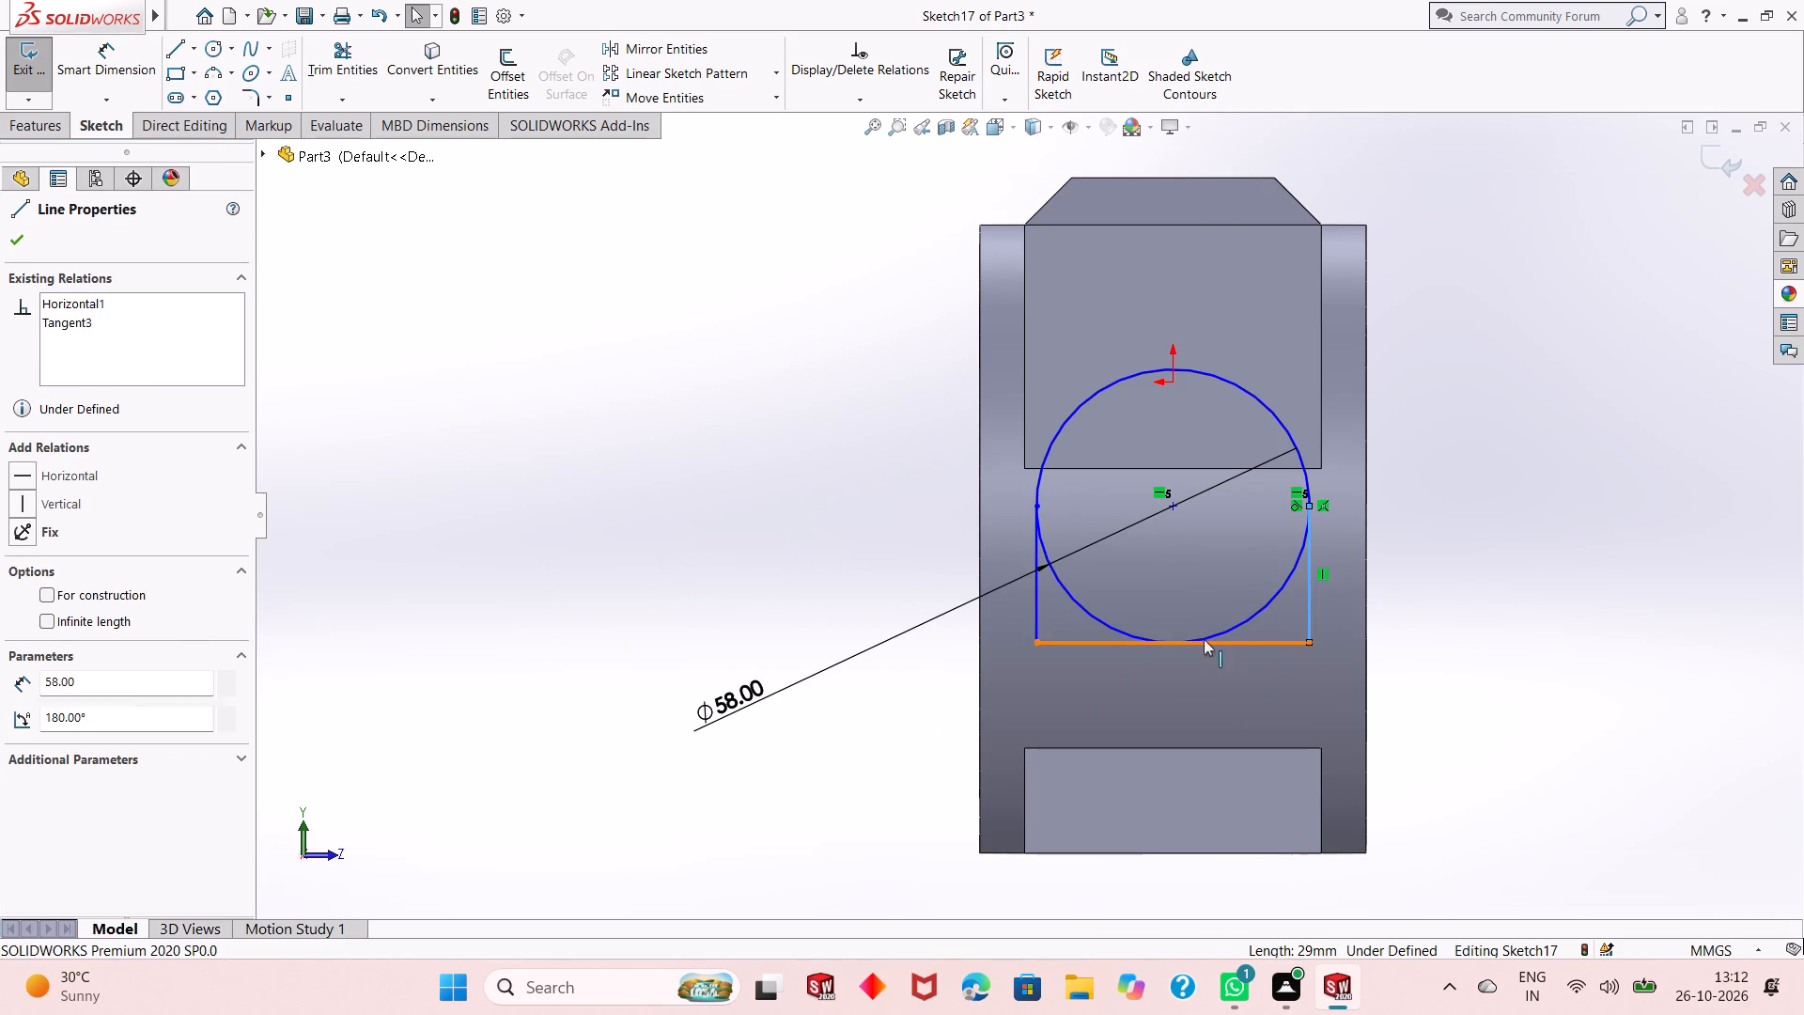
ctrl+click(1037, 616)
right_click(1433, 446)
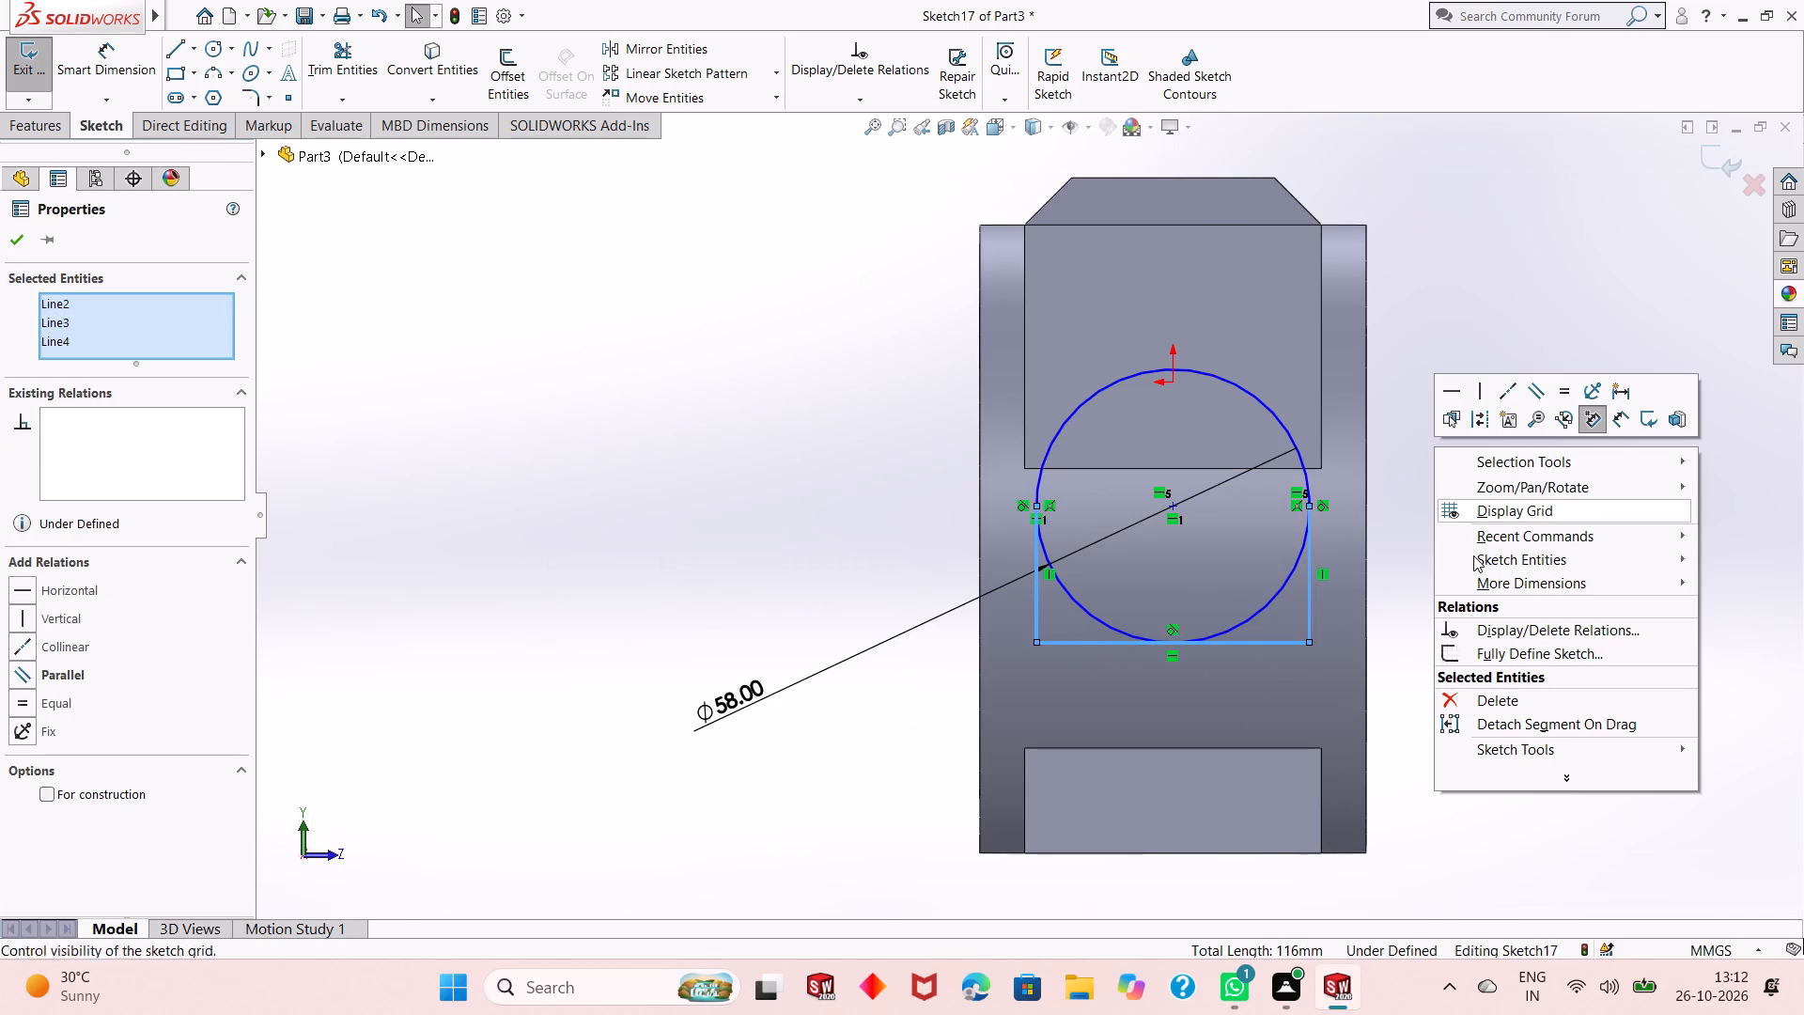
click(1509, 694)
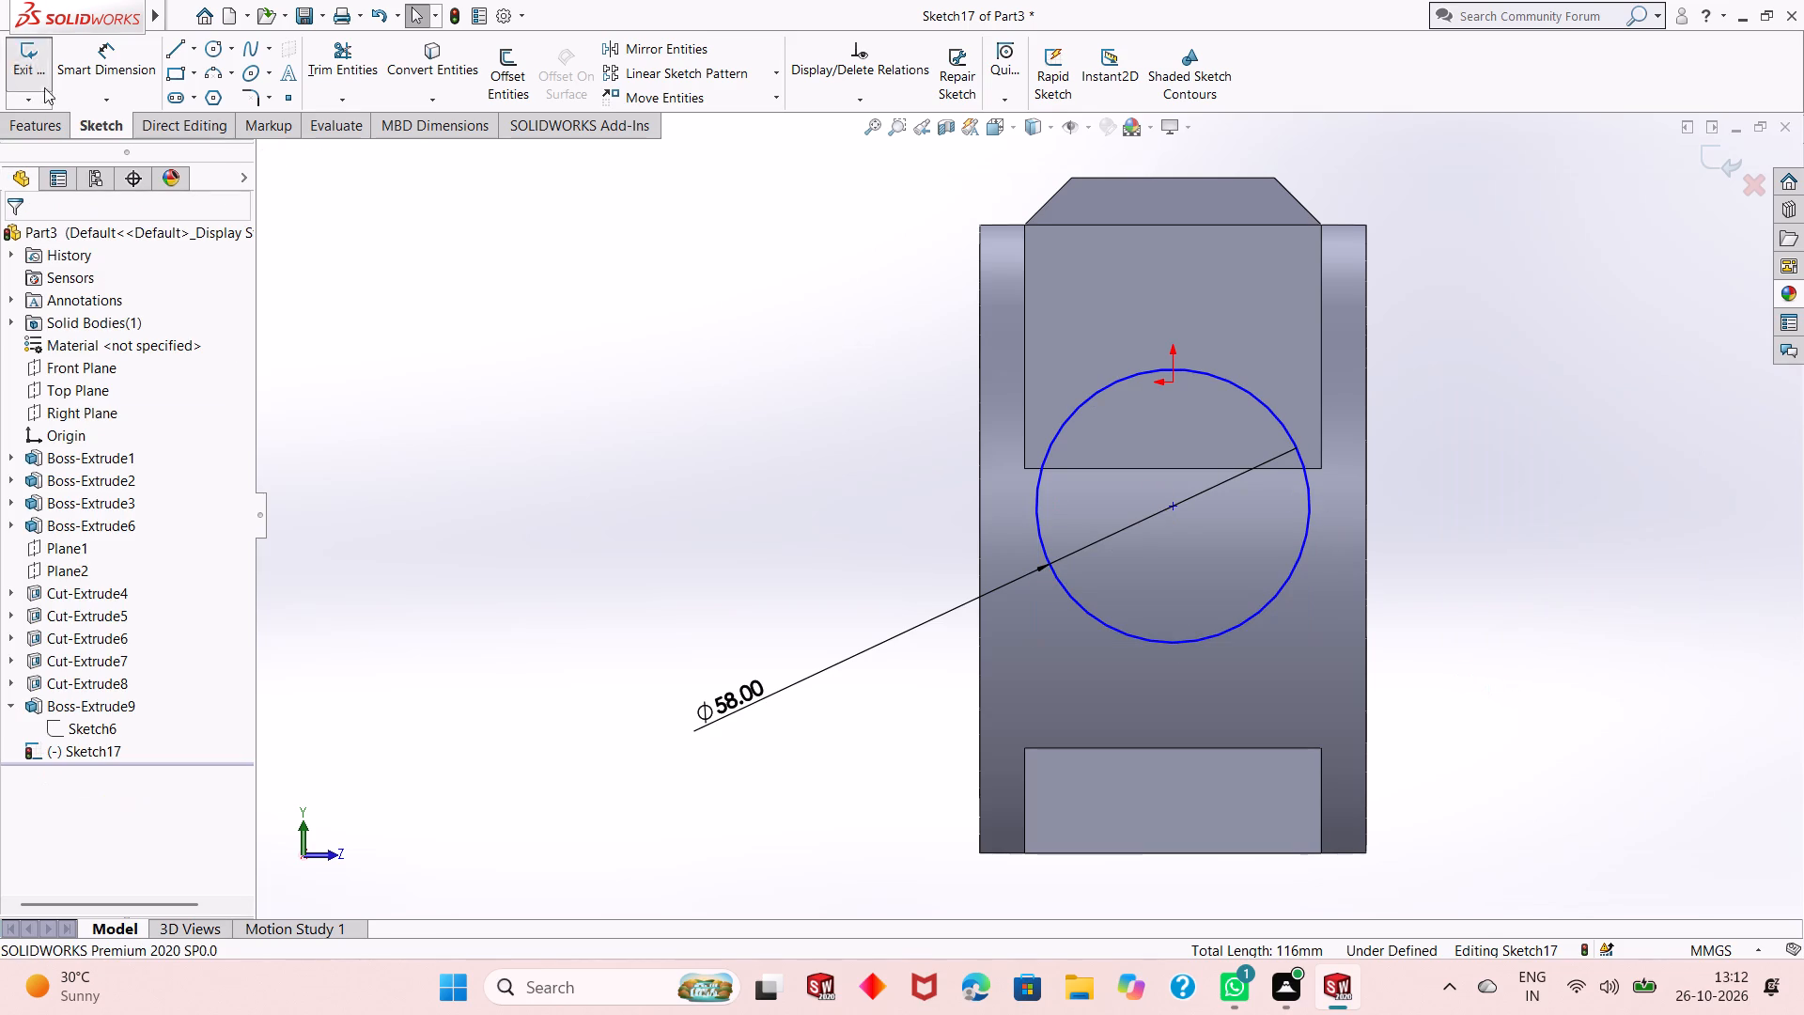
Sketch a vertical line about 21 mm long downward from the circle's left quadrant point.
click(180, 51)
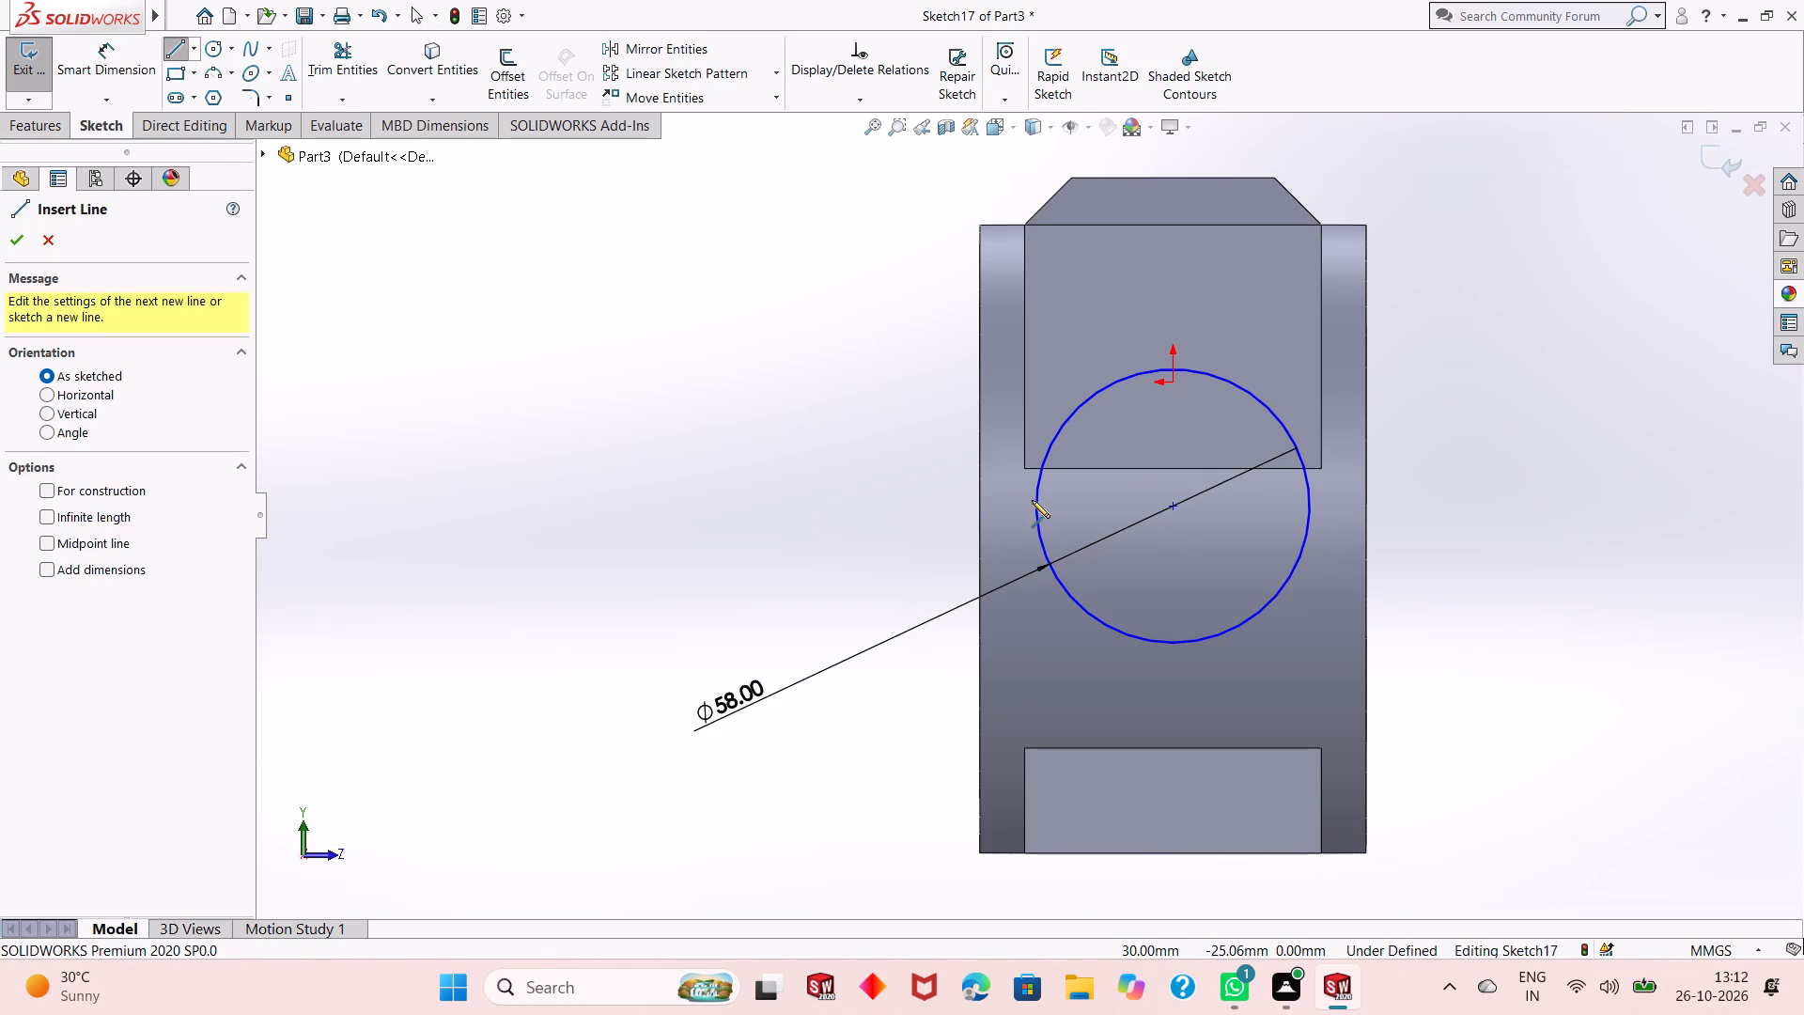
click(1034, 510)
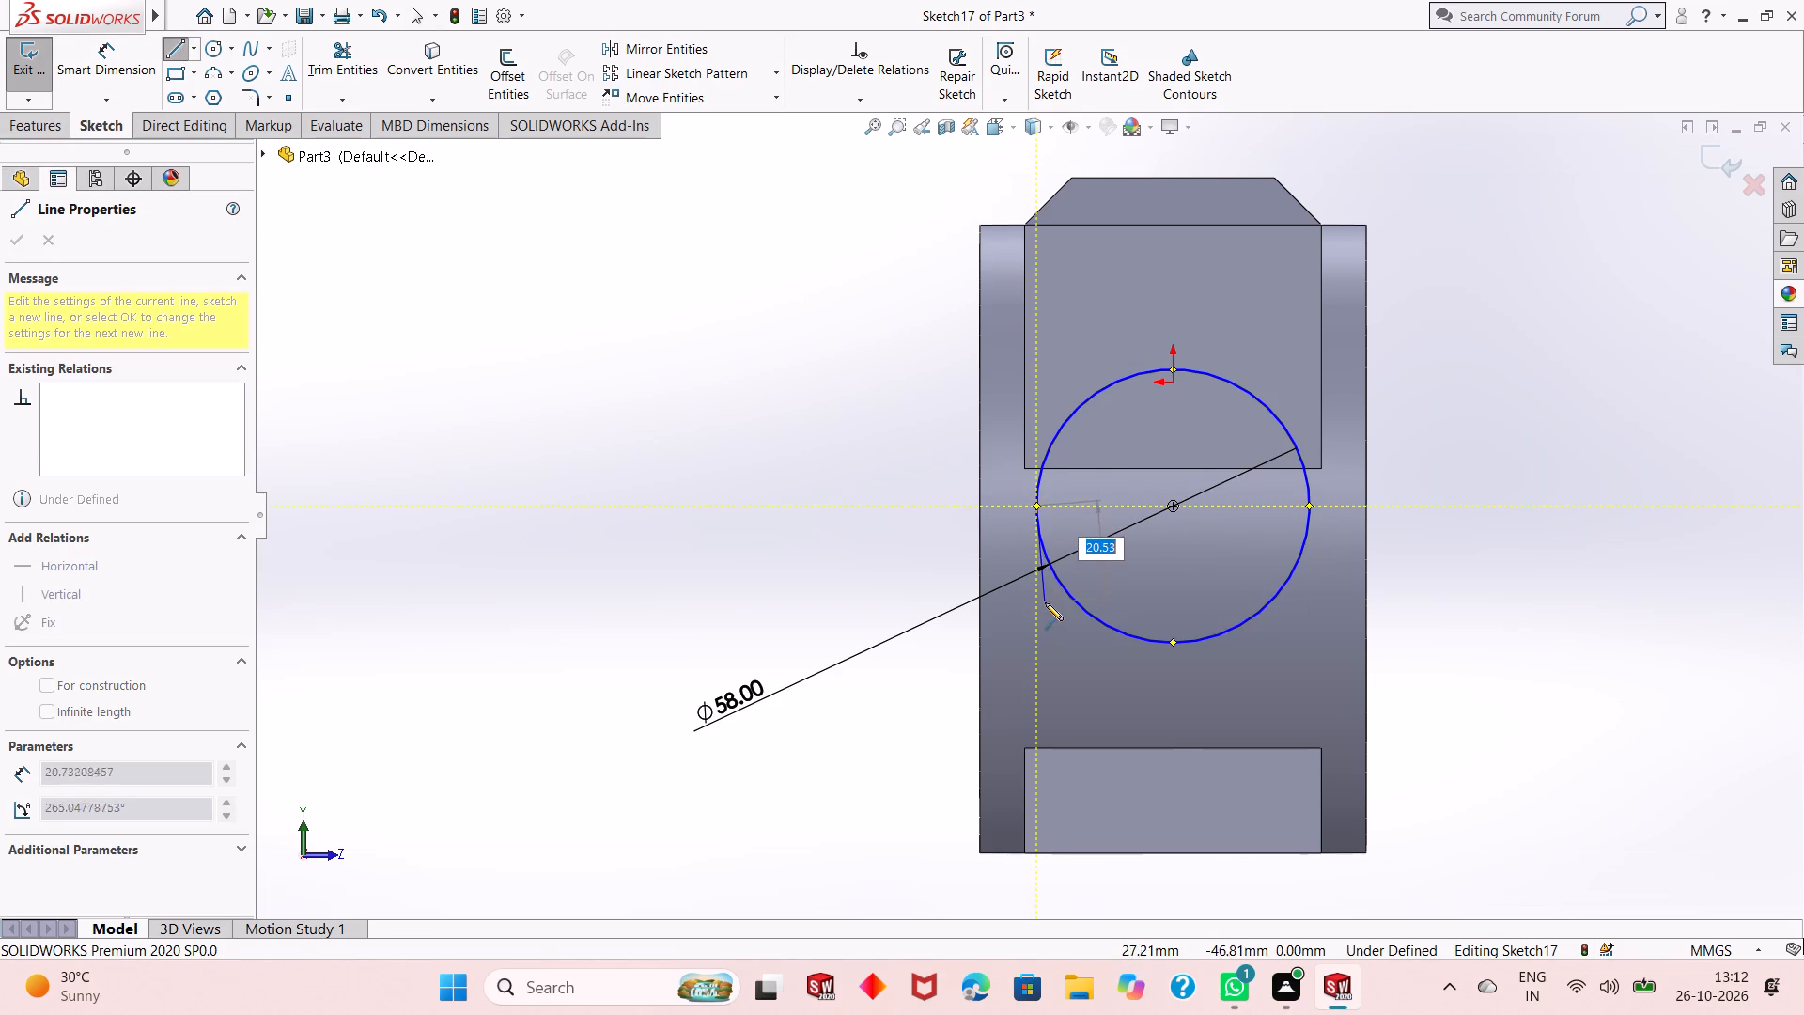
click(1034, 607)
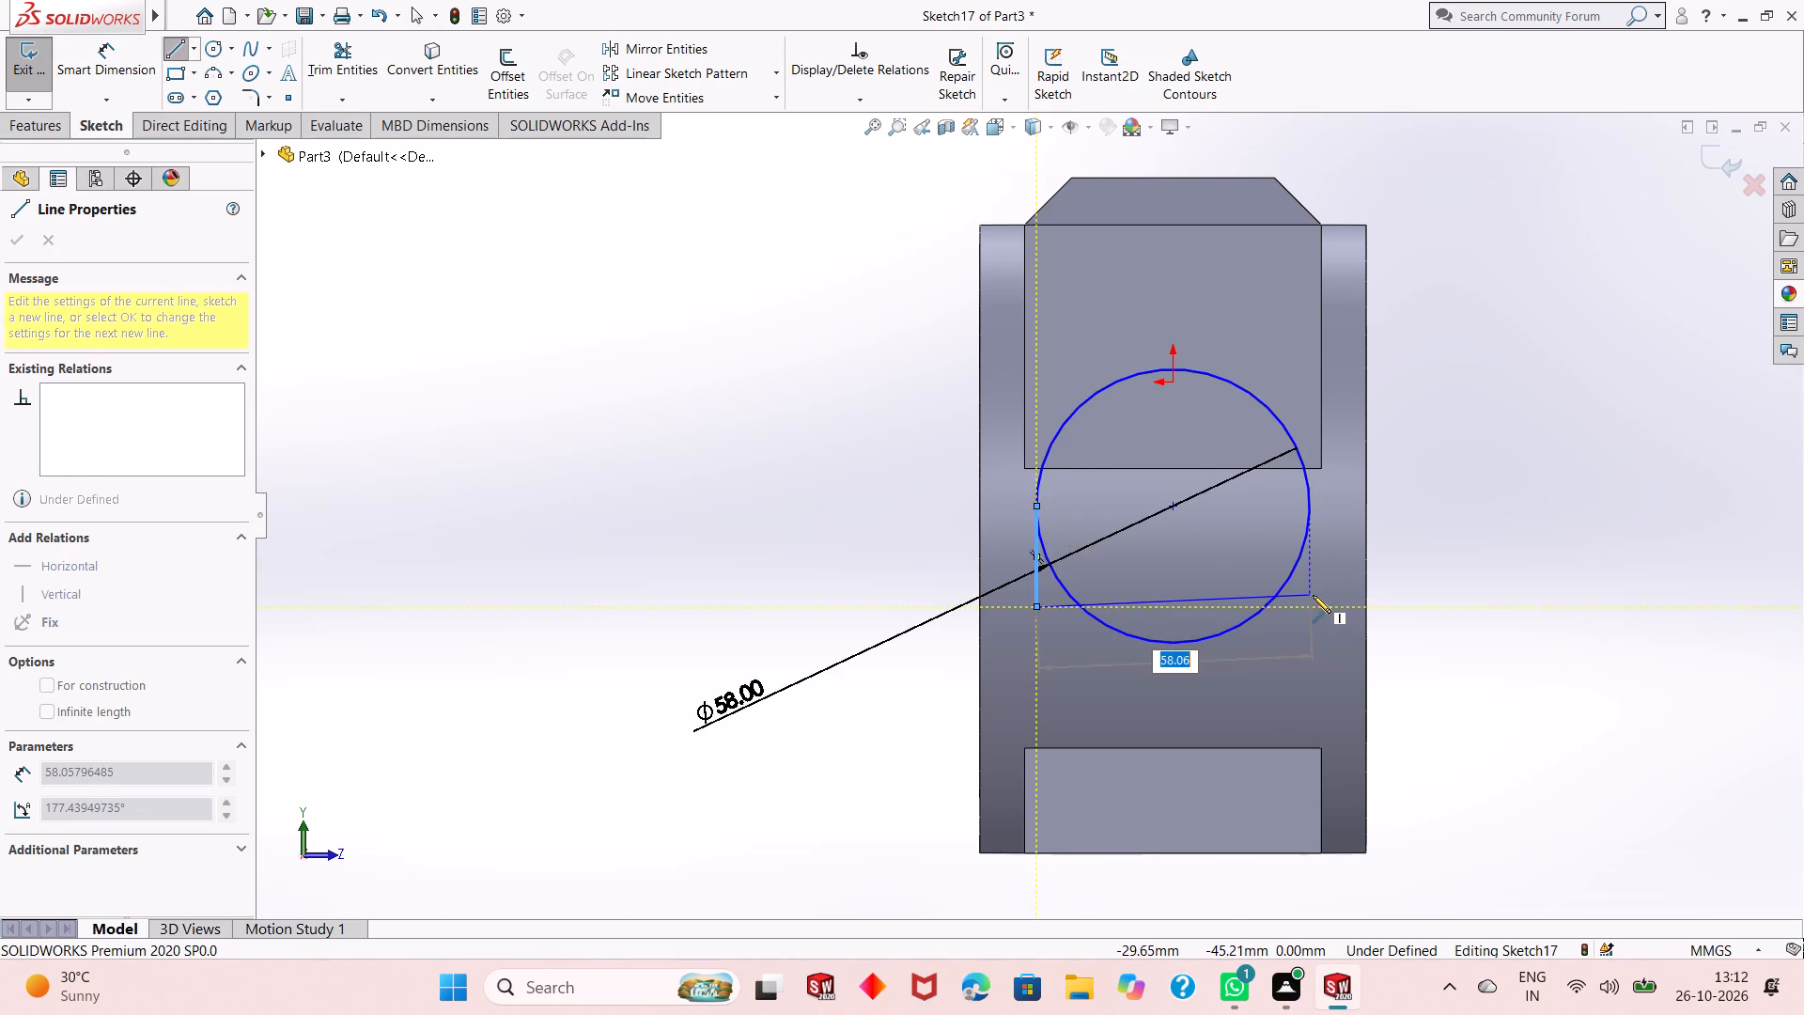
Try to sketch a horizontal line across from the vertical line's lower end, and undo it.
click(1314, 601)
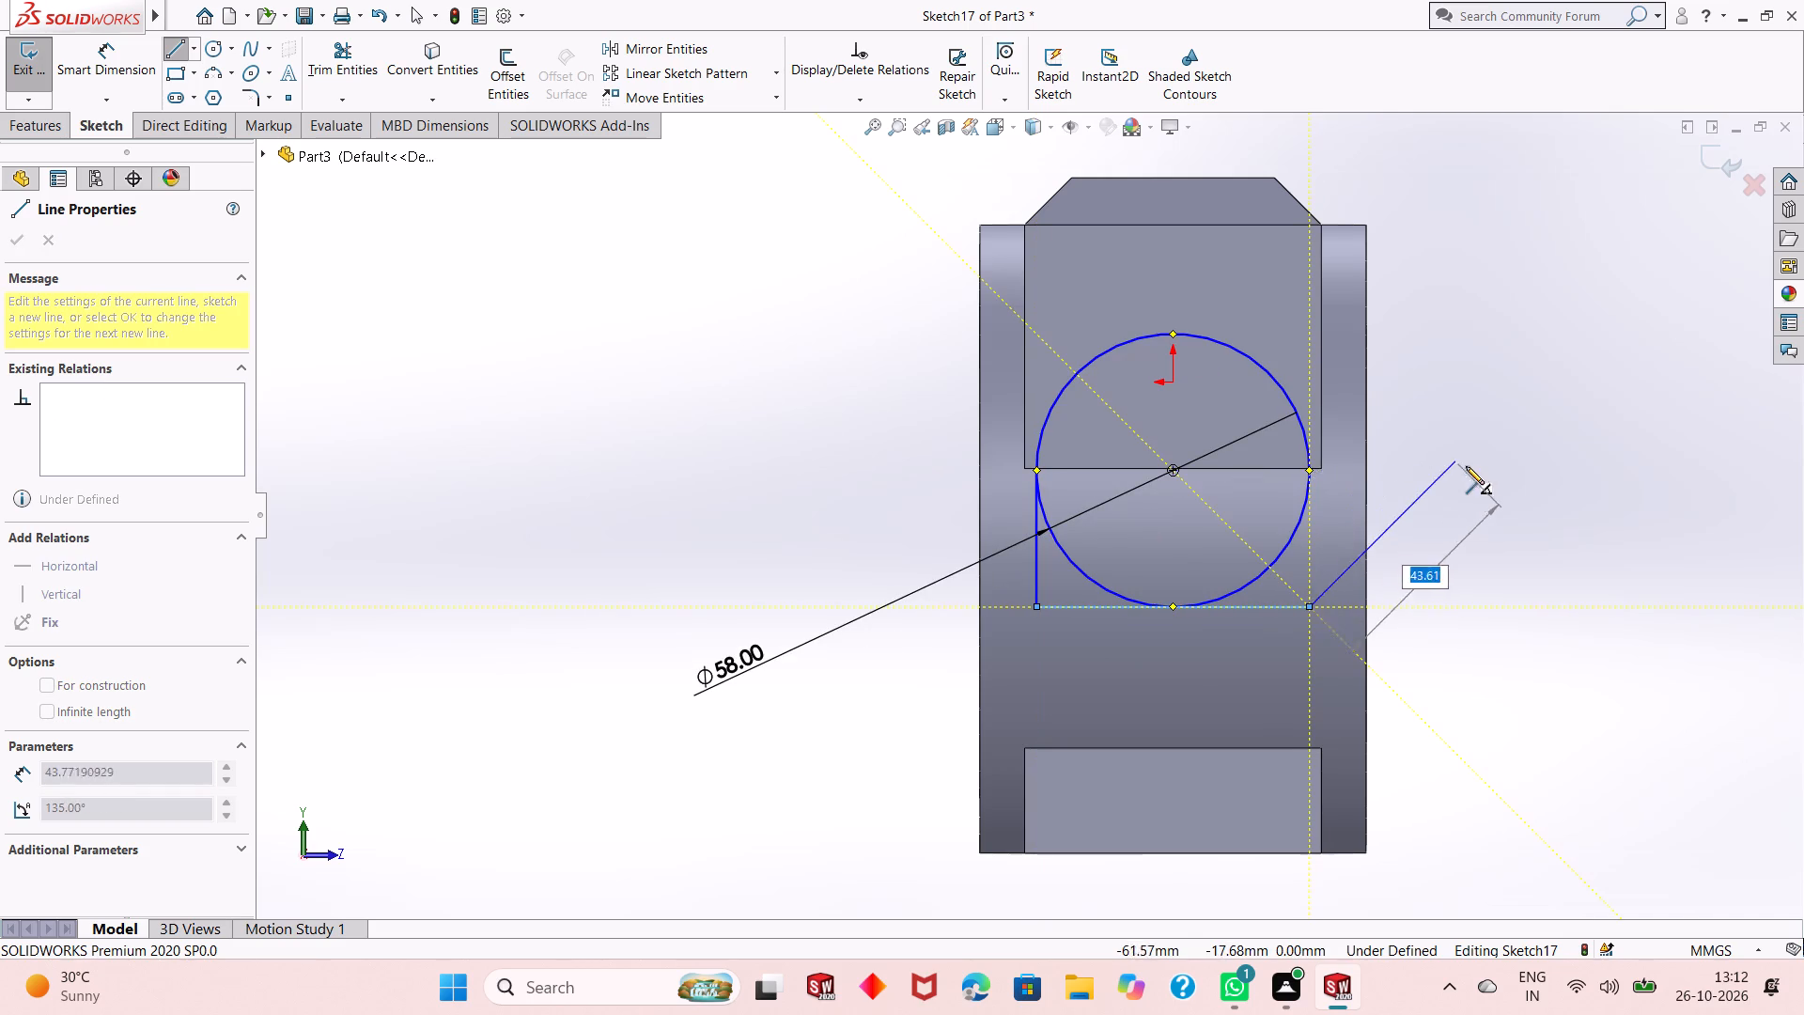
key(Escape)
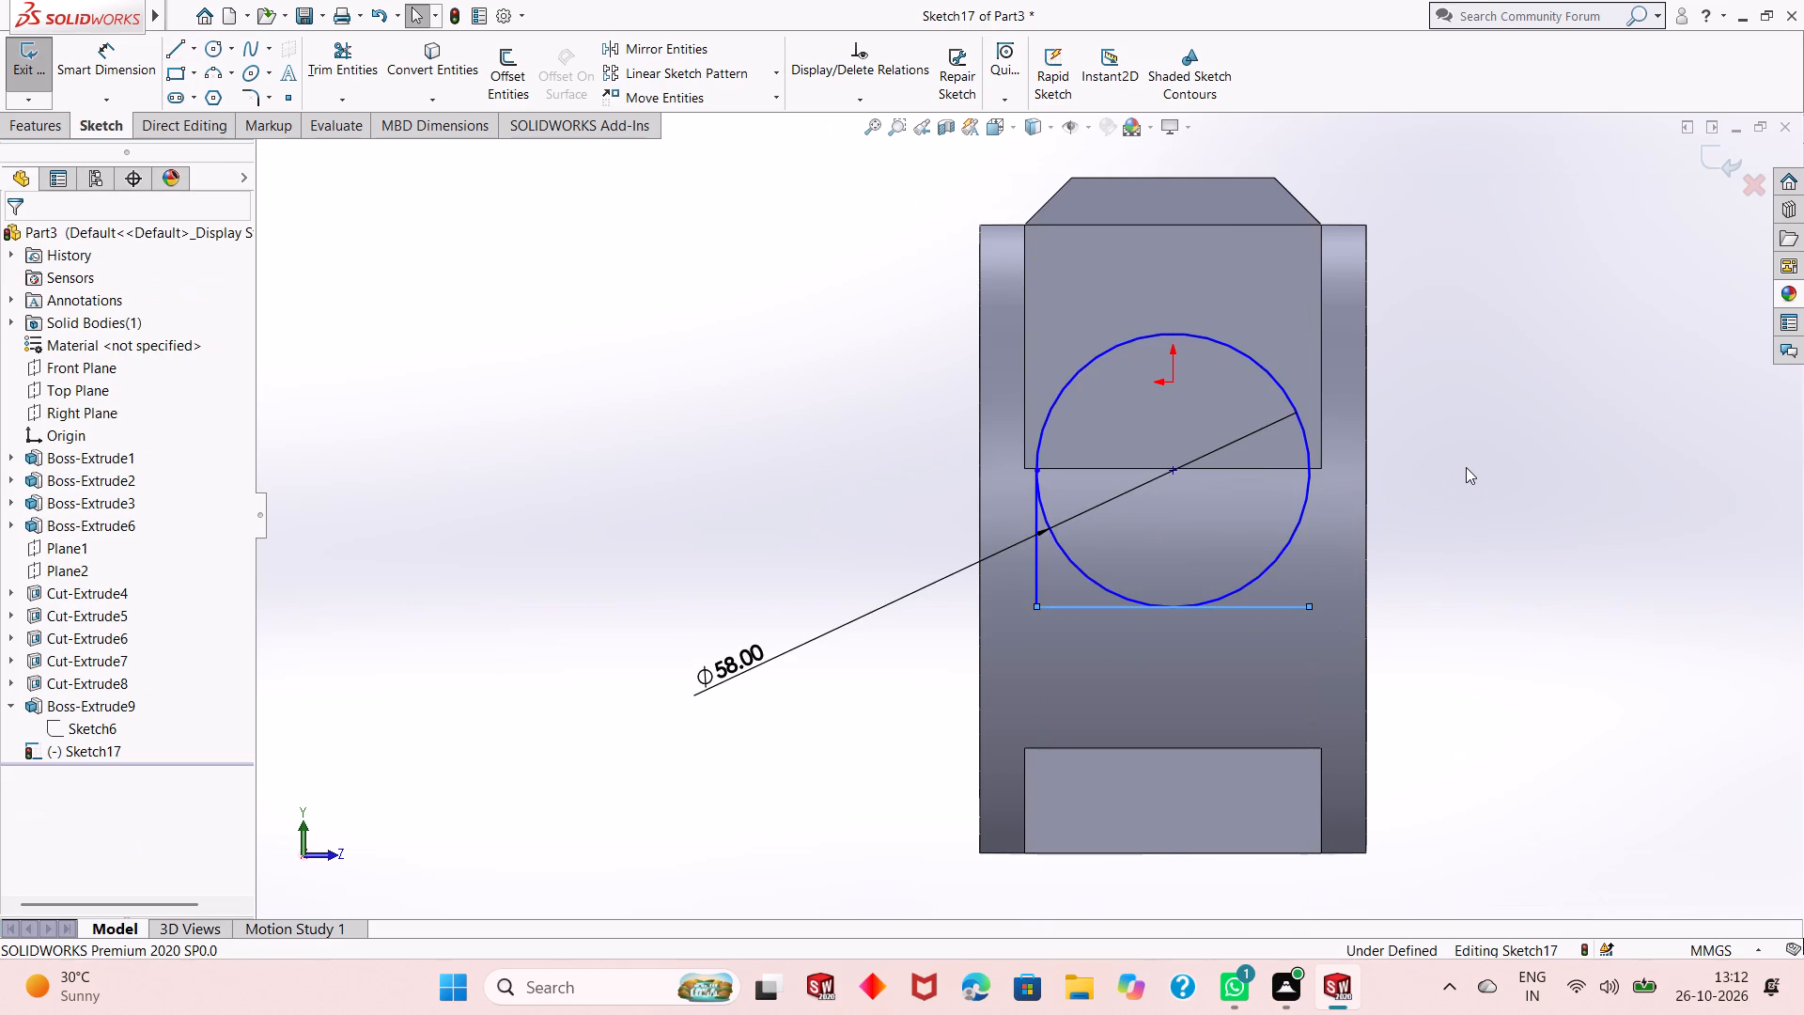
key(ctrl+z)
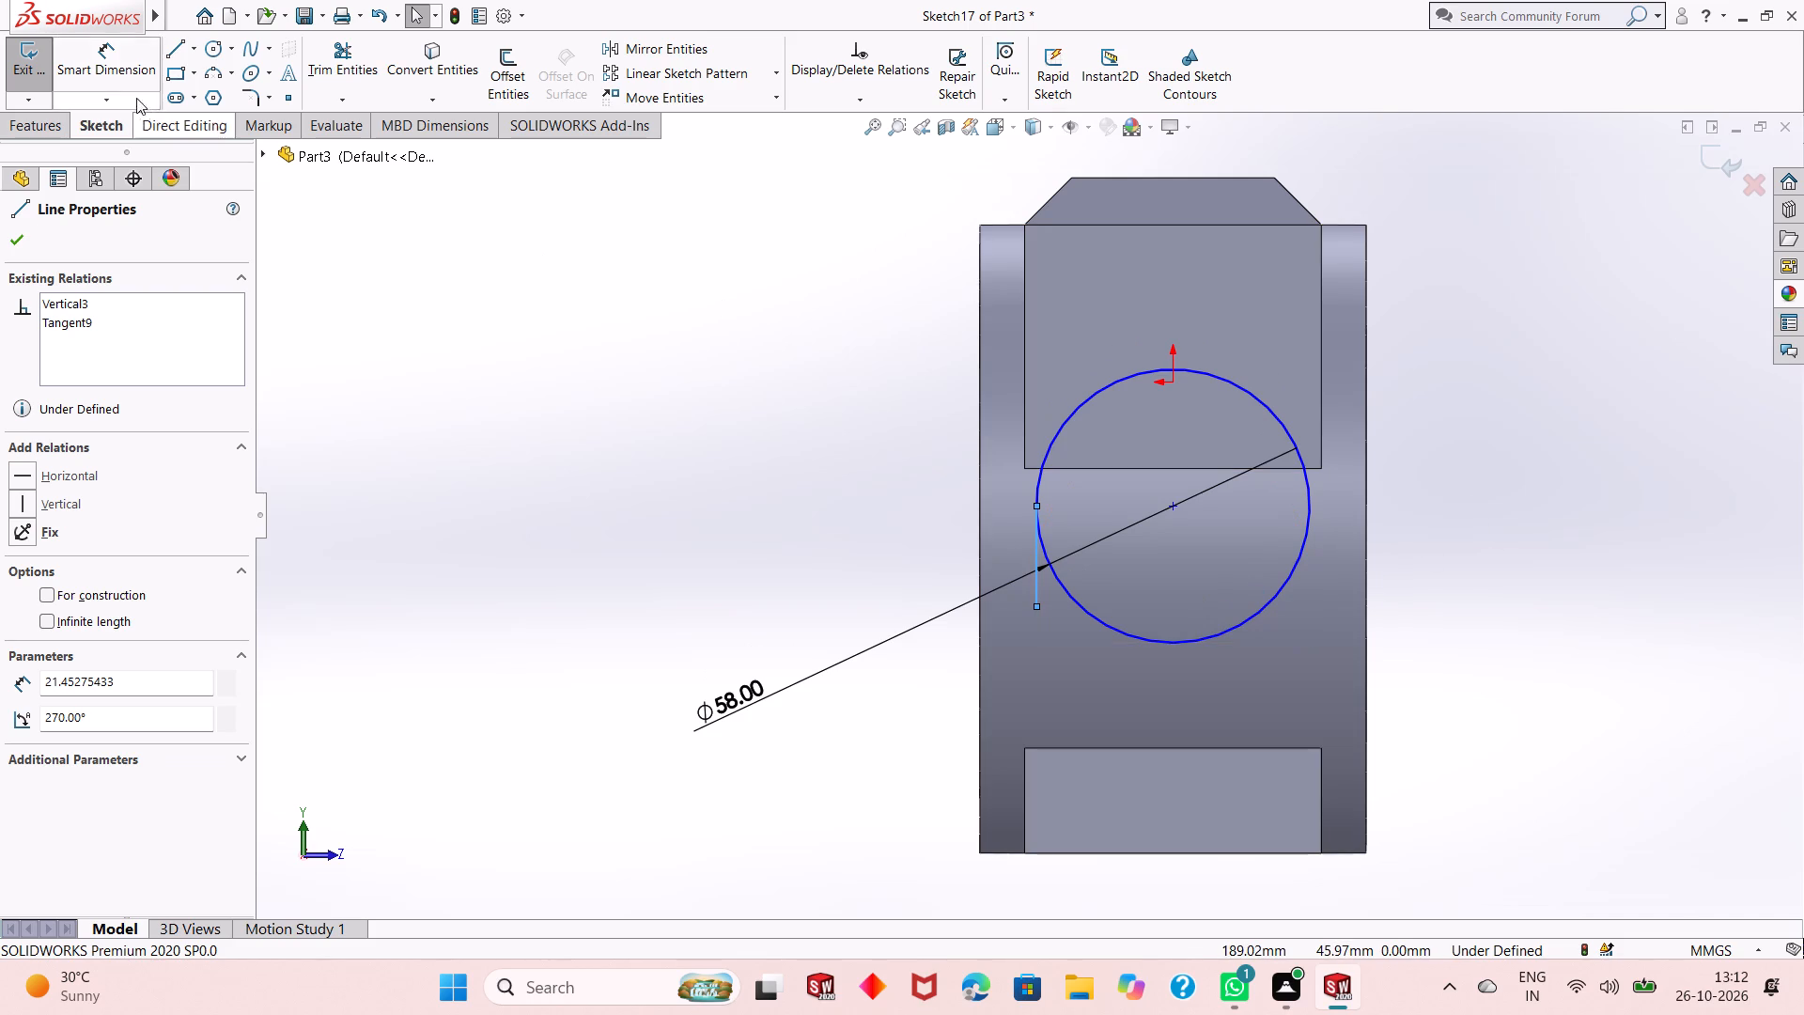
Sketch a 58 mm horizontal line from the vertical line's lower end and a vertical line up to the circle's right quadrant point.
click(181, 46)
click(1038, 604)
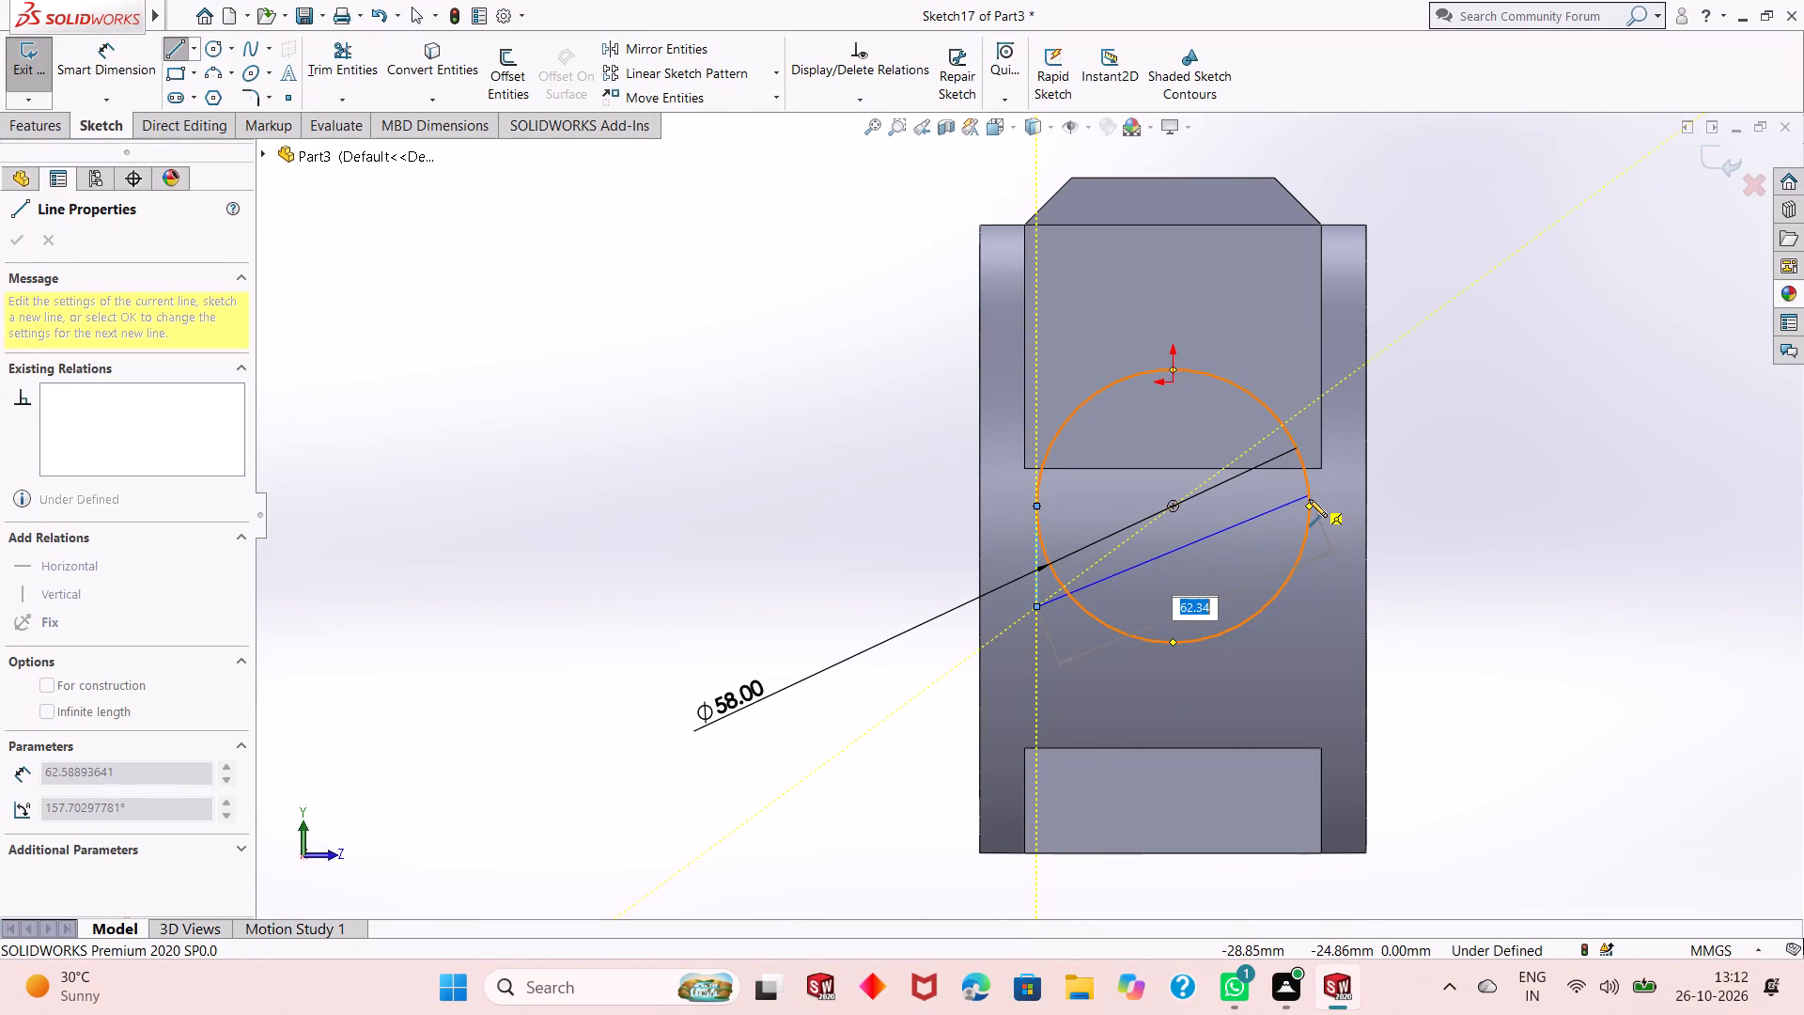
click(1308, 603)
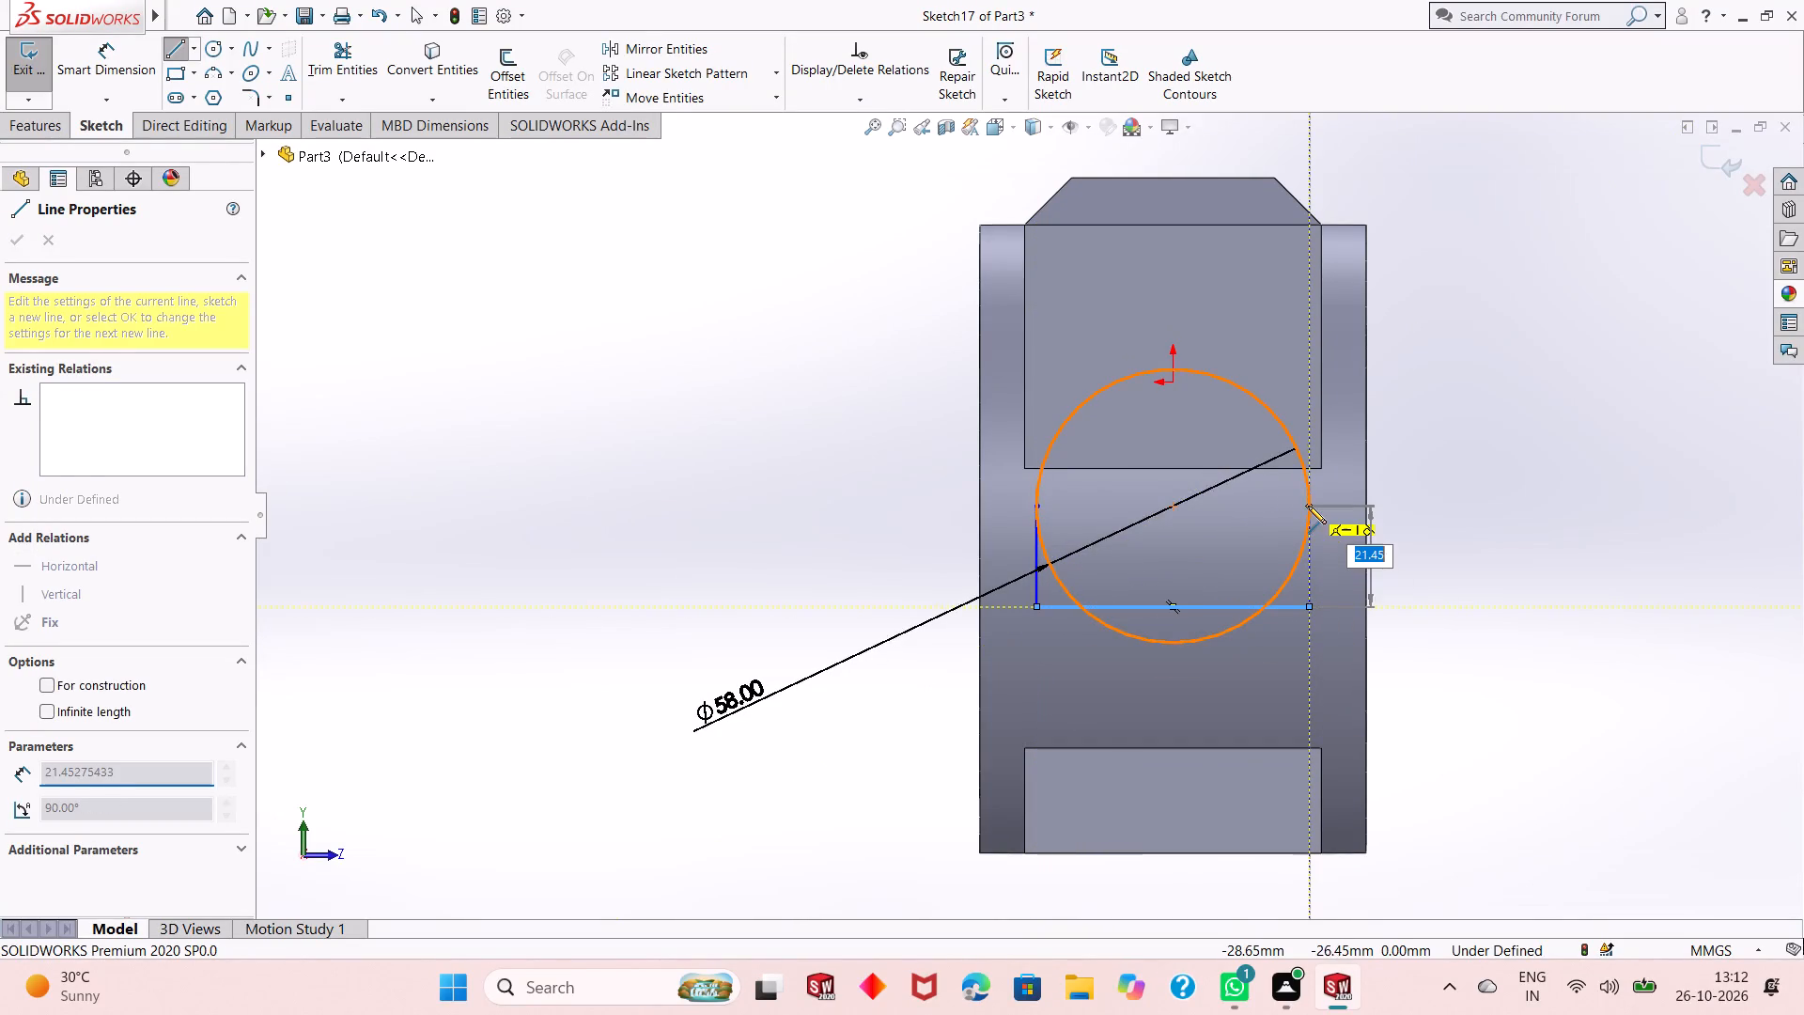
click(1308, 504)
right_click(1412, 486)
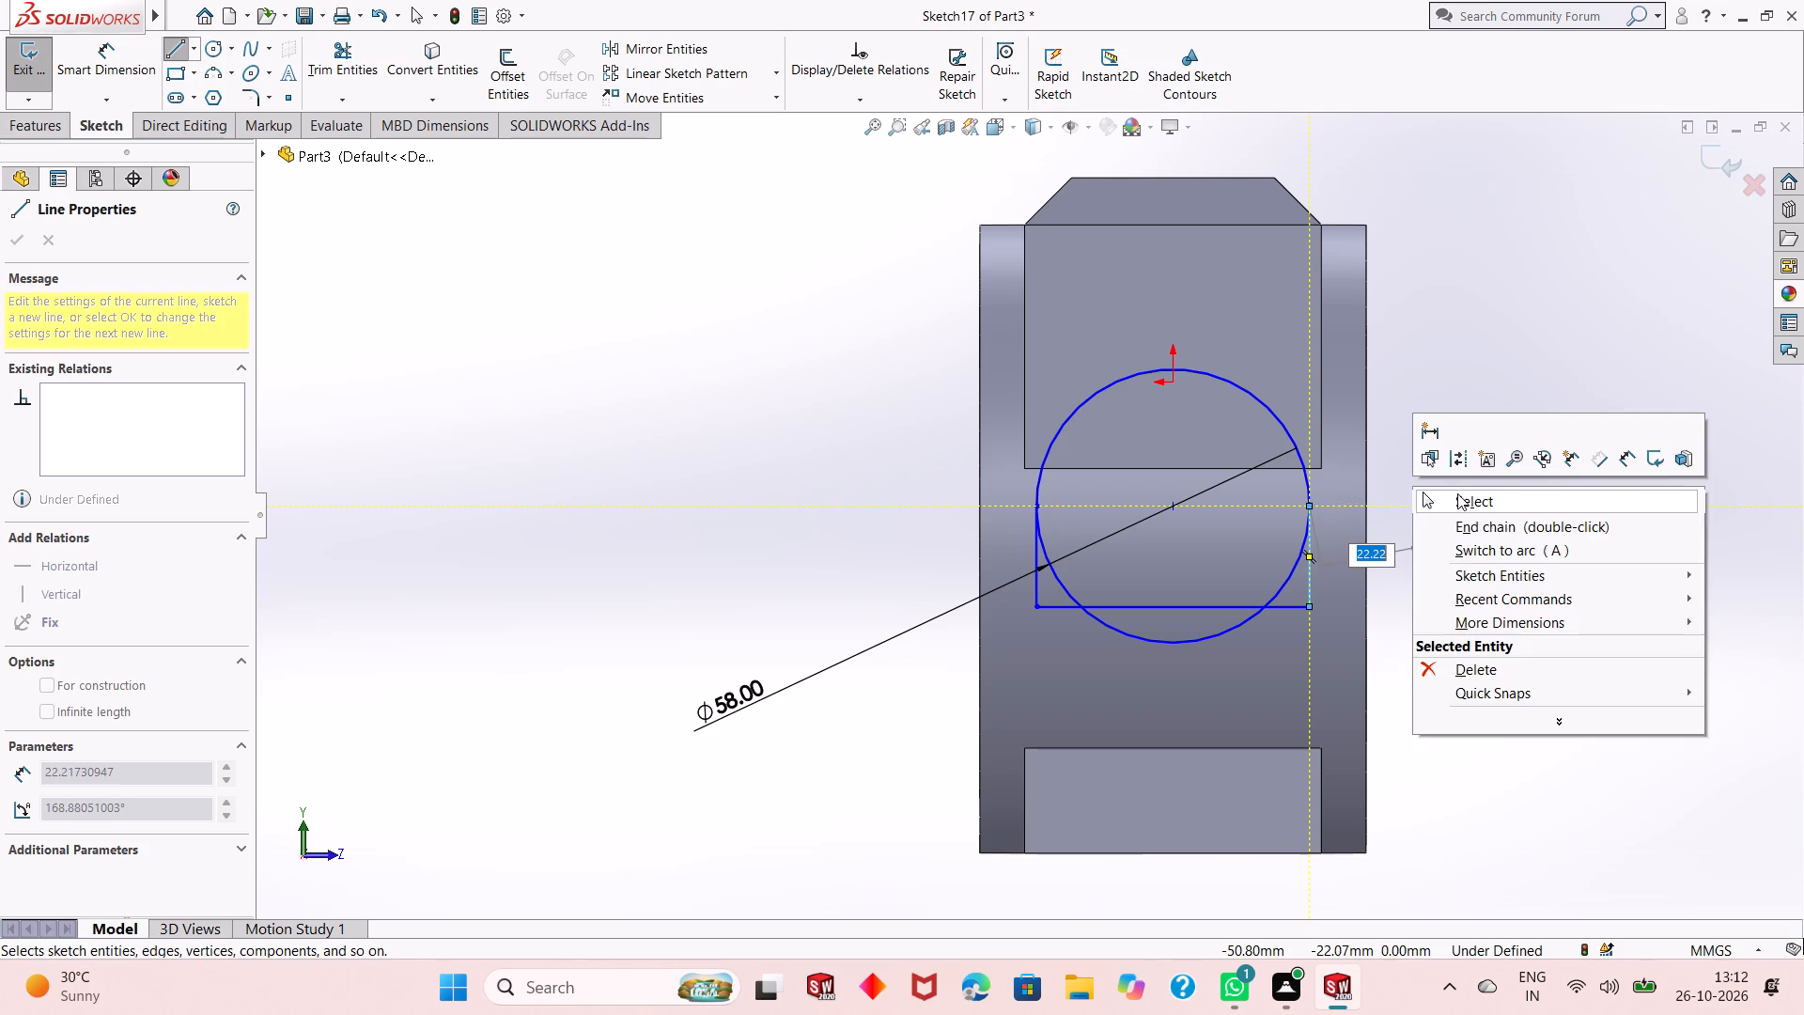
click(1458, 497)
Dimension the profile's horizontal line to 44.7 mm above the base's bottom edge.
click(102, 71)
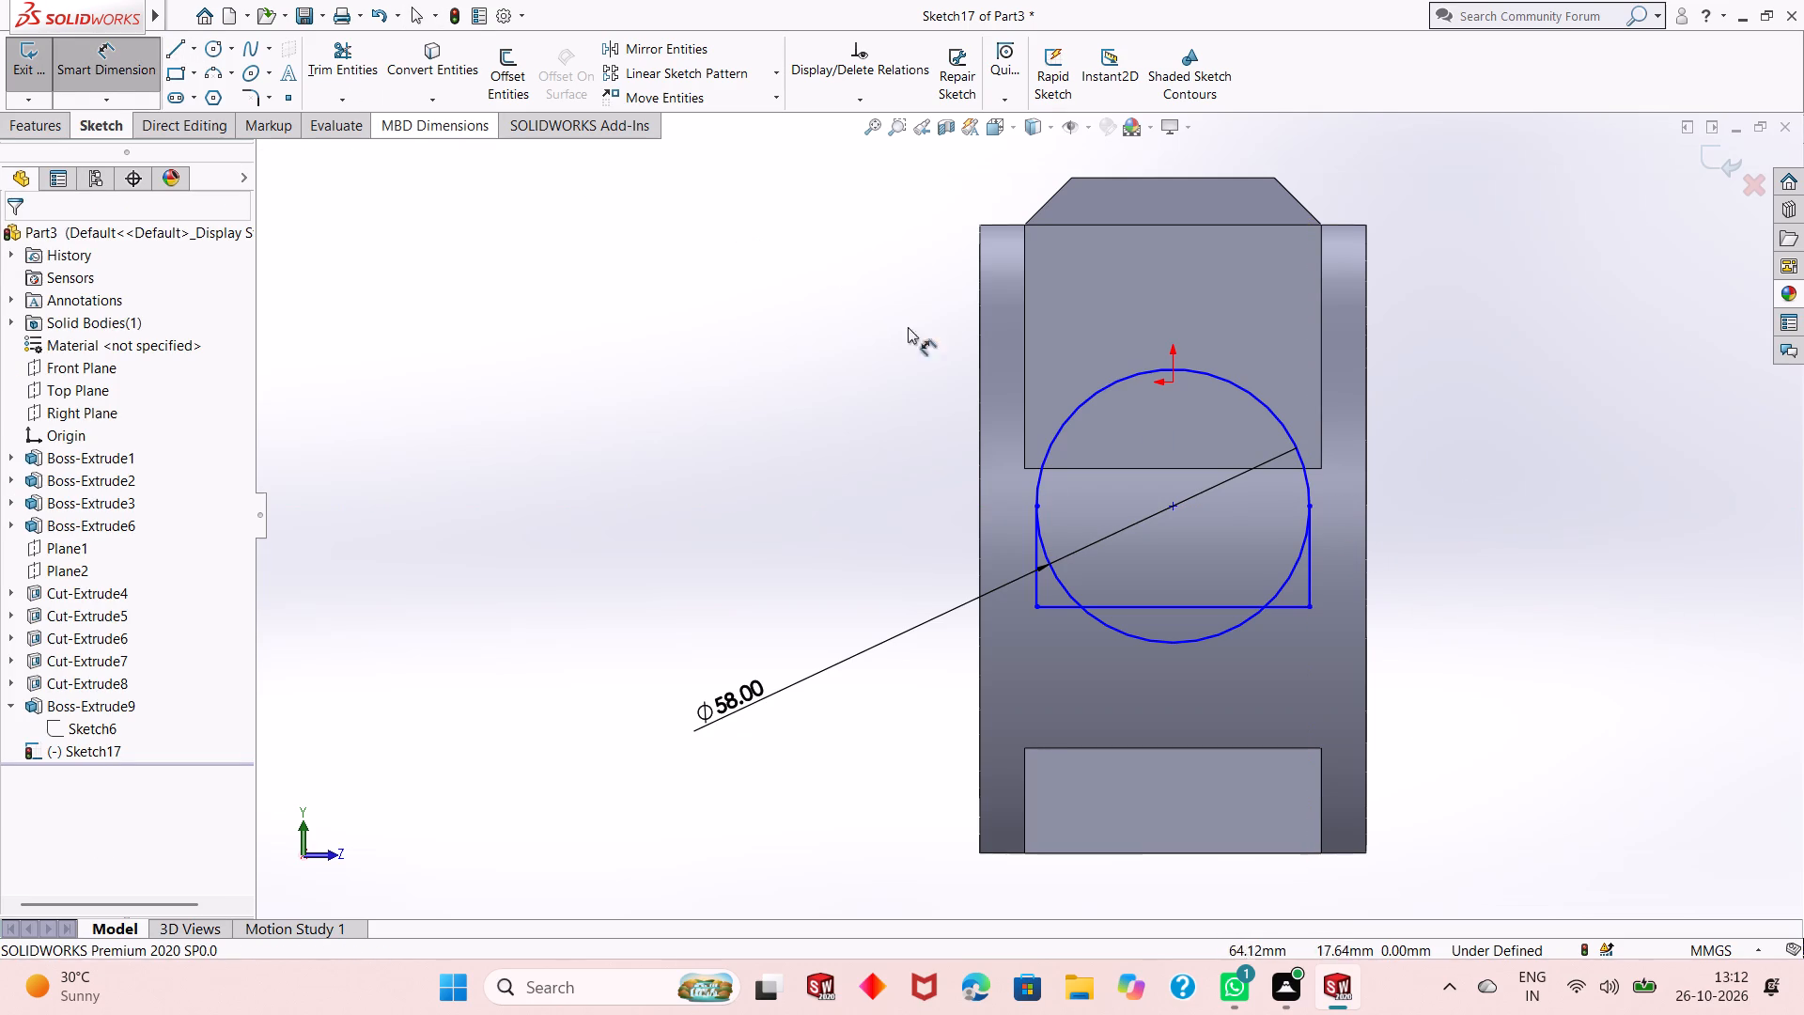
click(1200, 601)
click(1203, 607)
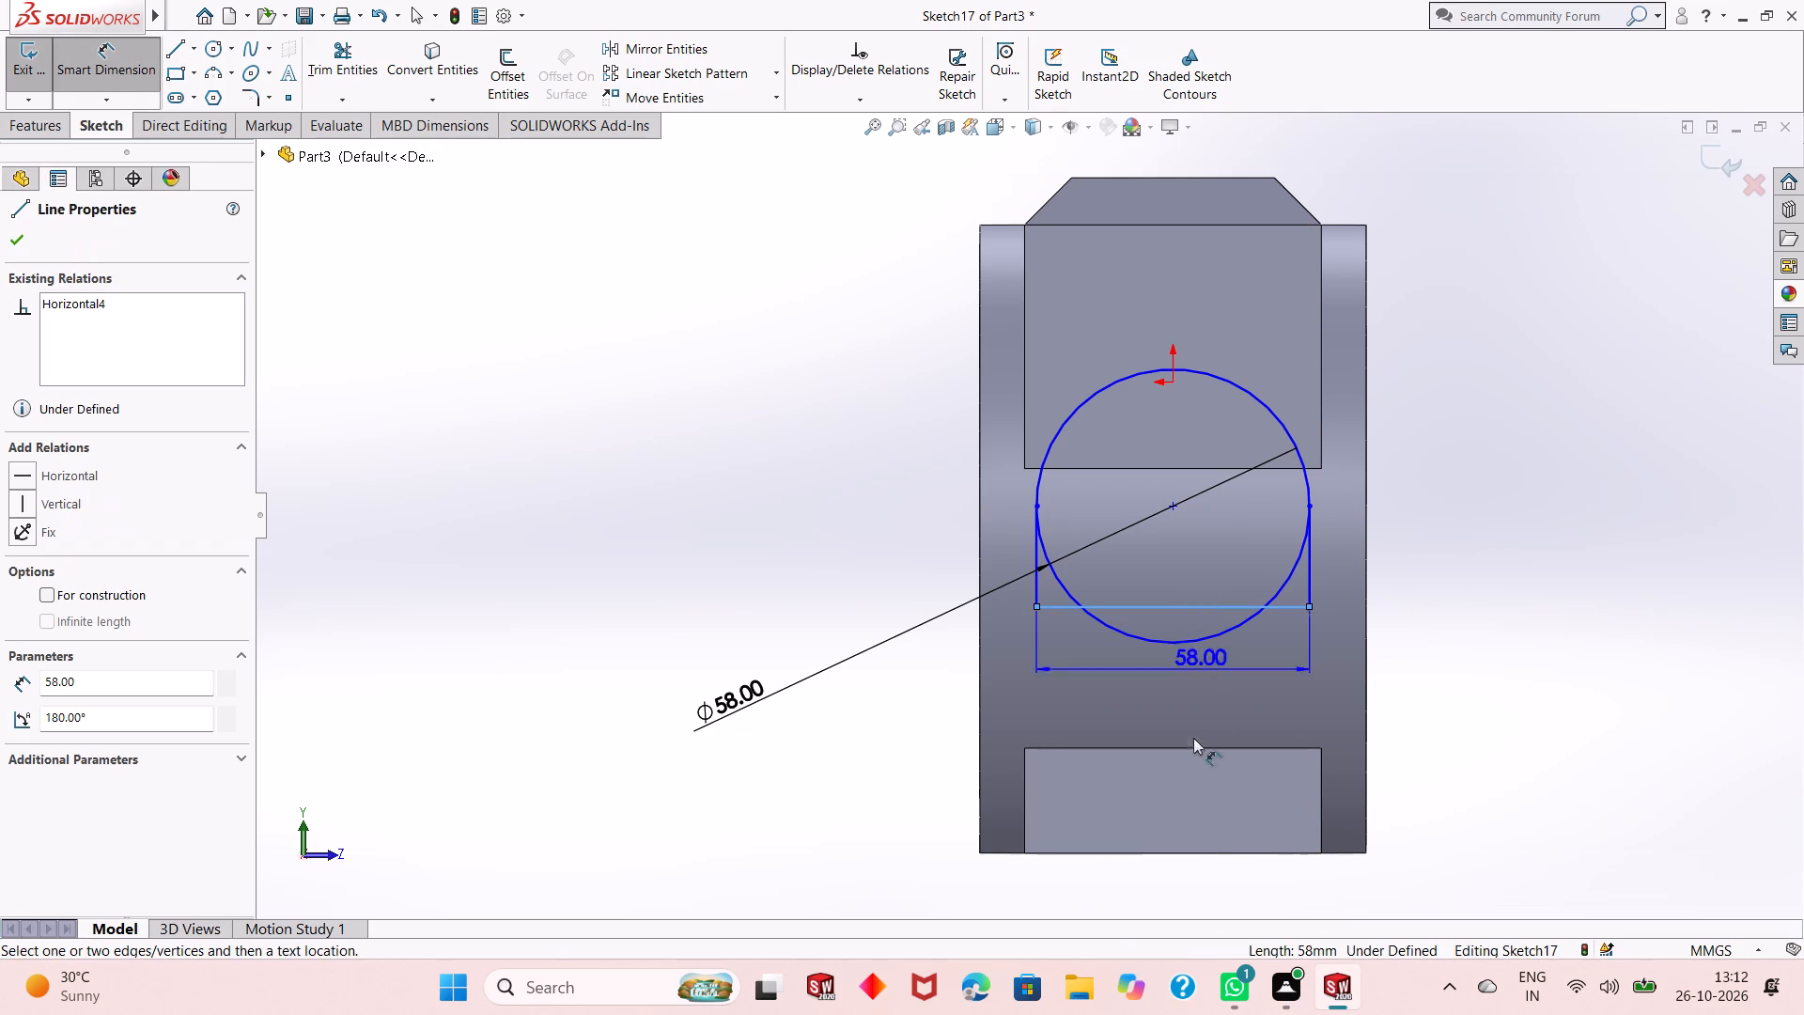
click(1192, 854)
click(1517, 844)
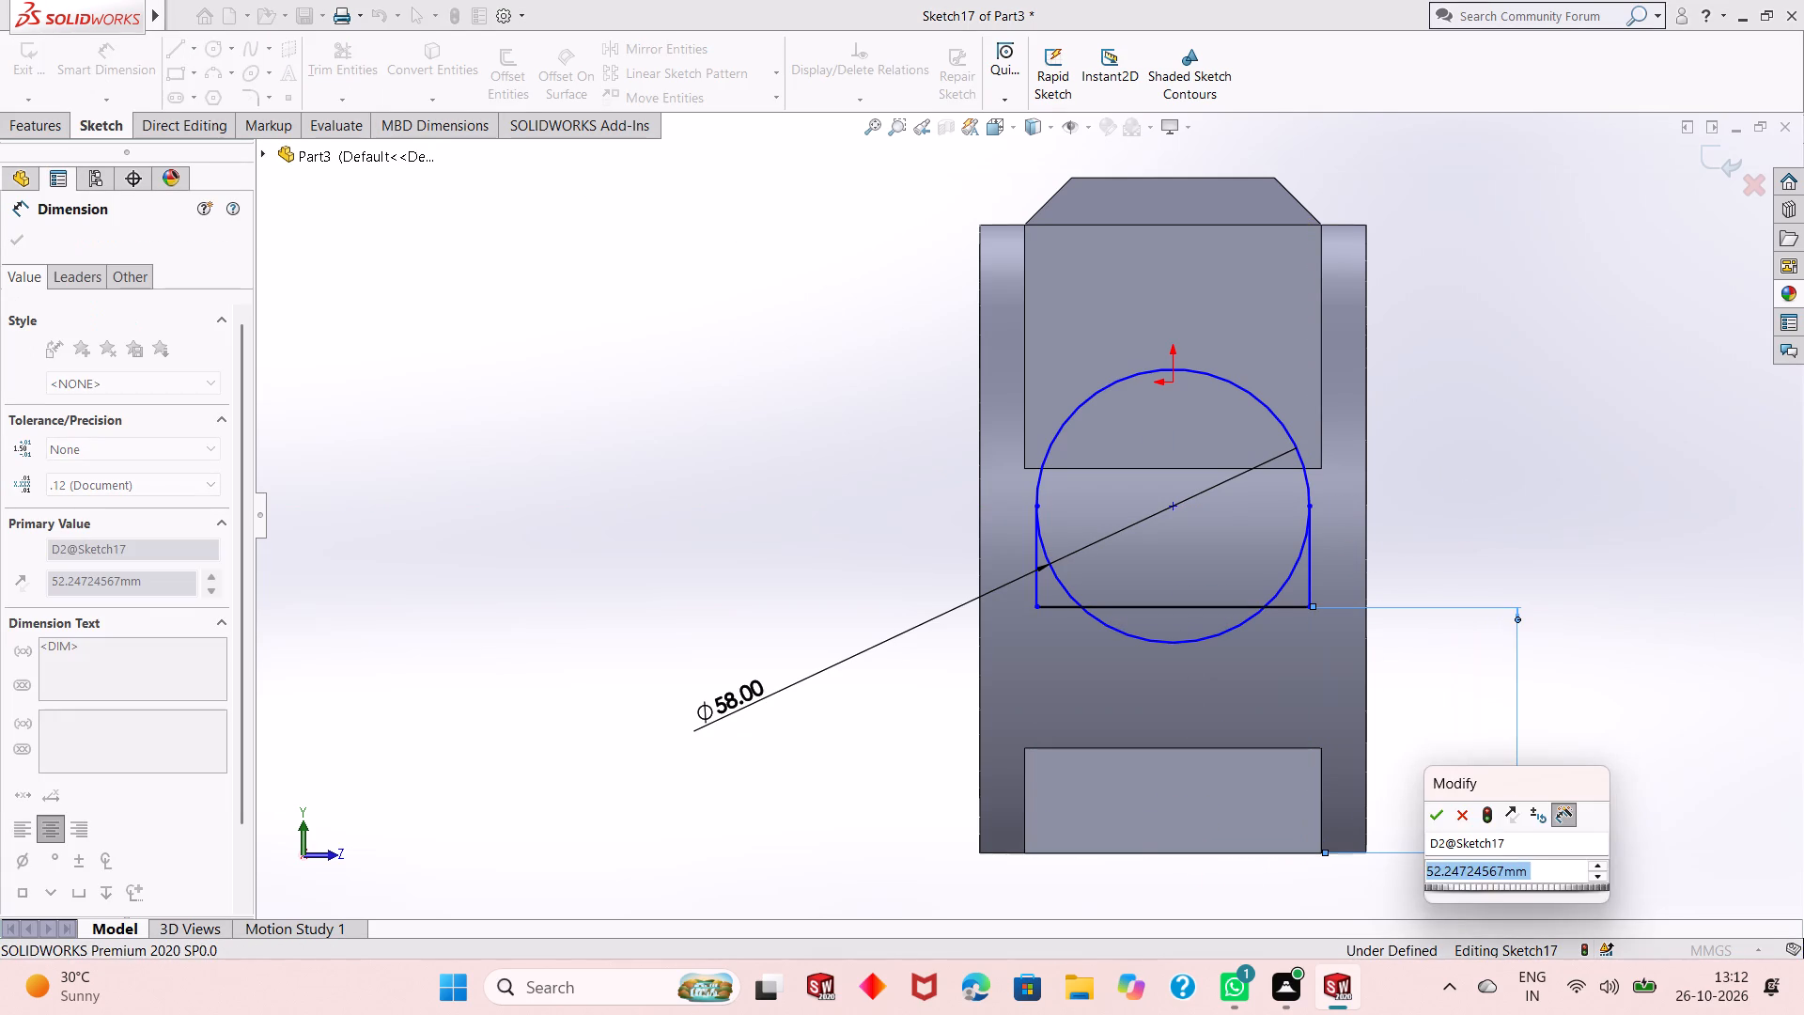
text(44.7)
key(Return)
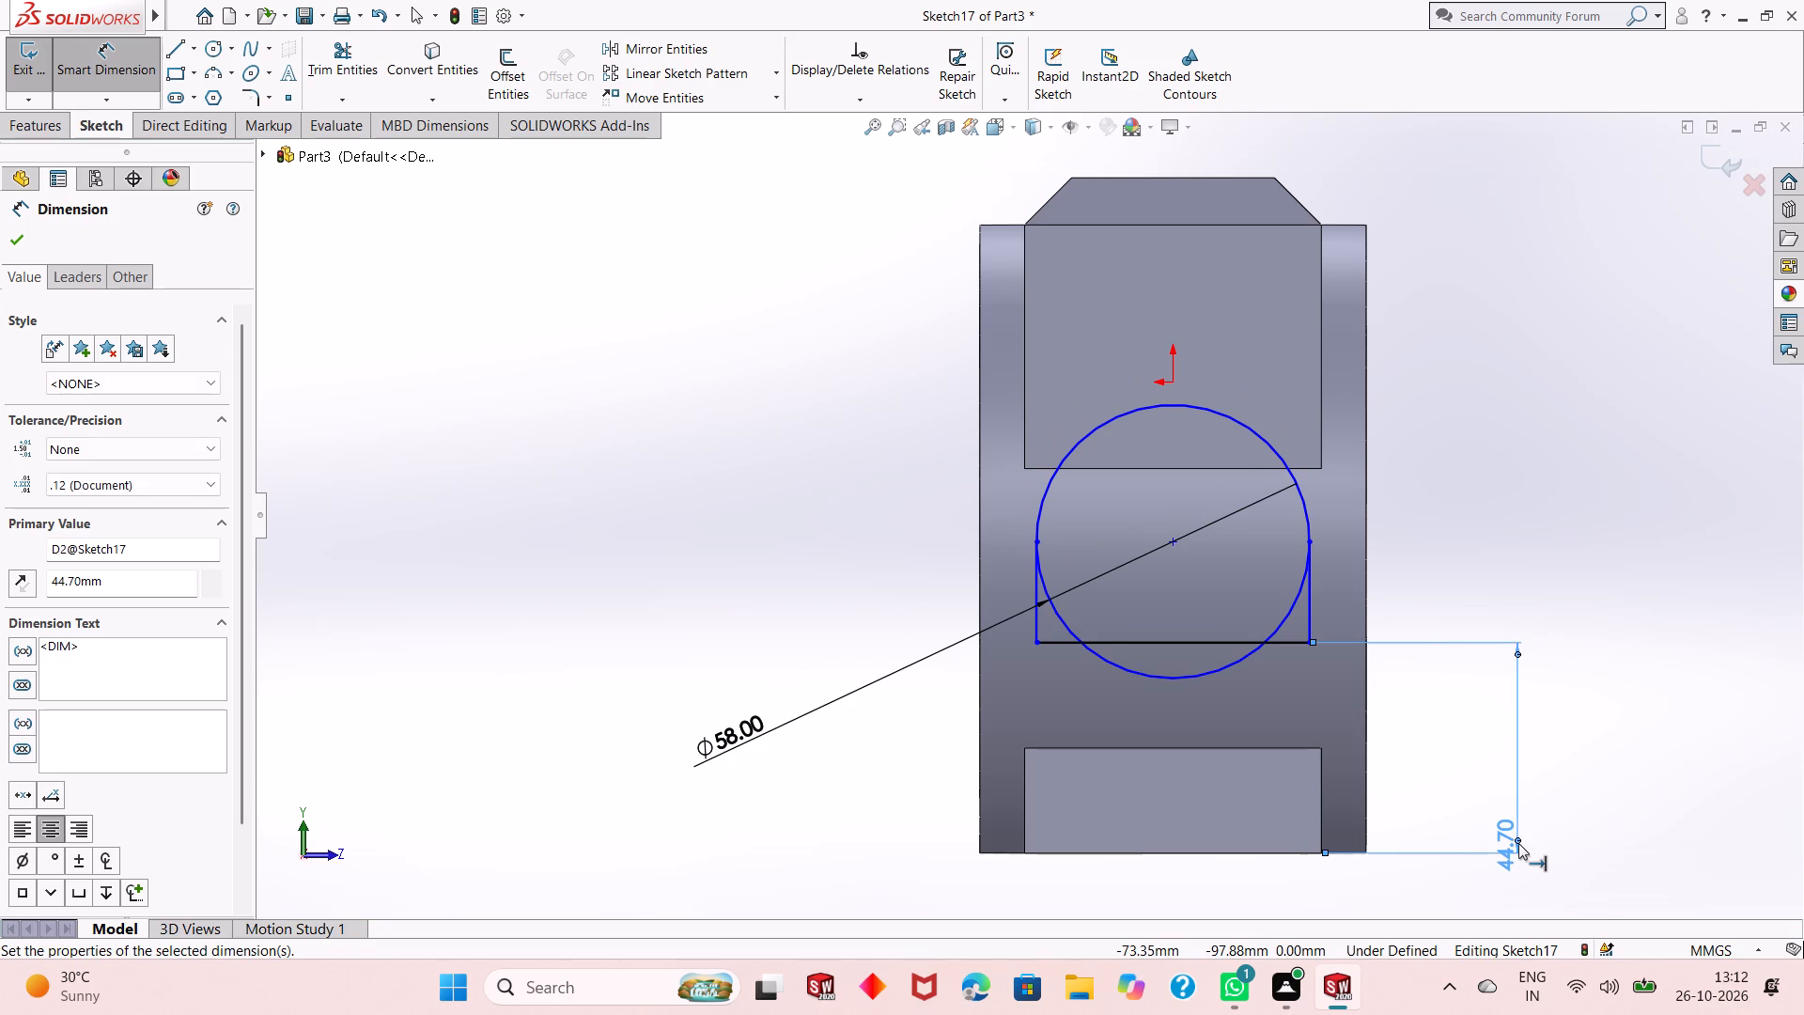
Dimension the circle centre's height above the base's bottom edge to 59.7 mm.
click(1178, 538)
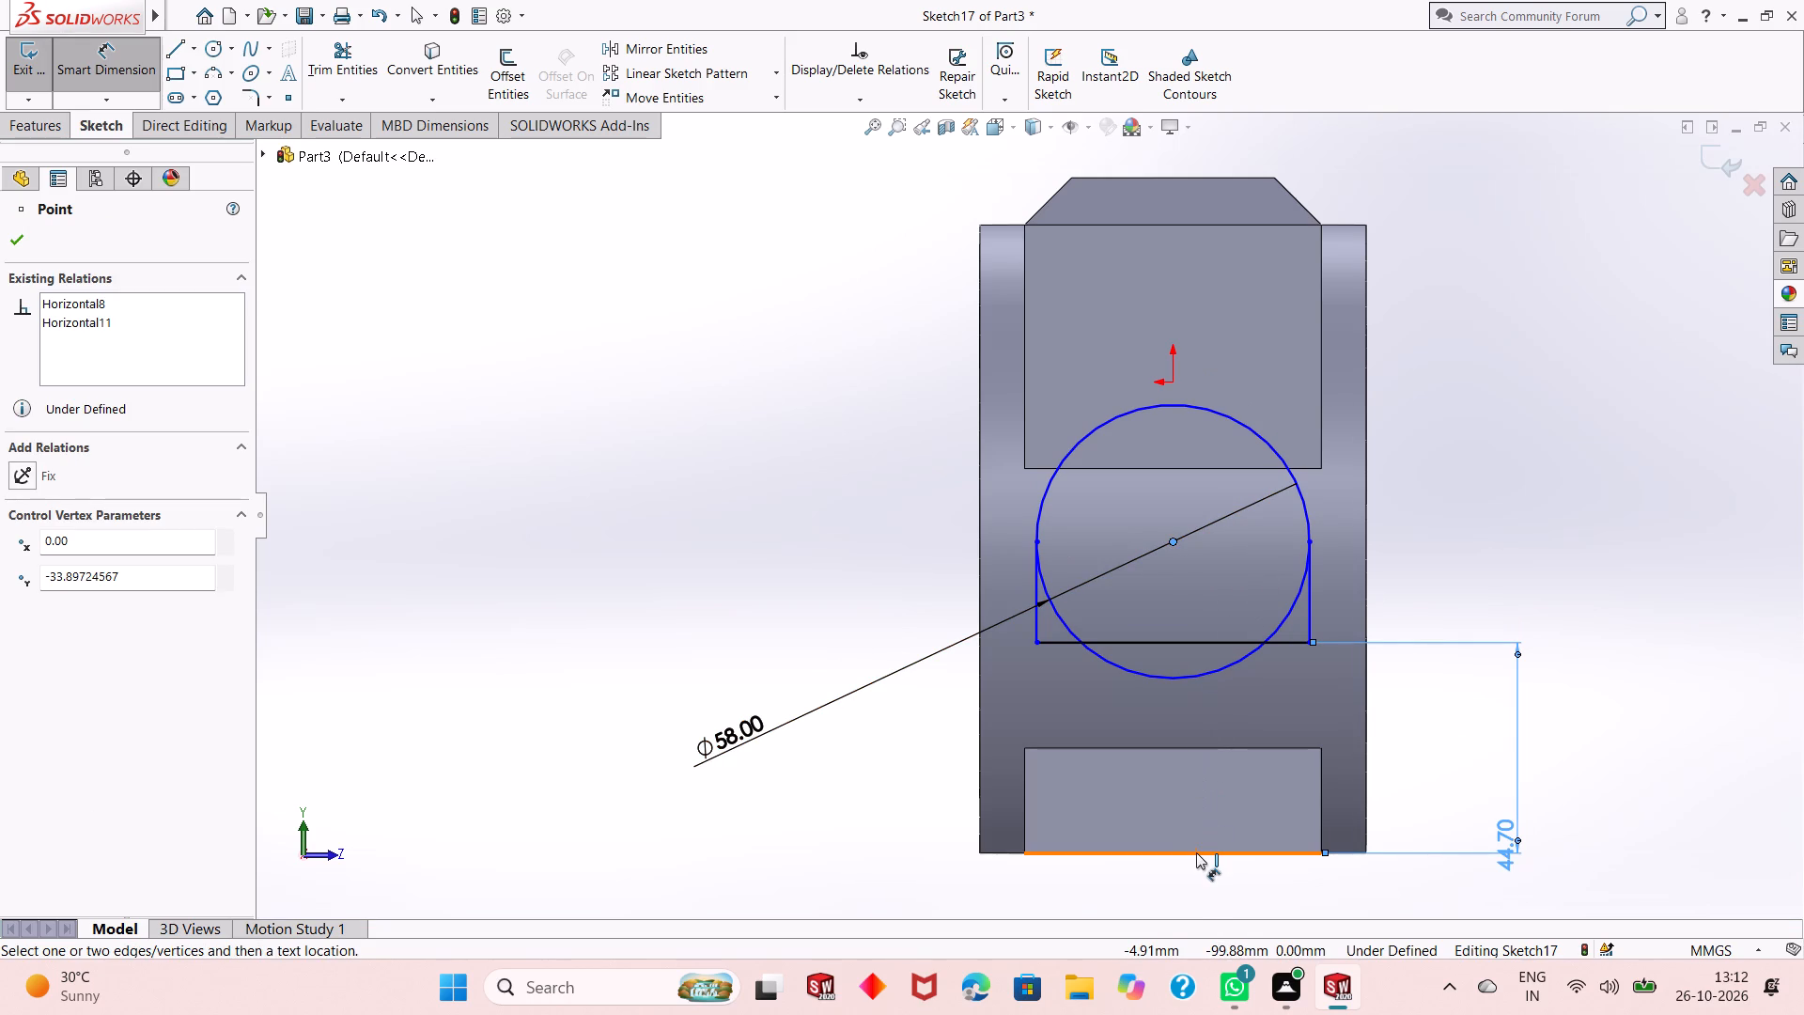
click(1196, 852)
click(1564, 769)
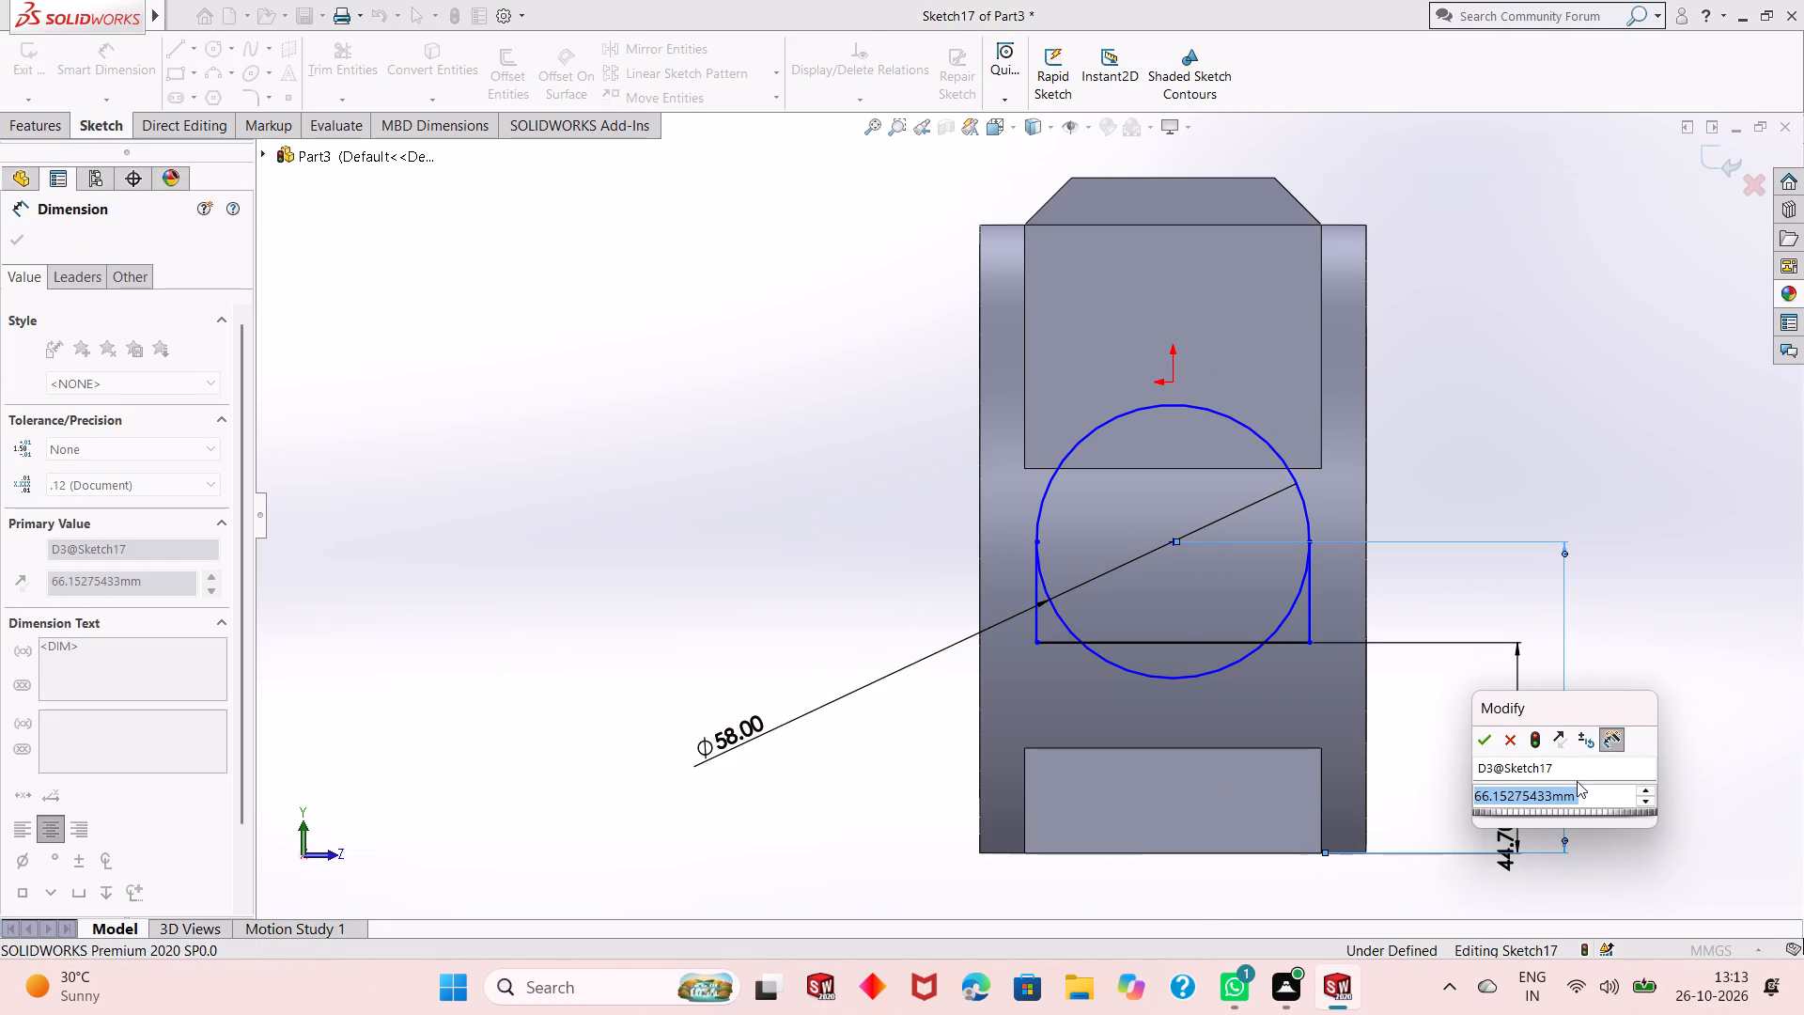
text(88)
text(.7-29)
key(Return)
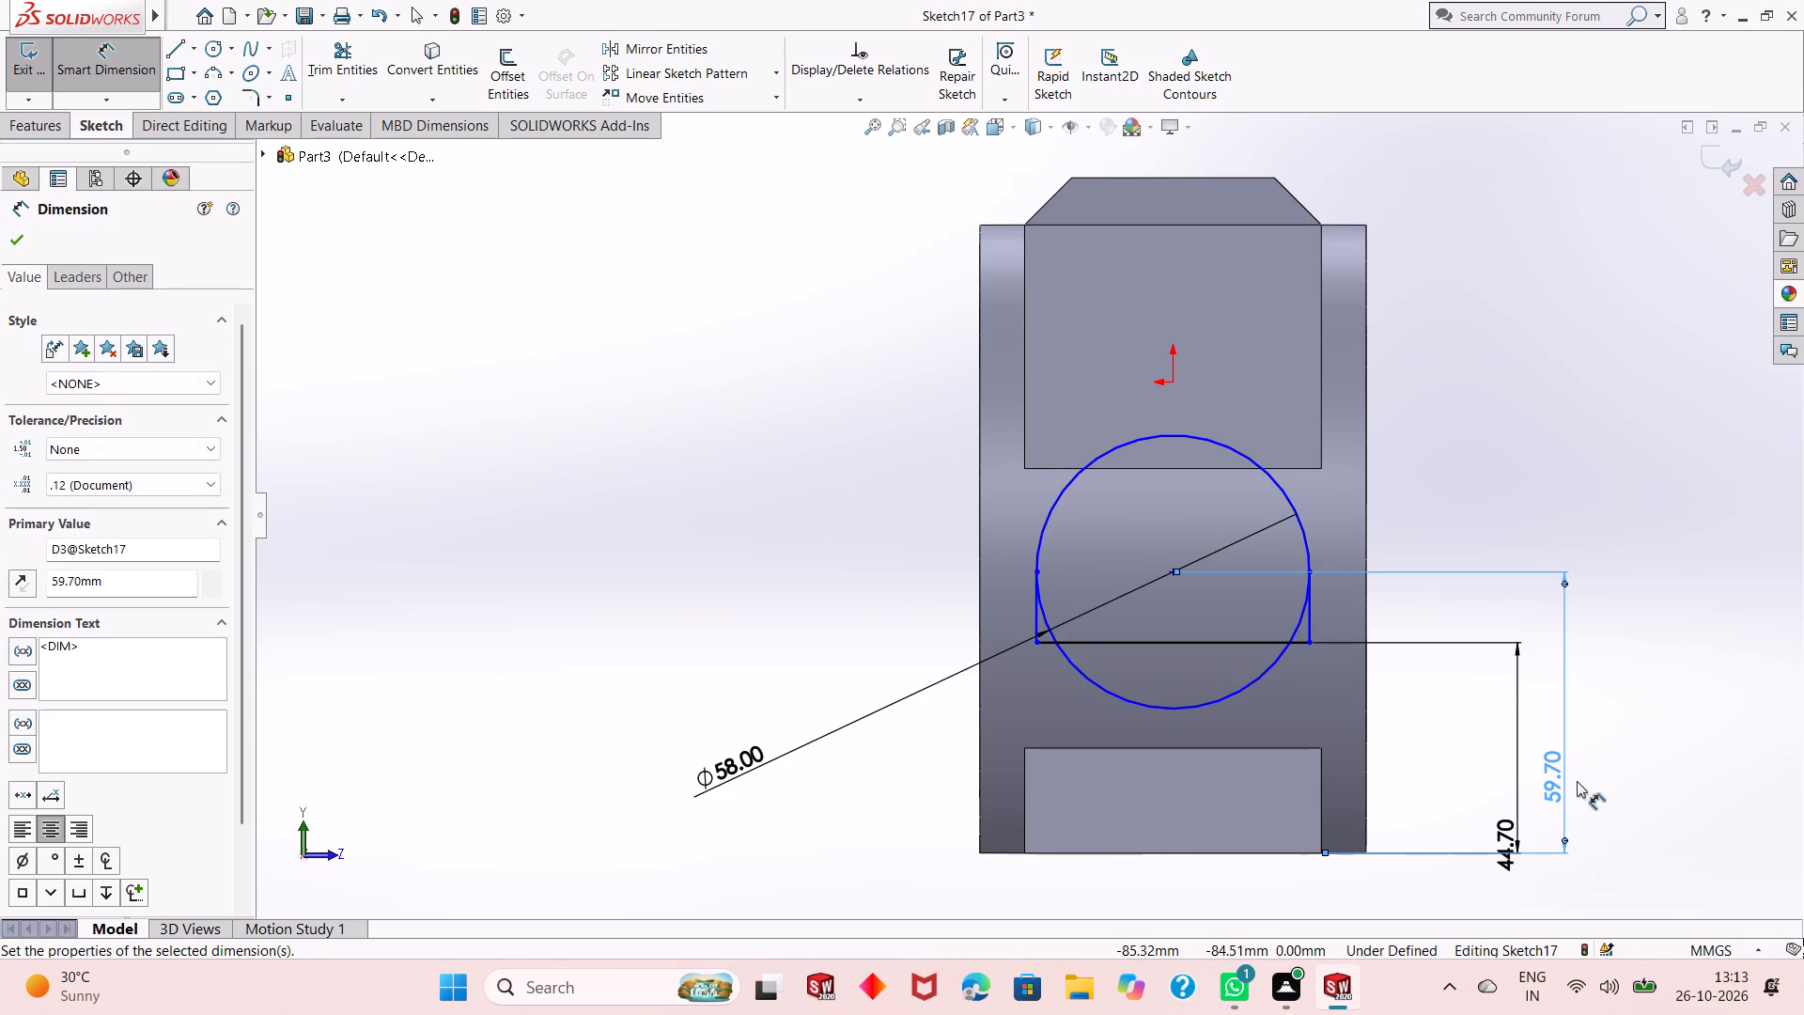
right_click(1522, 478)
click(1549, 539)
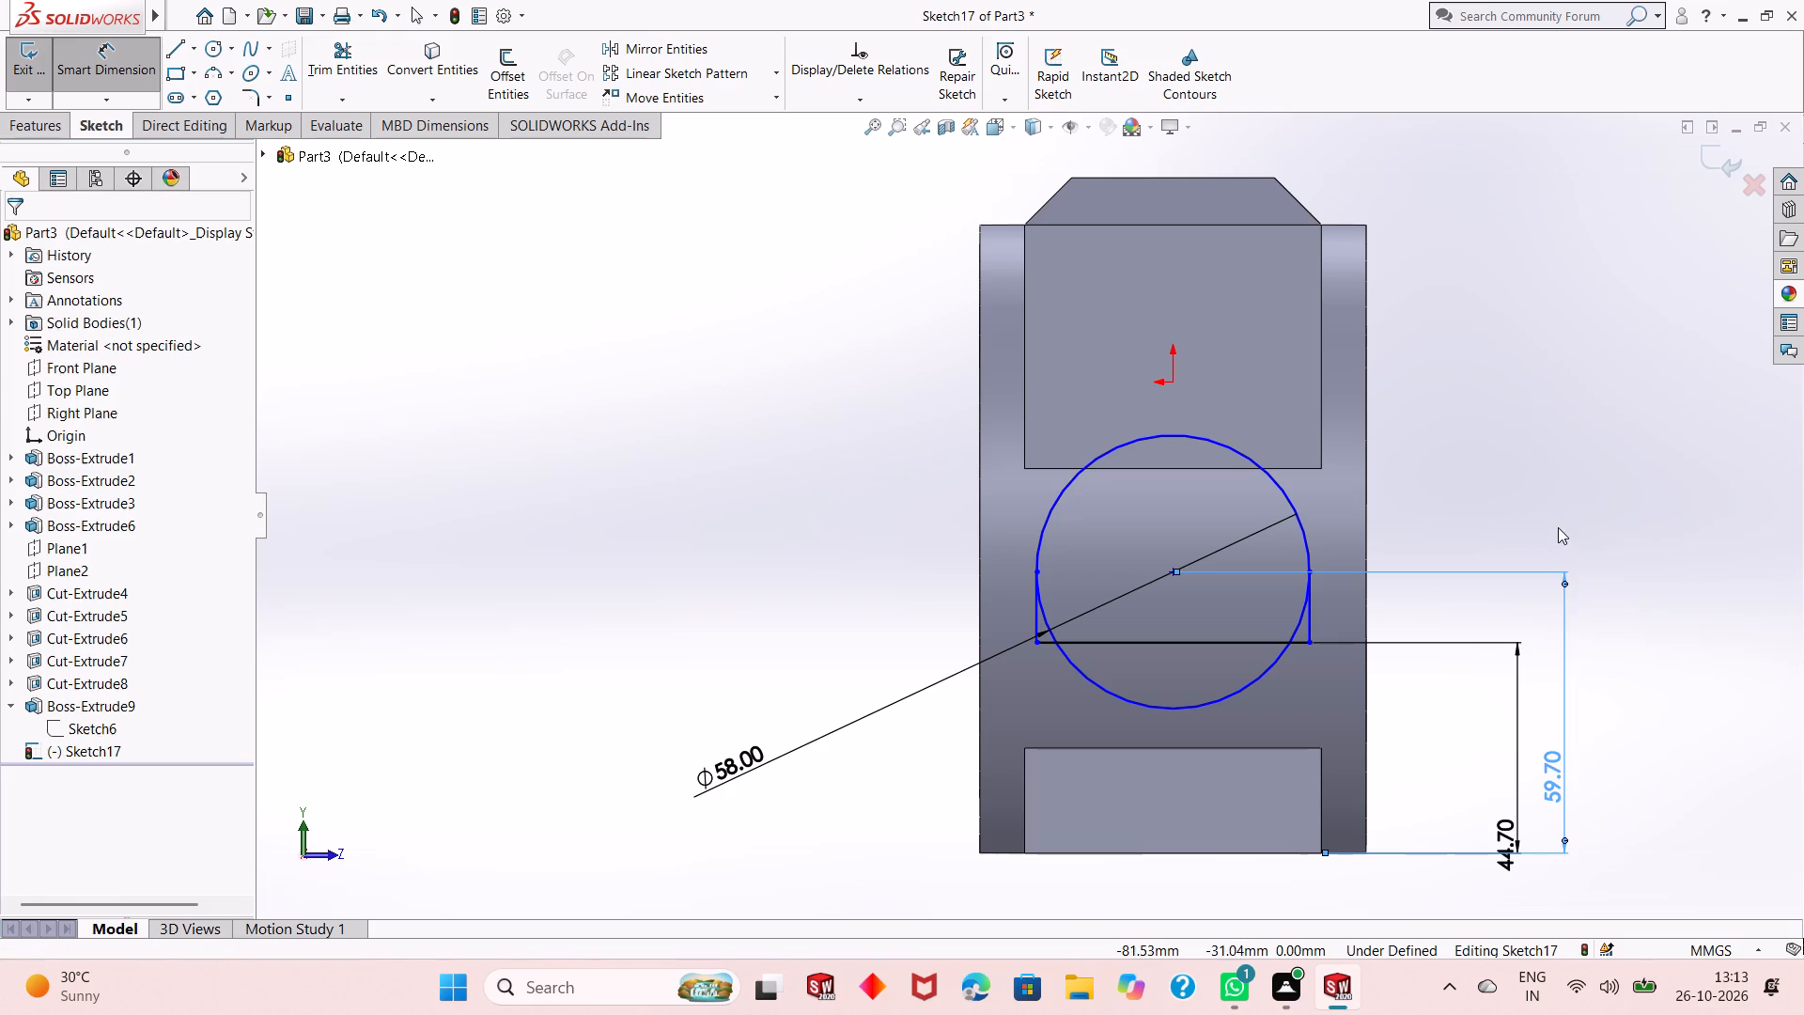
Add a Vertical relation between the circle's centre and the origin.
click(1173, 569)
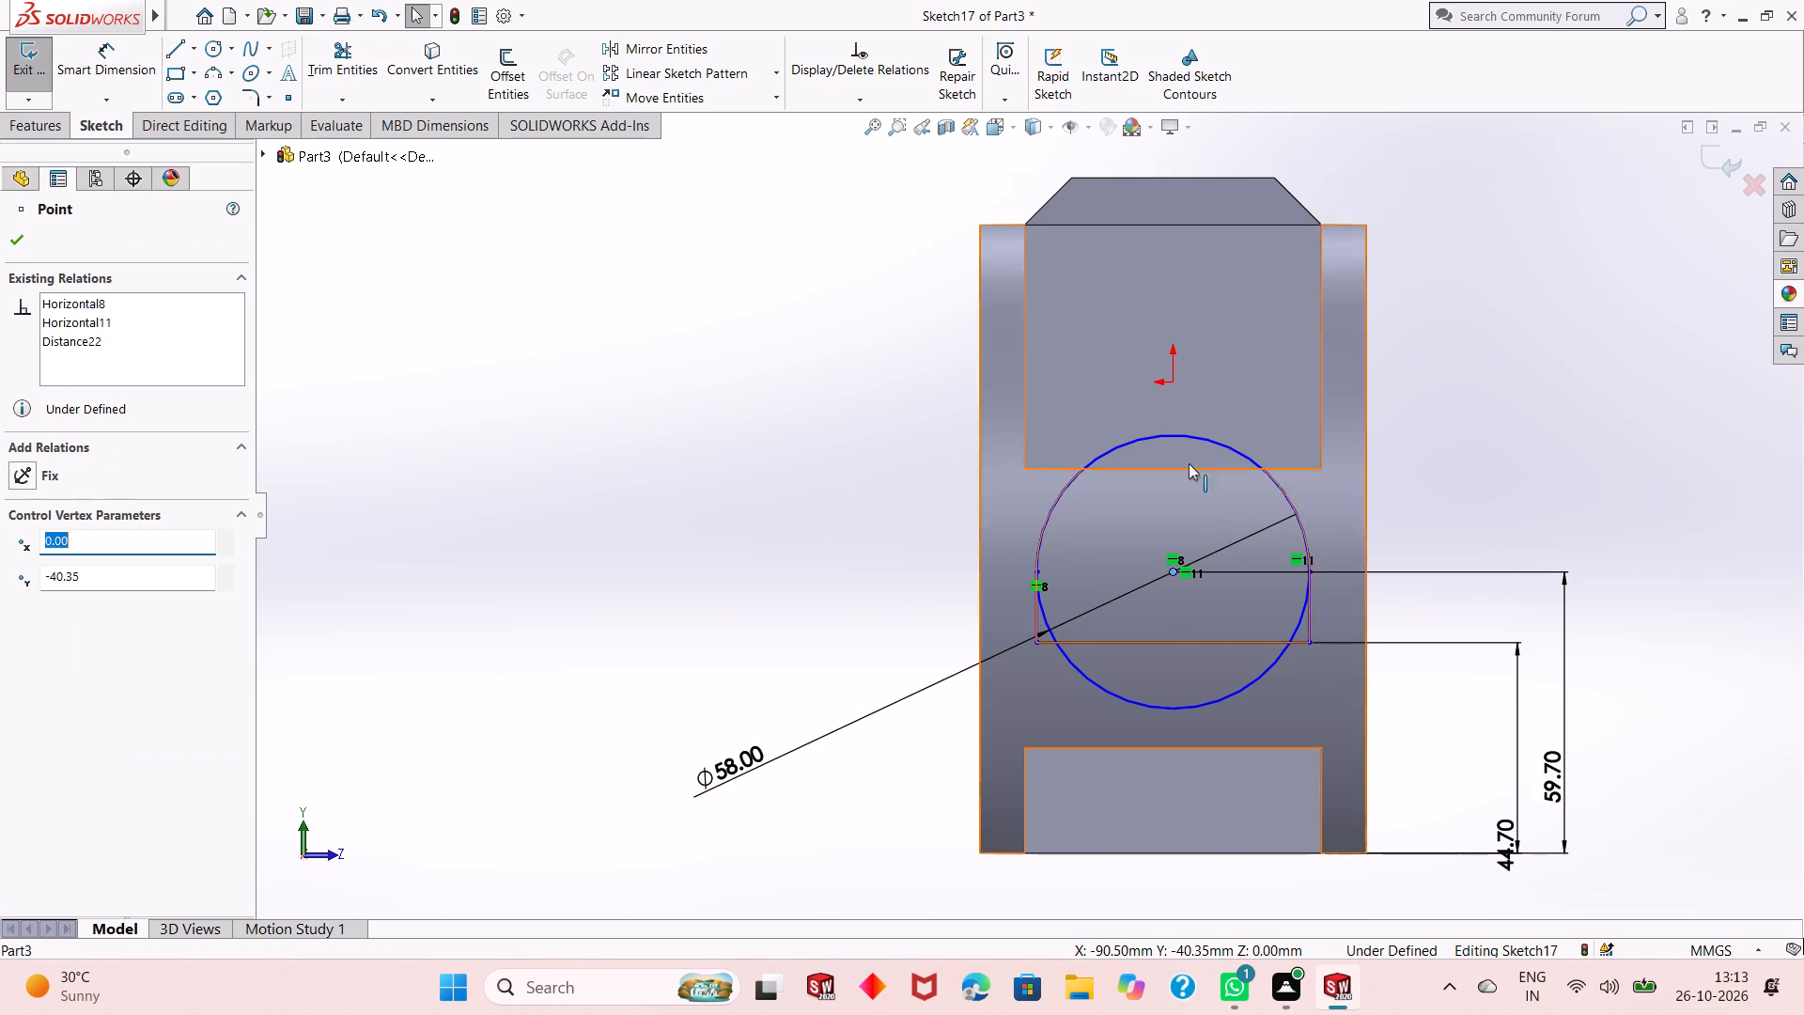
ctrl+click(1174, 387)
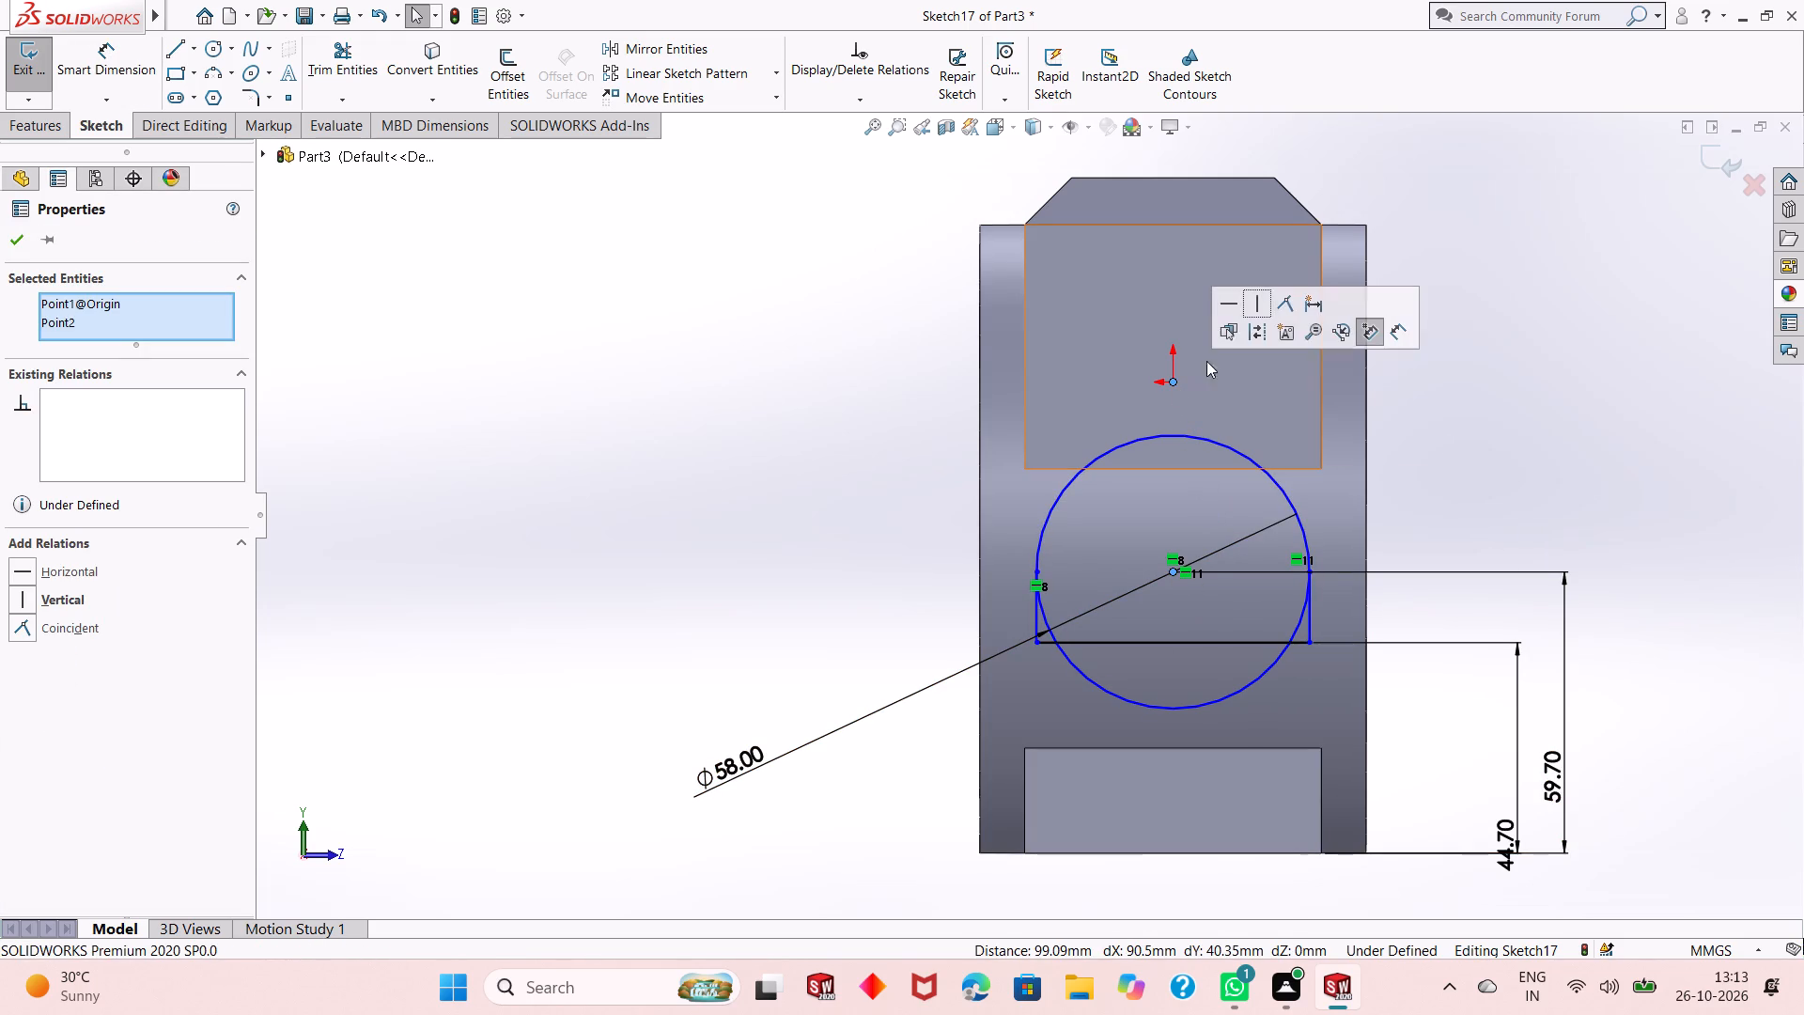
click(1268, 296)
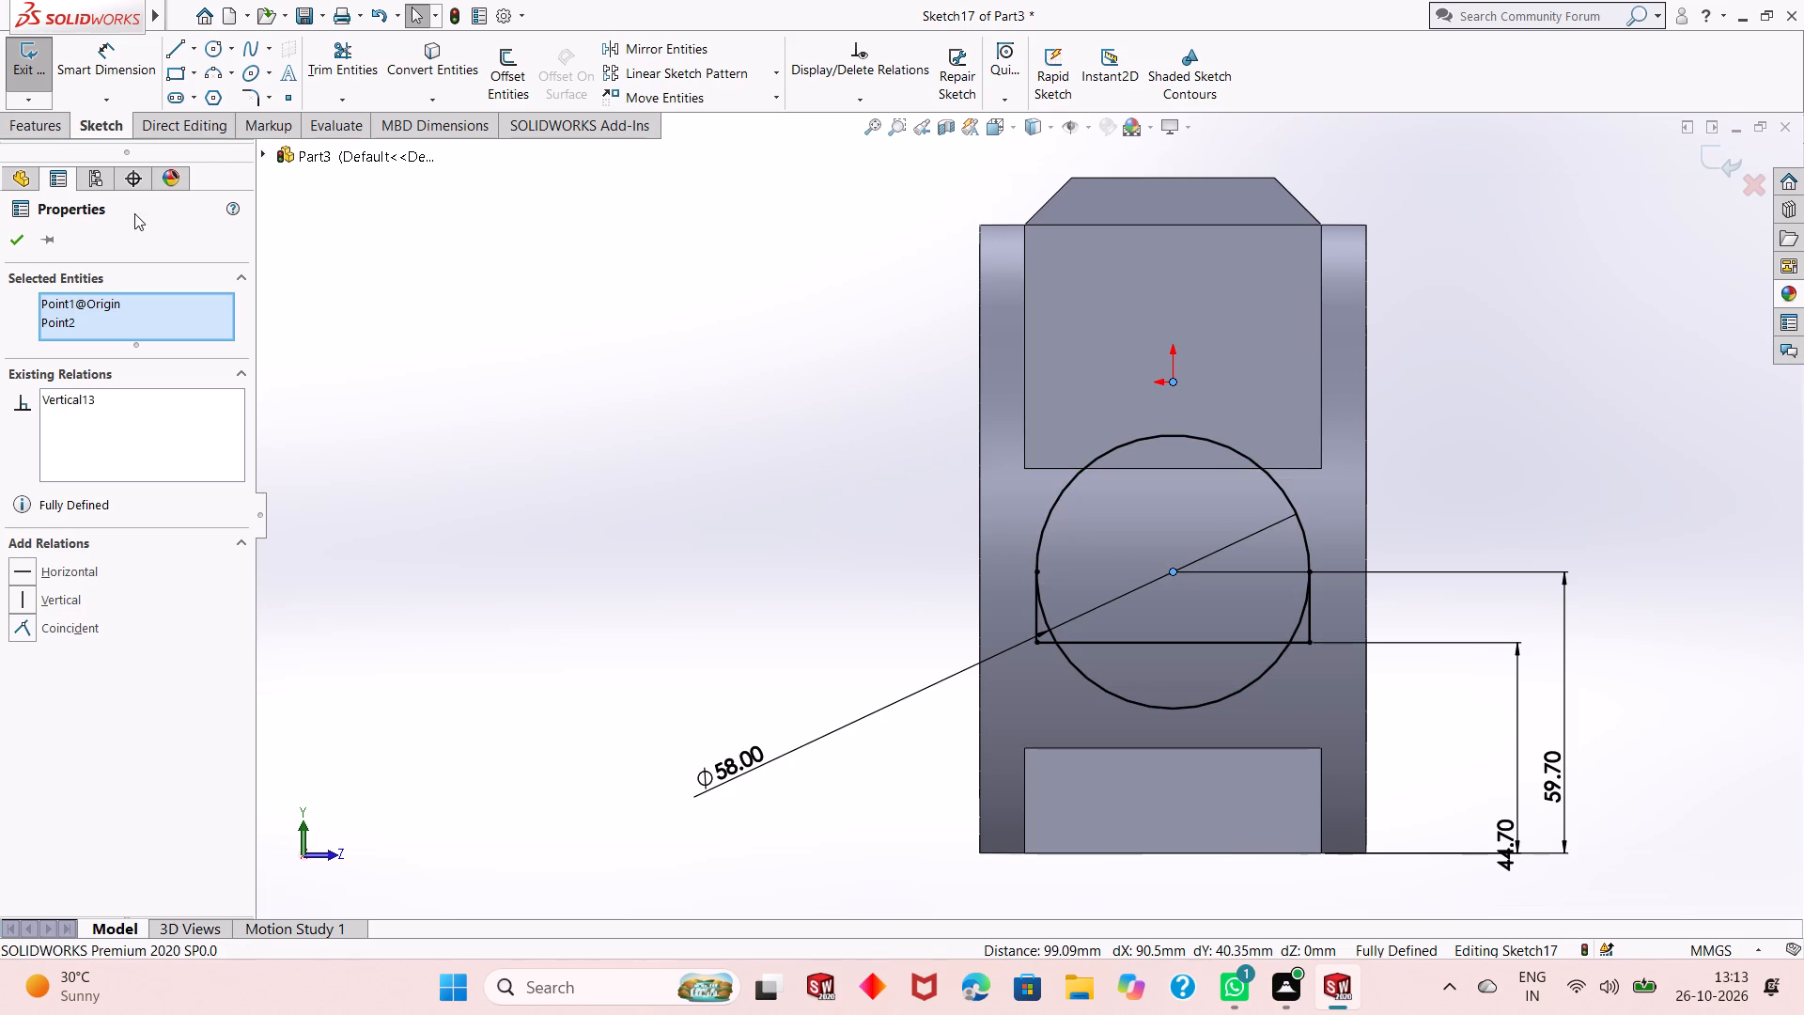
click(29, 244)
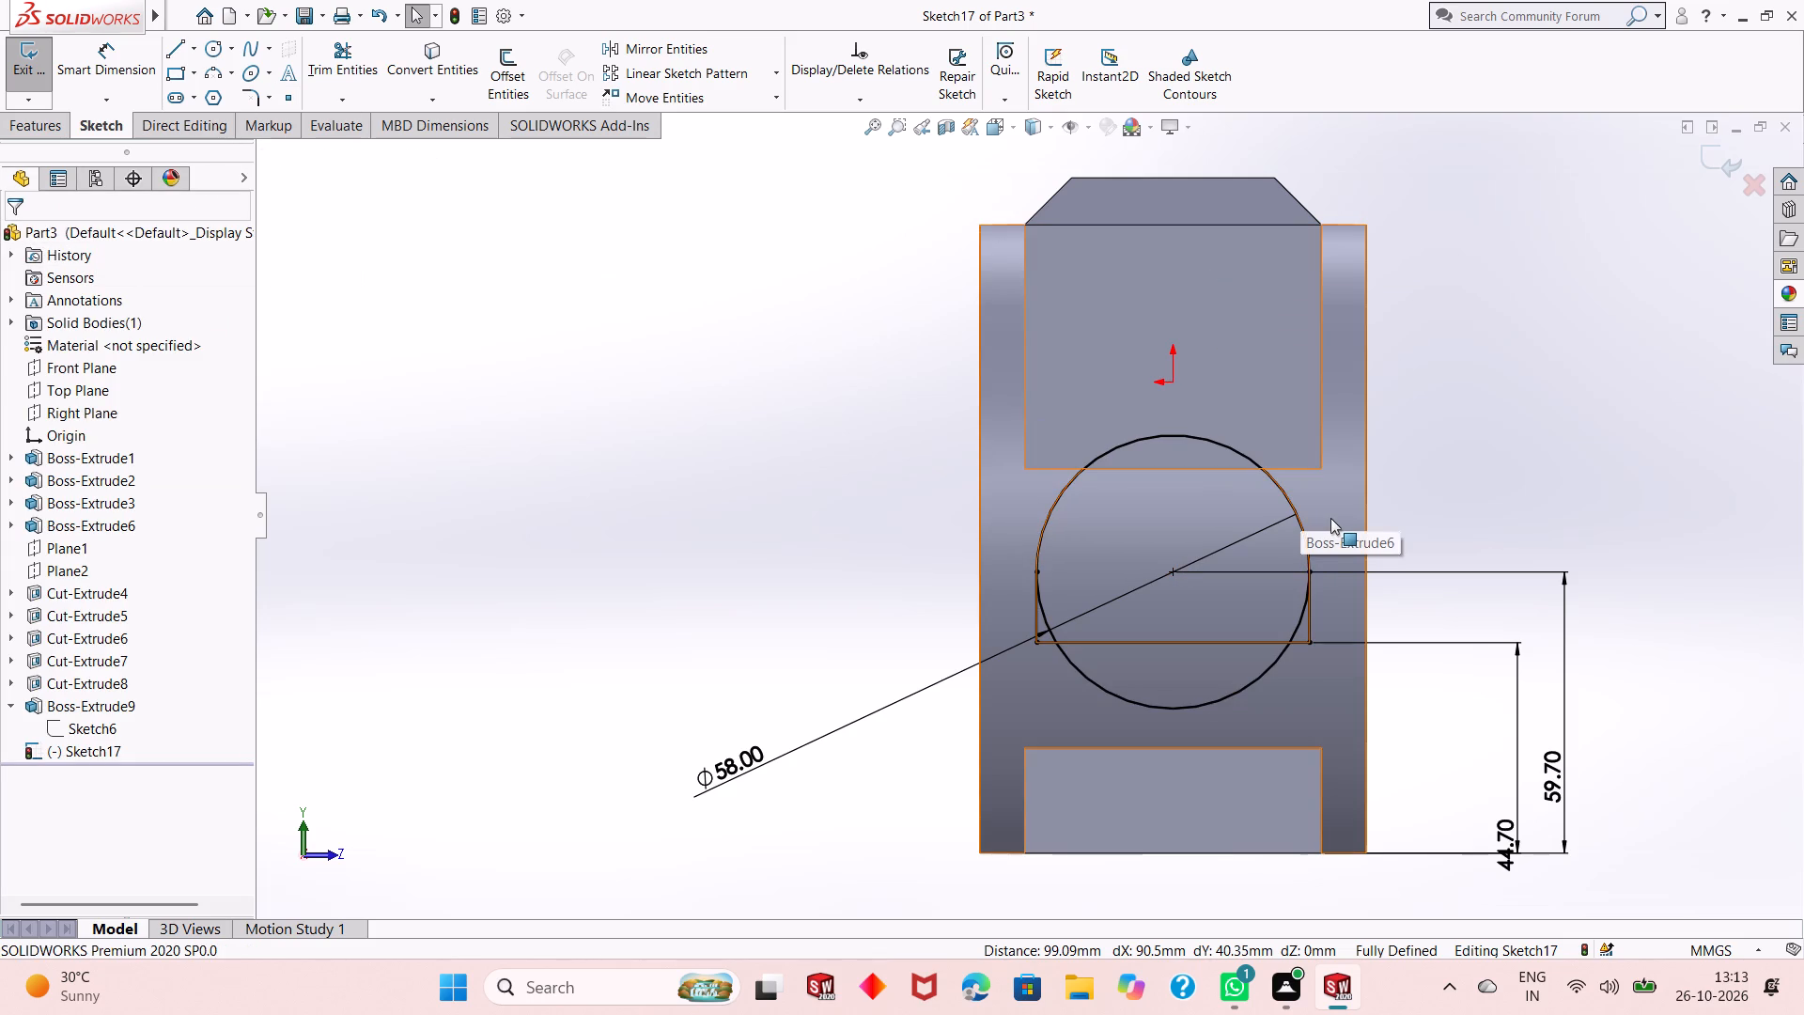
Trim away the circle's lower arcs, leaving an arch closed by the two vertical lines and the horizontal base line.
scroll(1236, 556, down, 1)
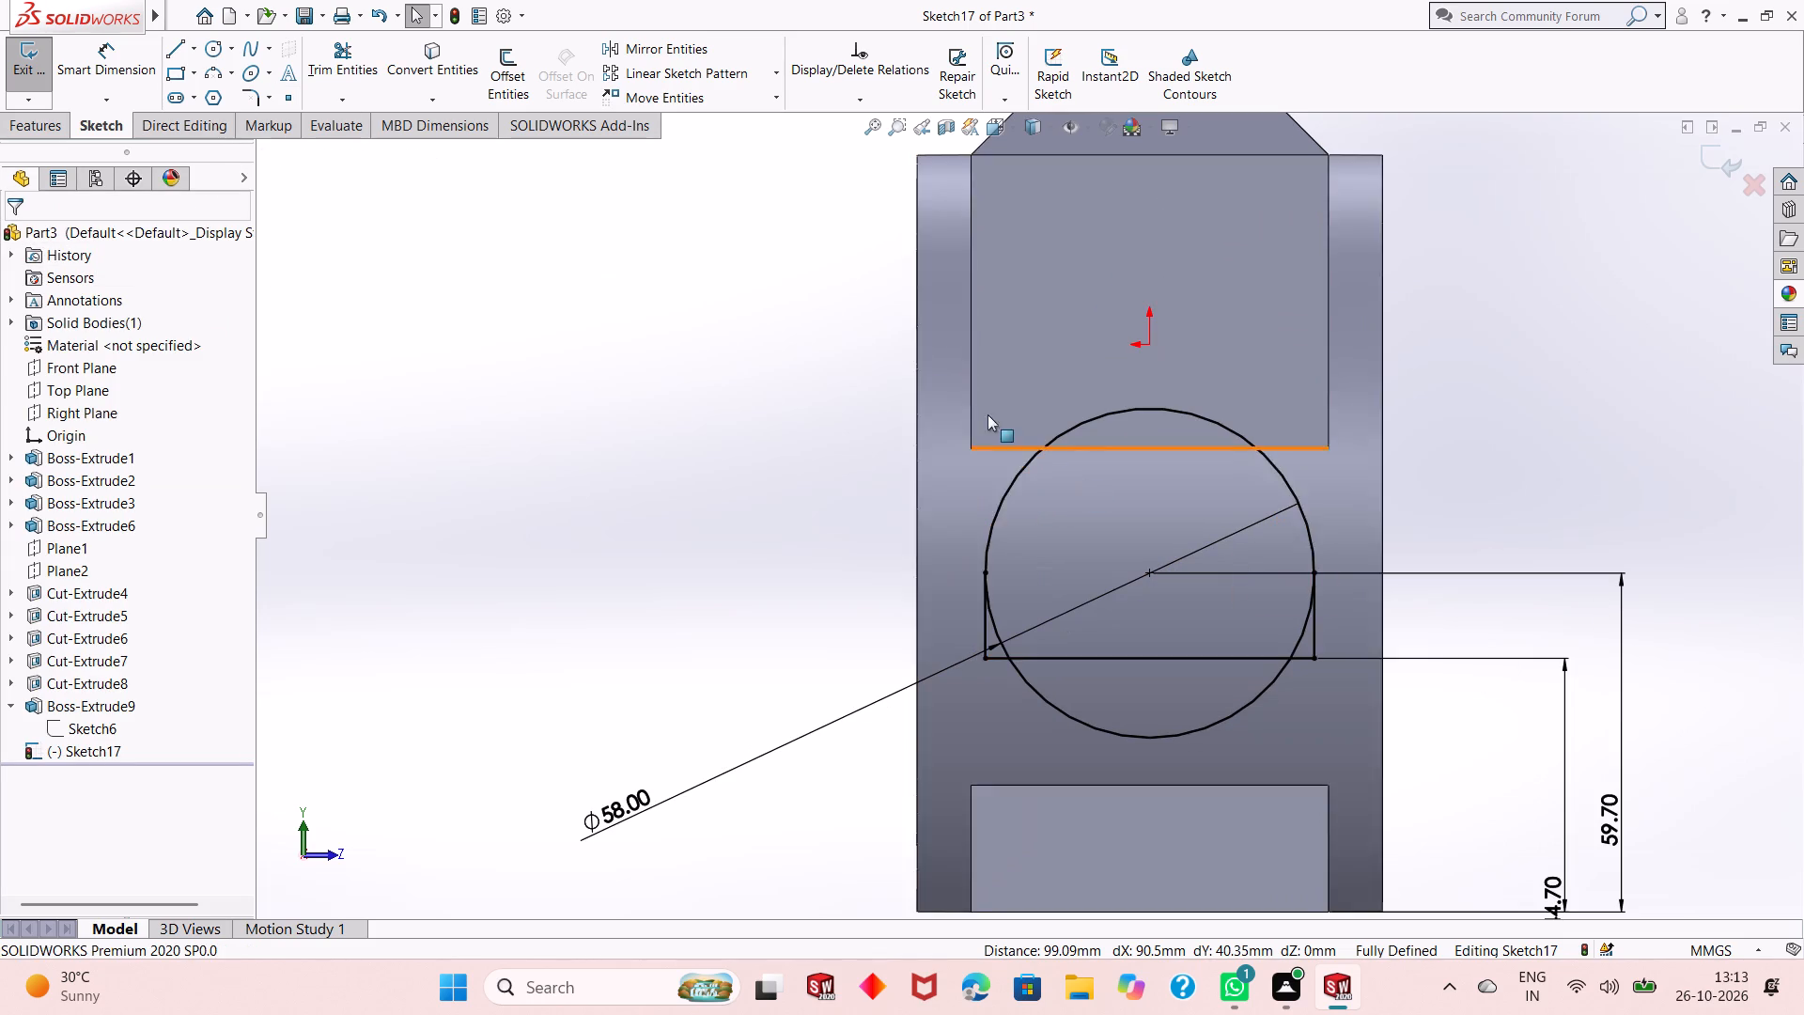
click(348, 62)
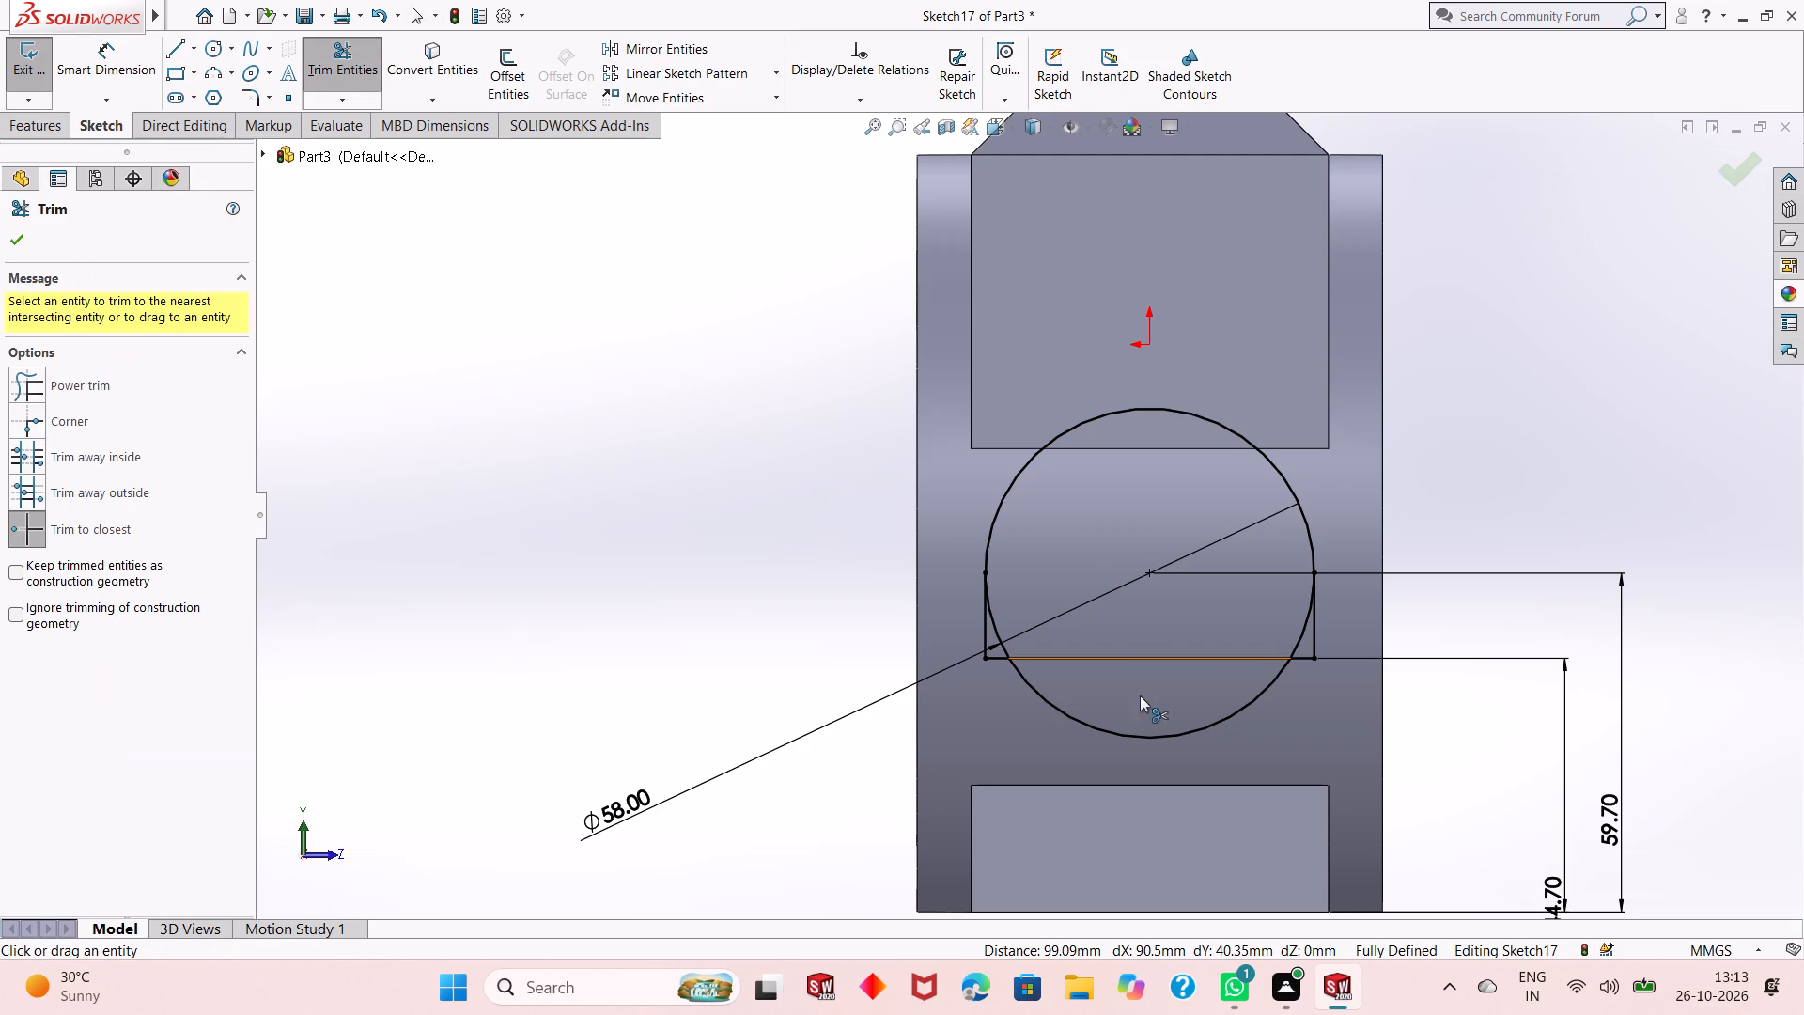
click(1145, 737)
click(1301, 624)
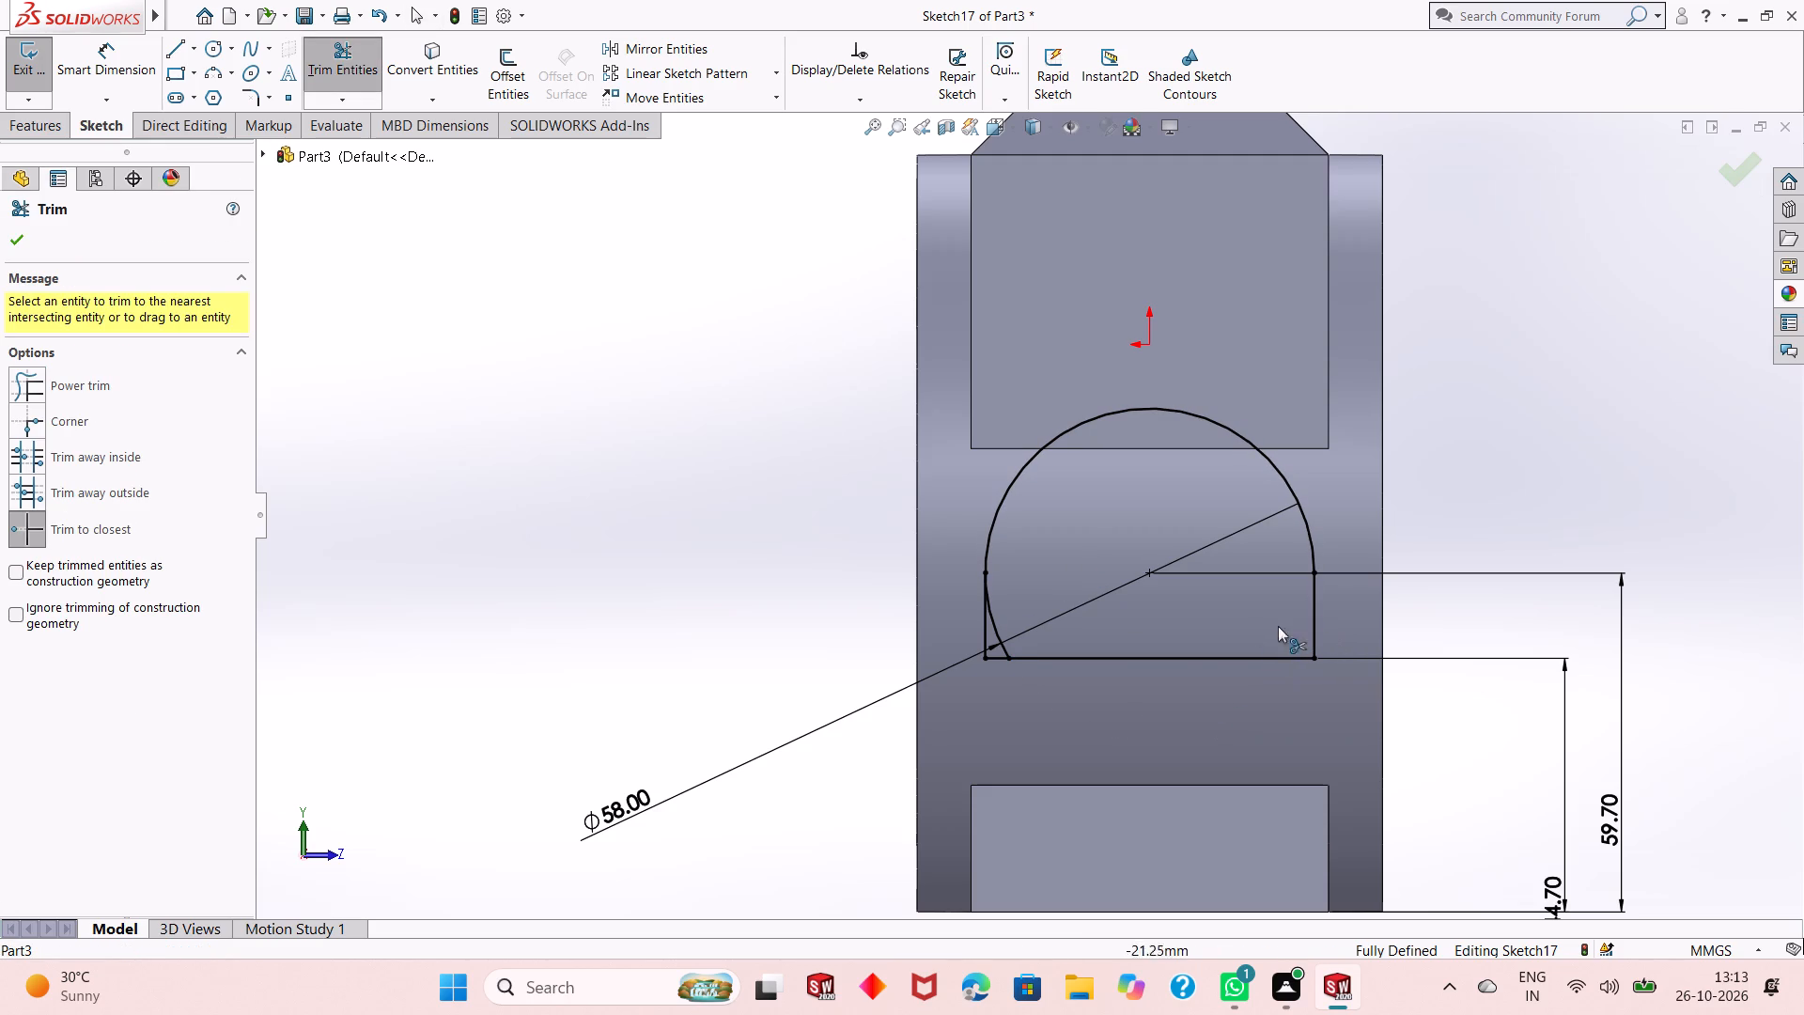
click(991, 619)
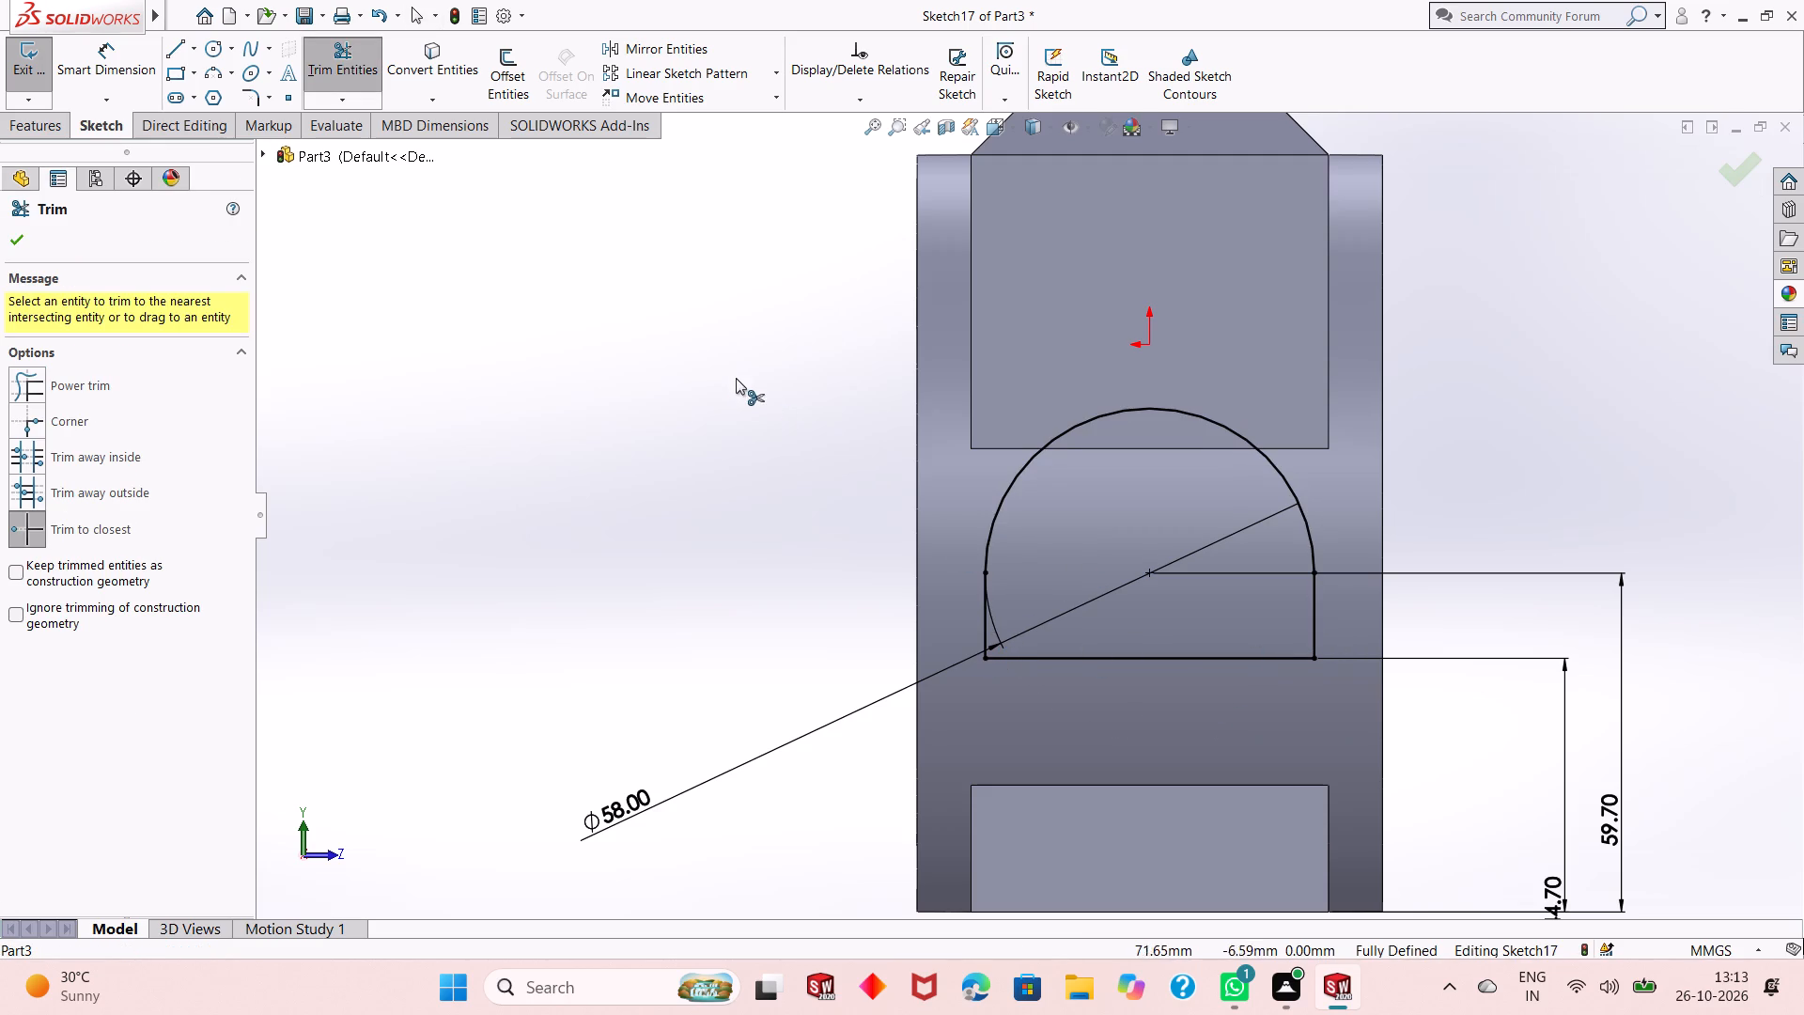
right_click(720, 367)
click(740, 416)
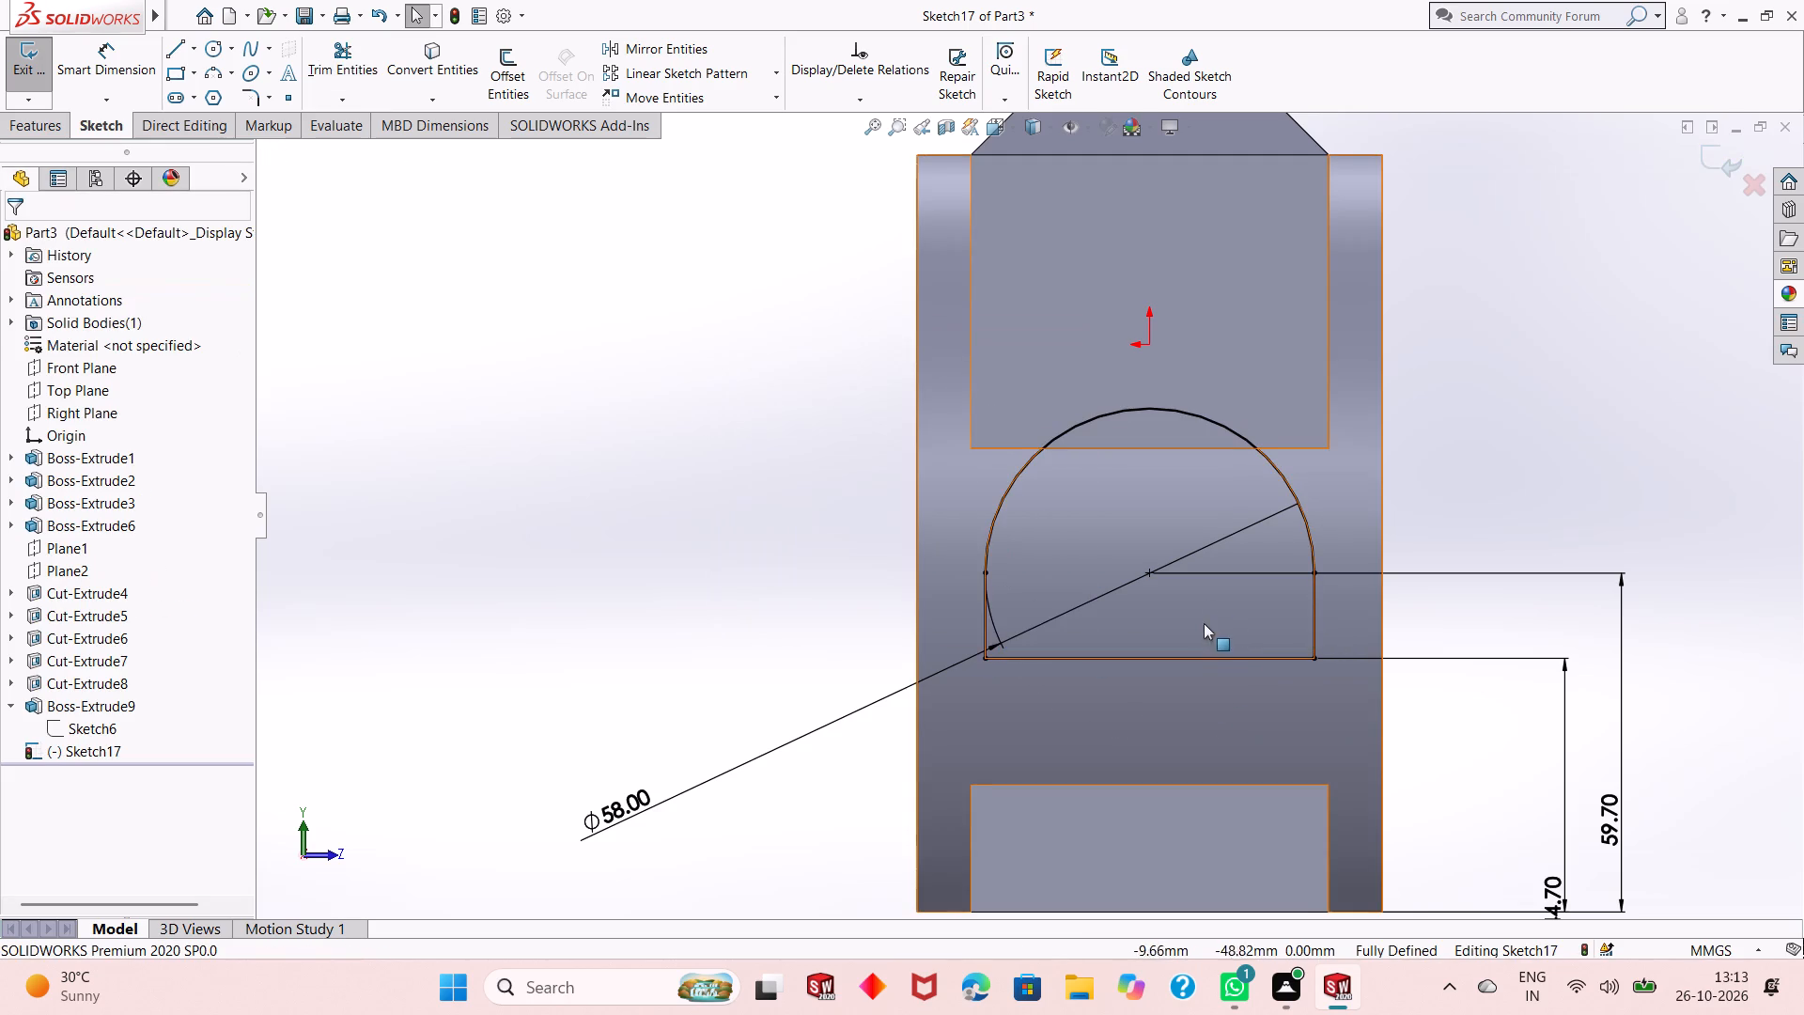
Extrude the arched profile as a boss with the Up To Next end condition toward the cylinder, merging the result.
scroll(1199, 614, up, 1)
middle_drag(1188, 606, 1294, 570)
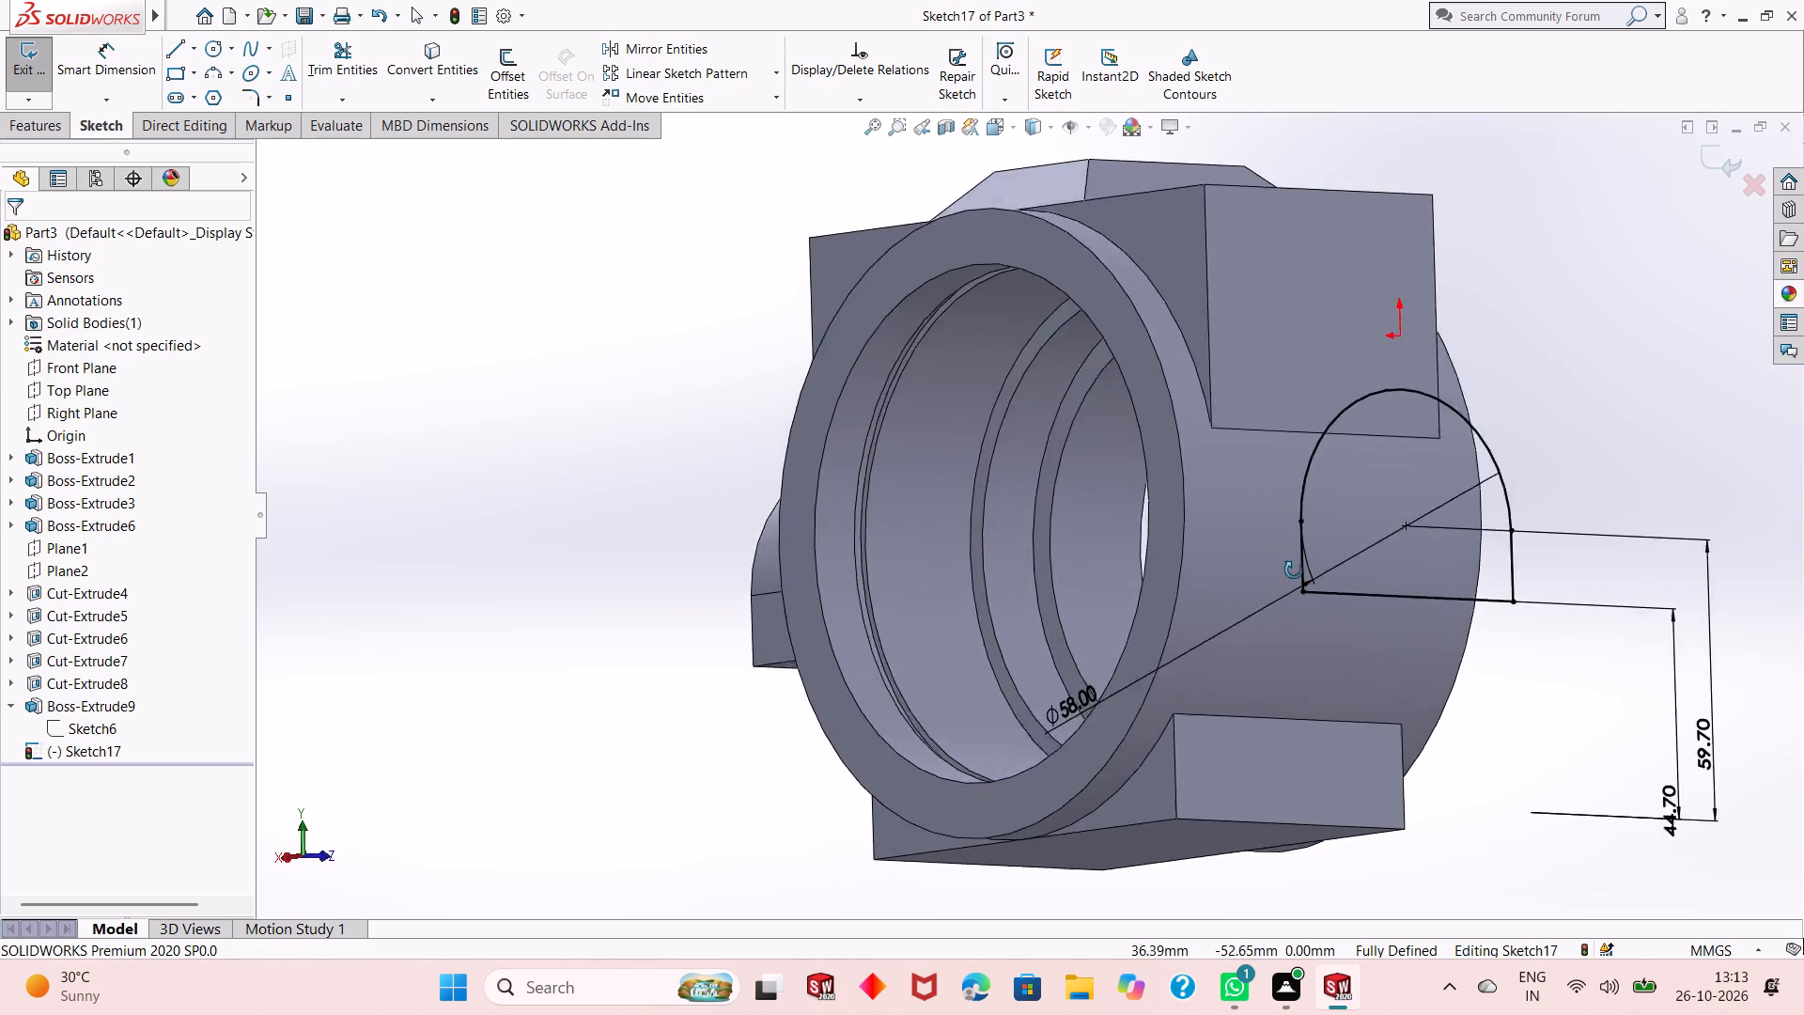
middle_drag(1294, 570, 1378, 587)
middle_drag(1358, 609, 1306, 629)
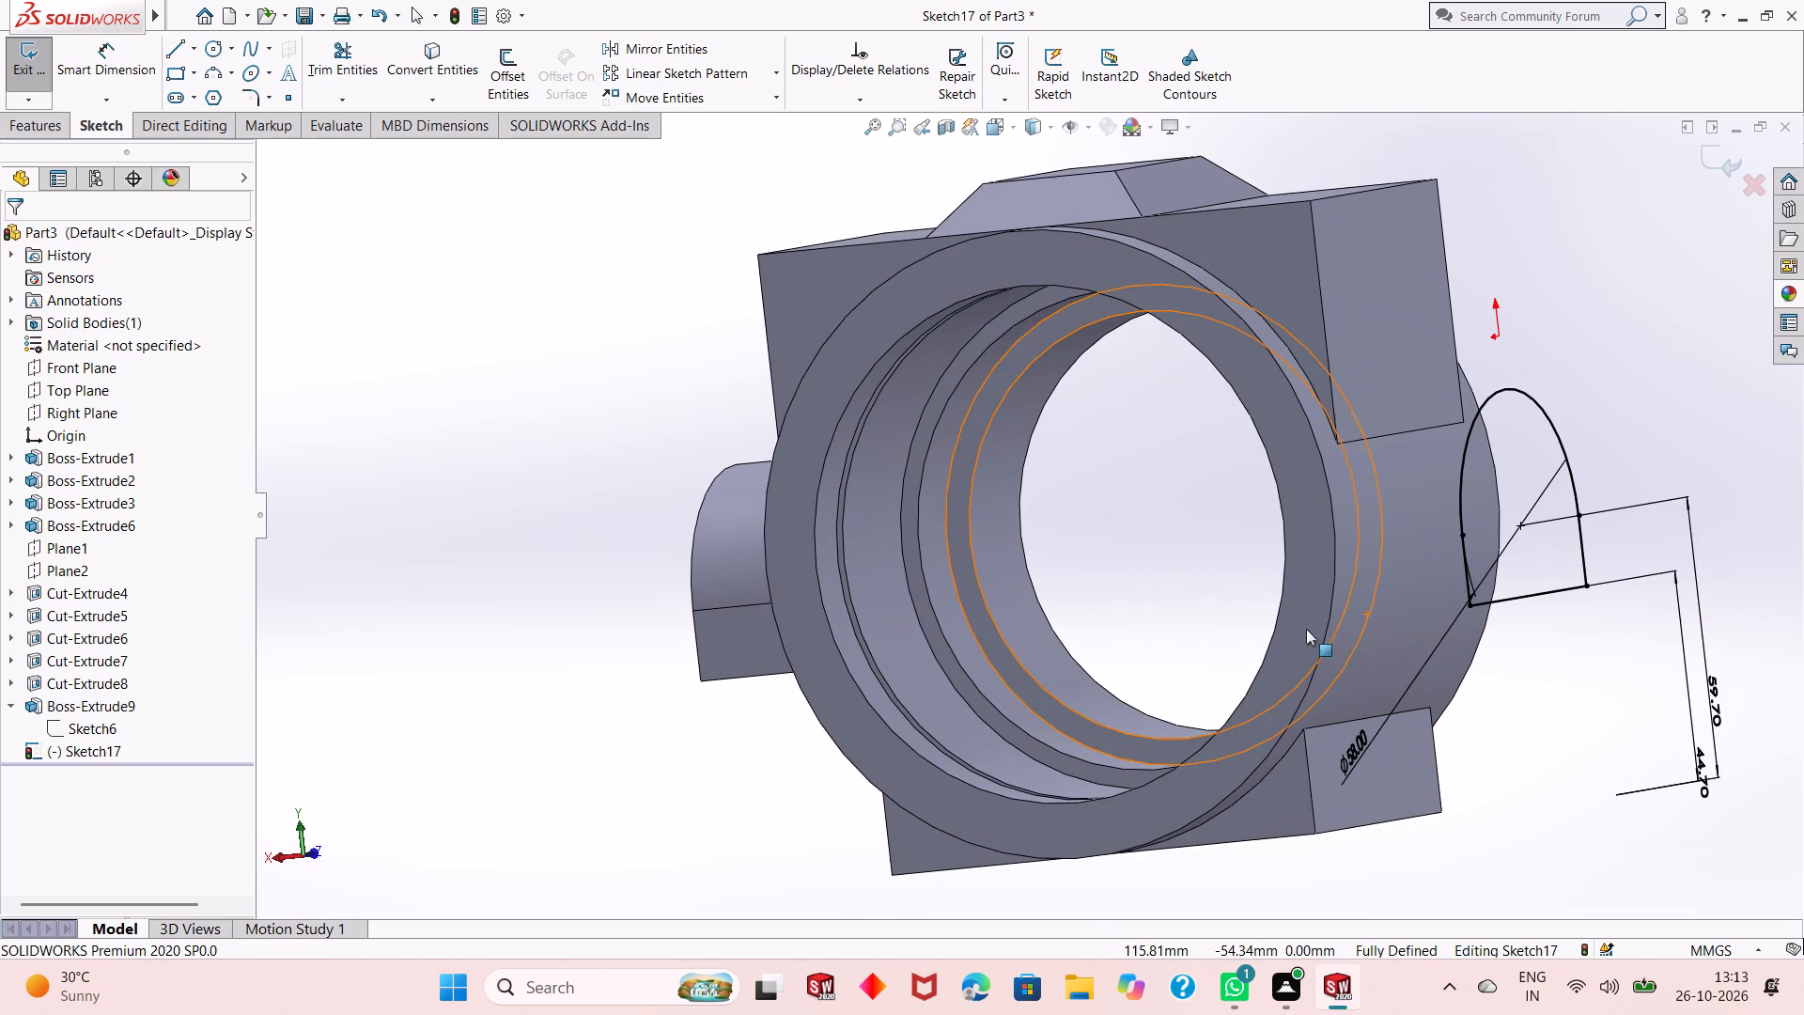
click(14, 121)
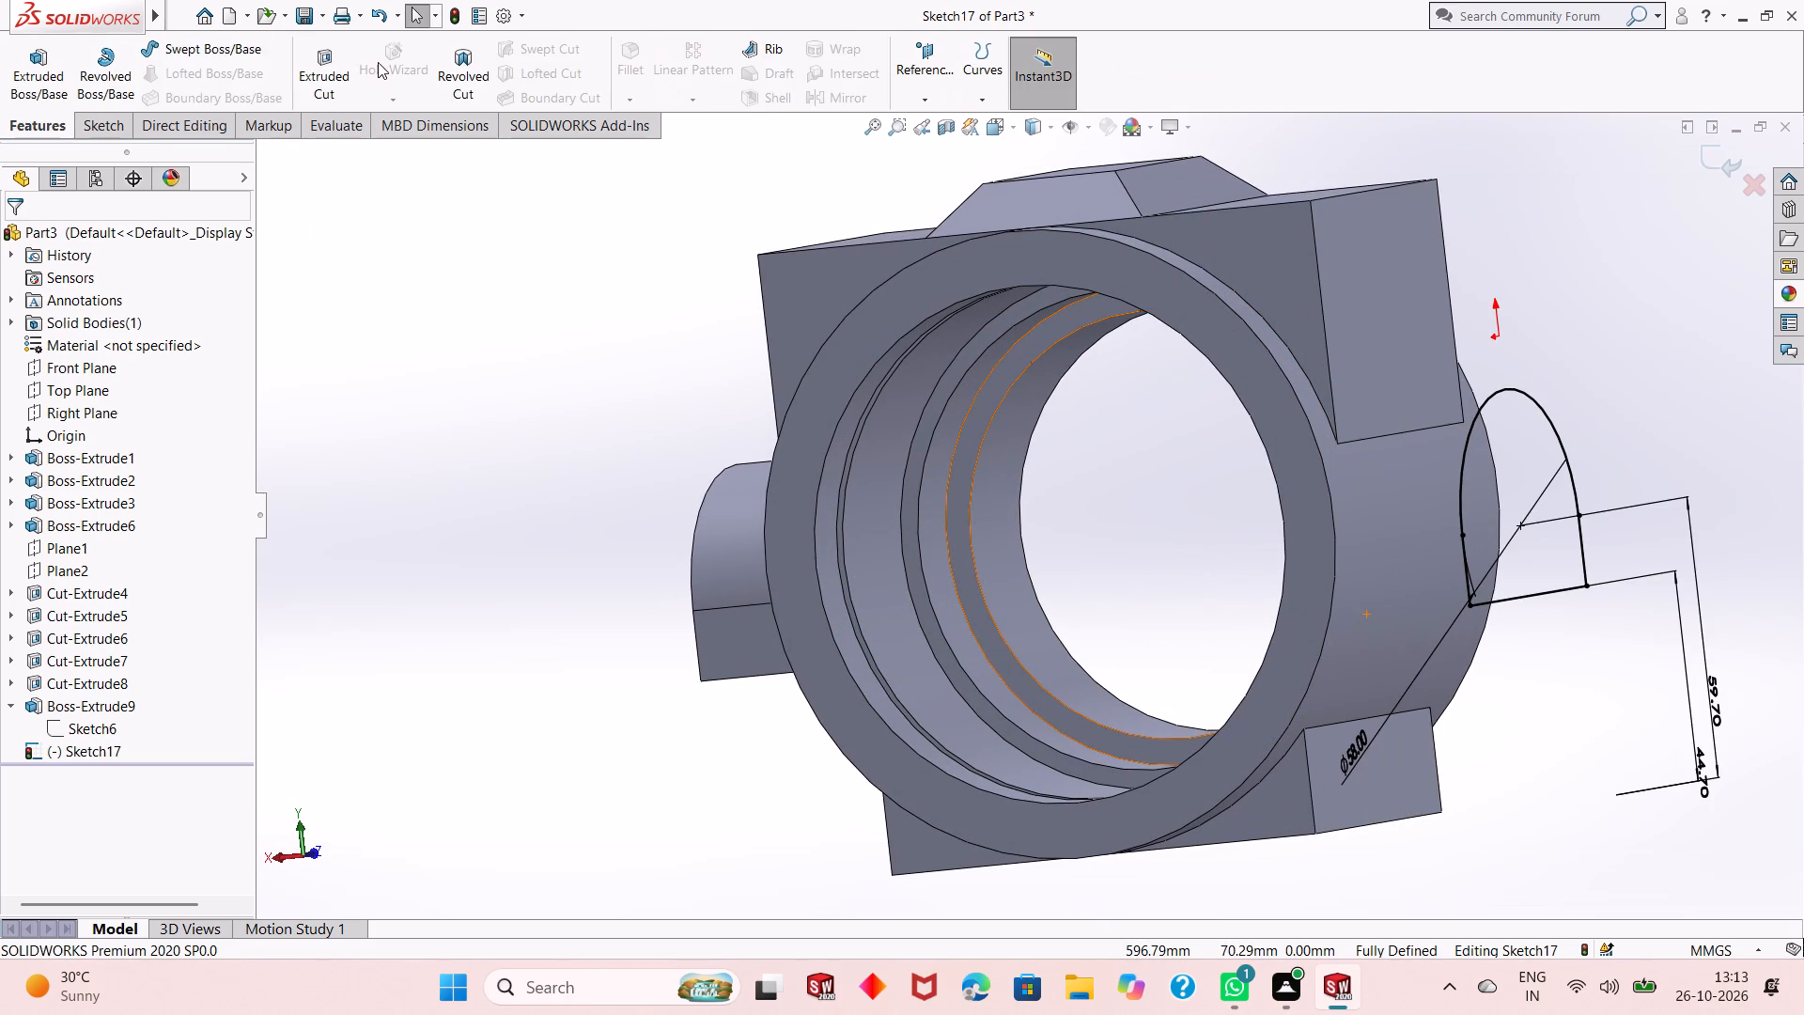
click(54, 80)
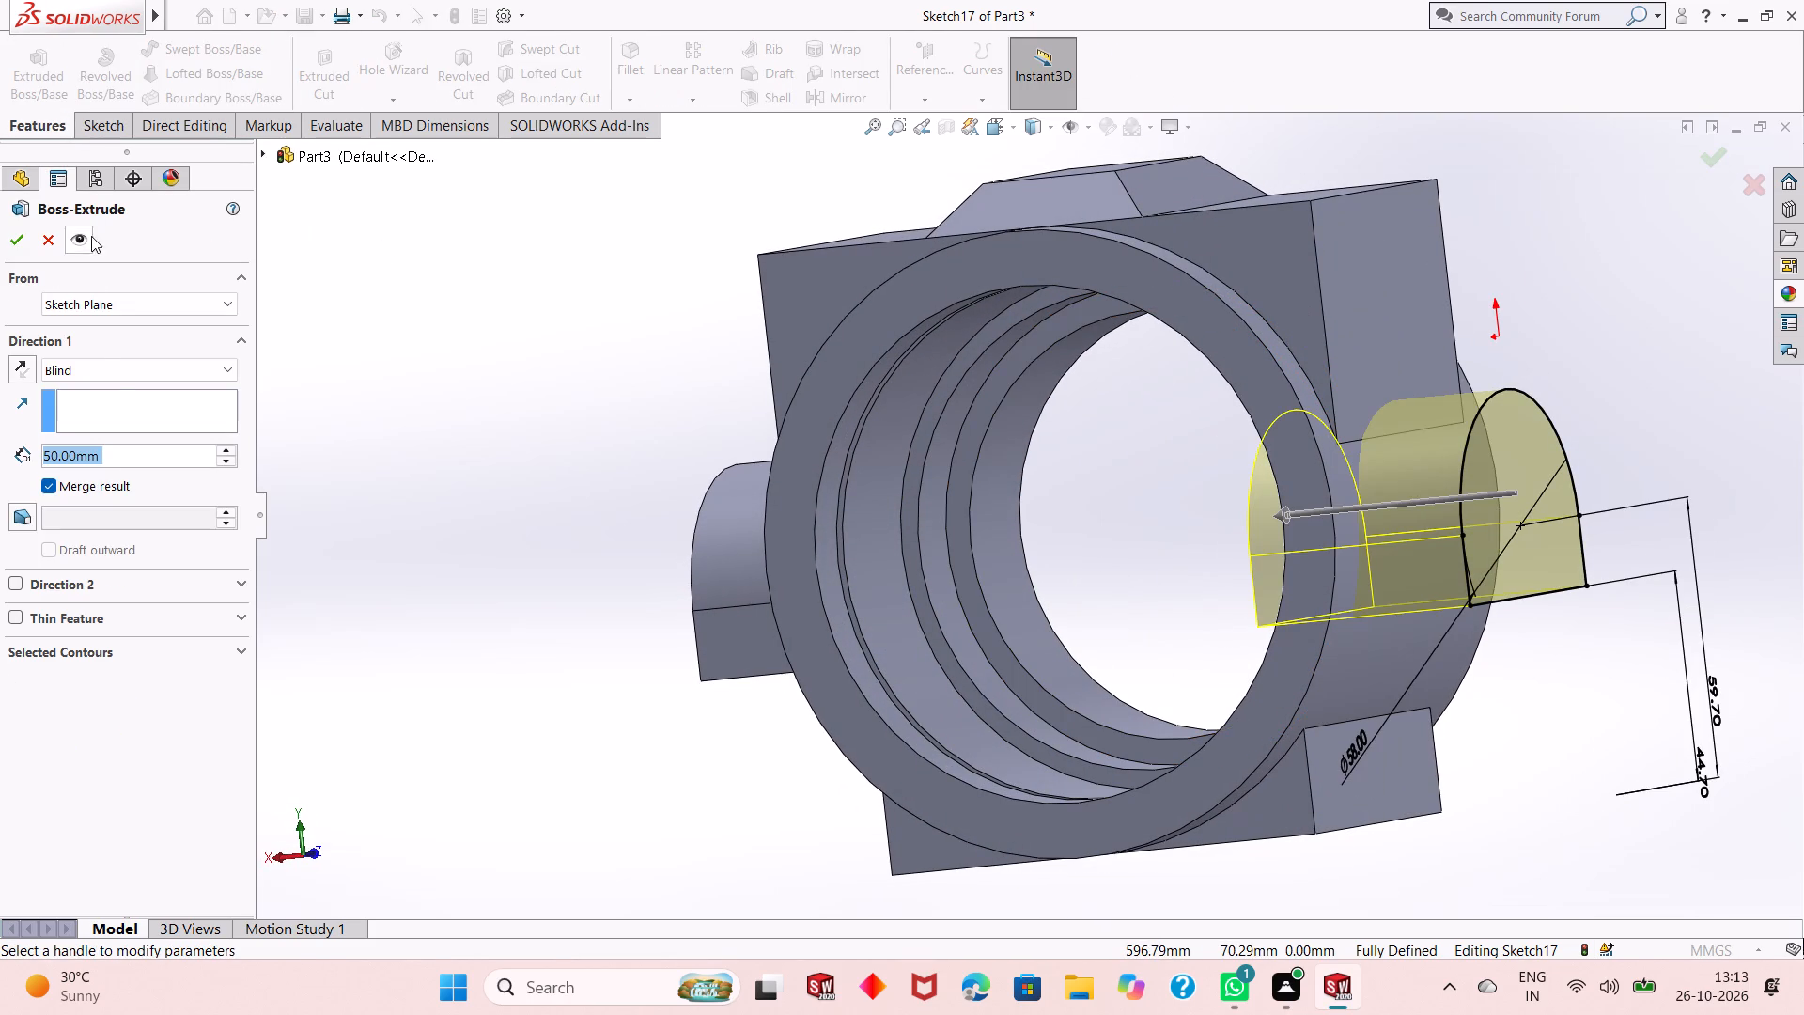
click(167, 362)
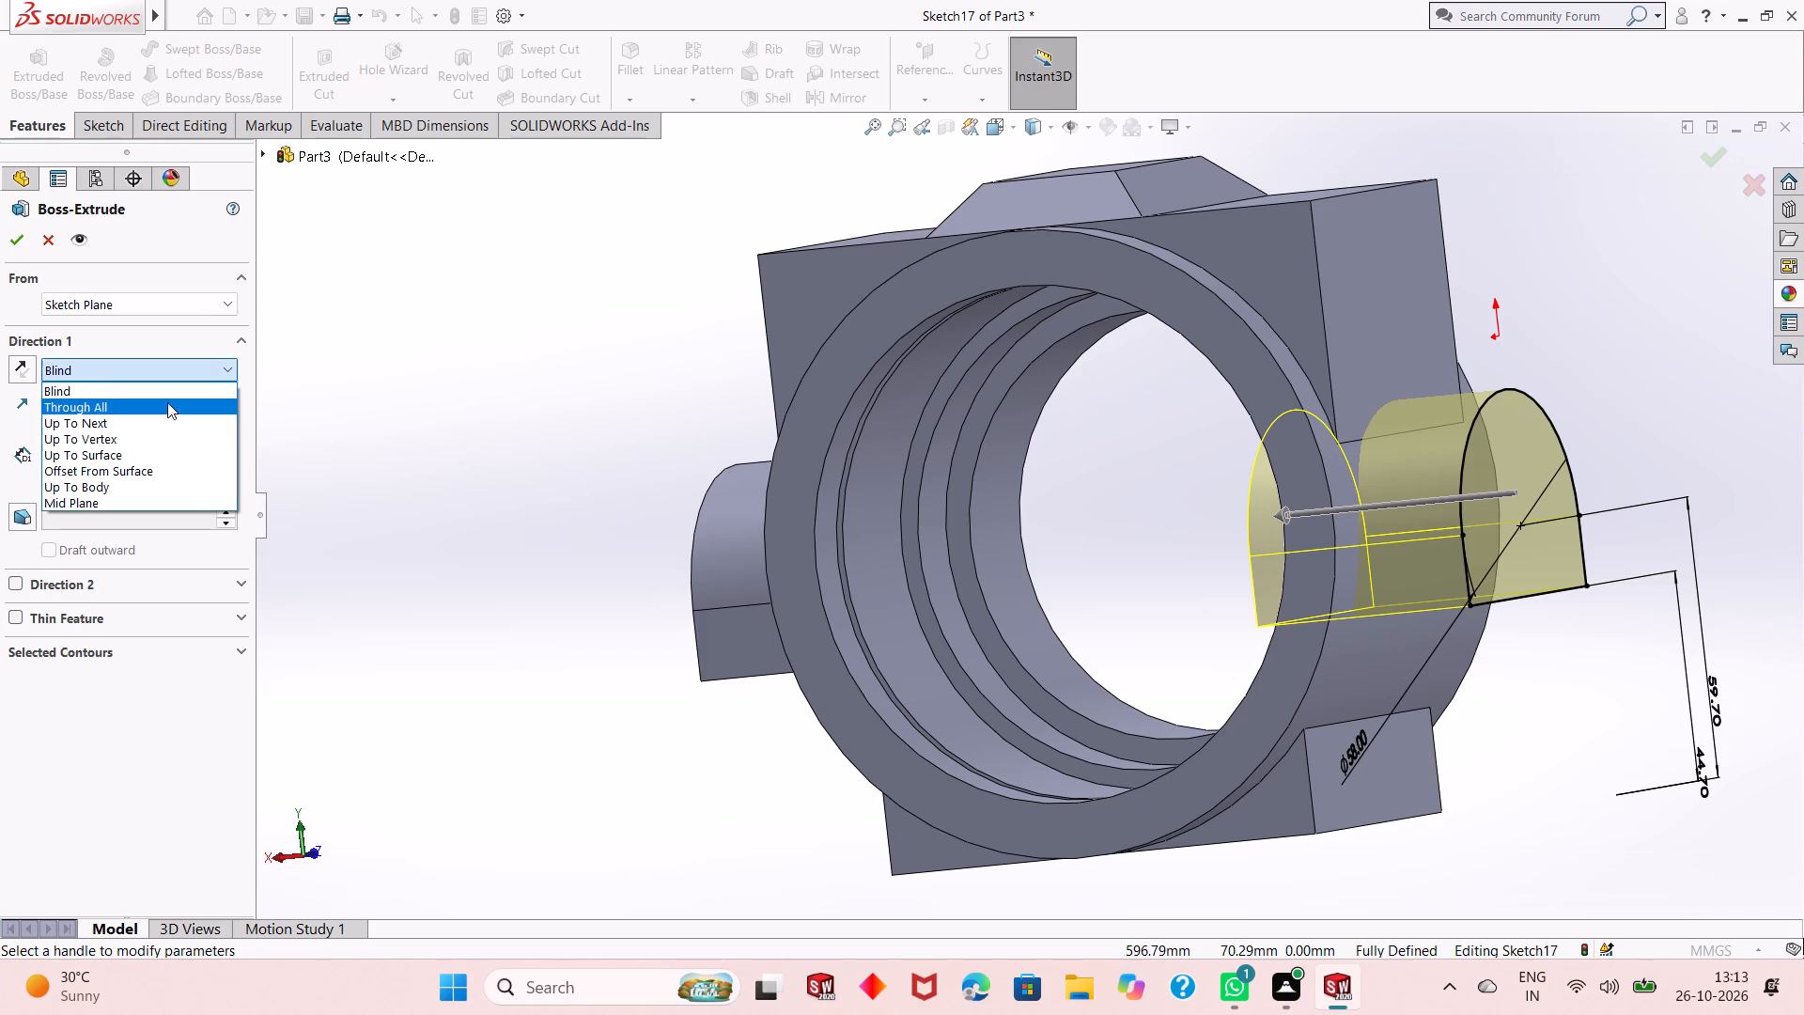
click(167, 422)
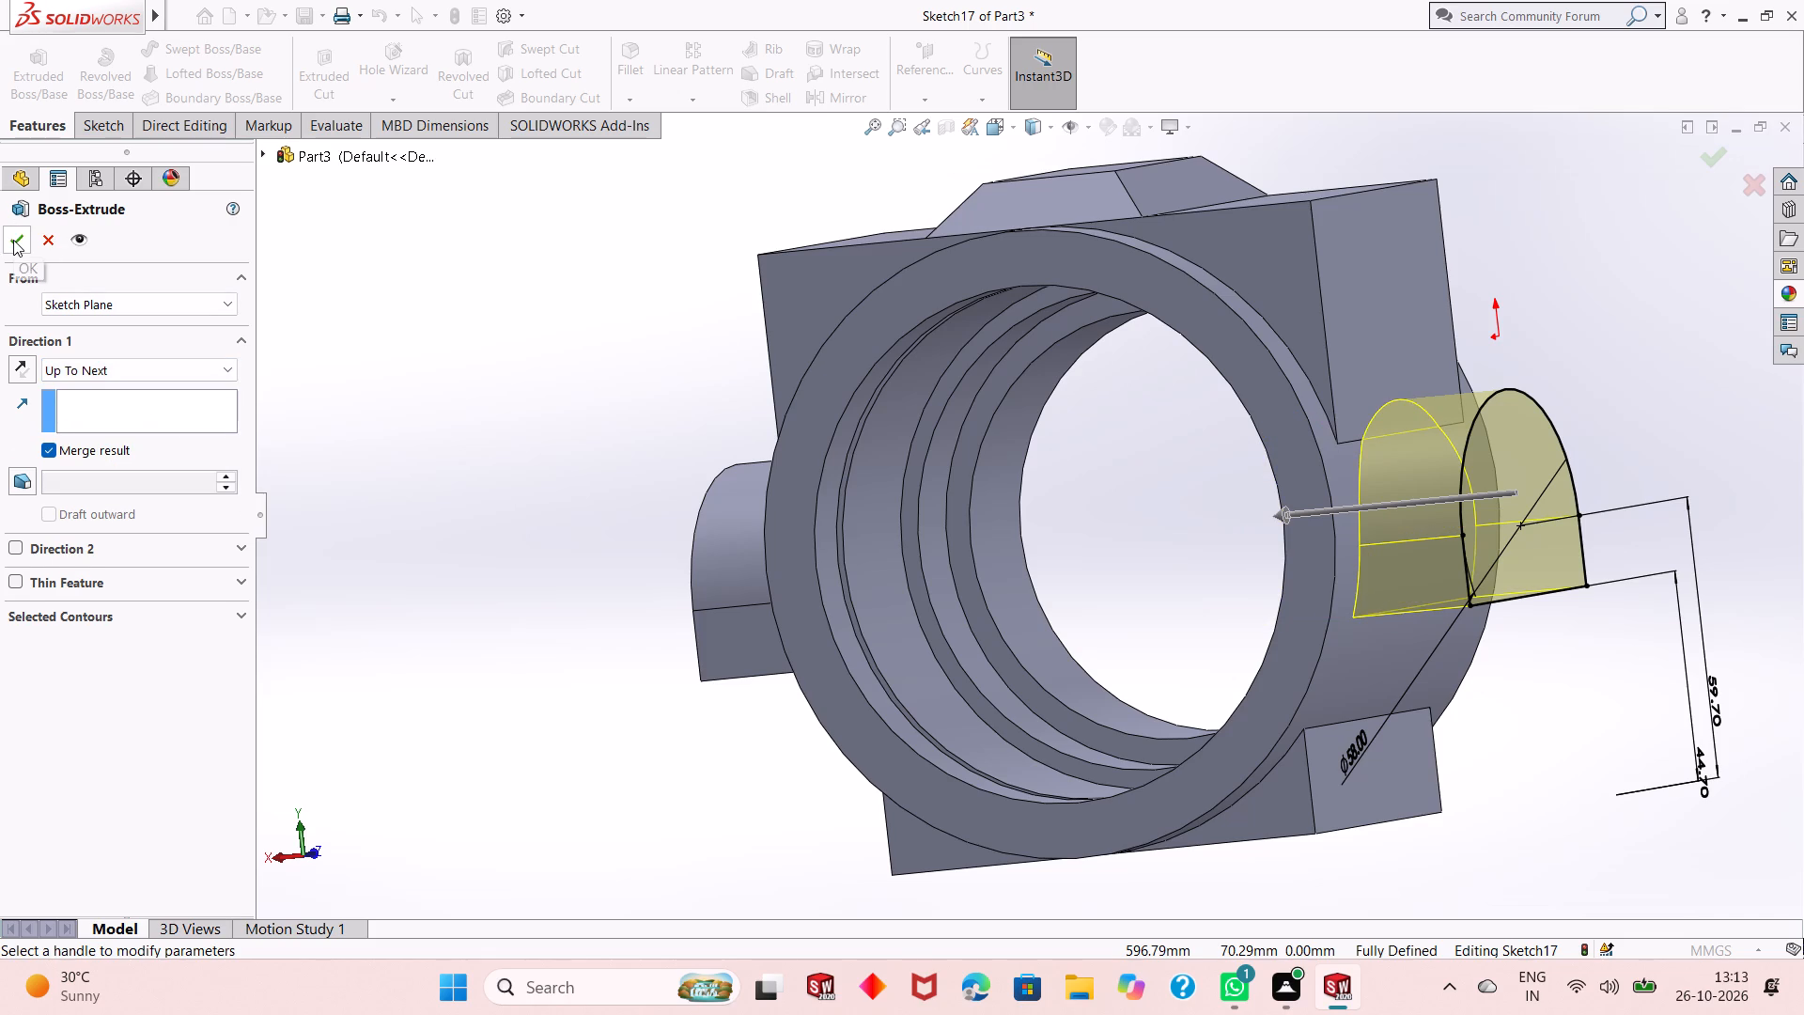
click(13, 240)
click(727, 383)
Start a sketch on the new arched boss's flat end face and draw a circle about 12.4 mm in diameter near its lower-left corner.
scroll(939, 493, up, 2)
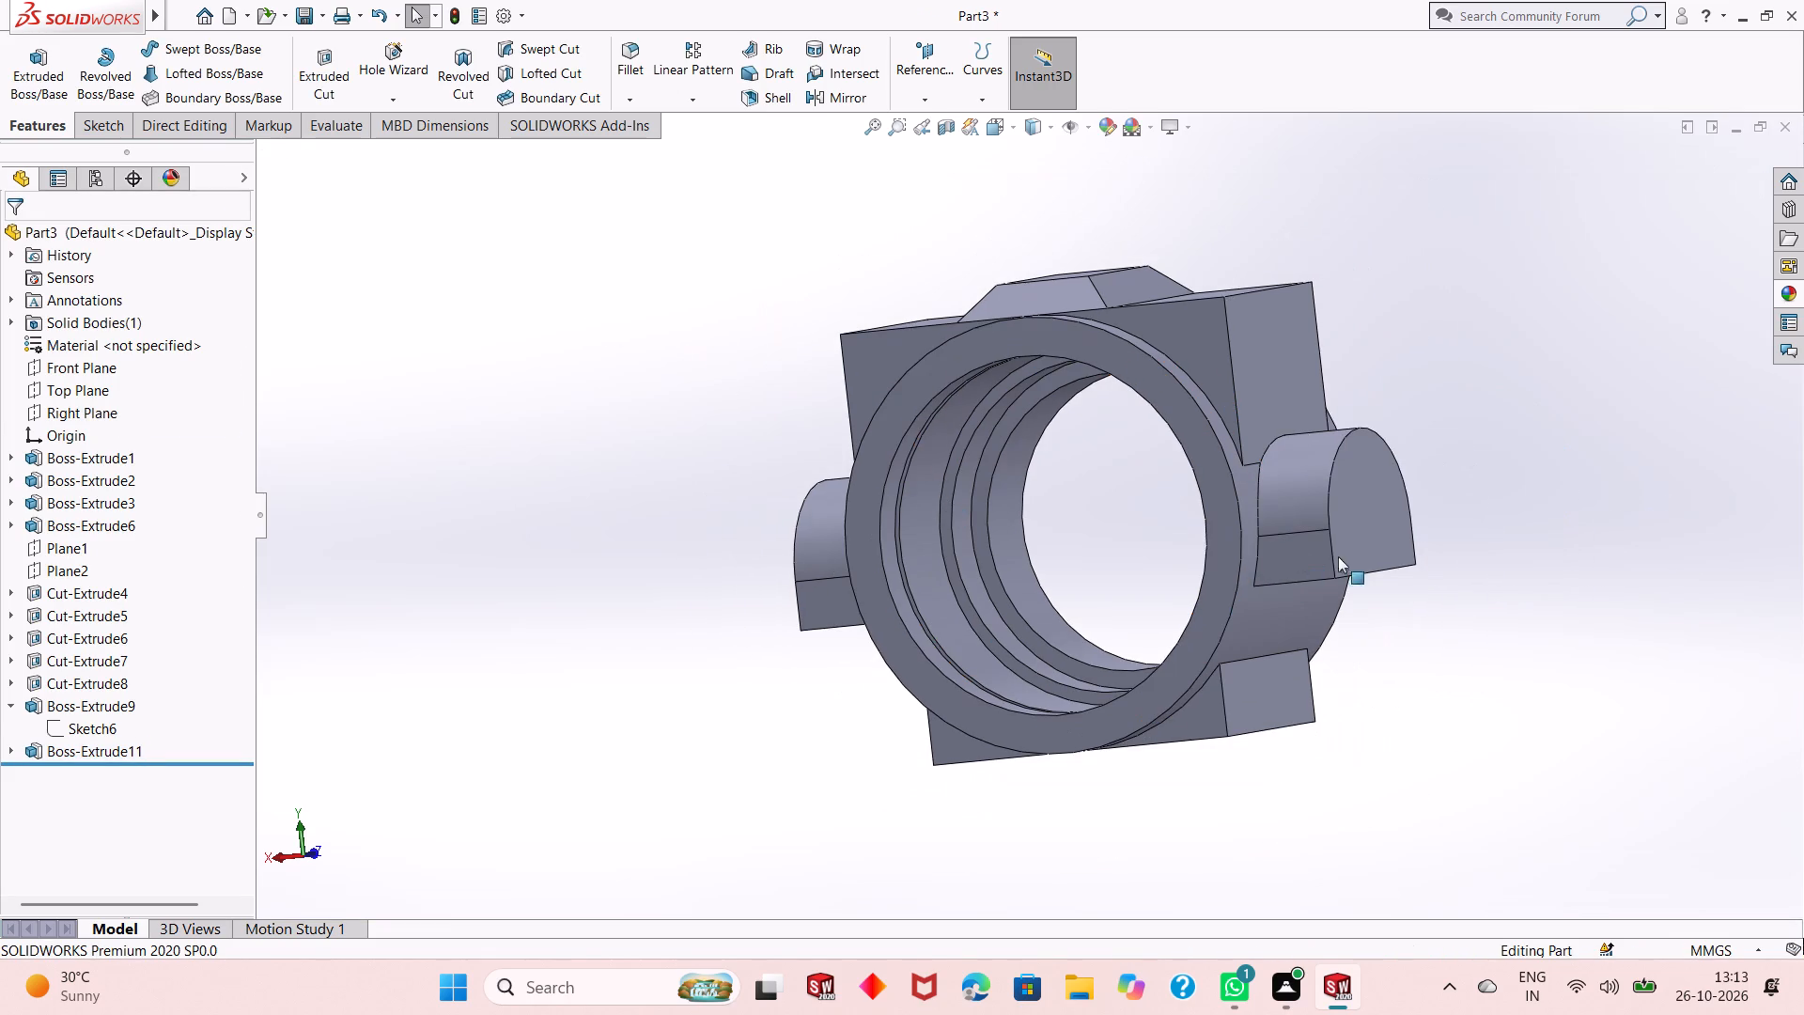
middle_drag(1413, 583, 1367, 599)
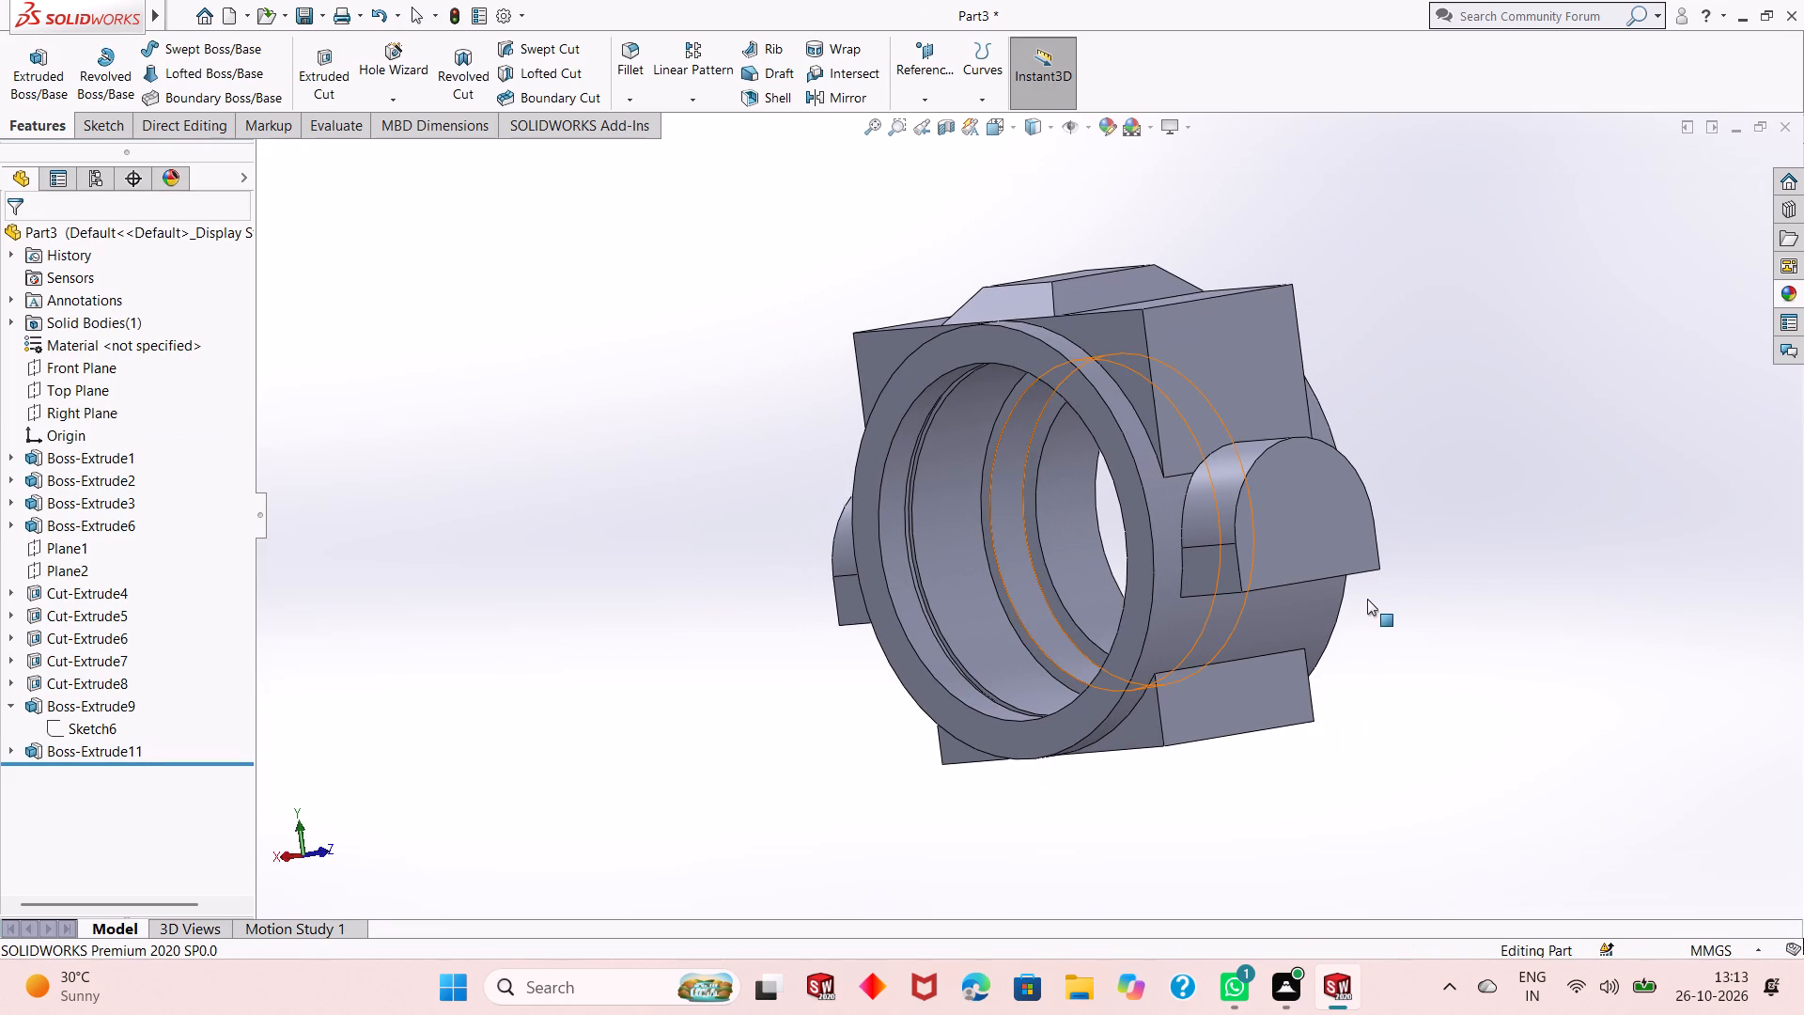
middle_click(1367, 599)
click(1306, 525)
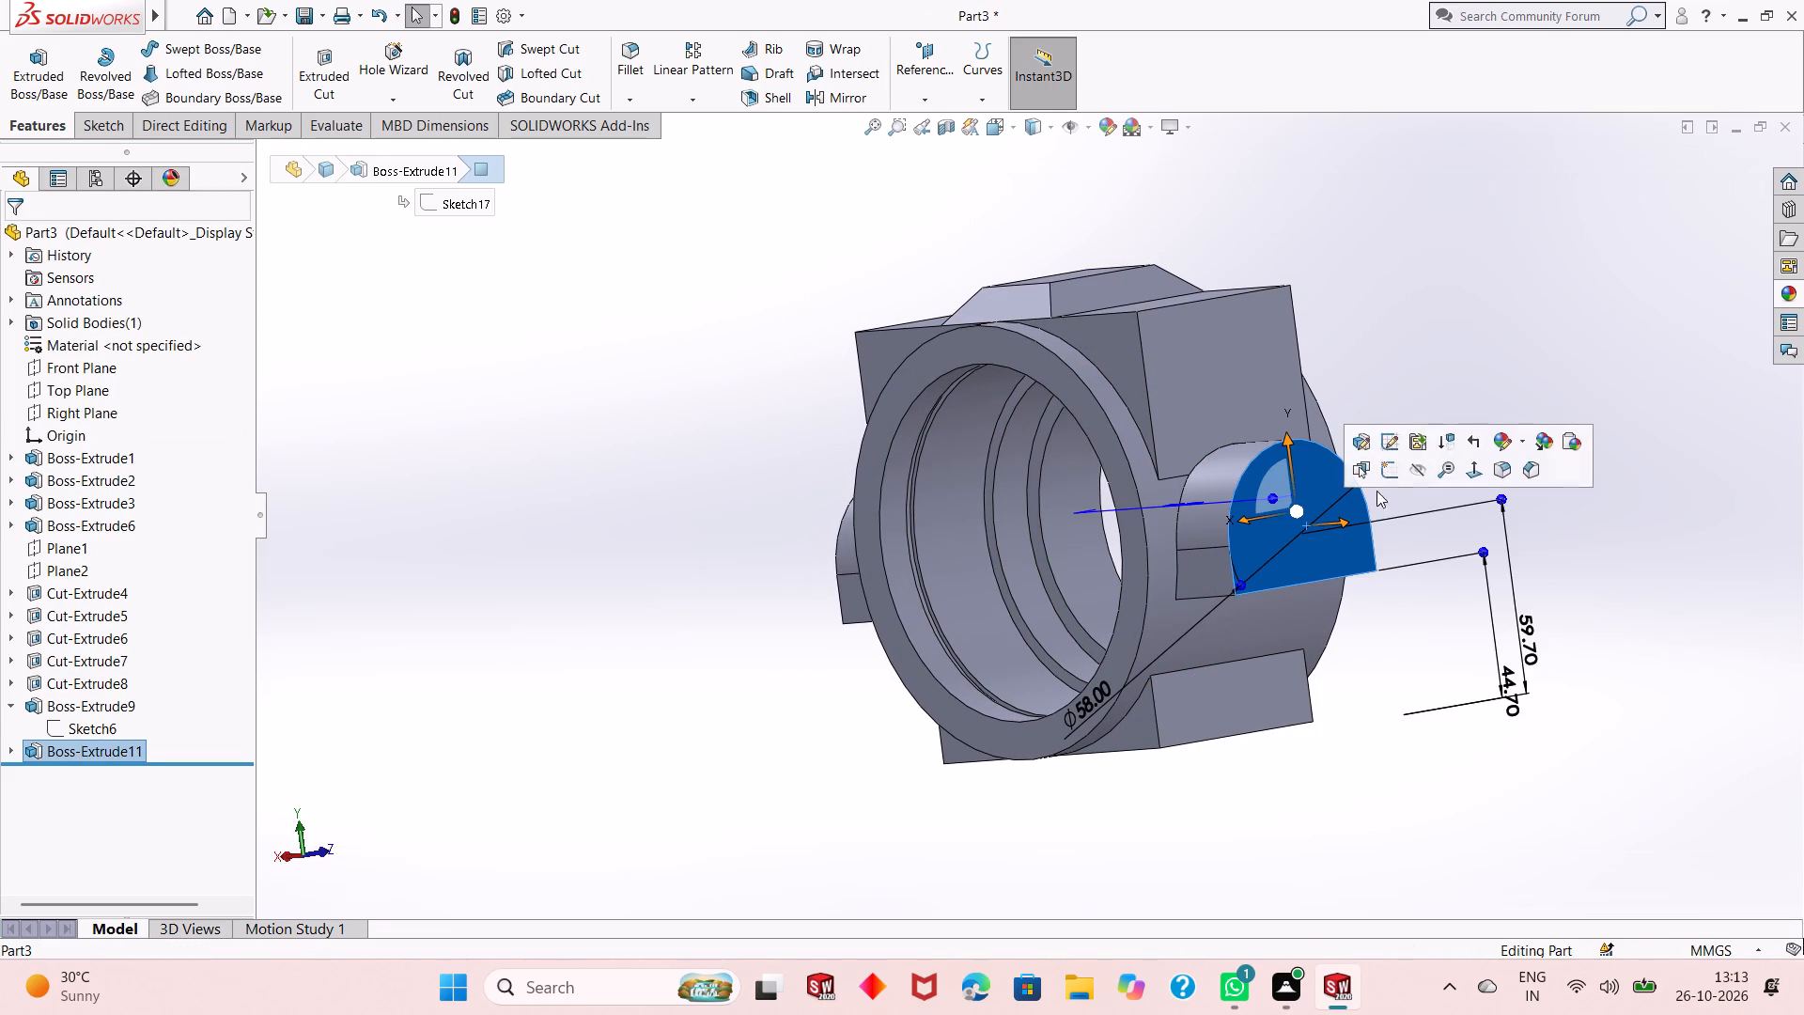
click(1392, 472)
key(ctrl+8)
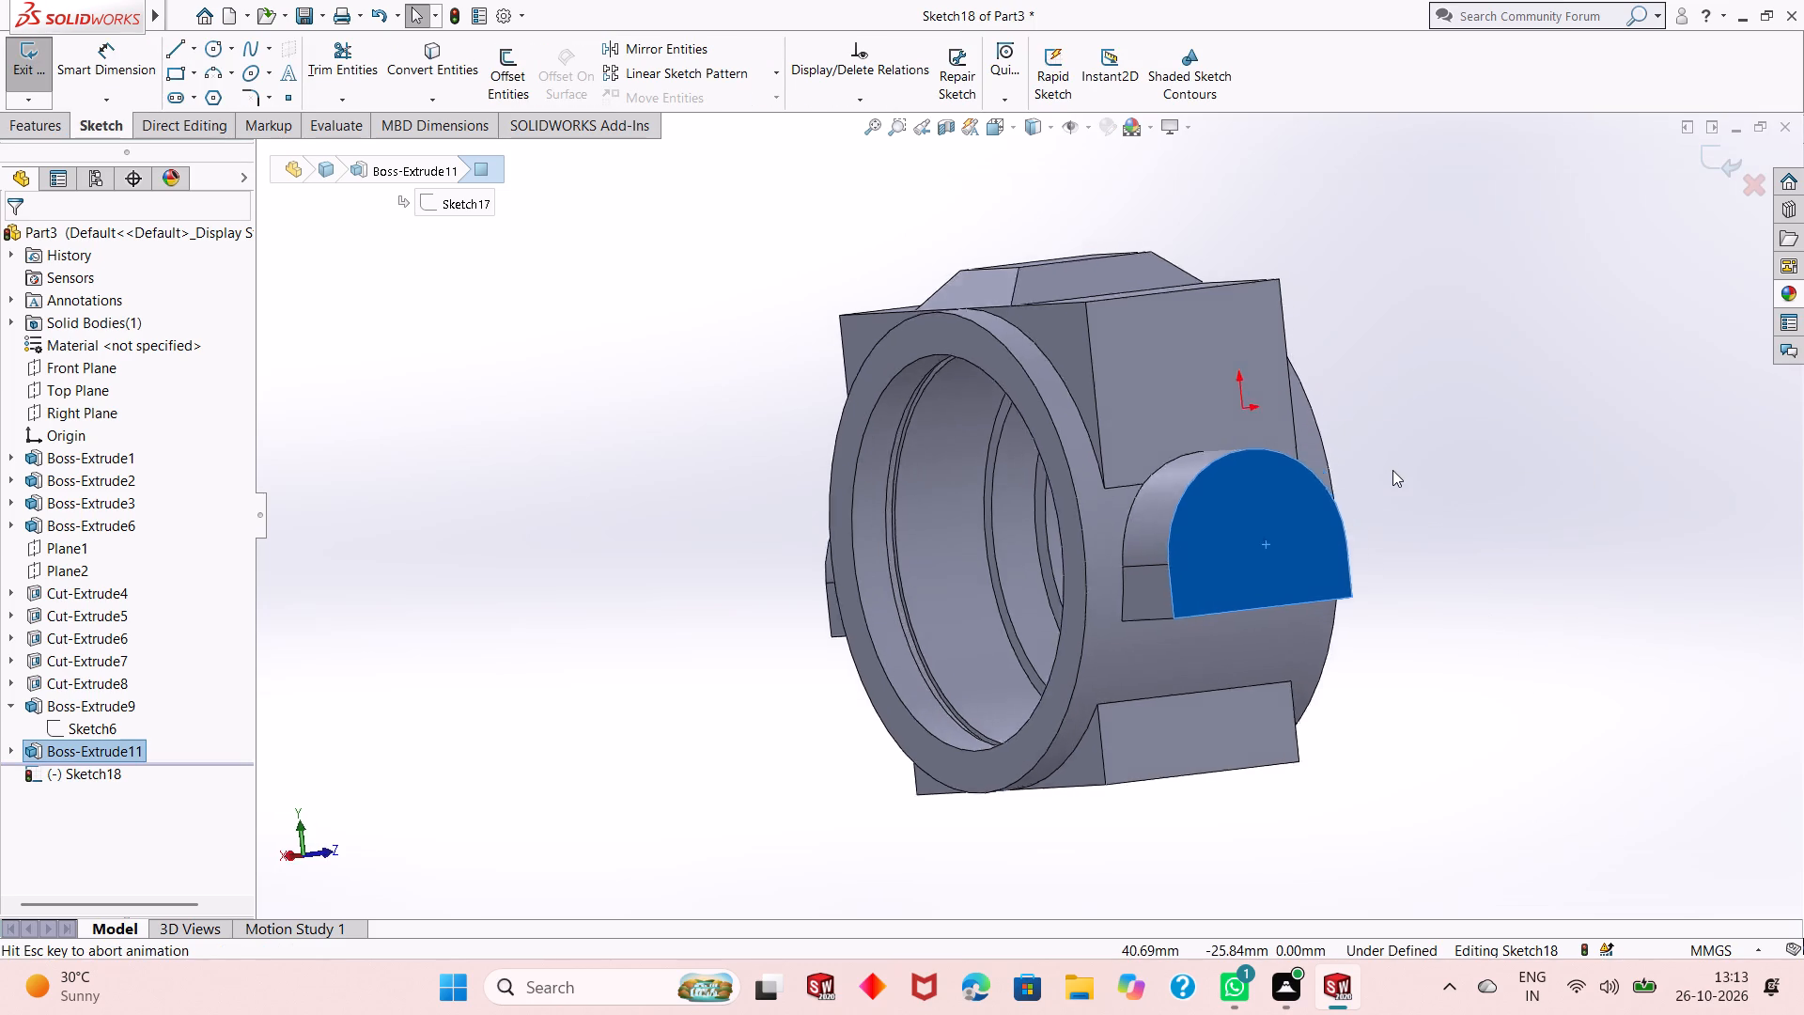
click(1392, 470)
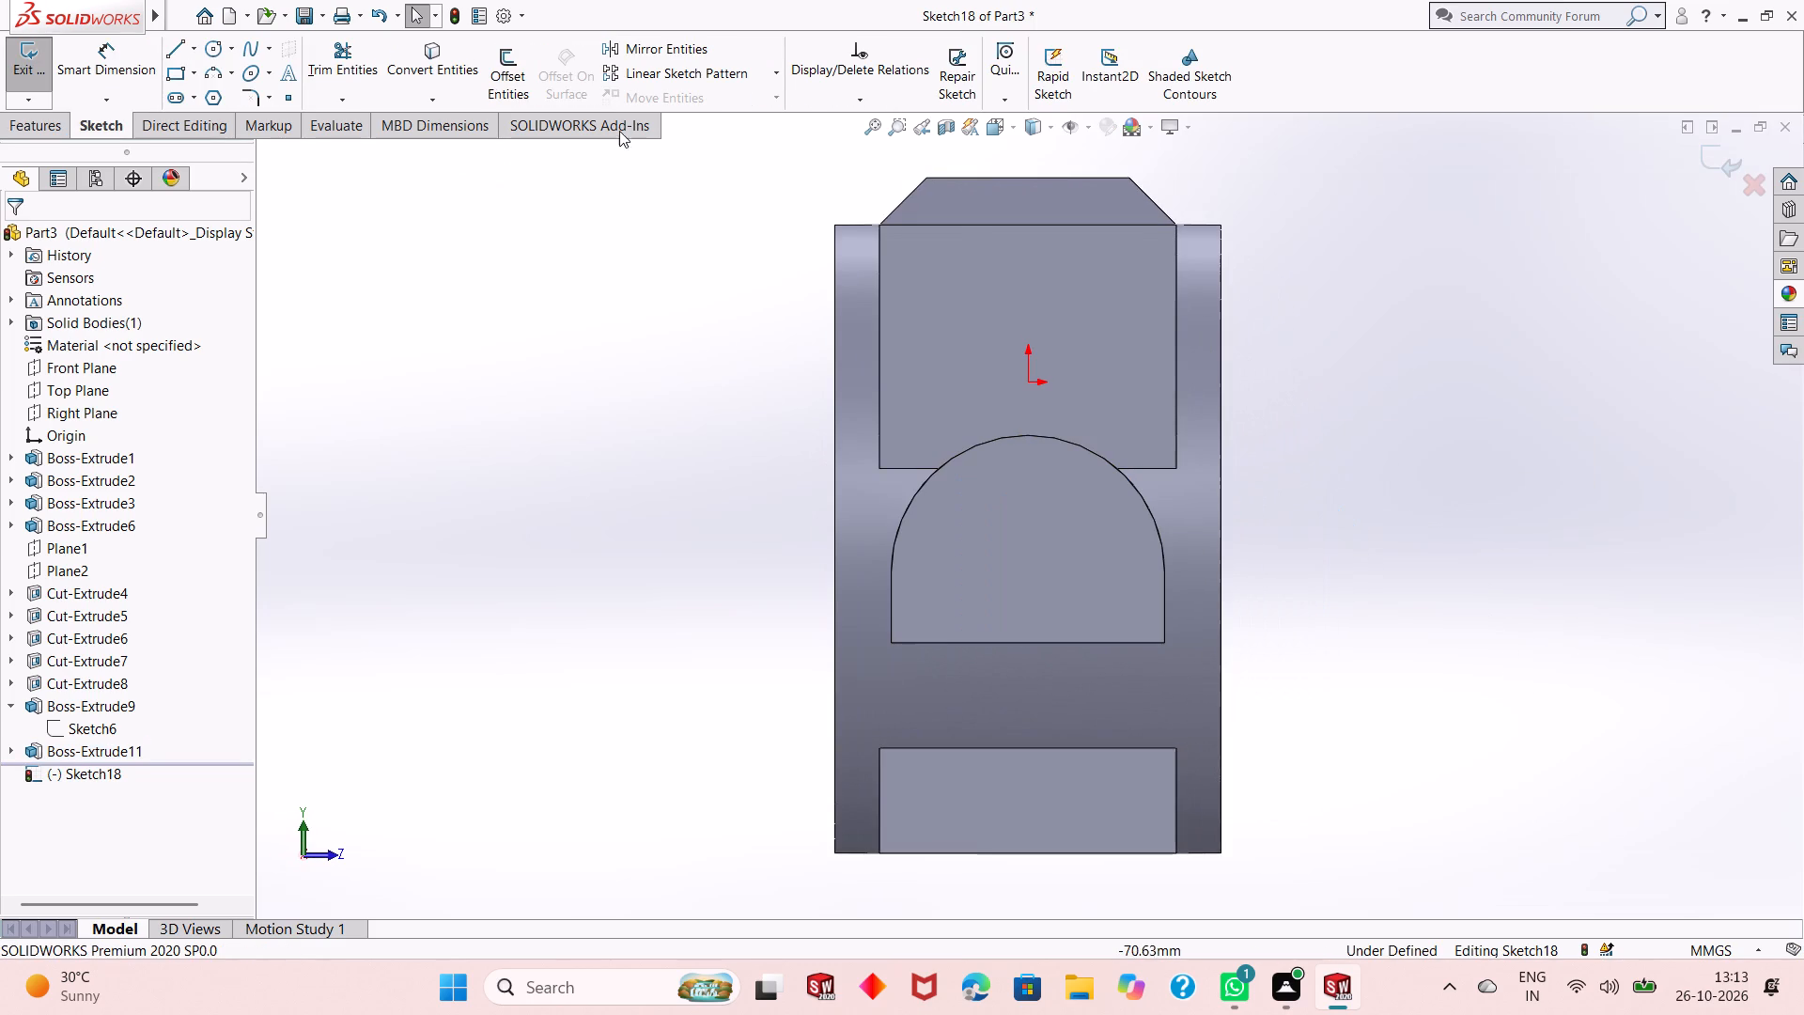
click(218, 49)
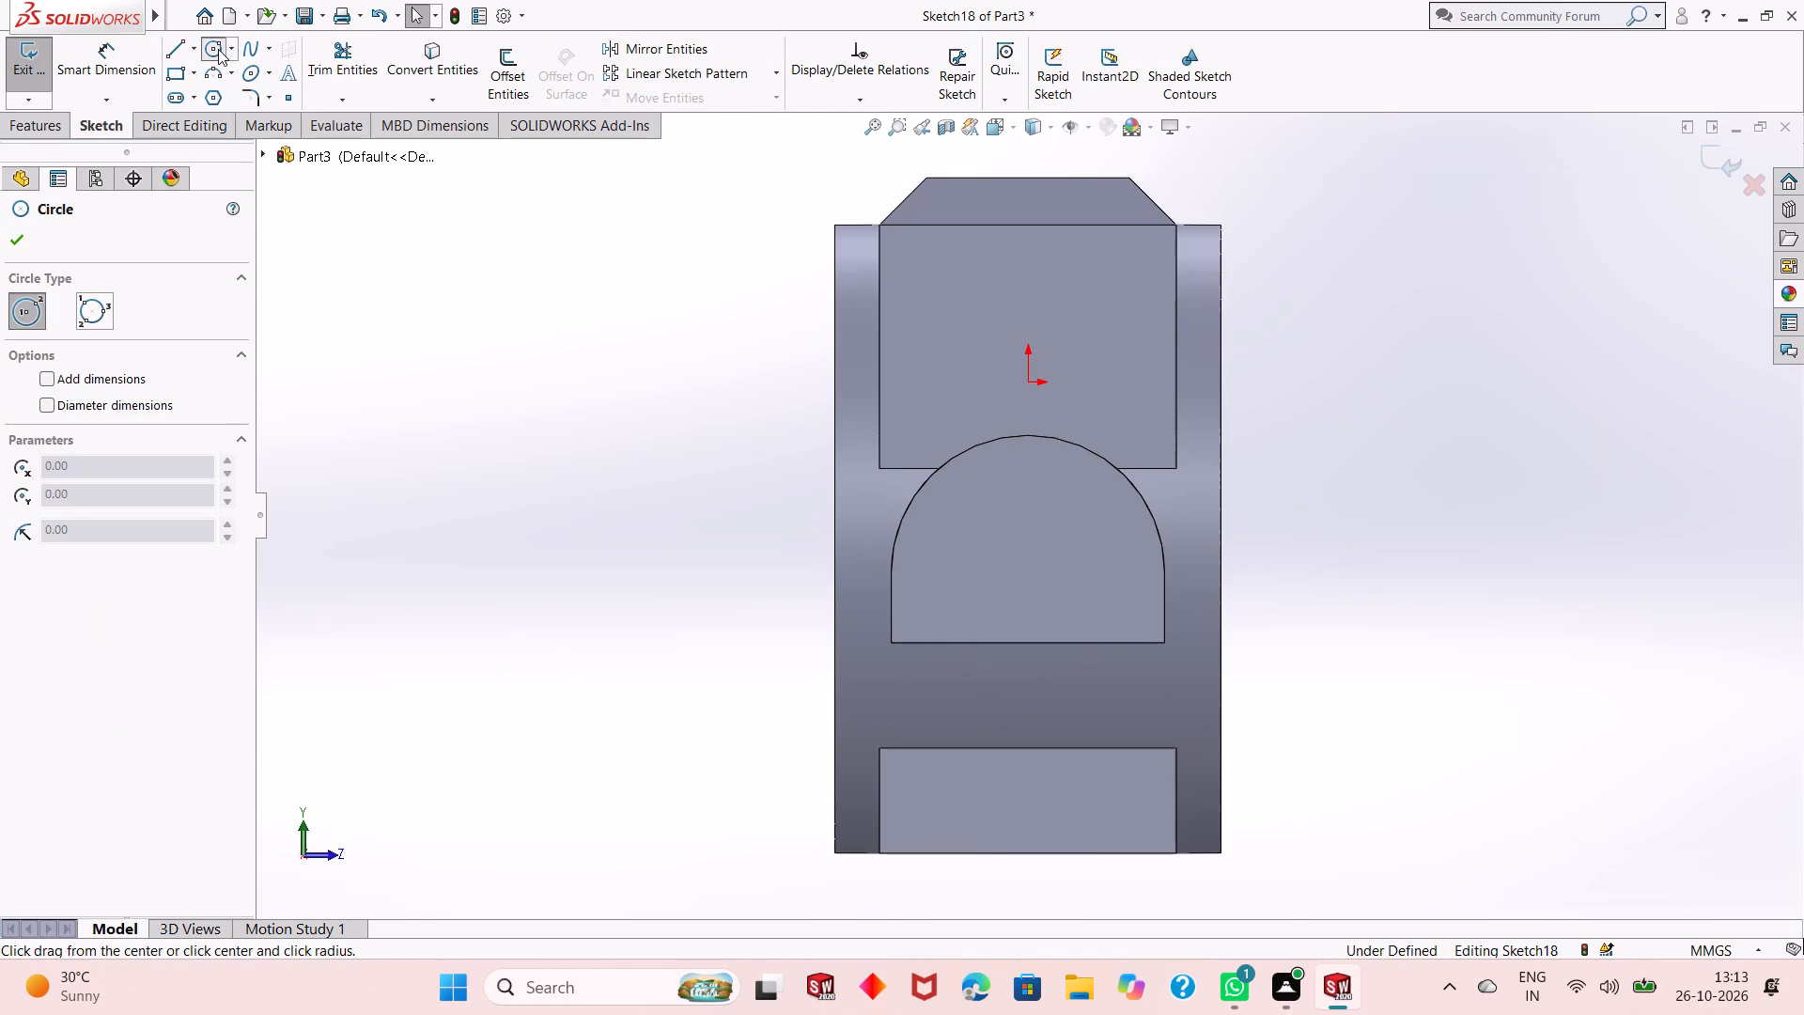
click(951, 587)
click(967, 563)
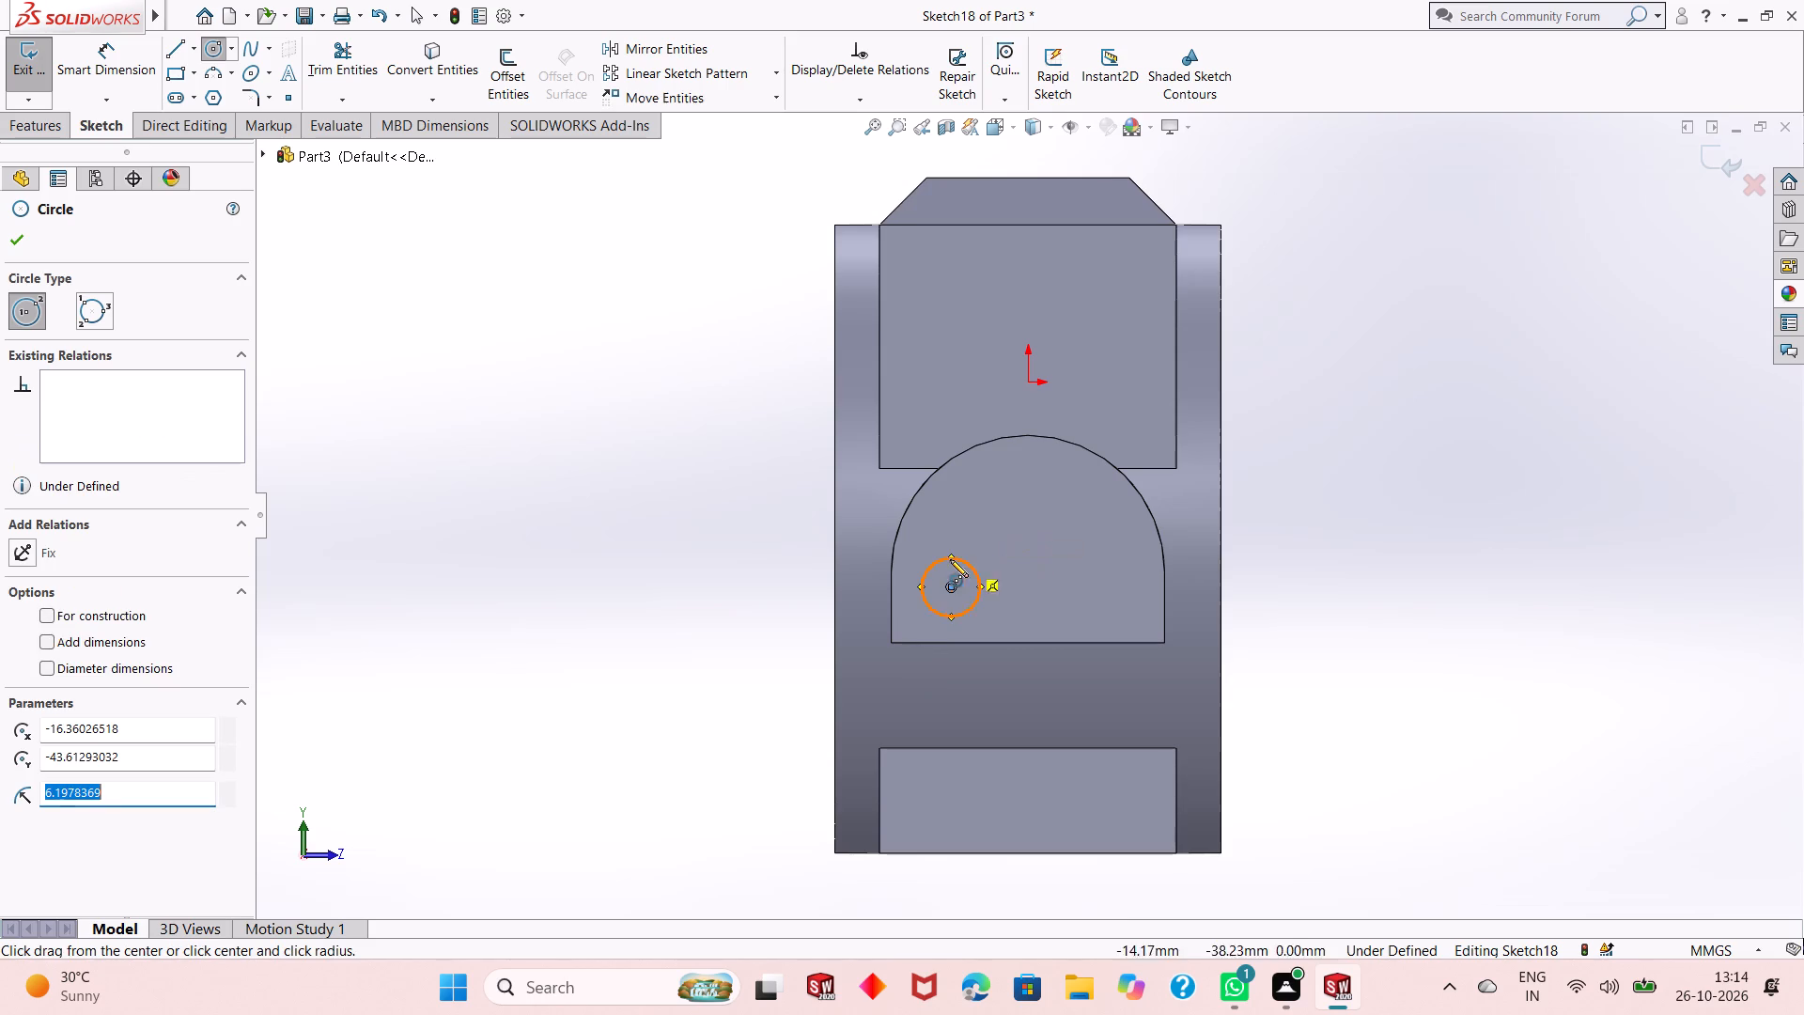
right_click(469, 445)
click(500, 448)
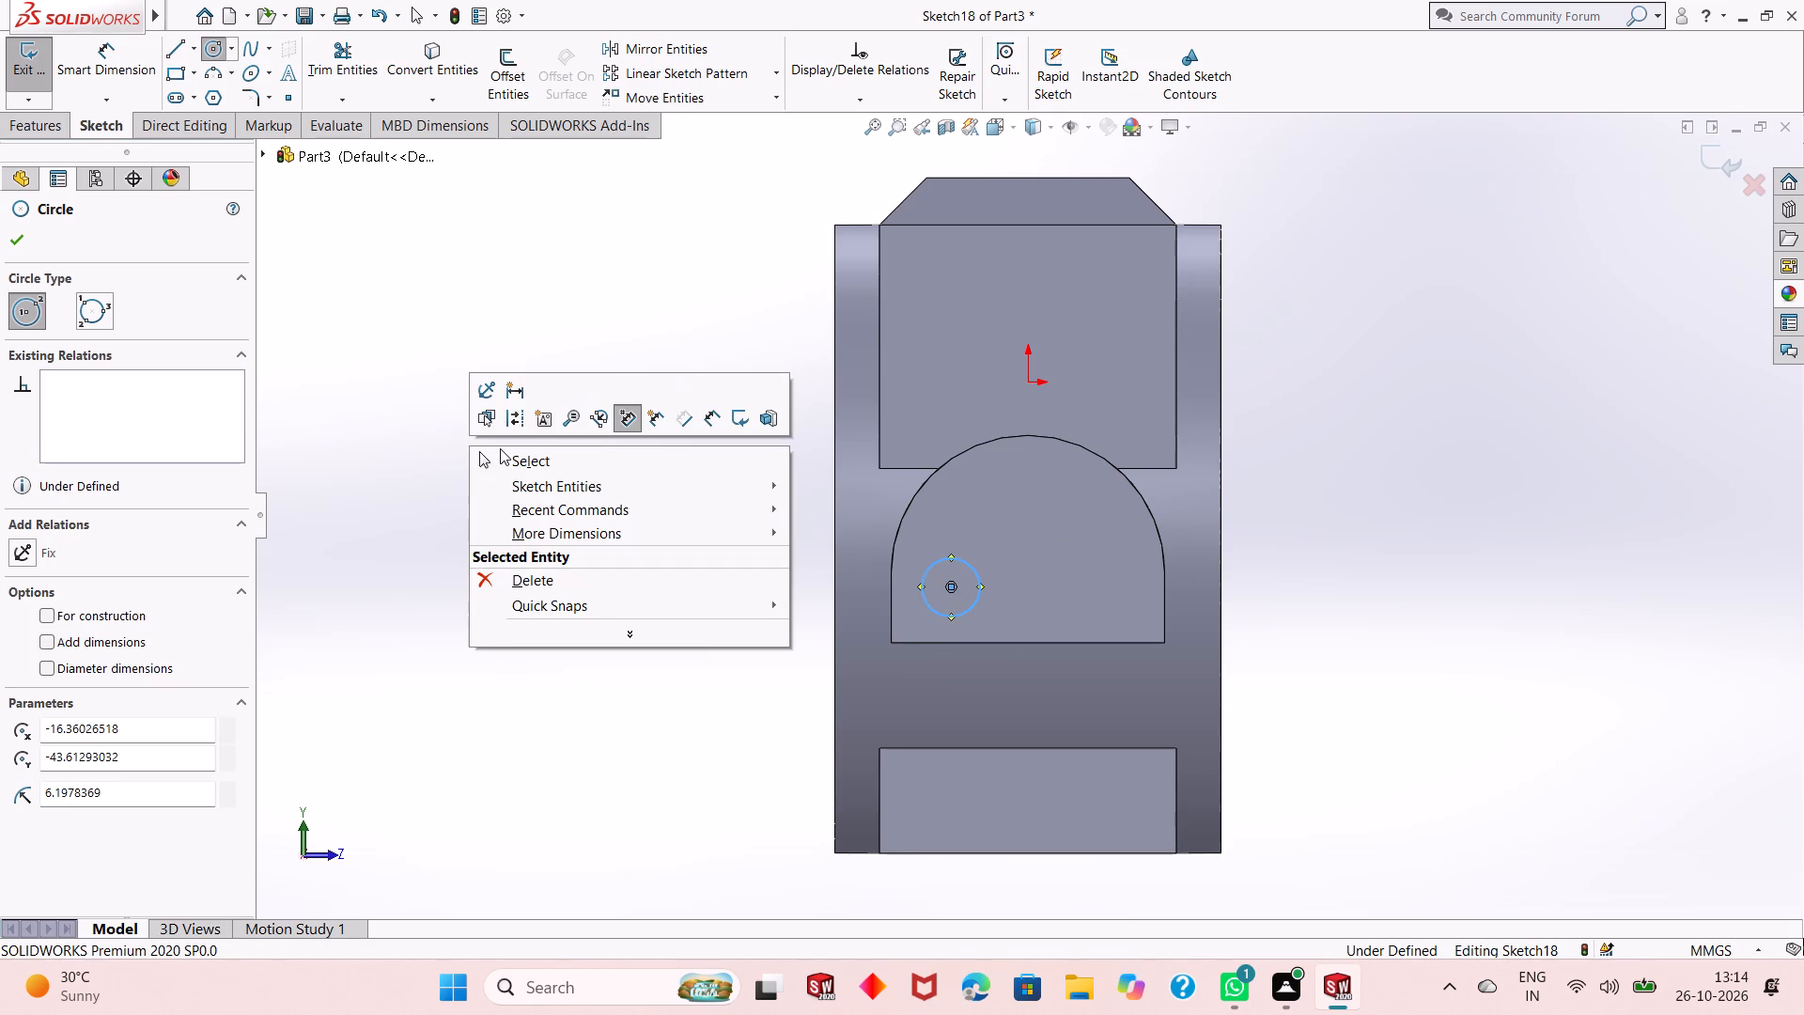
right_click(500, 448)
click(544, 470)
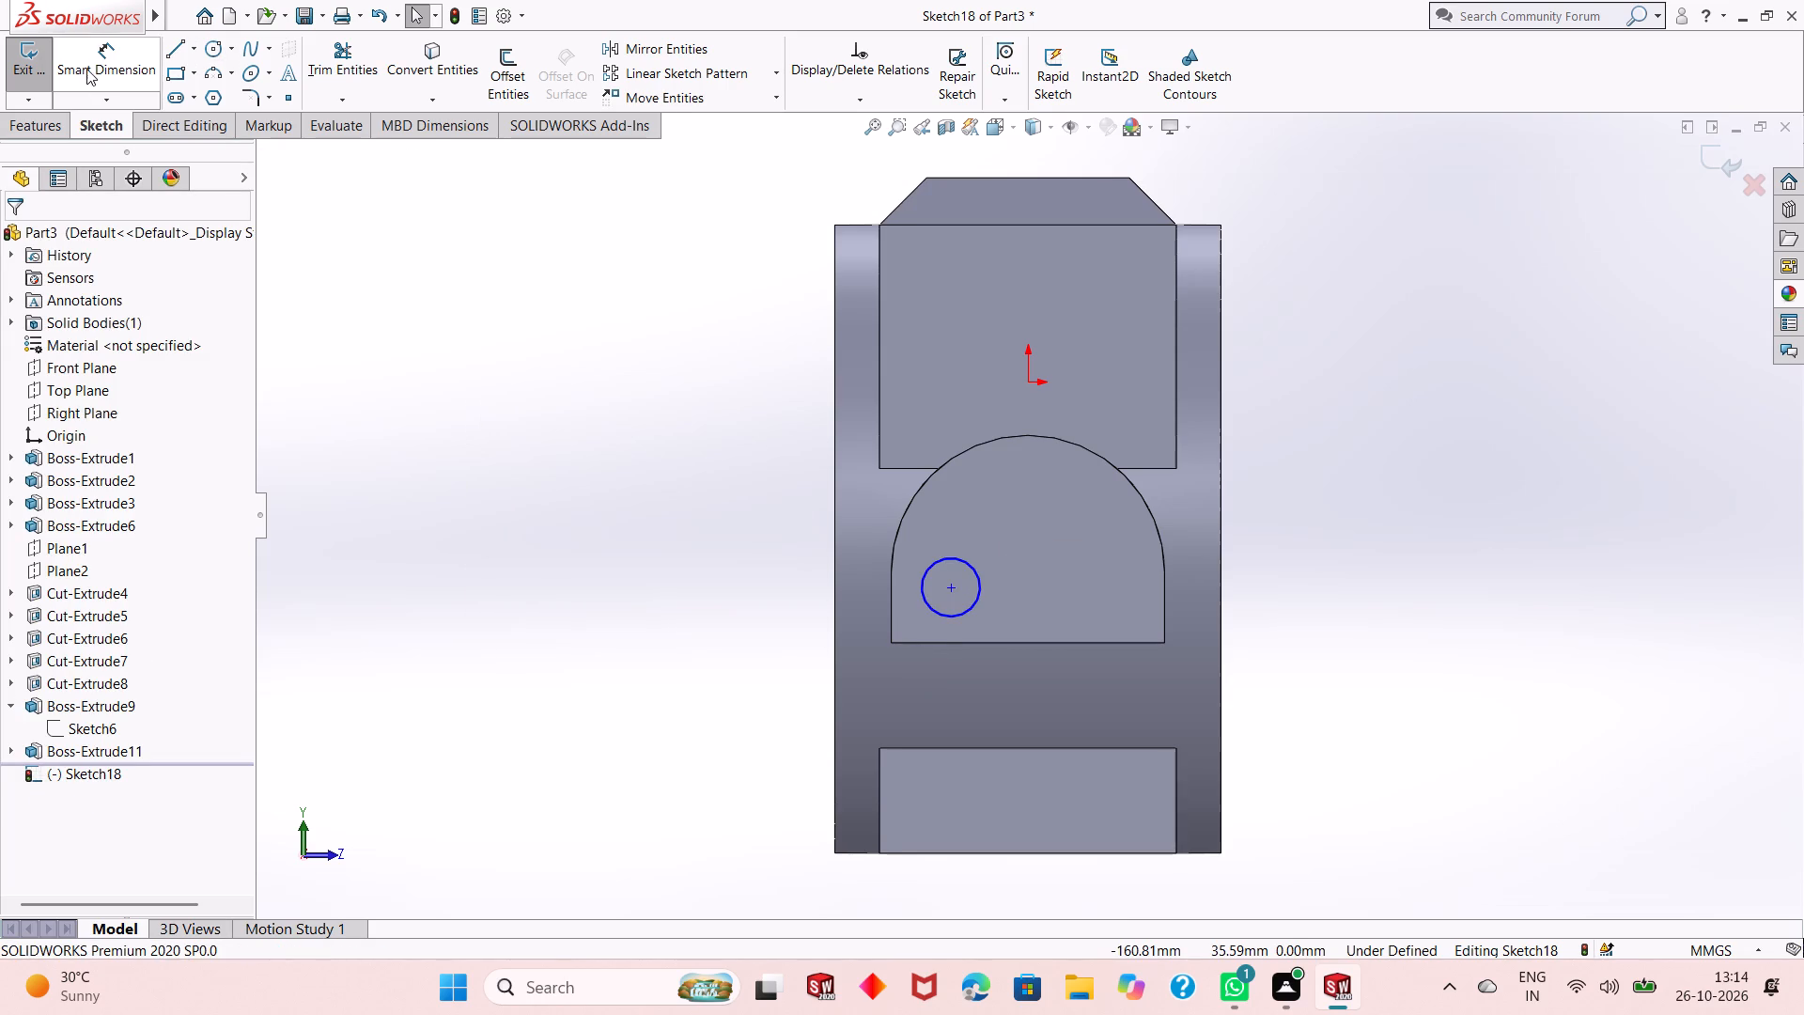
Dimension the circle's diameter to 10 mm.
click(86, 69)
click(948, 621)
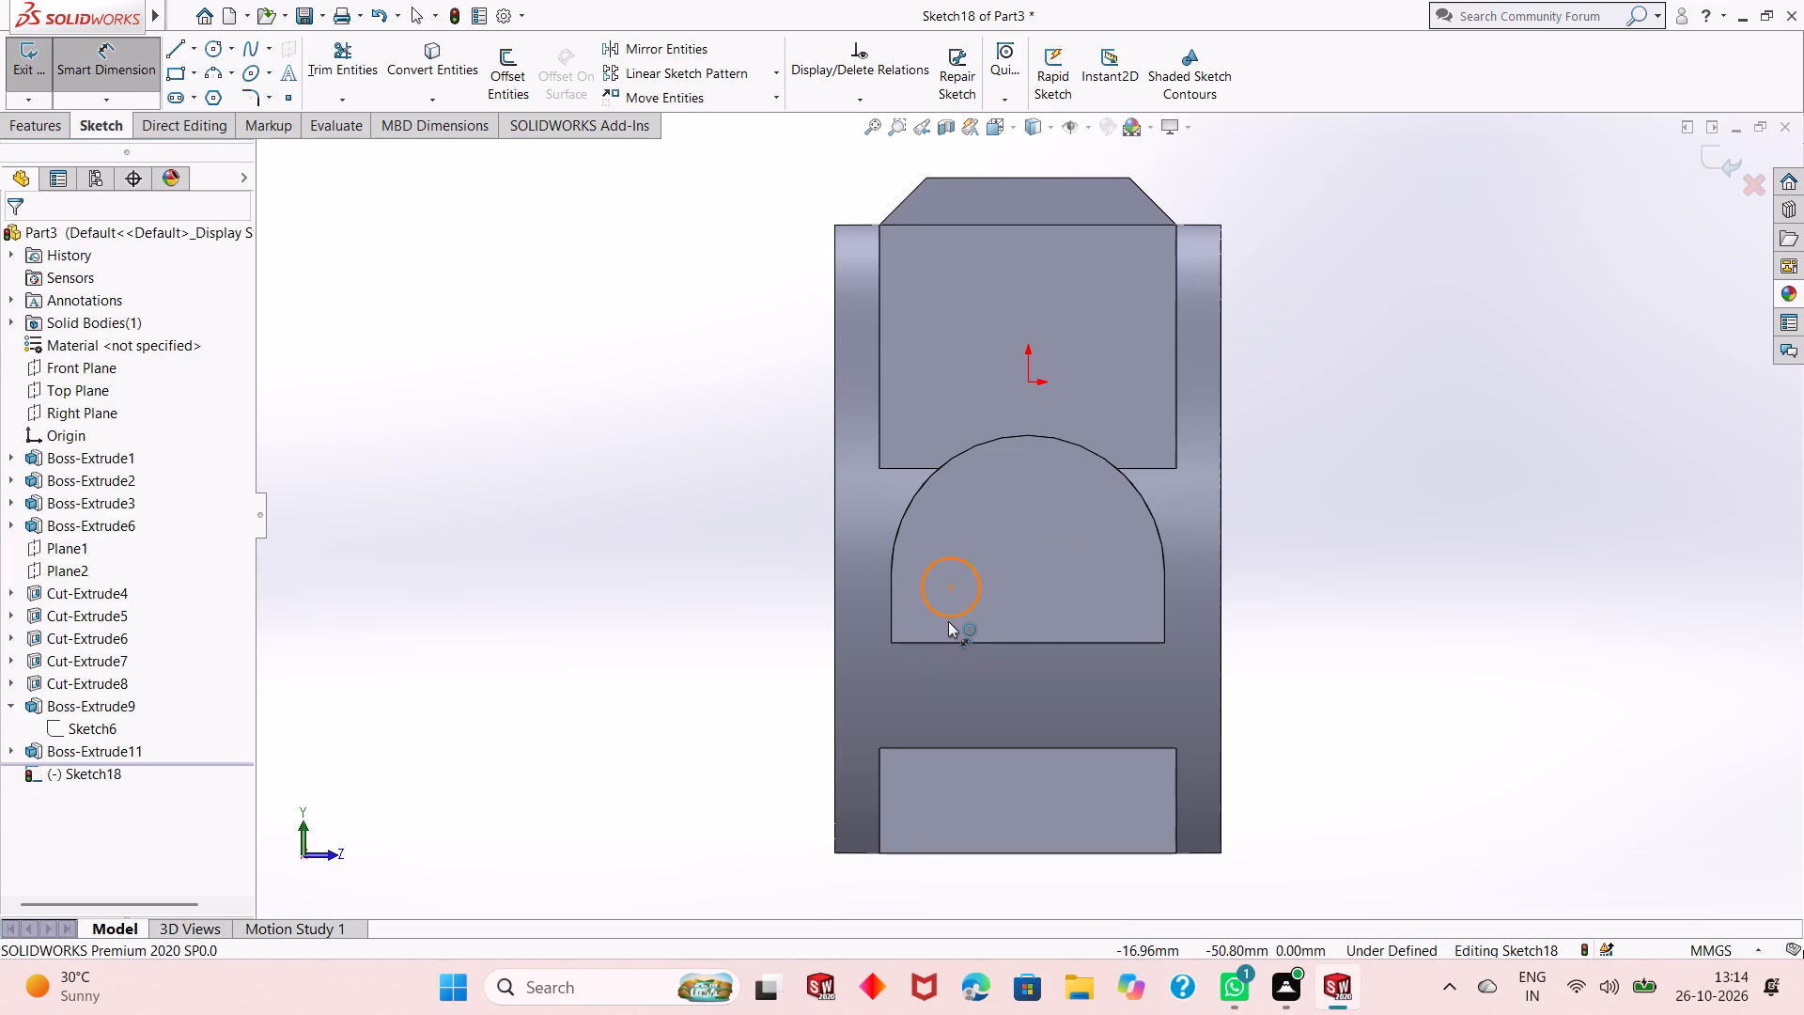
click(760, 687)
text(10)
key(Return)
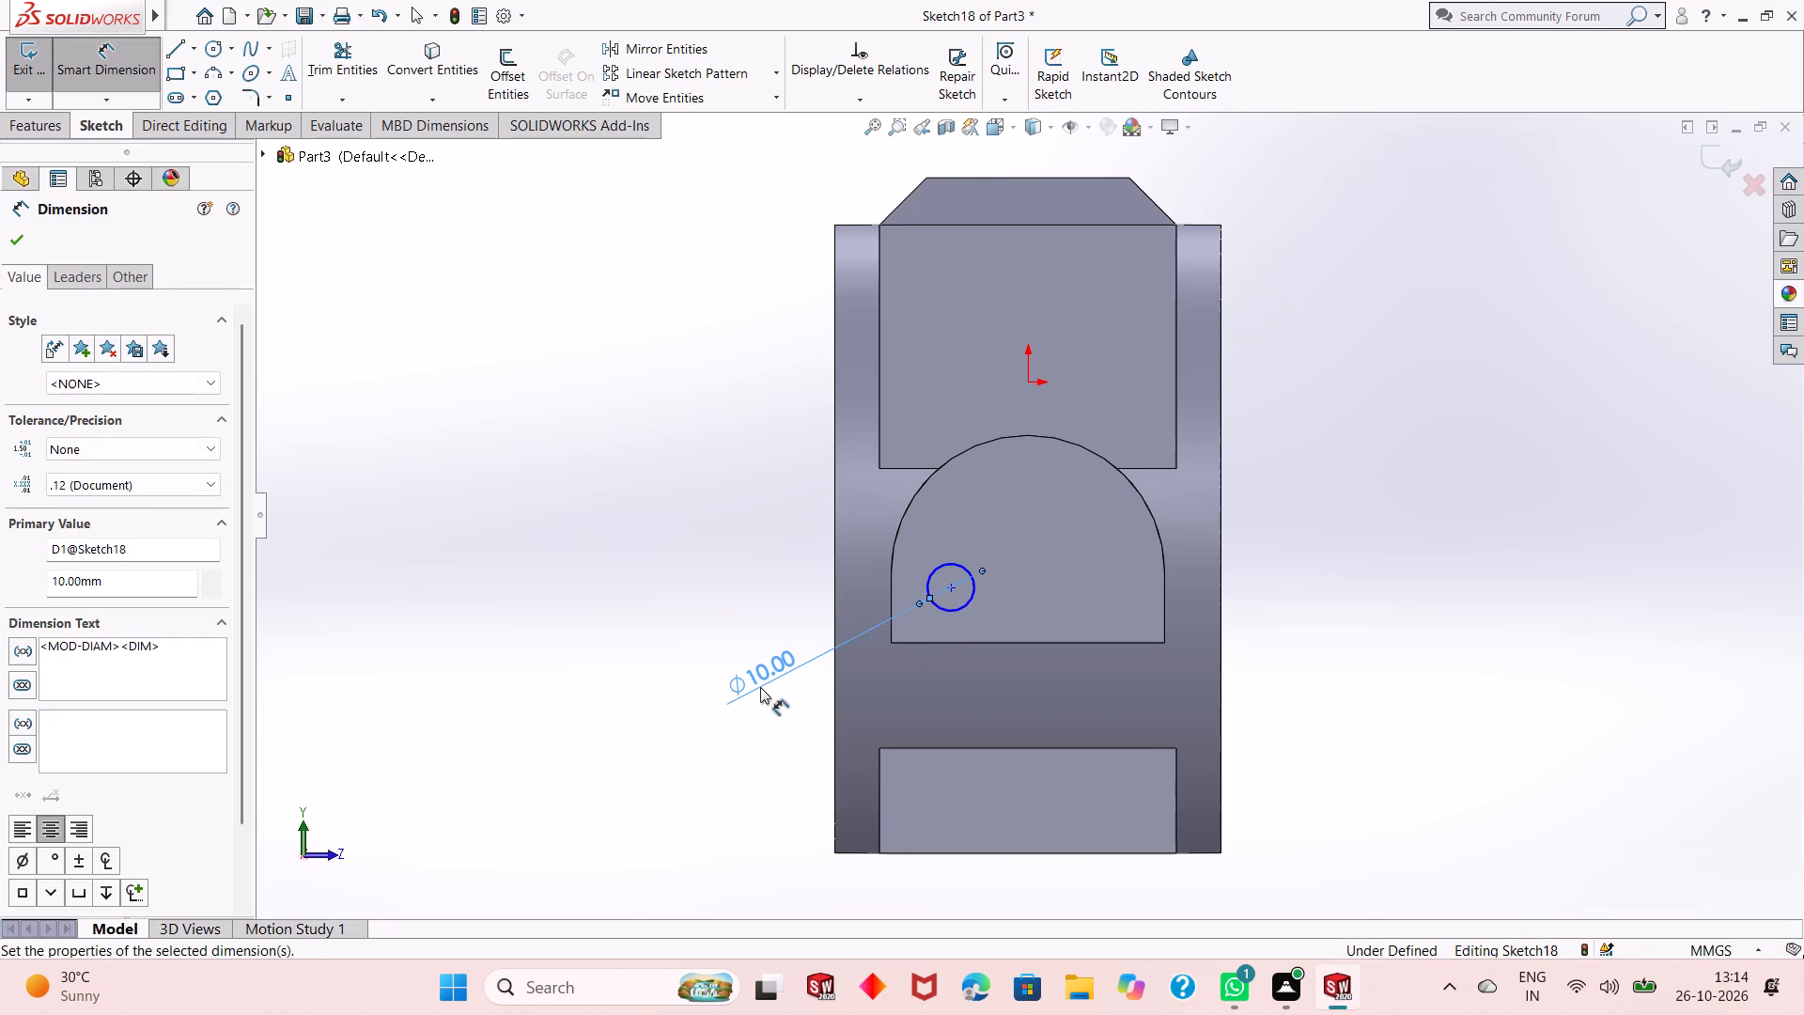
Dimension the circle centre's height above the arched boss's bottom edge to 9 mm.
click(951, 587)
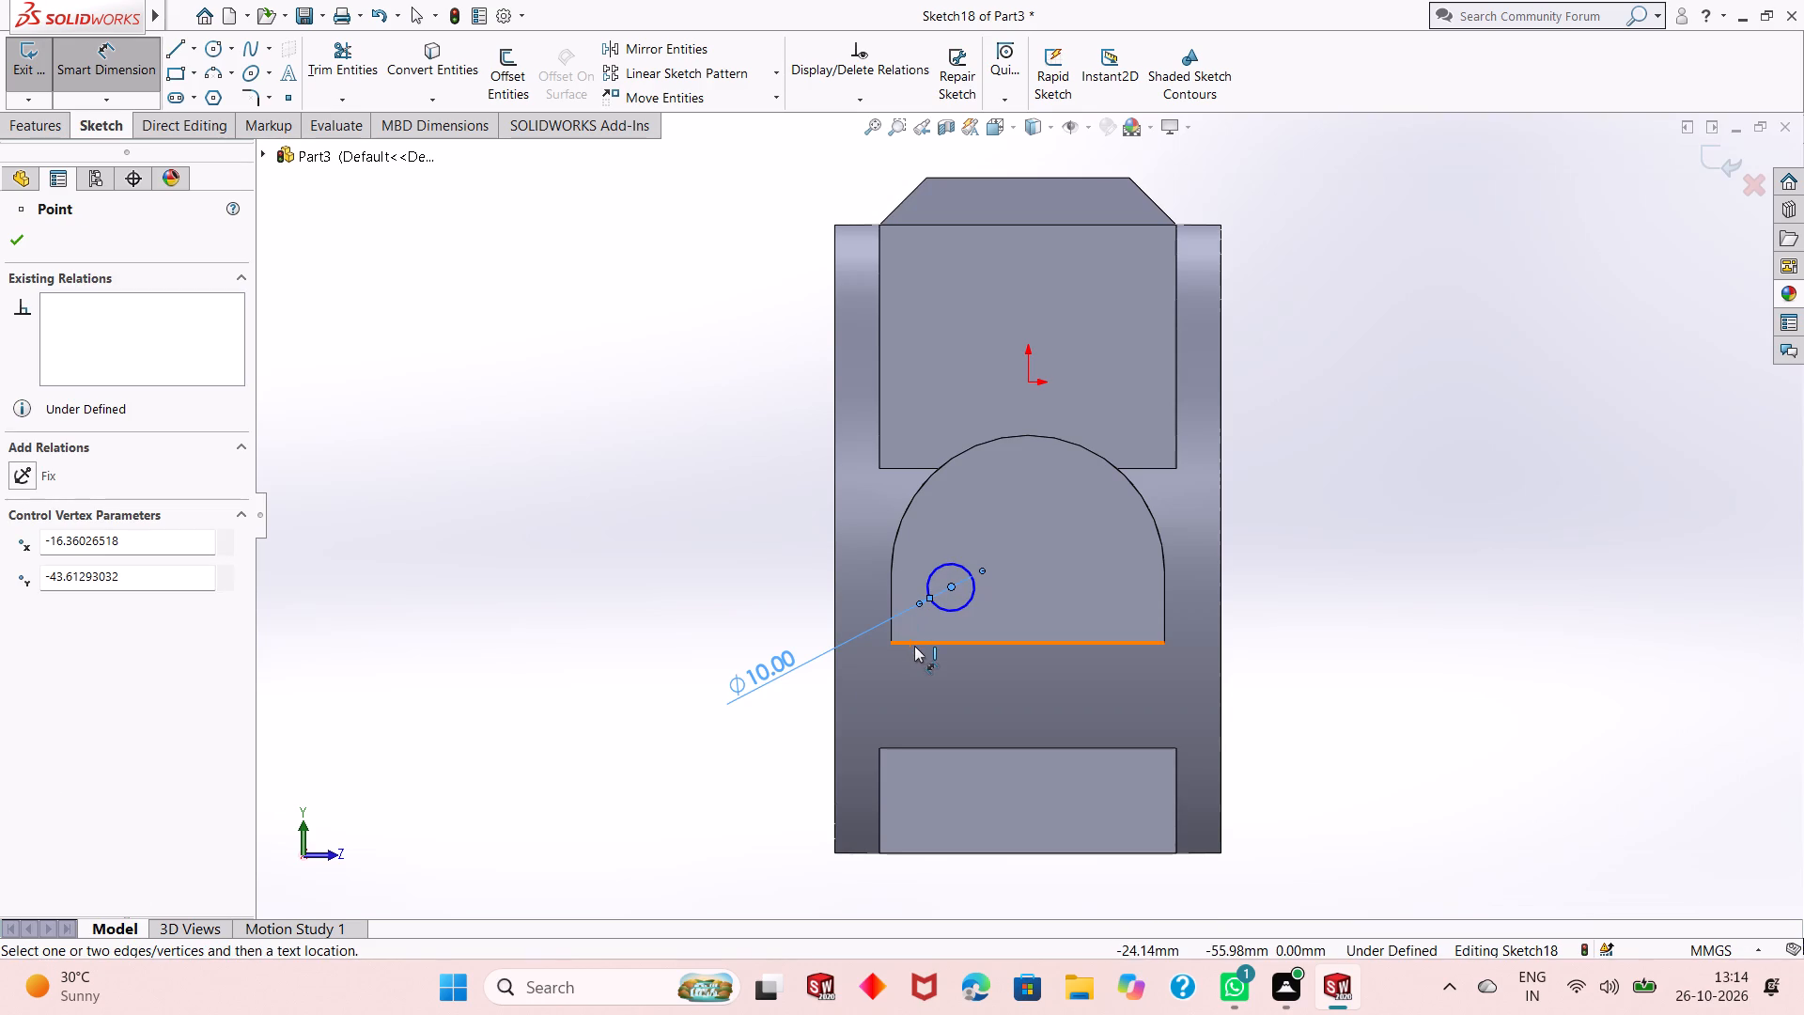
click(914, 646)
click(667, 641)
key(9)
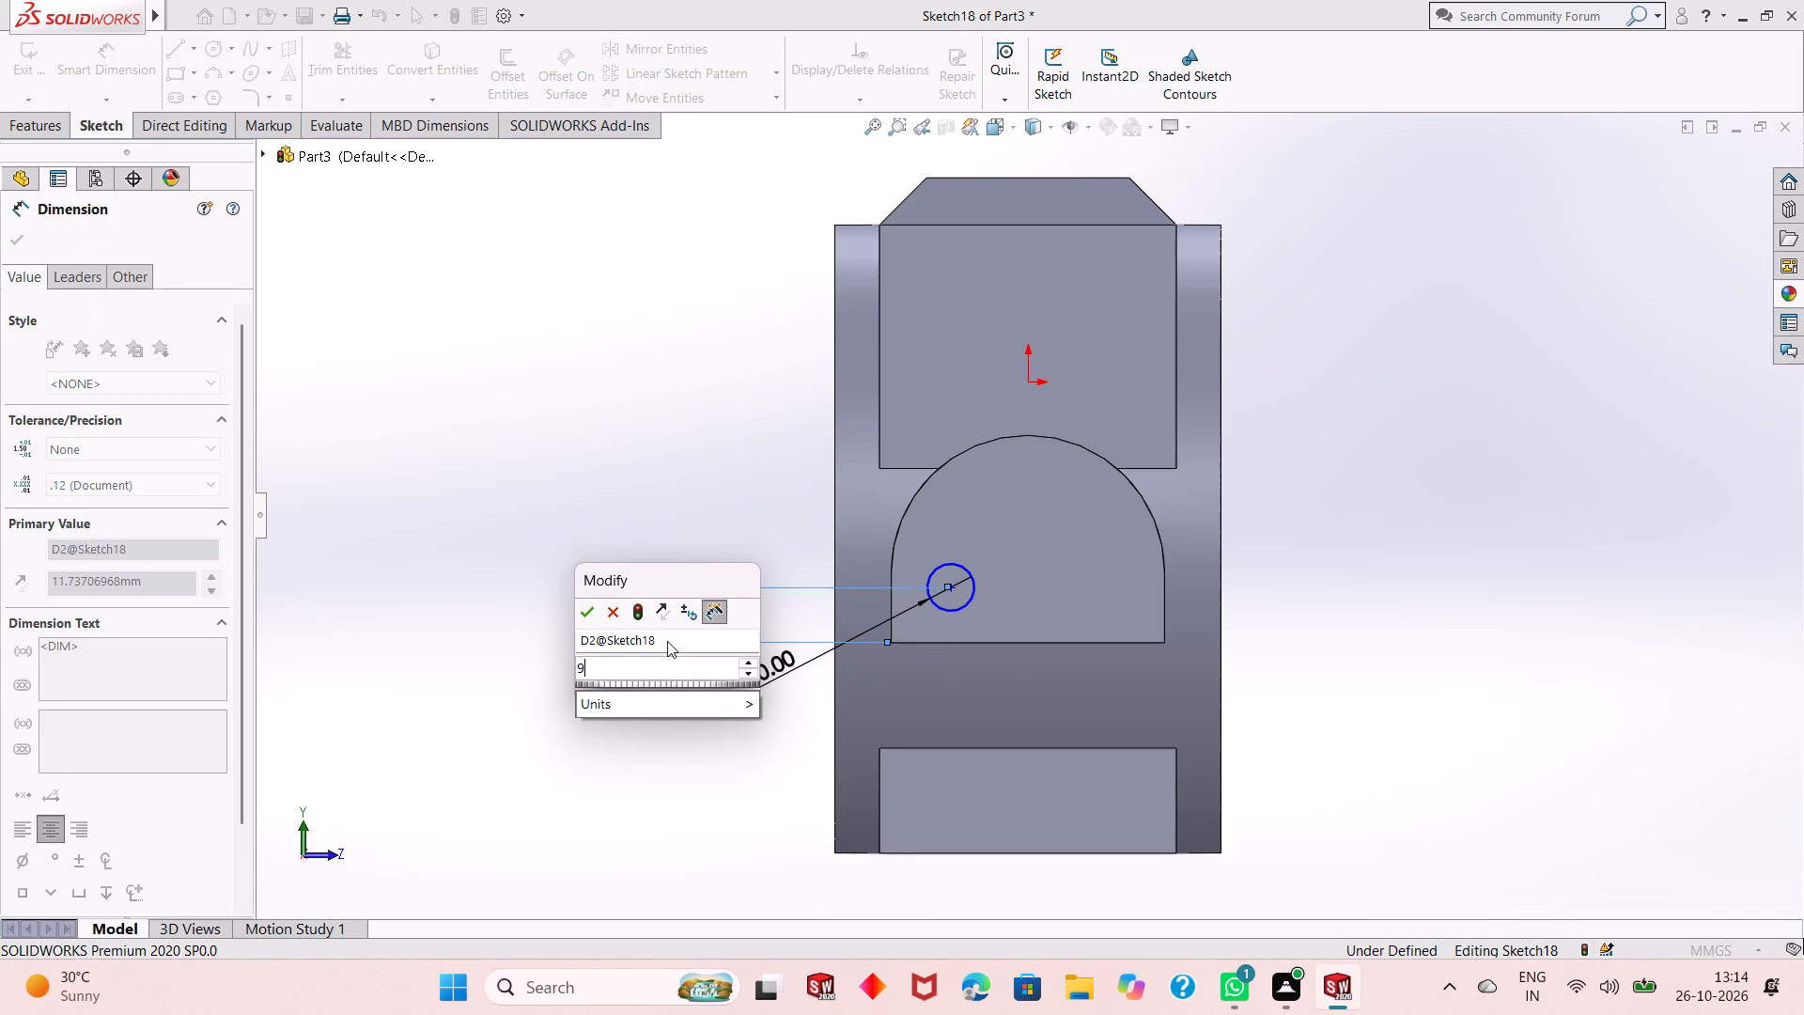
key(Return)
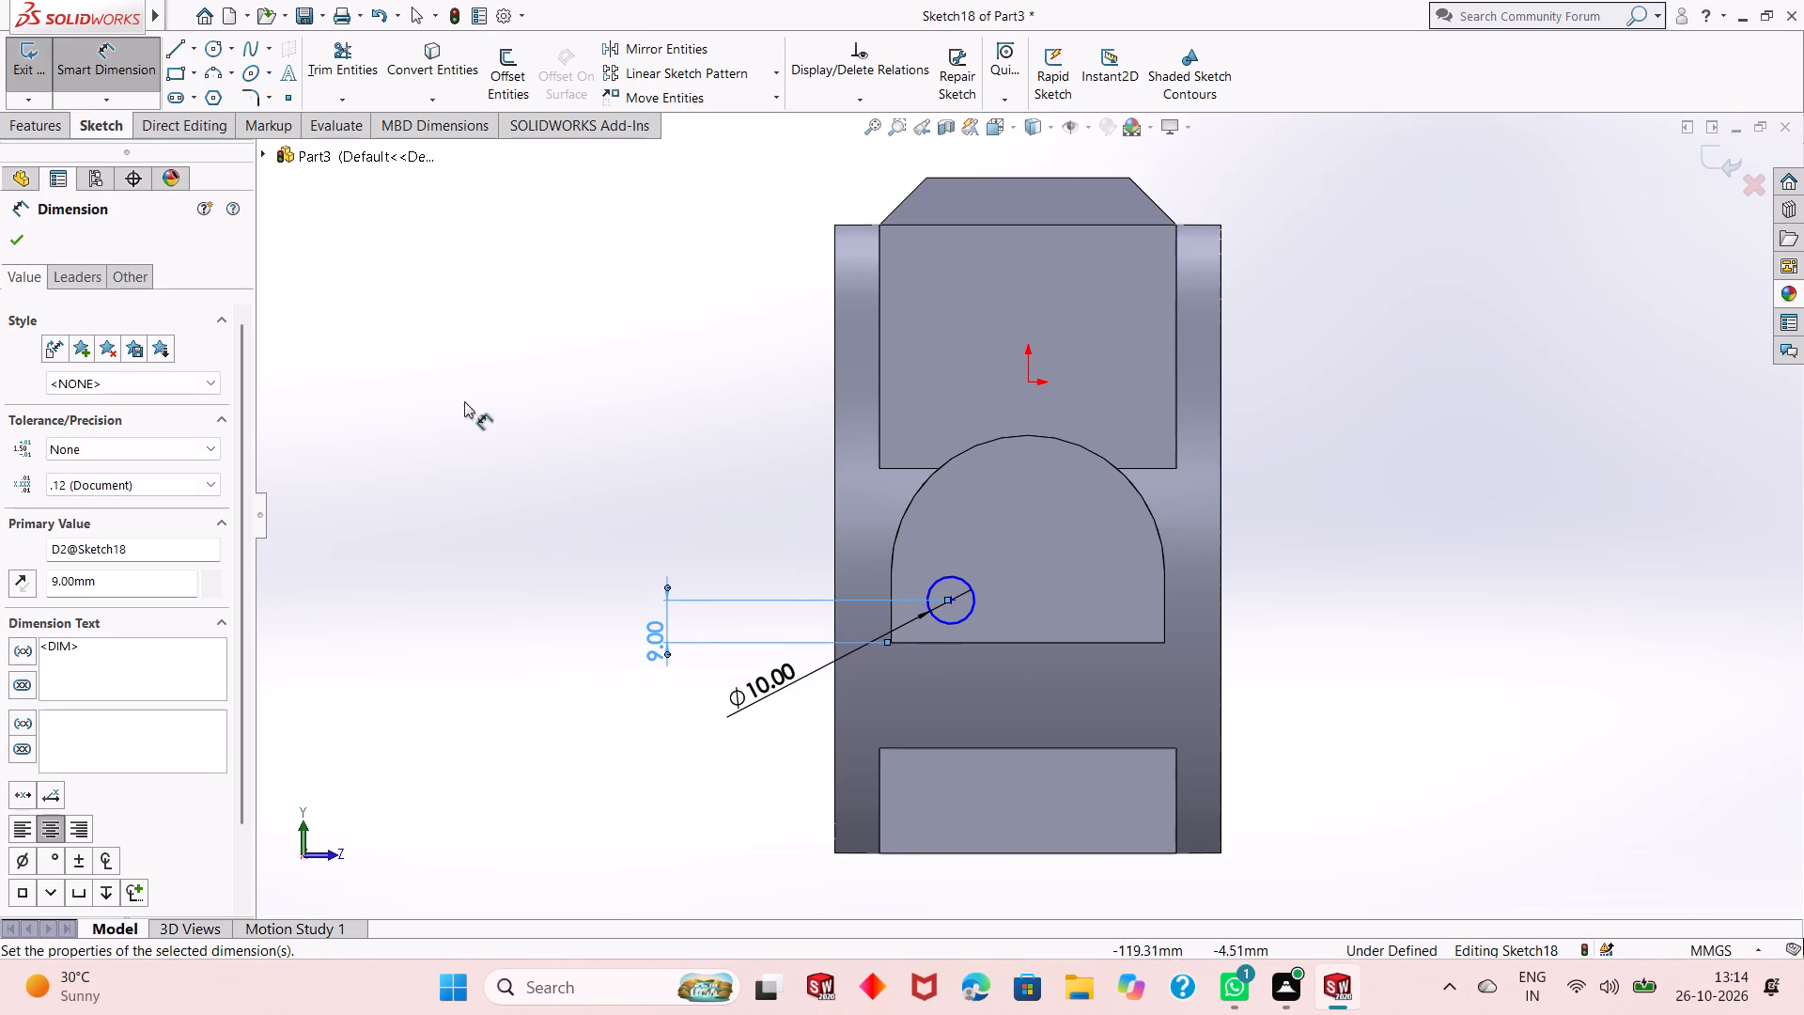
Dimension the horizontal distance between the circle's centre and the origin to 14 mm.
click(949, 605)
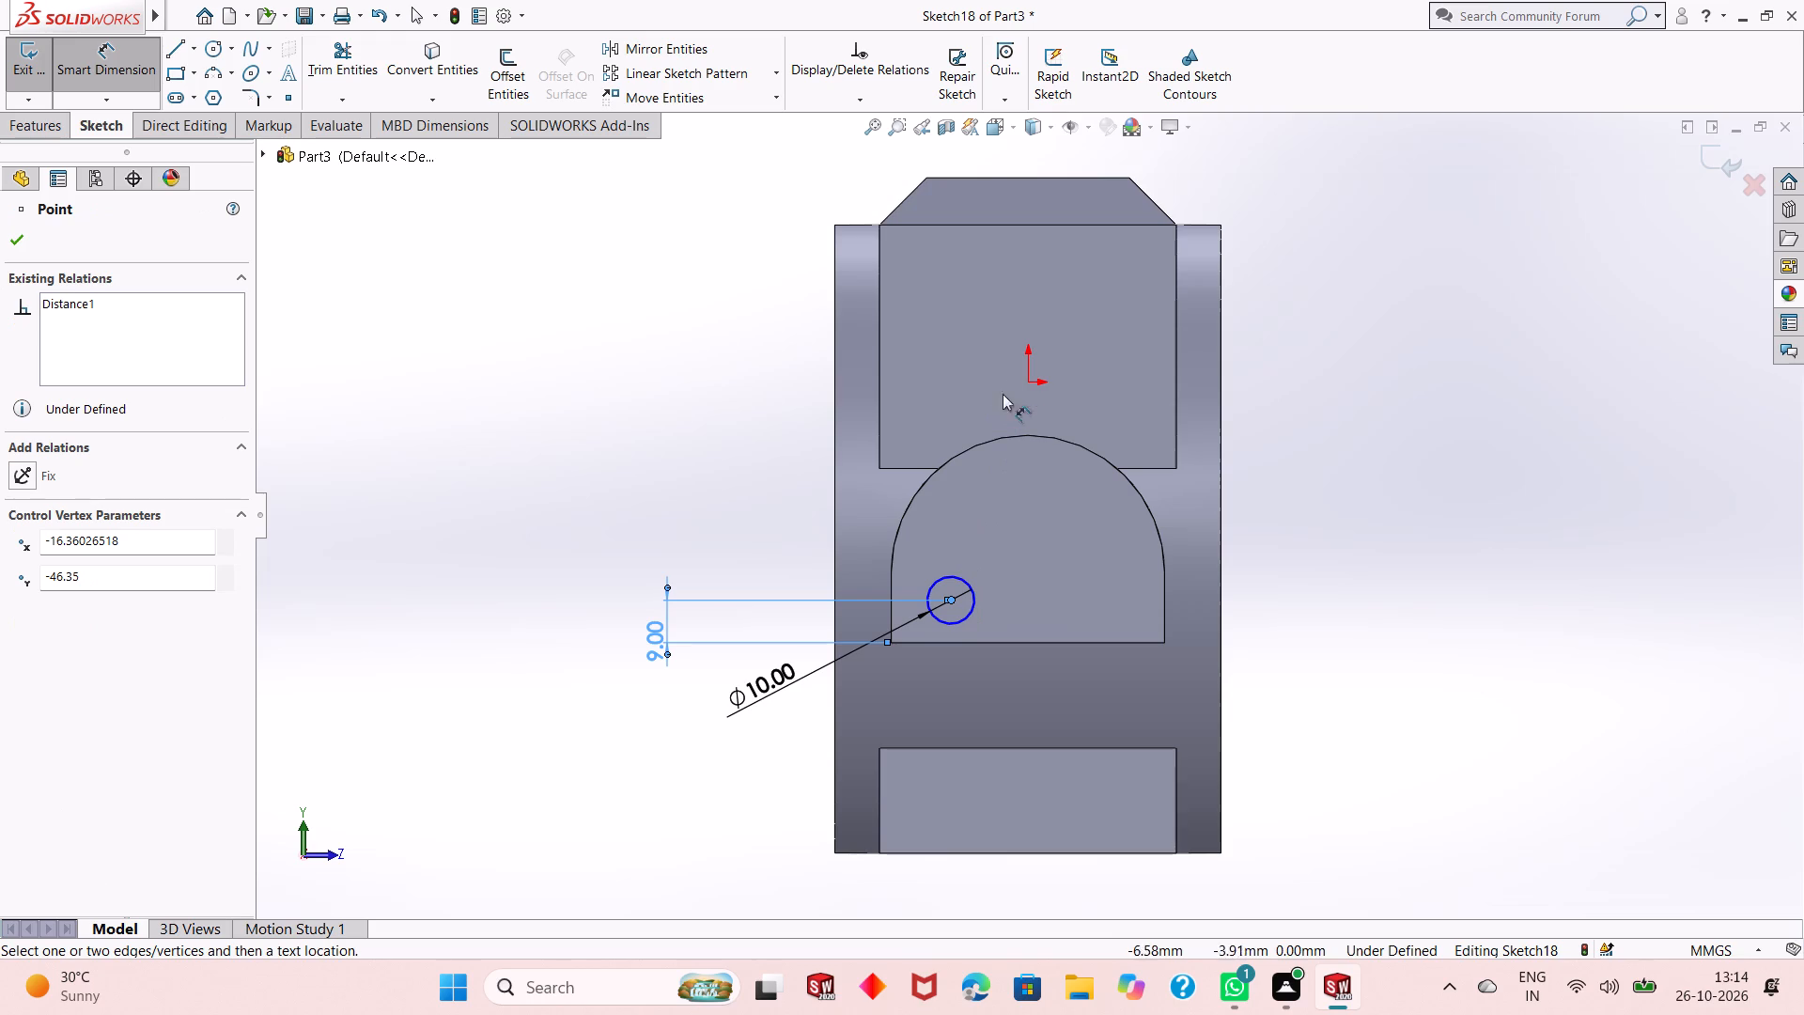
click(1024, 384)
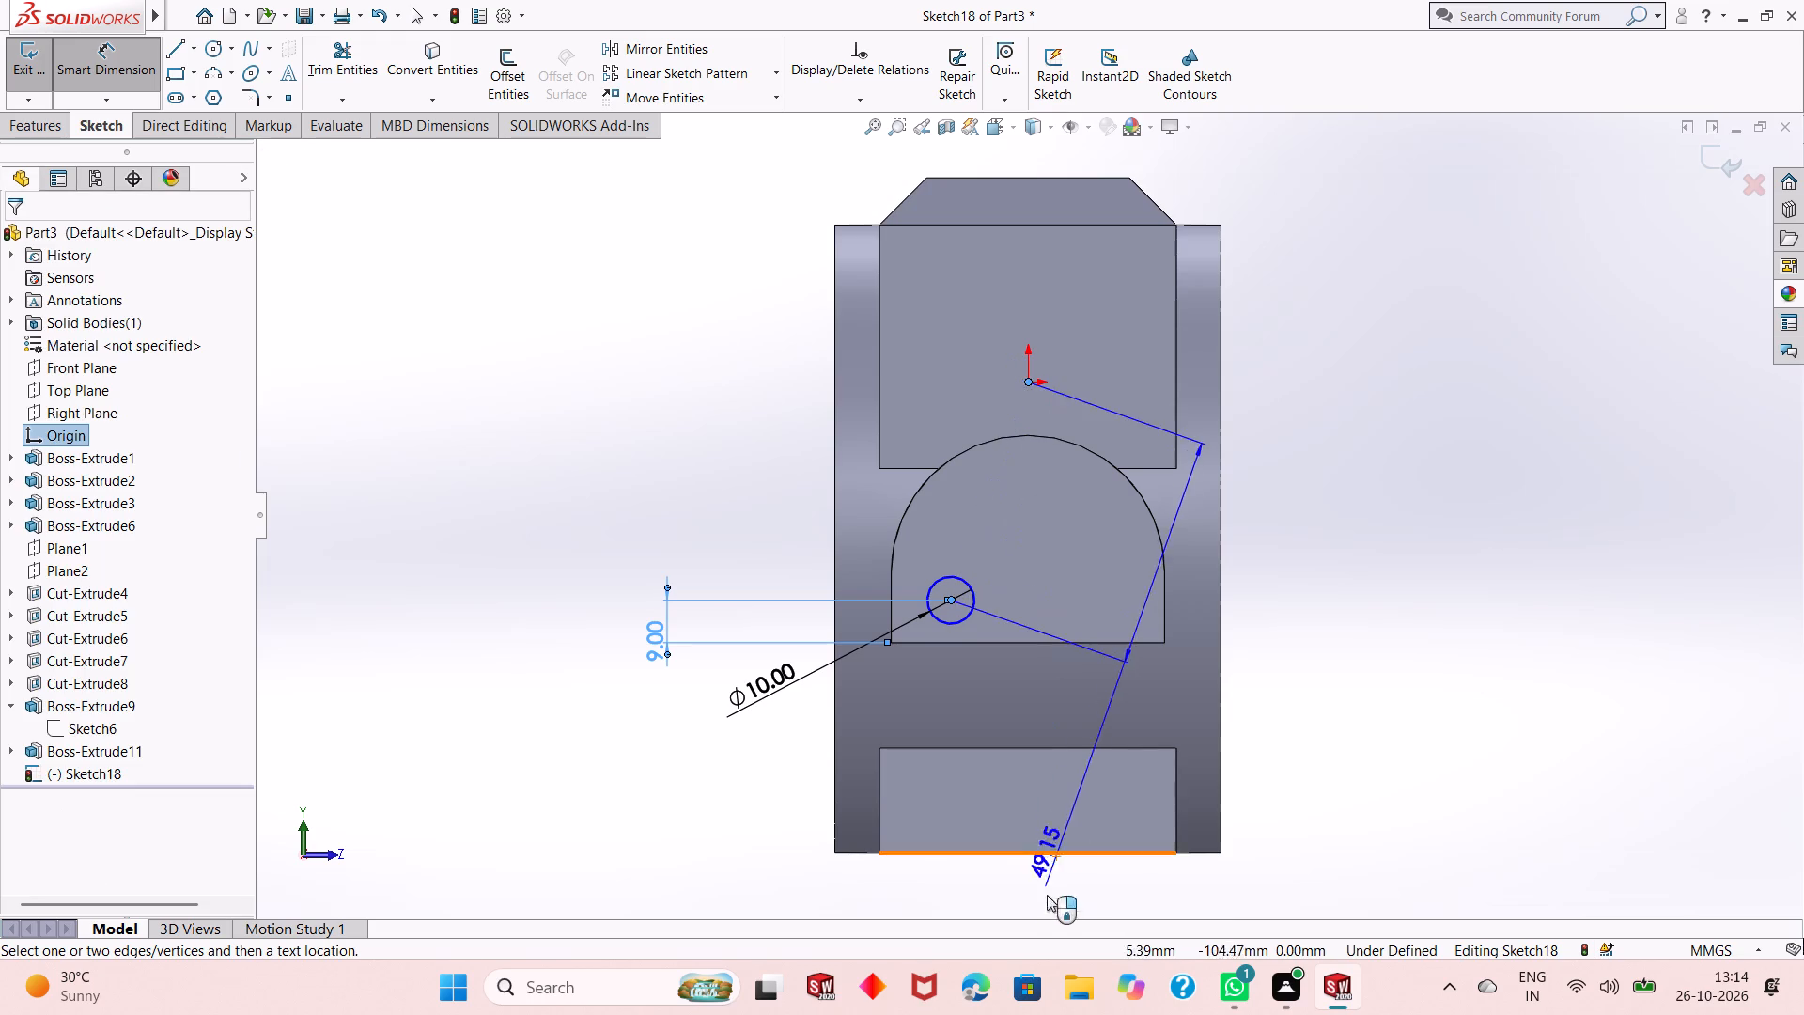
click(967, 884)
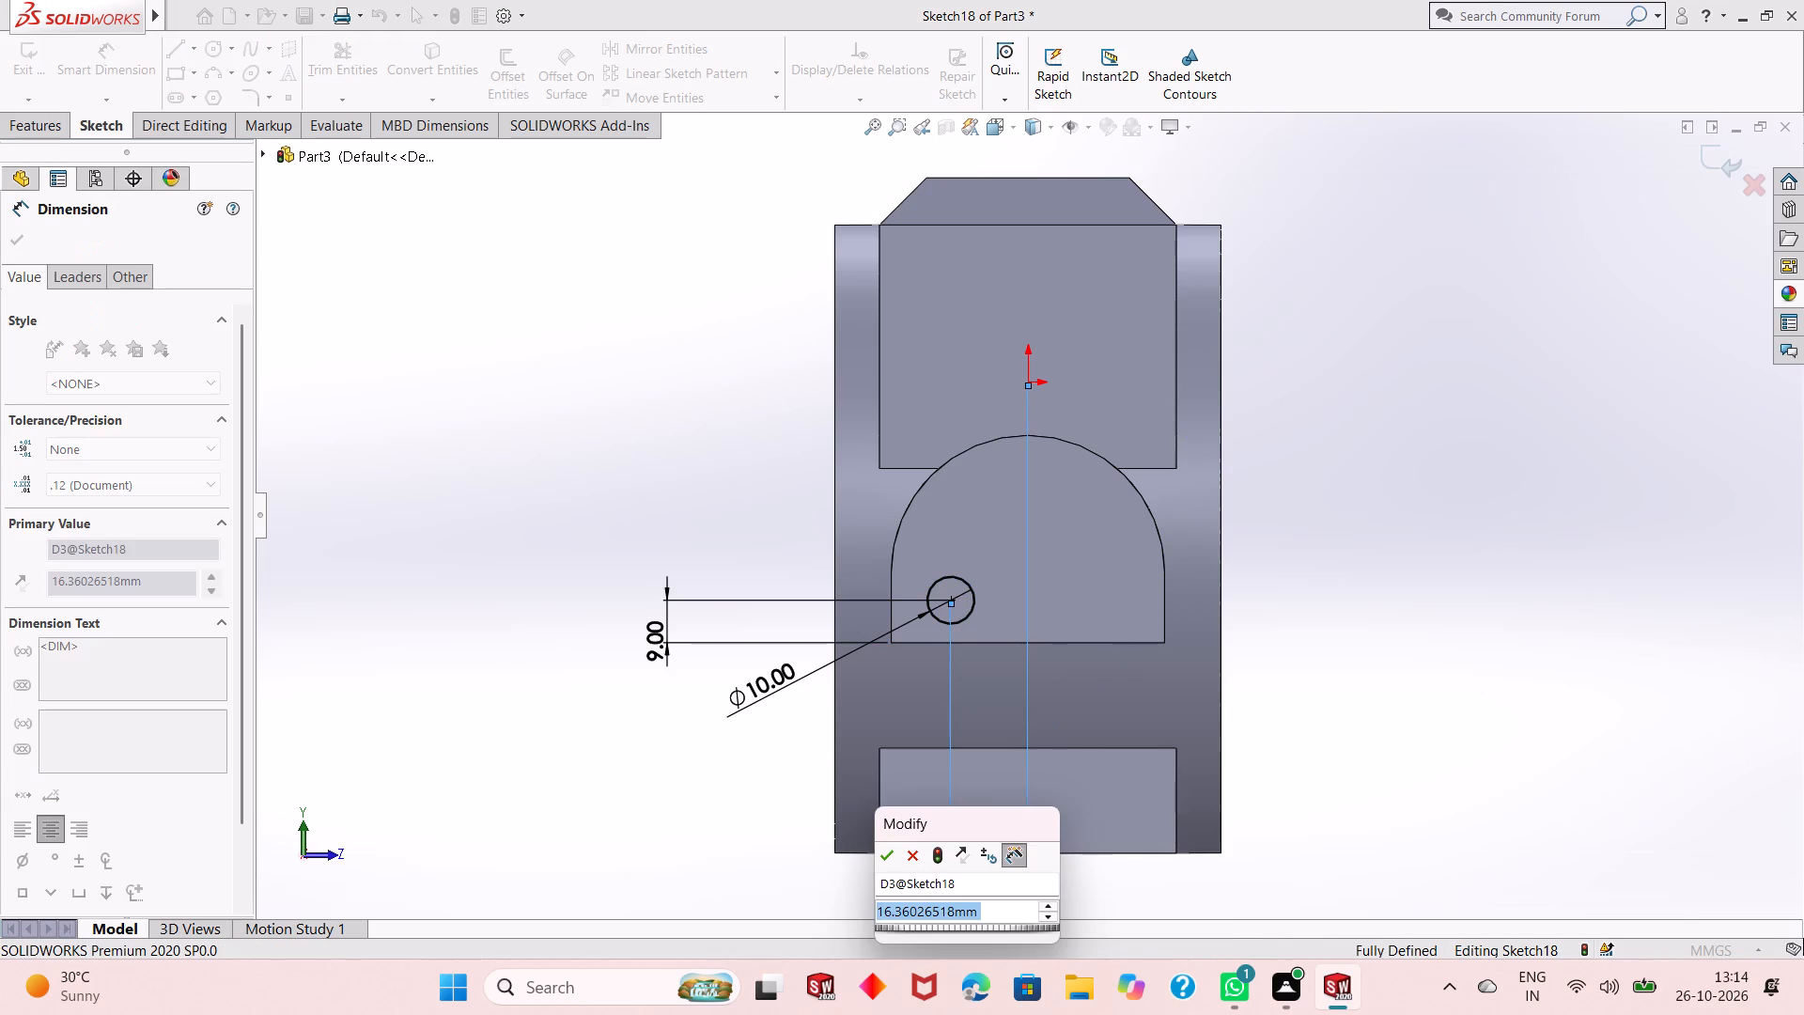
text(14)
key(Return)
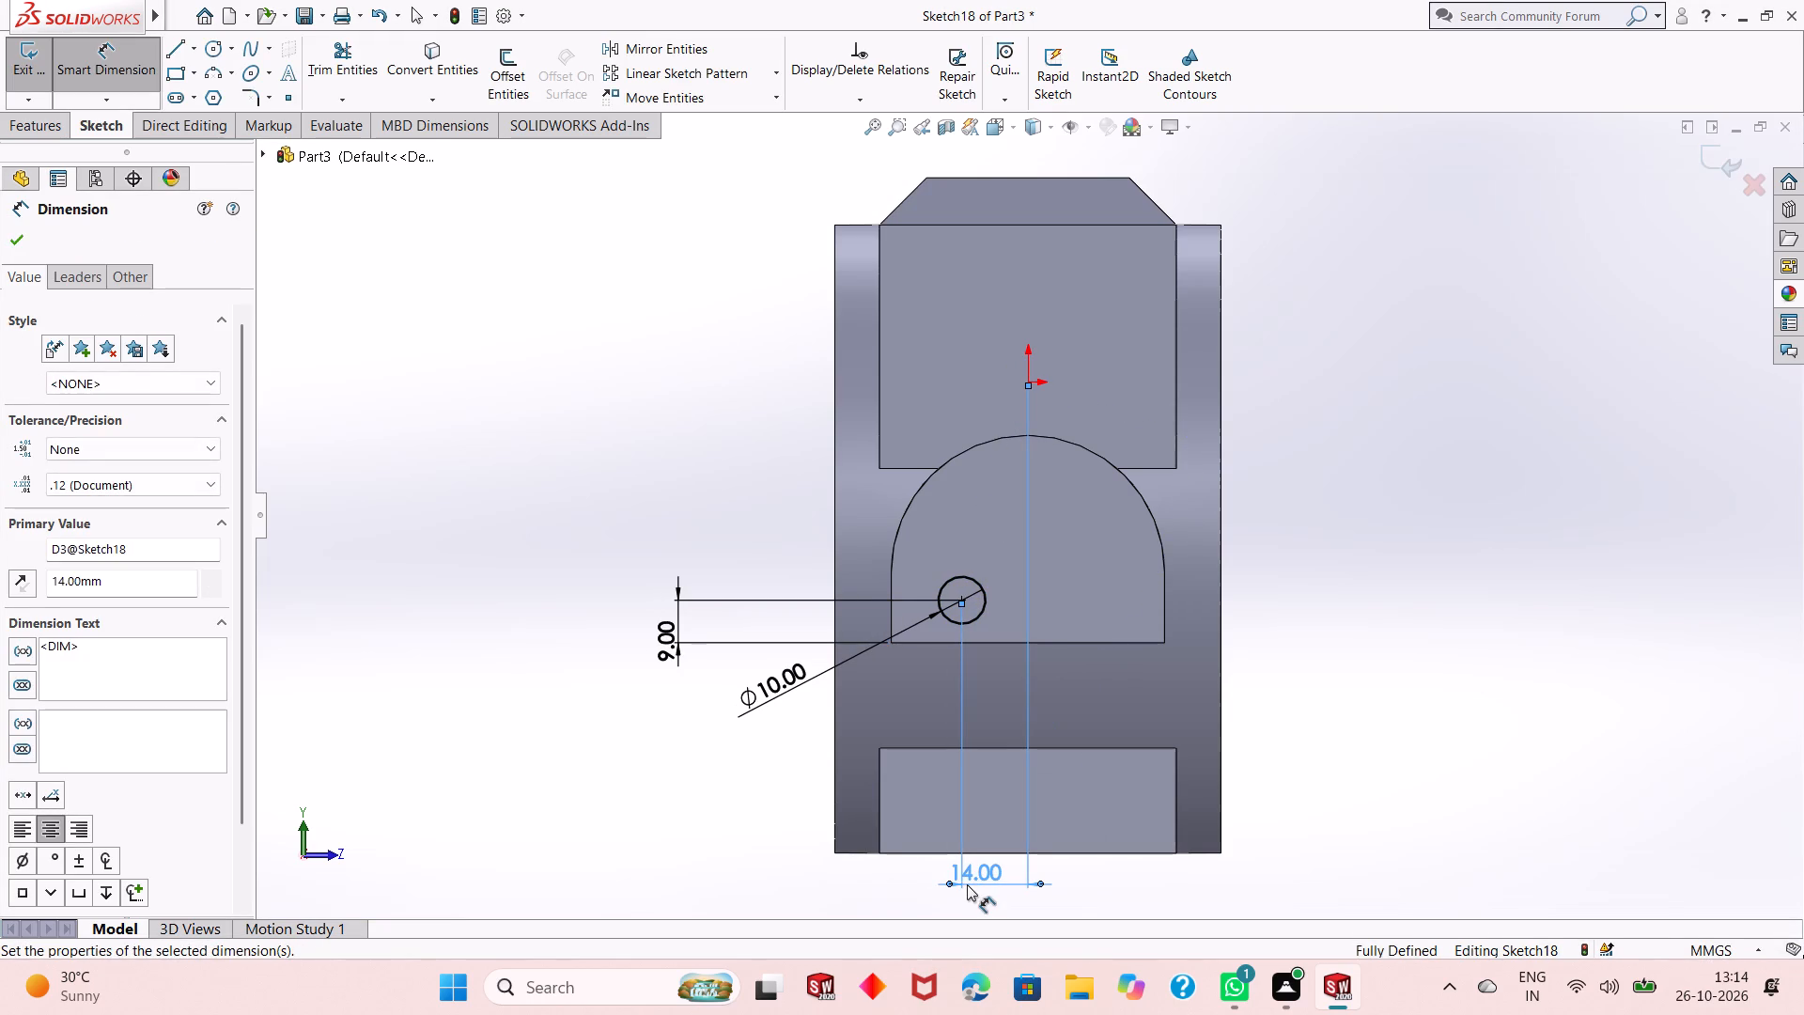
right_click(535, 440)
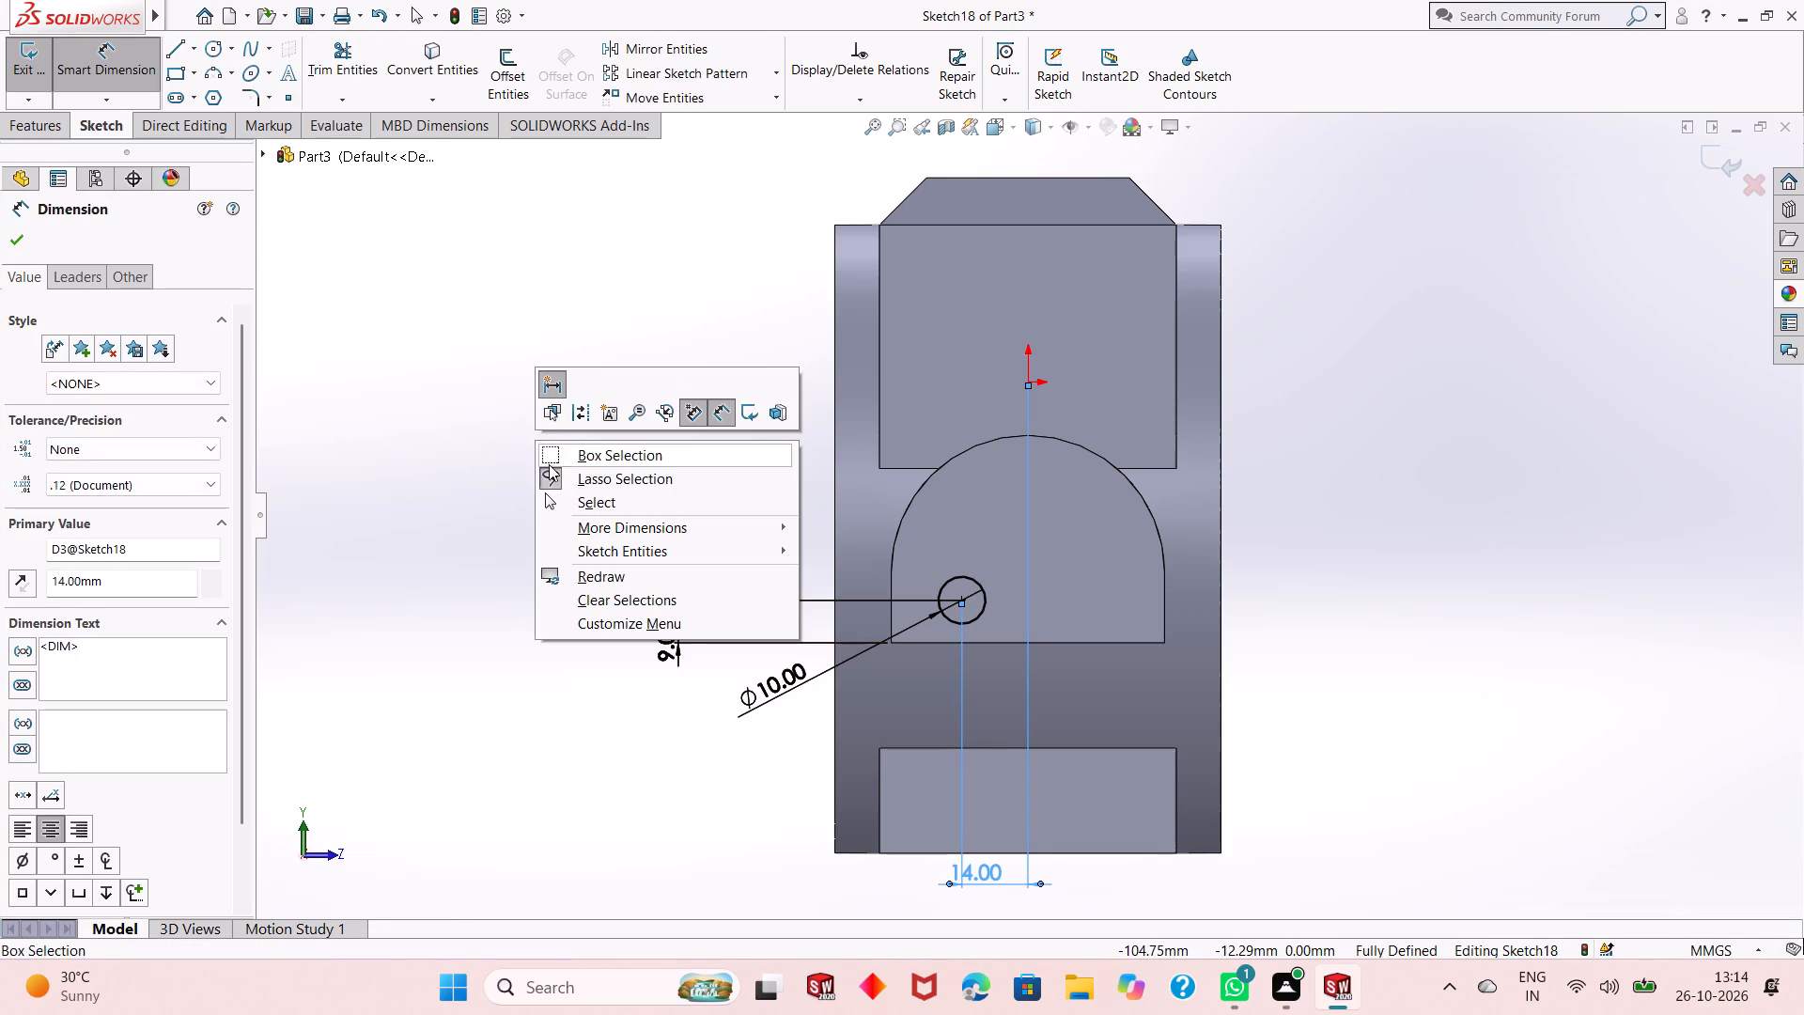
click(558, 509)
Extrude-cut the 10 mm circle Through All, from the arched boss's end face across to the opposite side boss.
middle_drag(976, 679, 1094, 651)
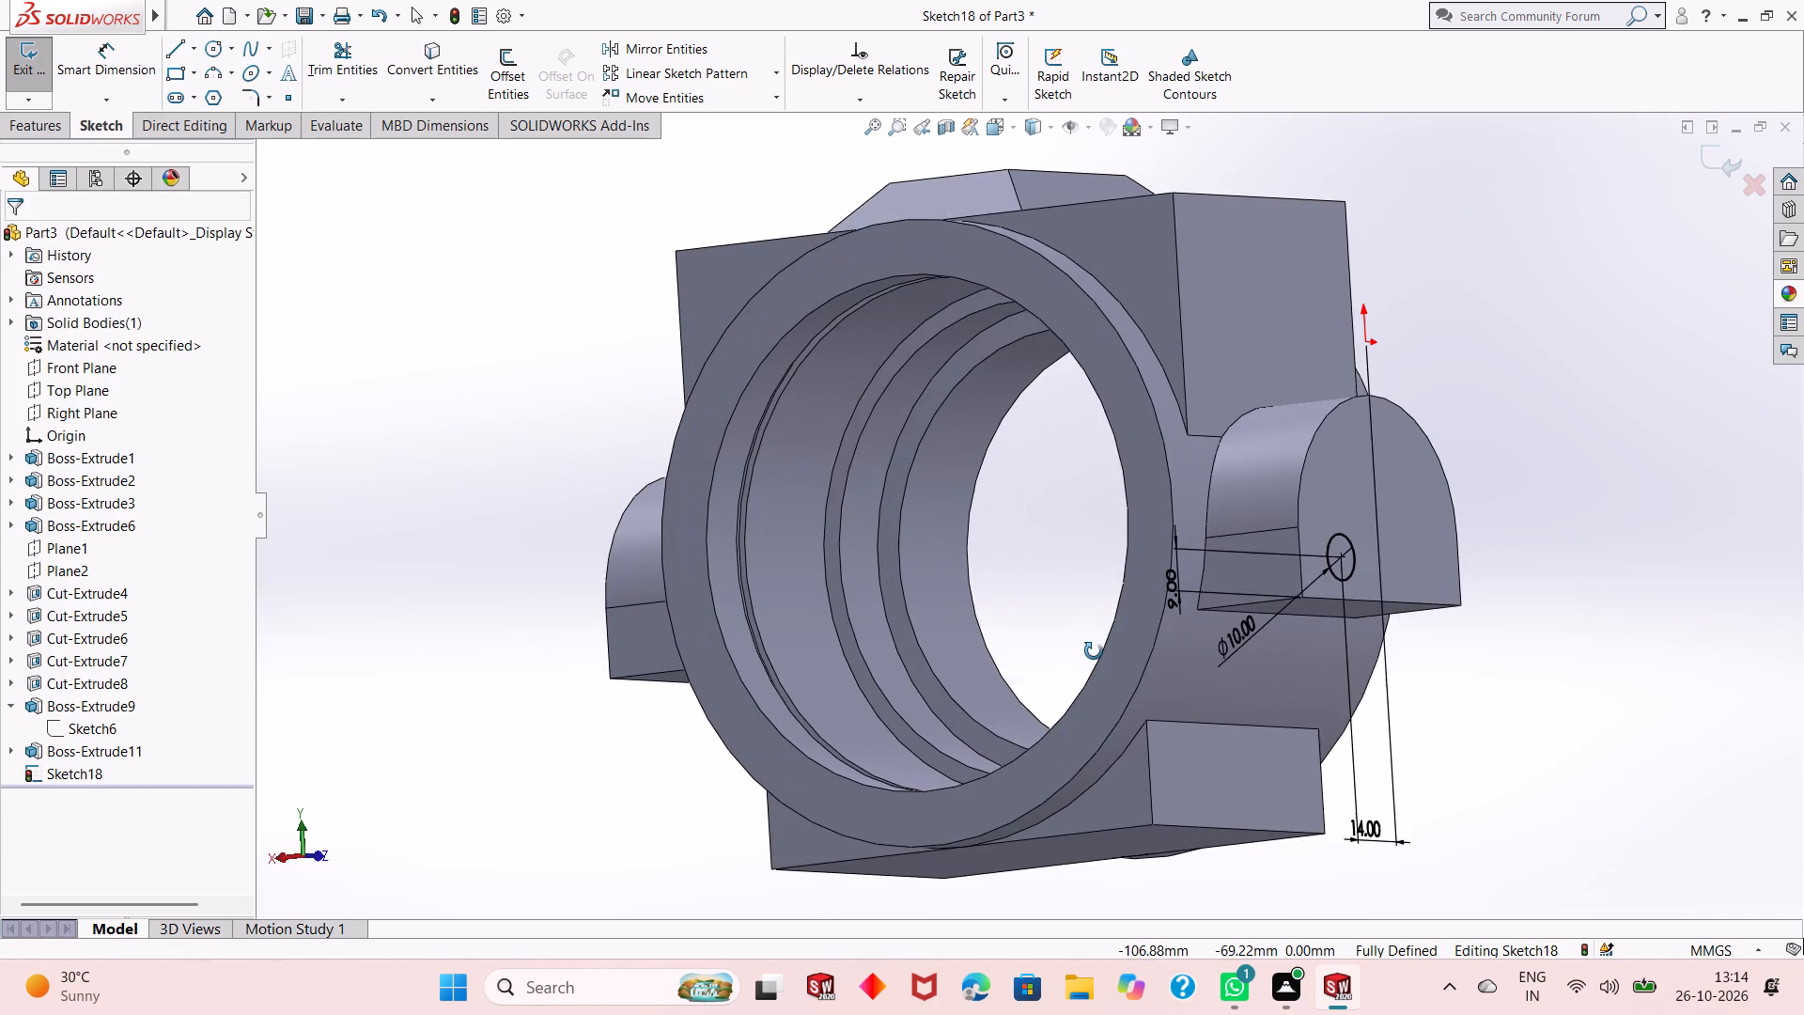
middle_drag(1094, 651, 1109, 687)
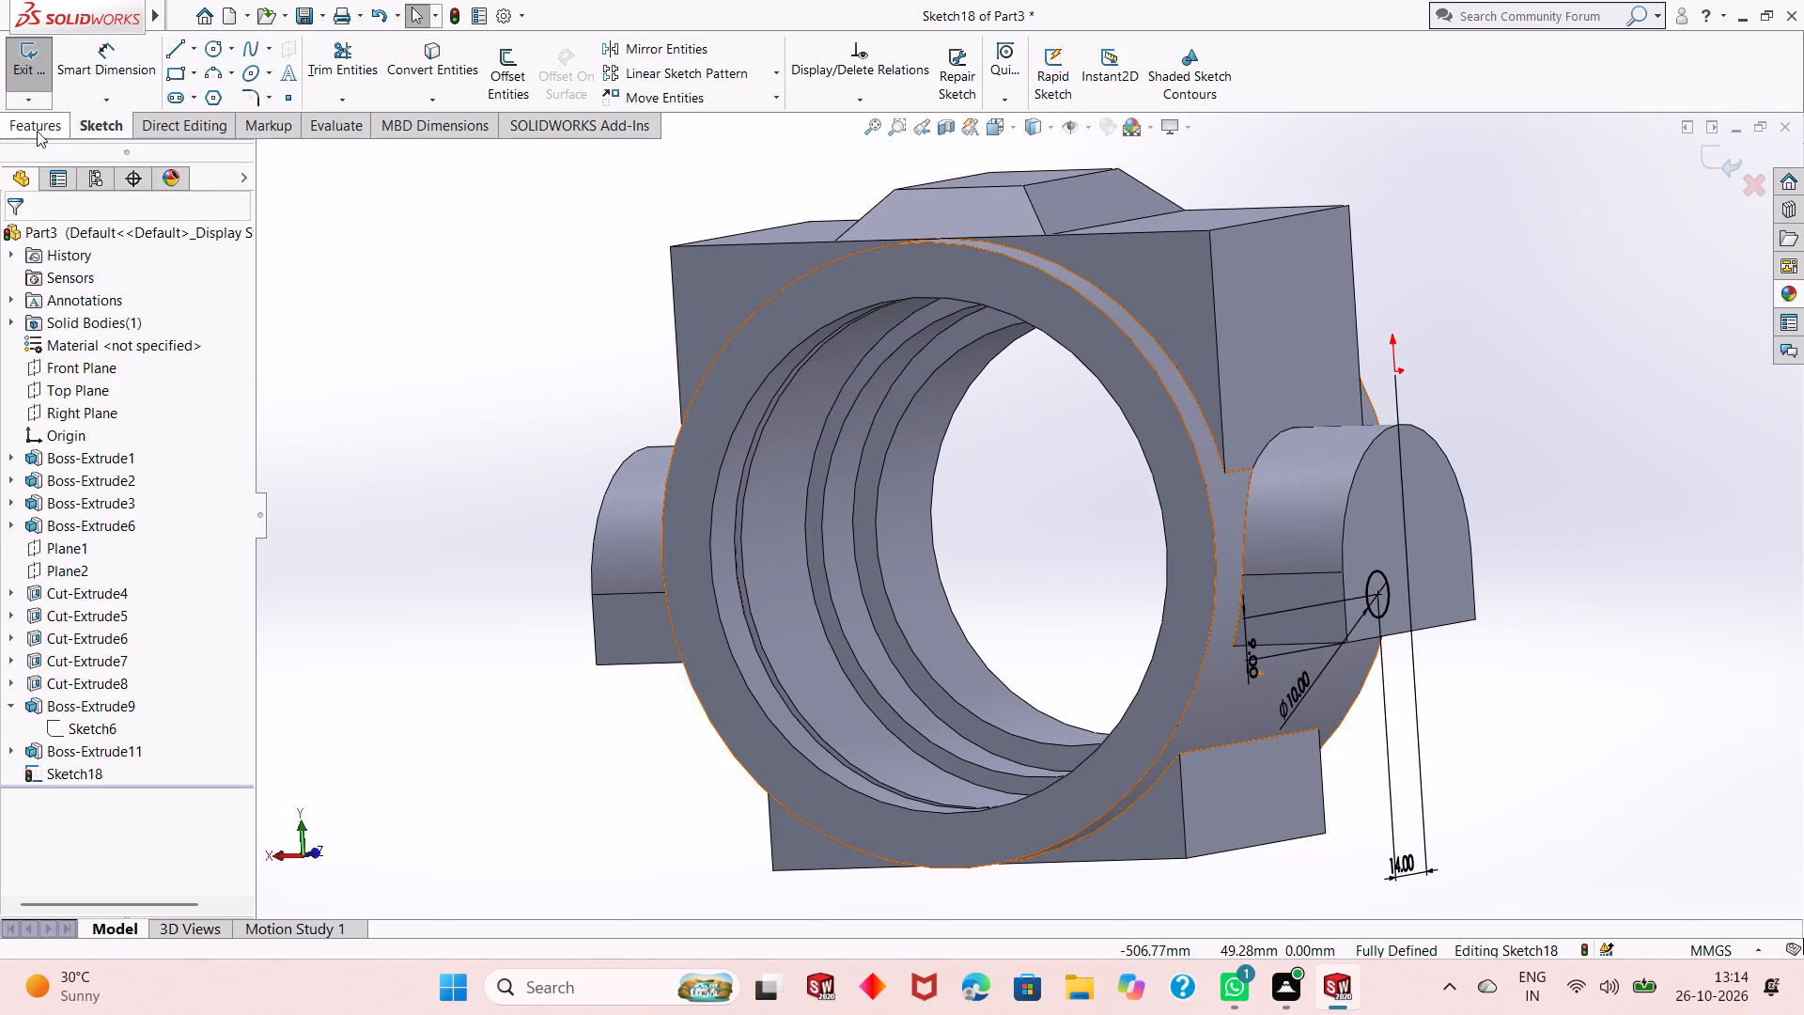
click(37, 130)
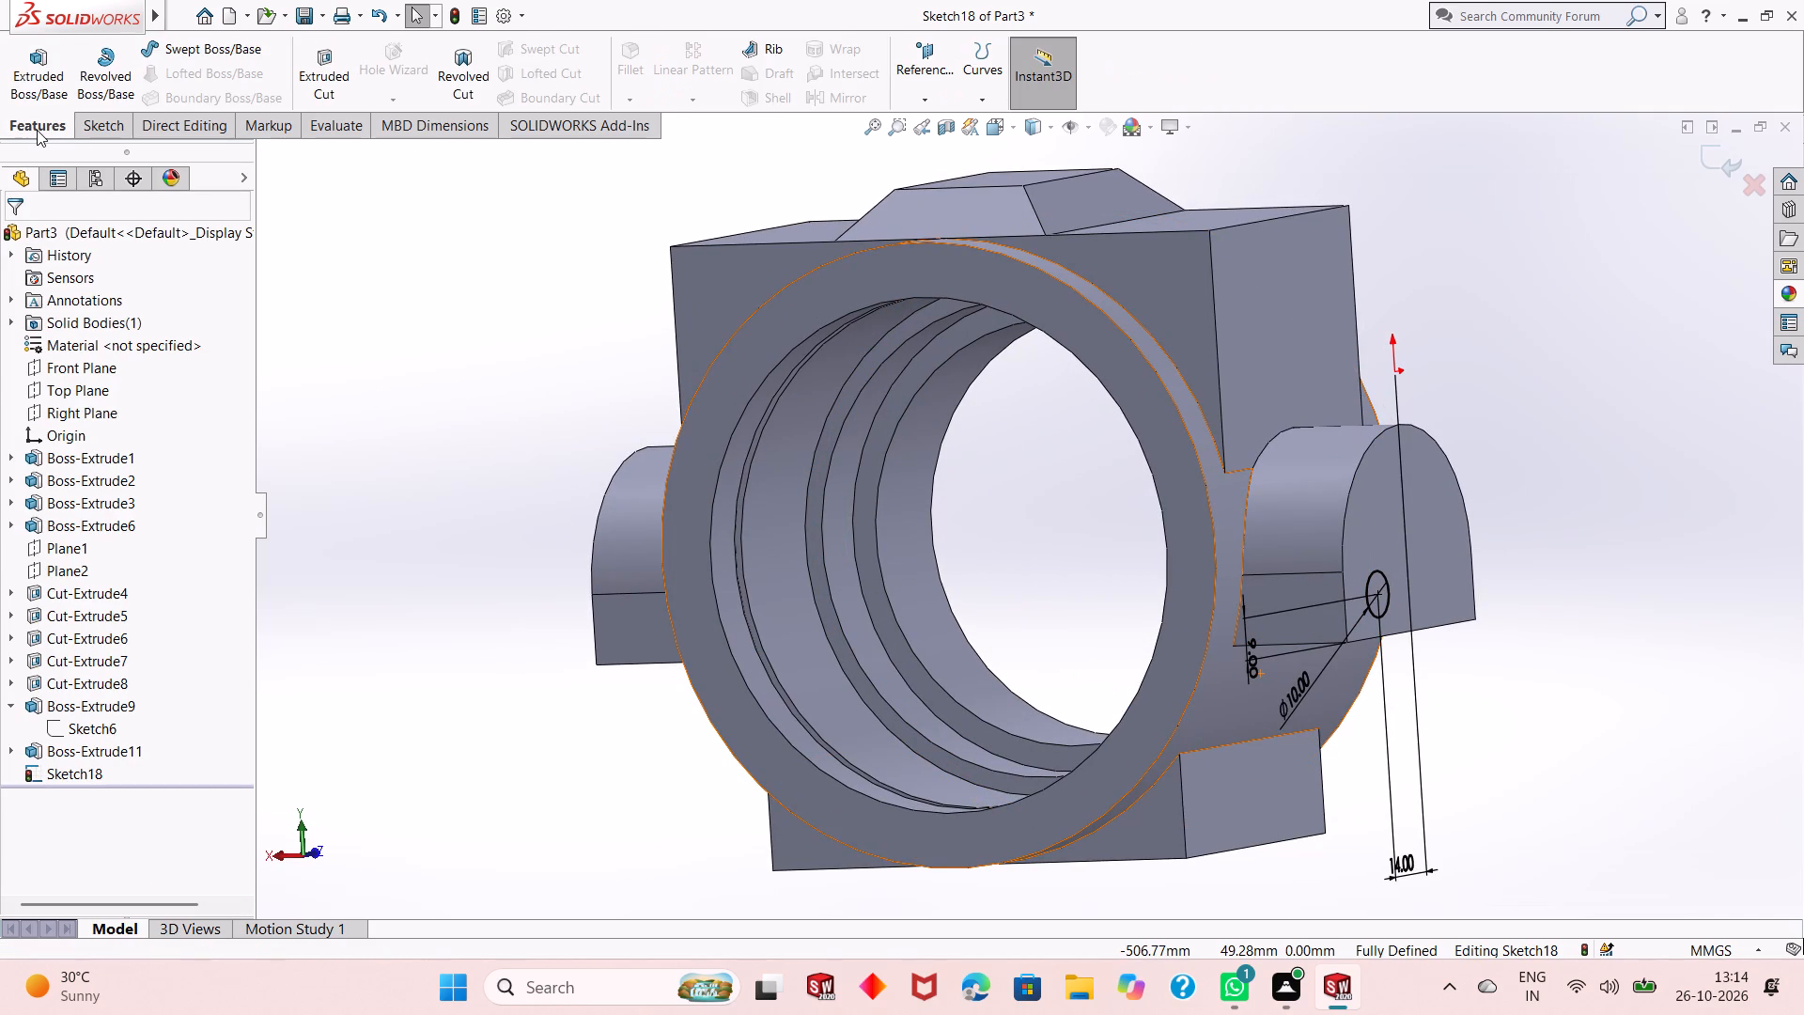
click(312, 79)
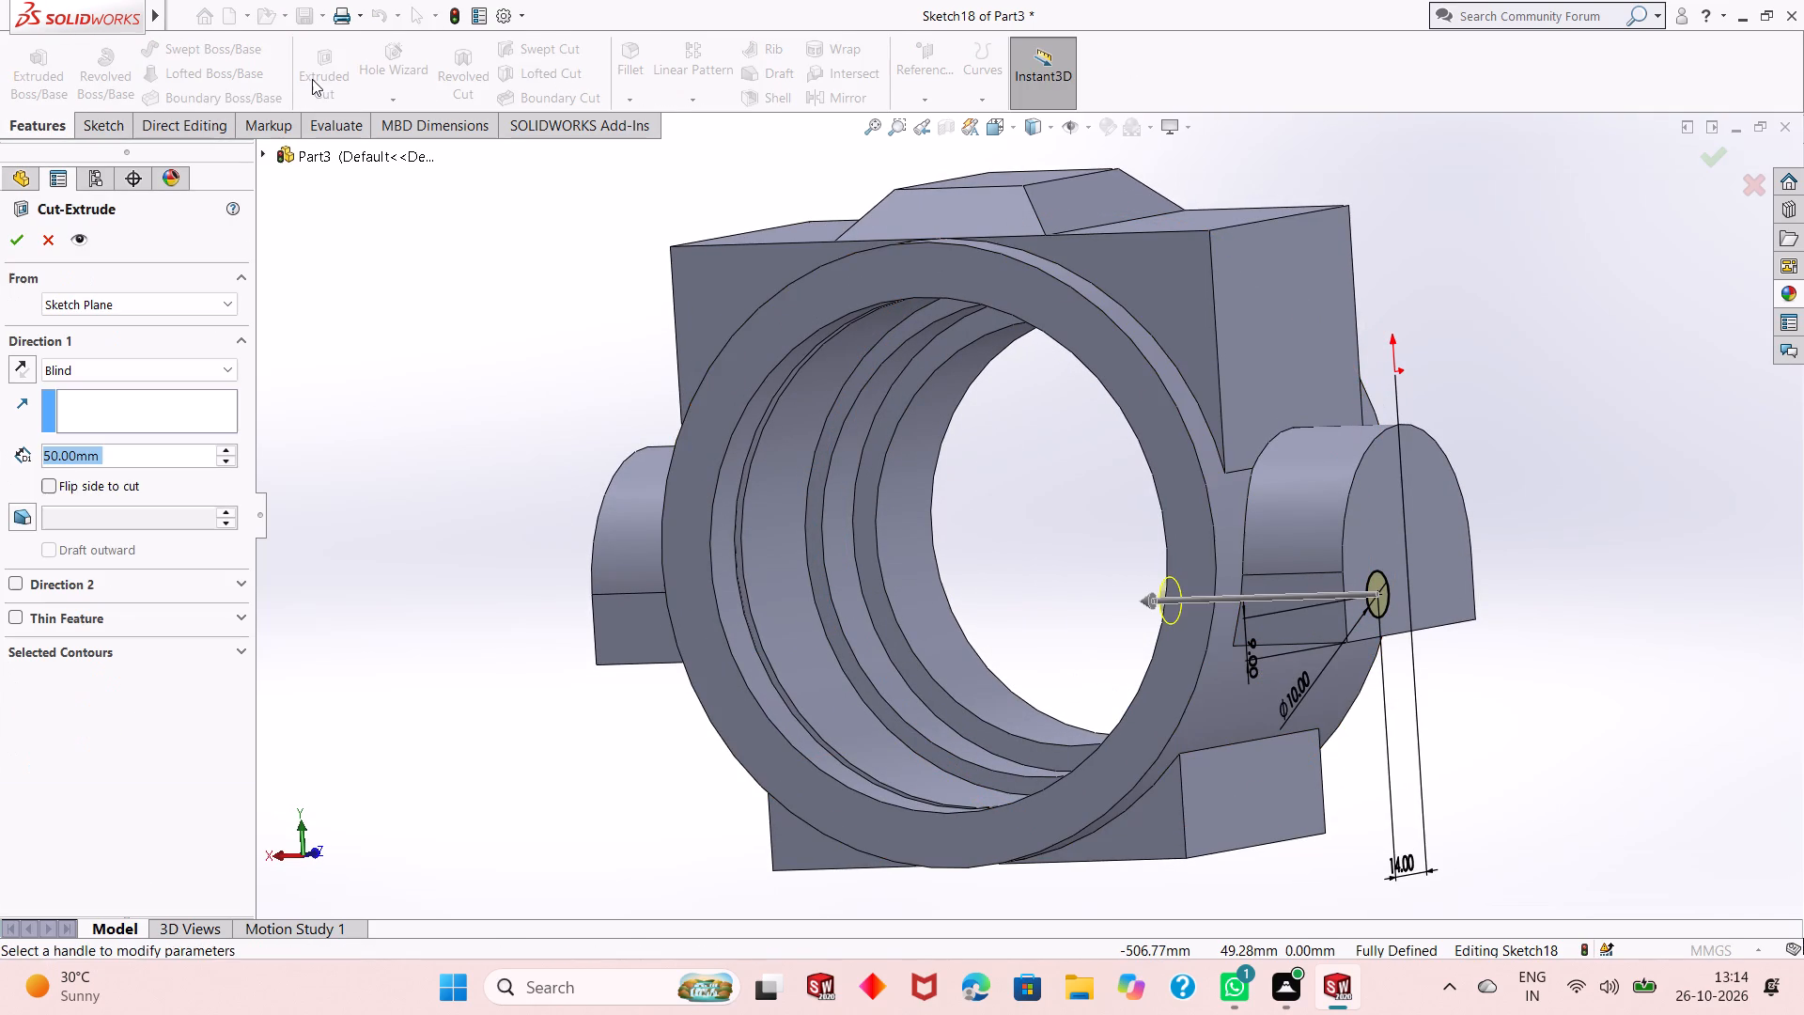
click(122, 358)
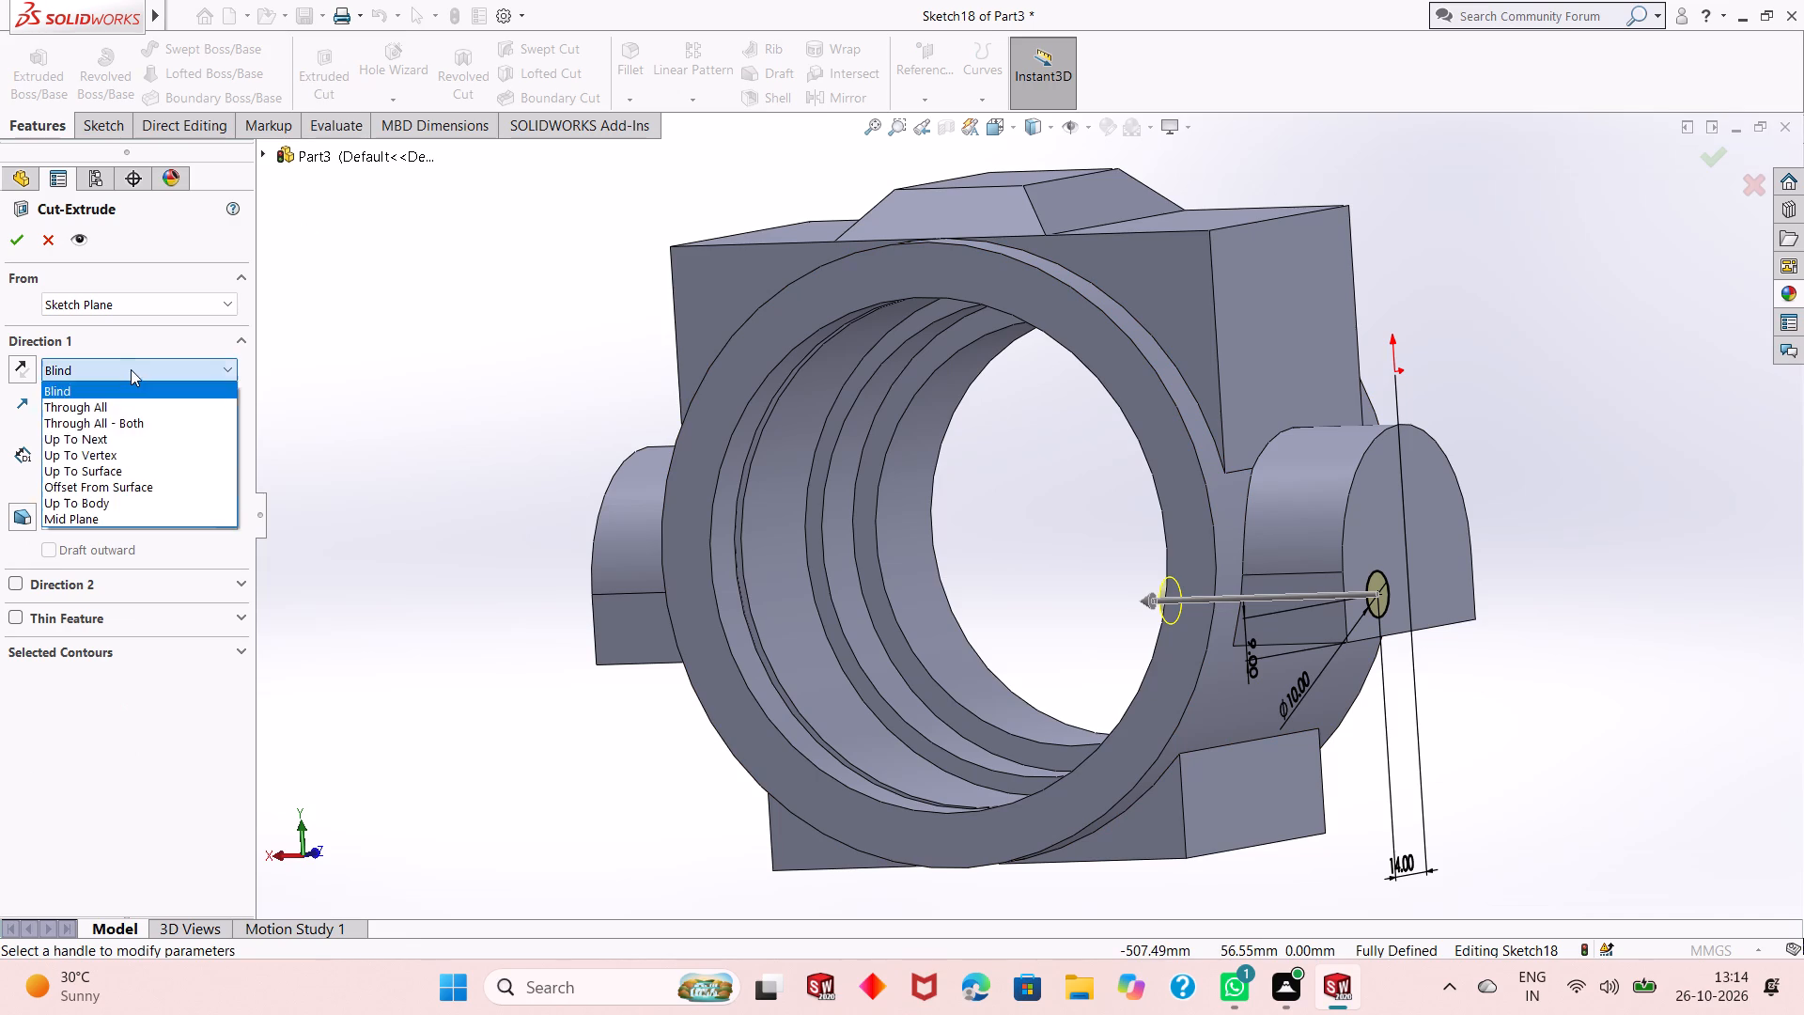
click(172, 406)
middle_drag(981, 627, 1027, 605)
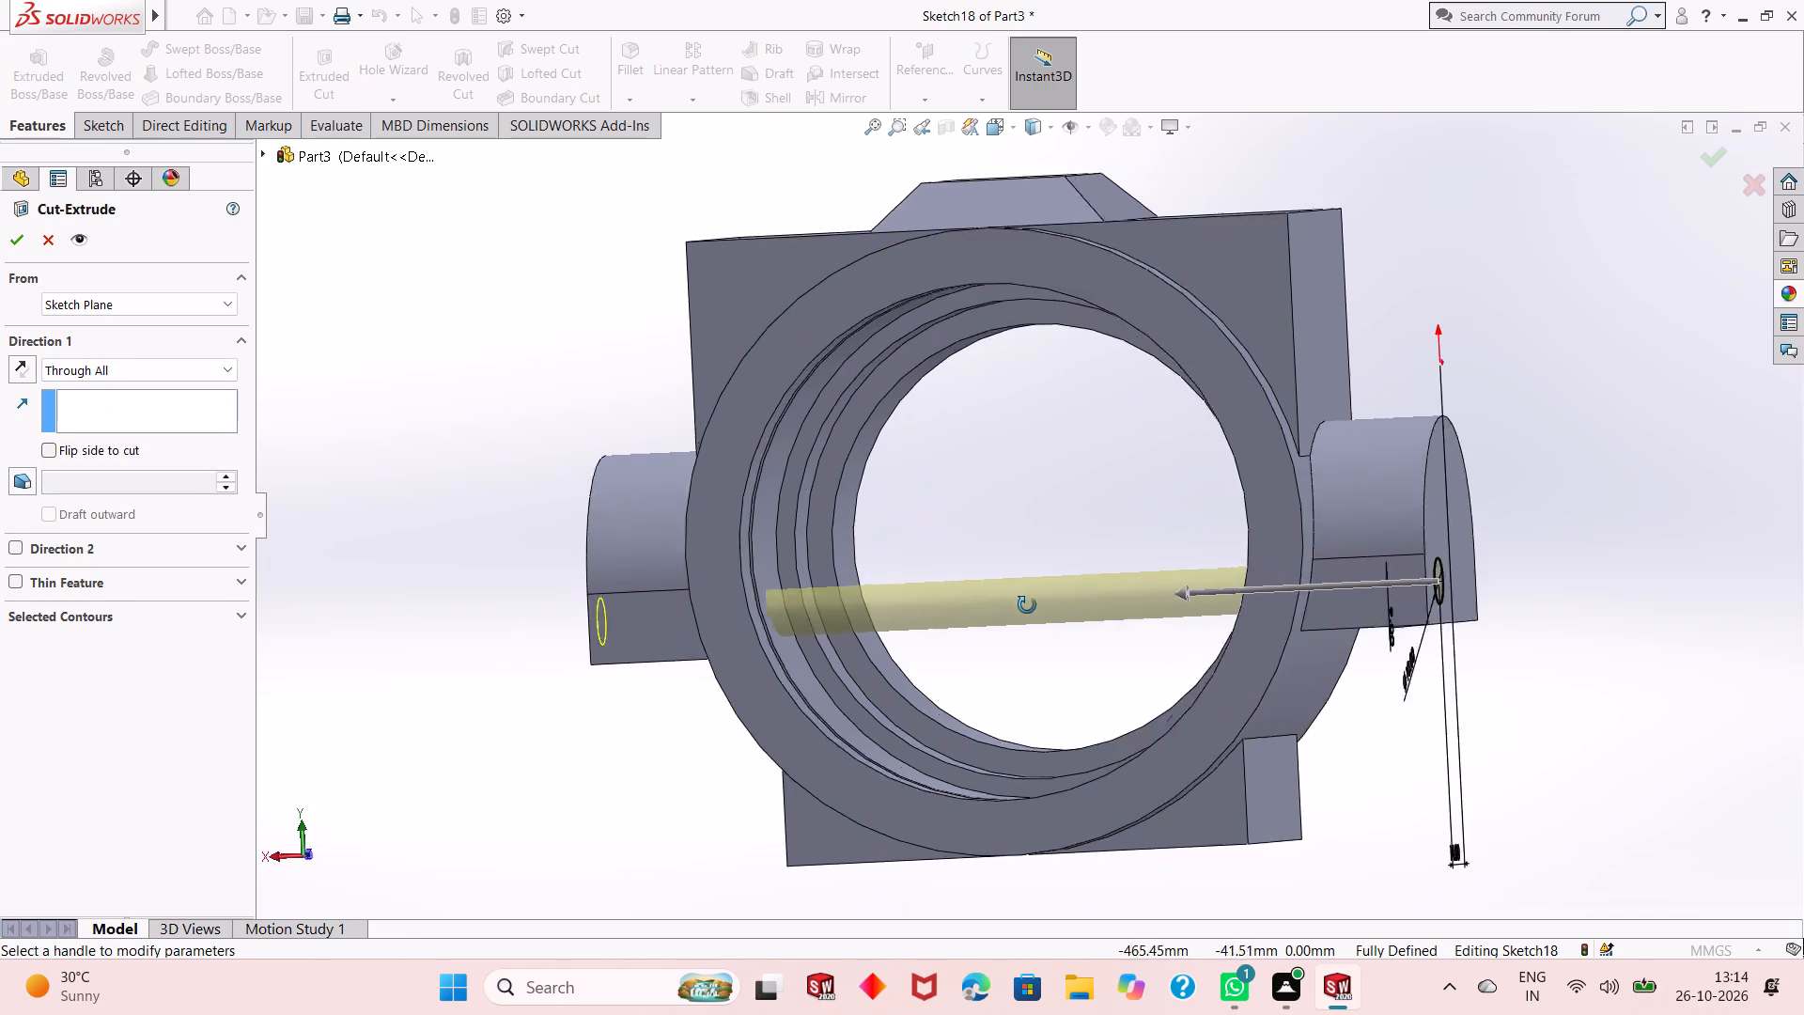
middle_drag(1027, 605, 1072, 617)
click(25, 233)
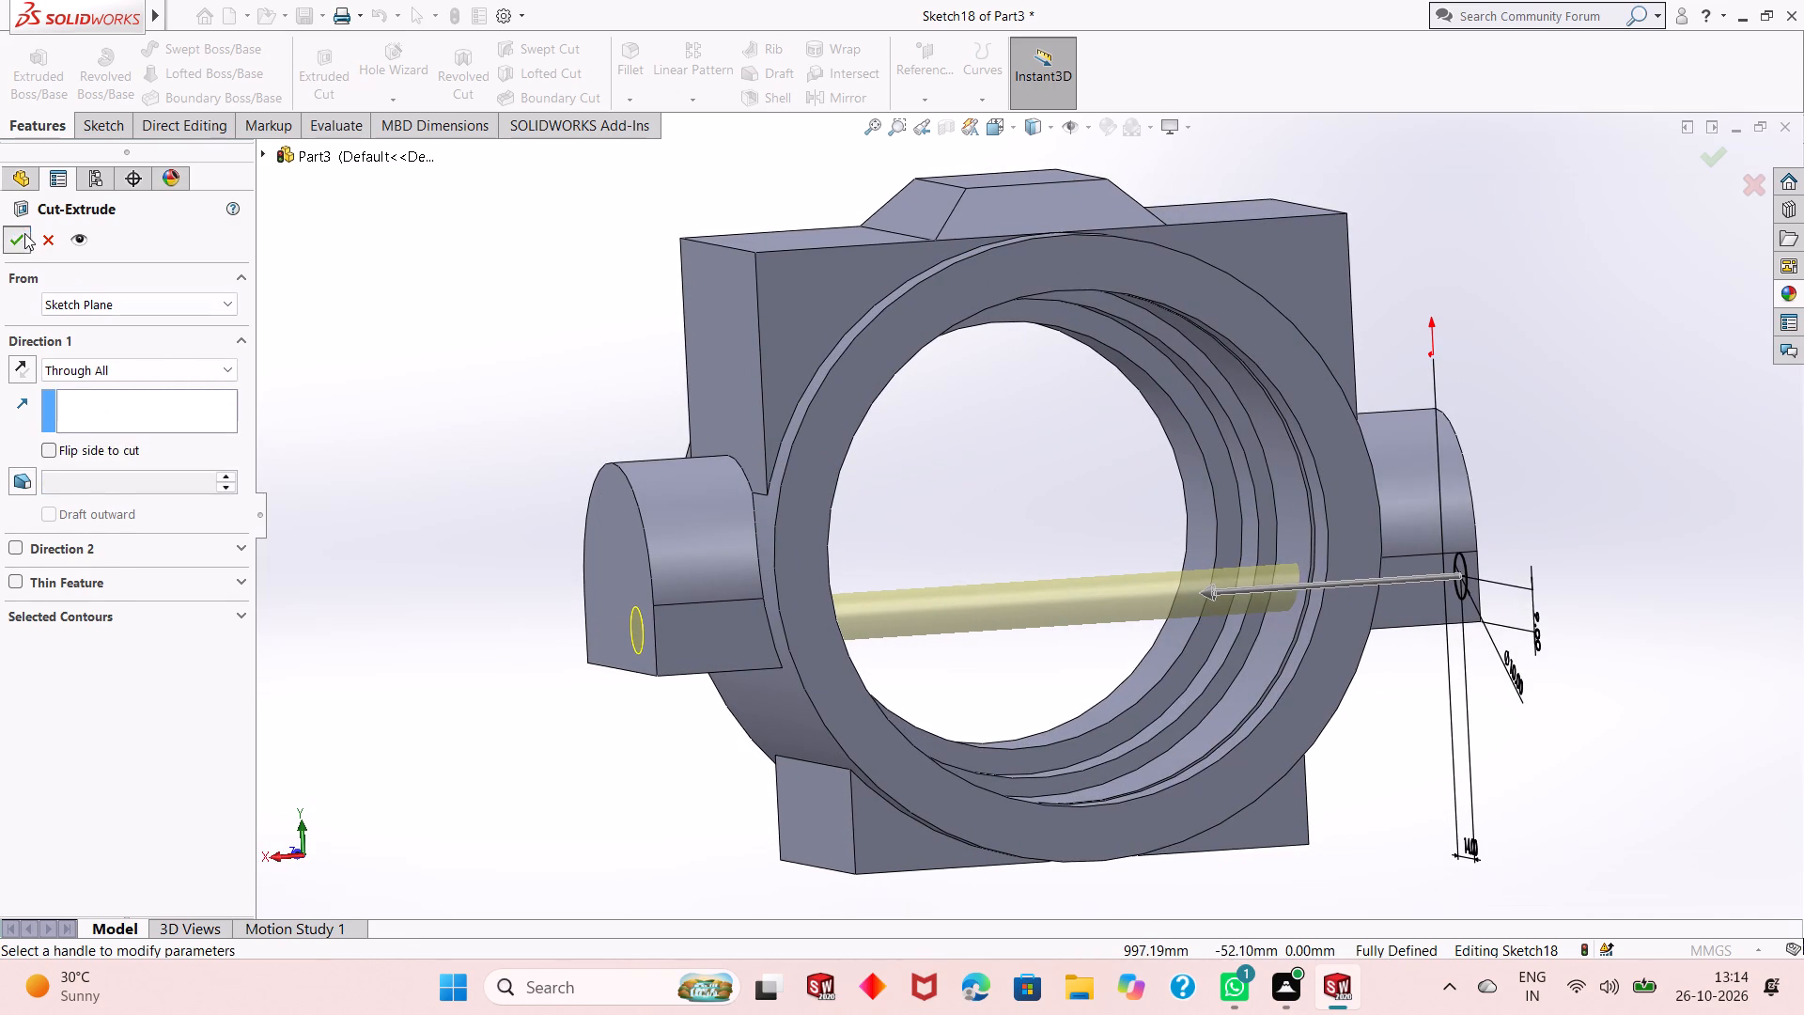
middle_drag(1414, 507, 1279, 513)
click(1577, 497)
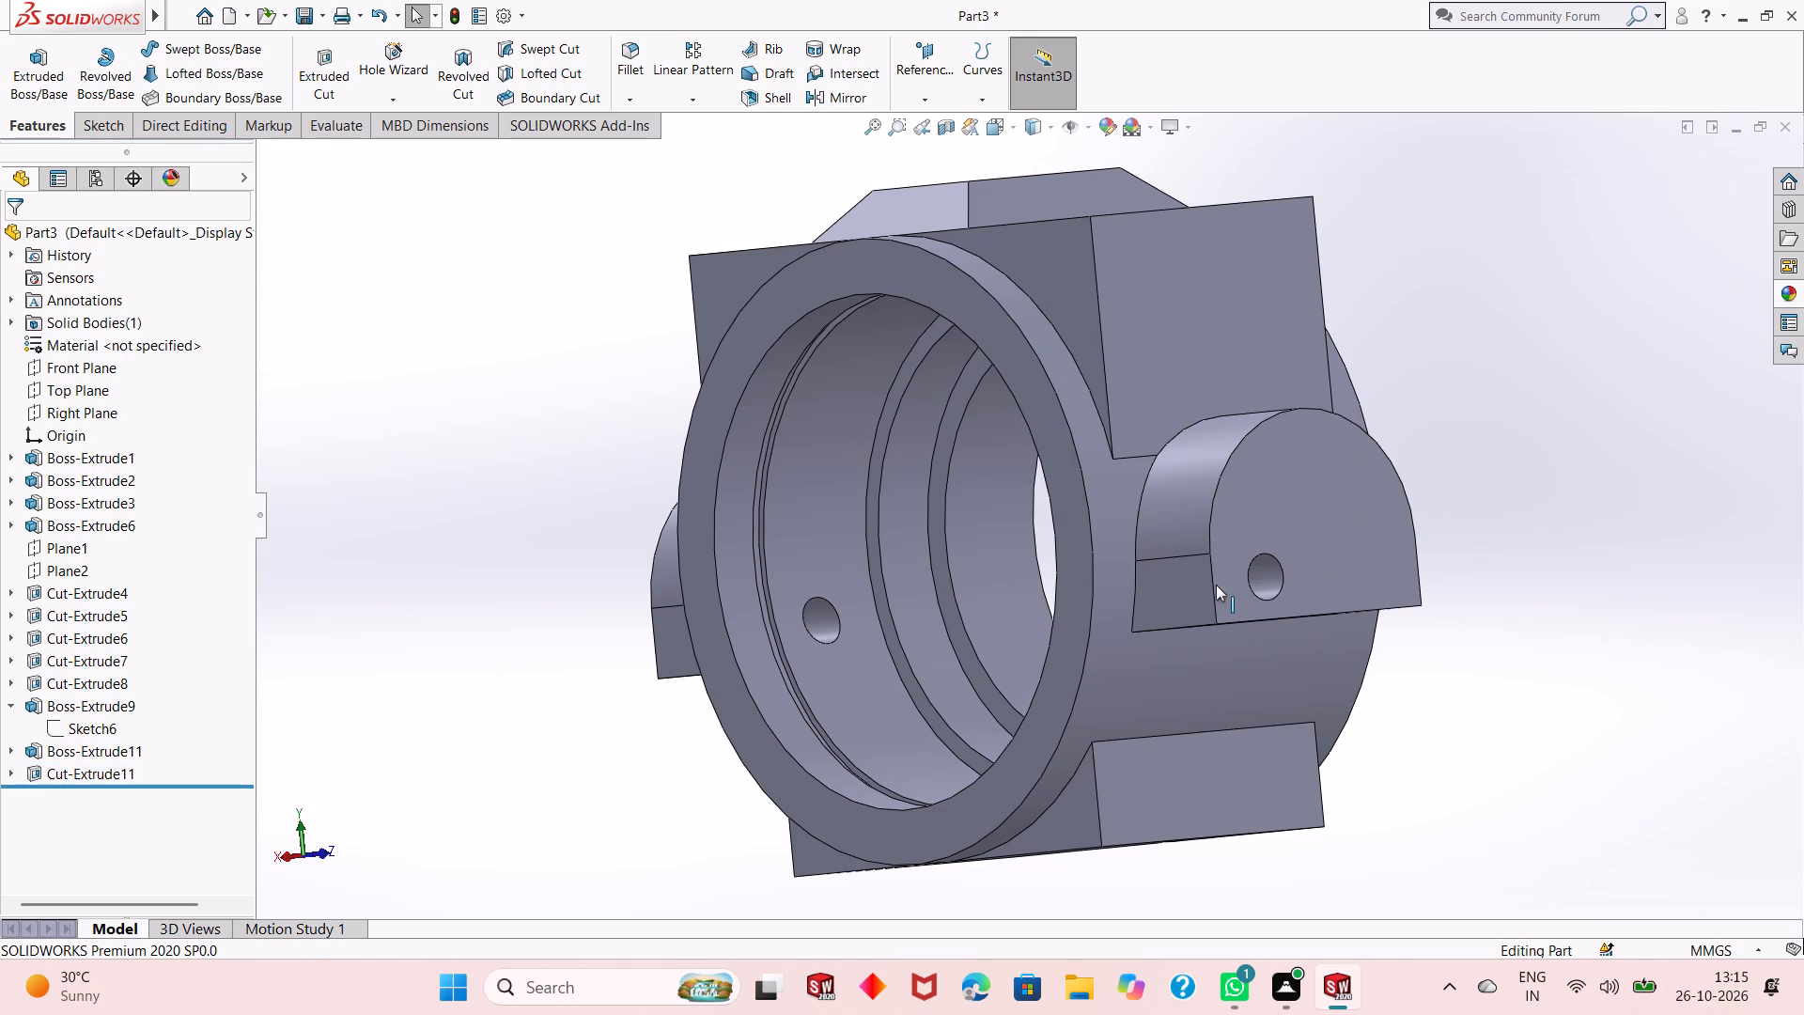
Examine the part from several sides to check the new hole through the side bosses and bore wall.
scroll(1209, 587, up, 1)
middle_drag(1209, 592, 1330, 593)
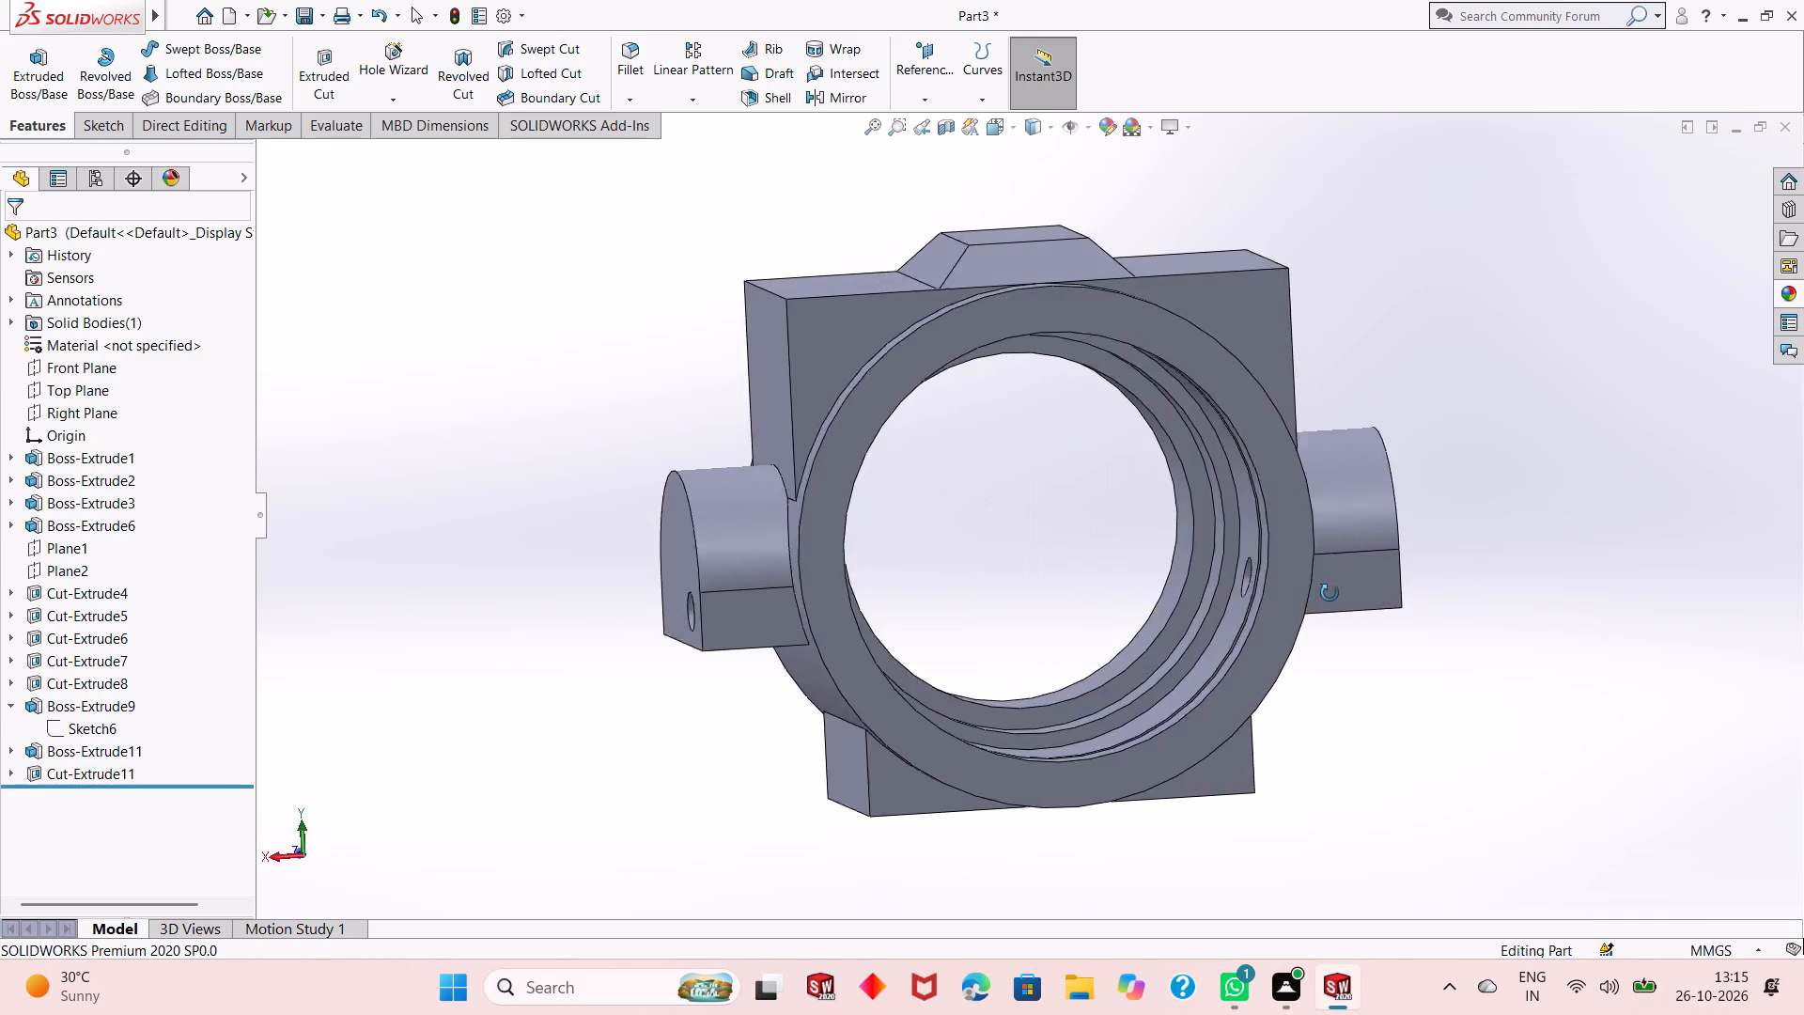
middle_drag(1330, 593, 1274, 594)
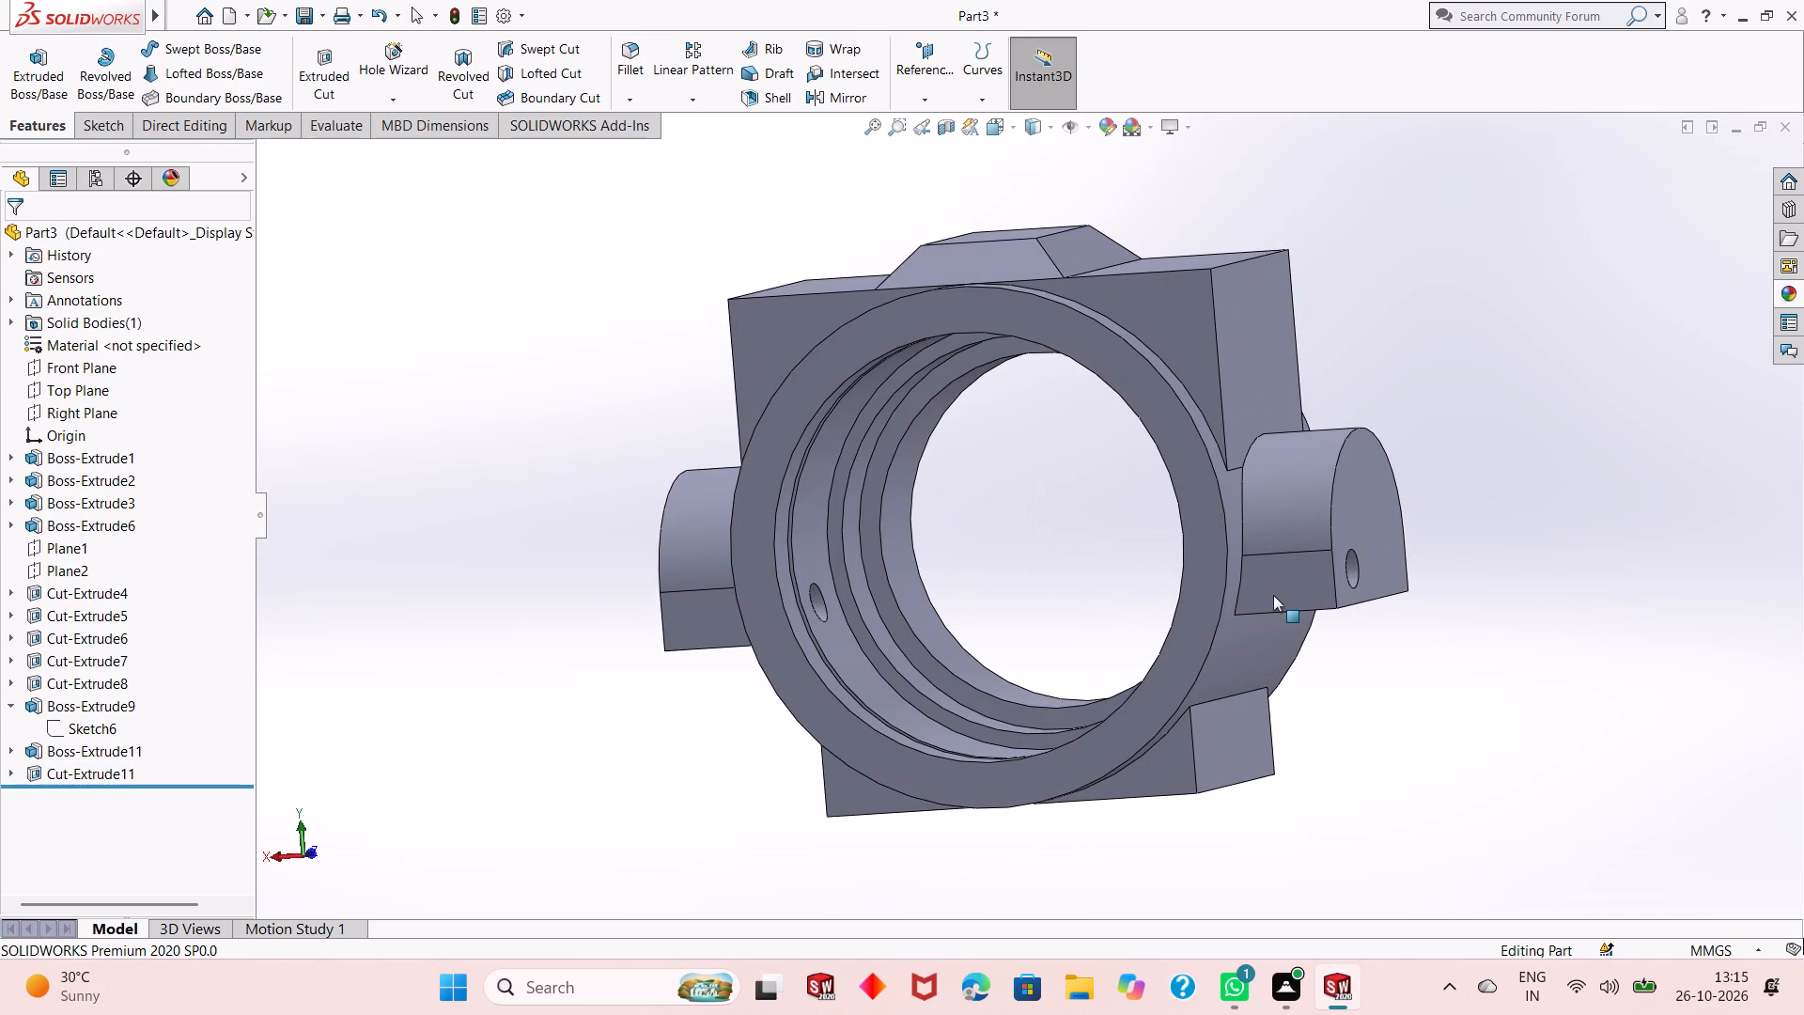
middle_drag(1422, 678, 1442, 592)
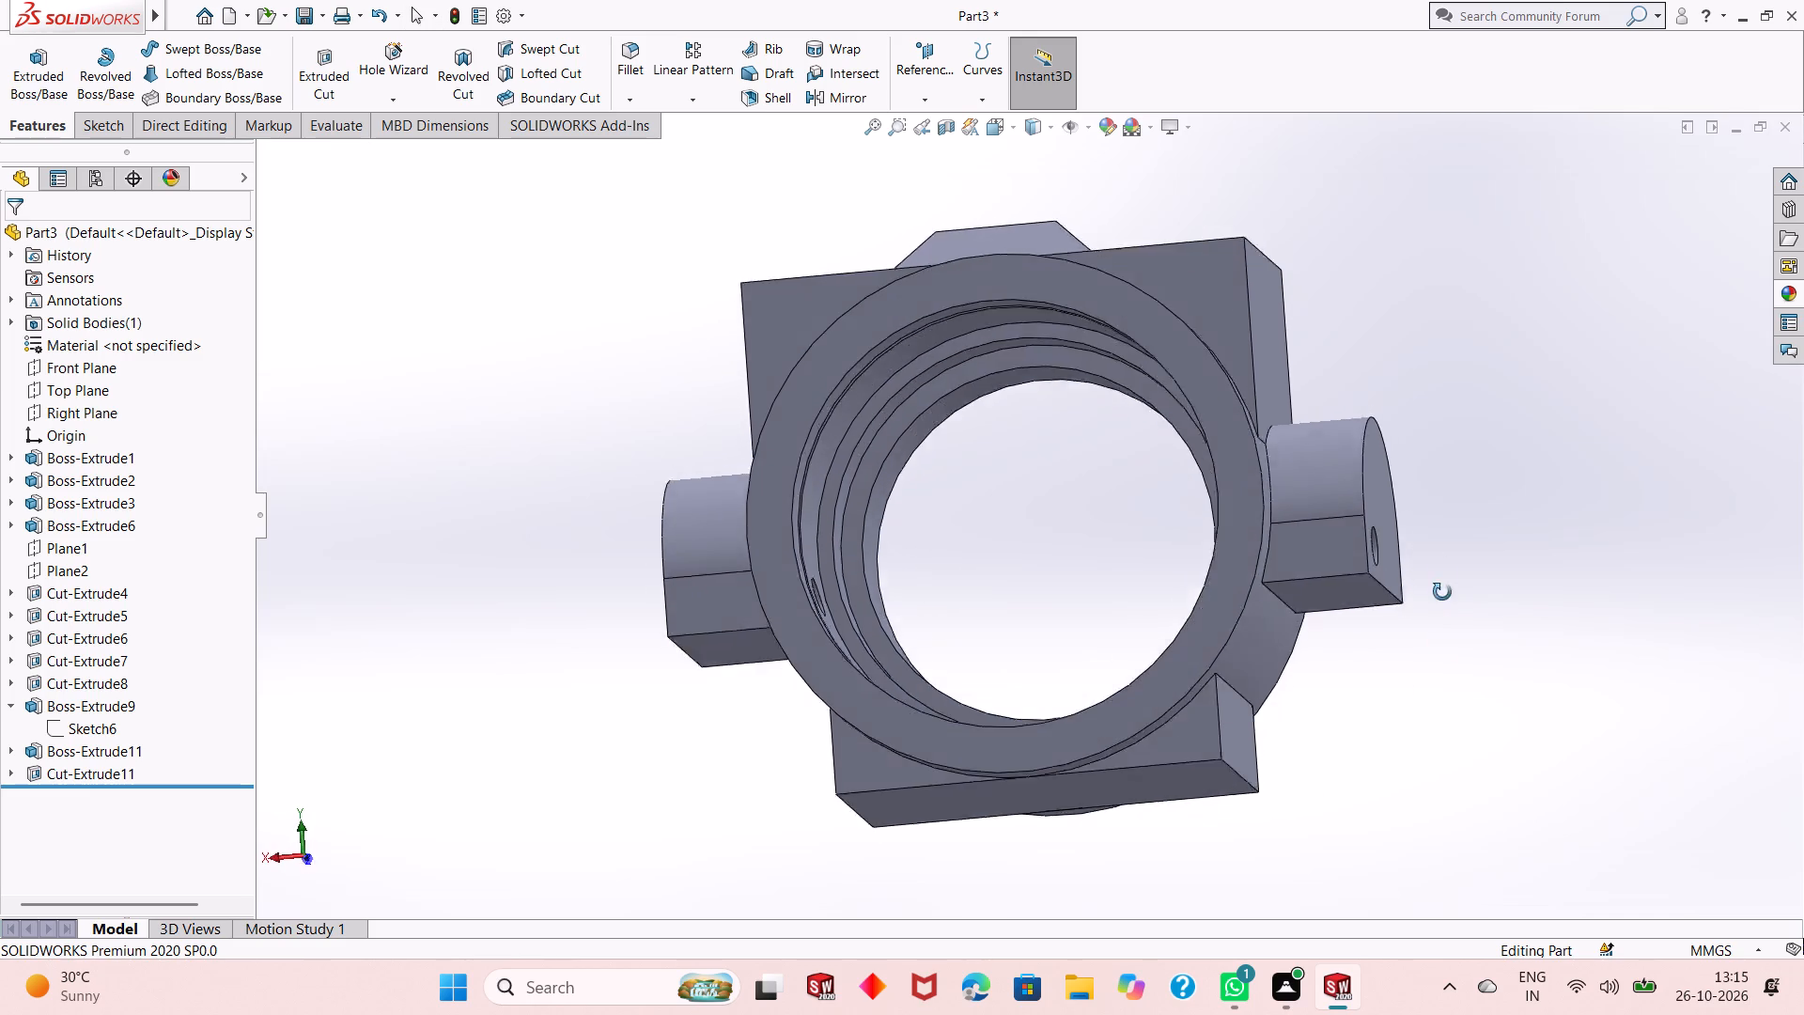
middle_drag(1442, 592, 1416, 450)
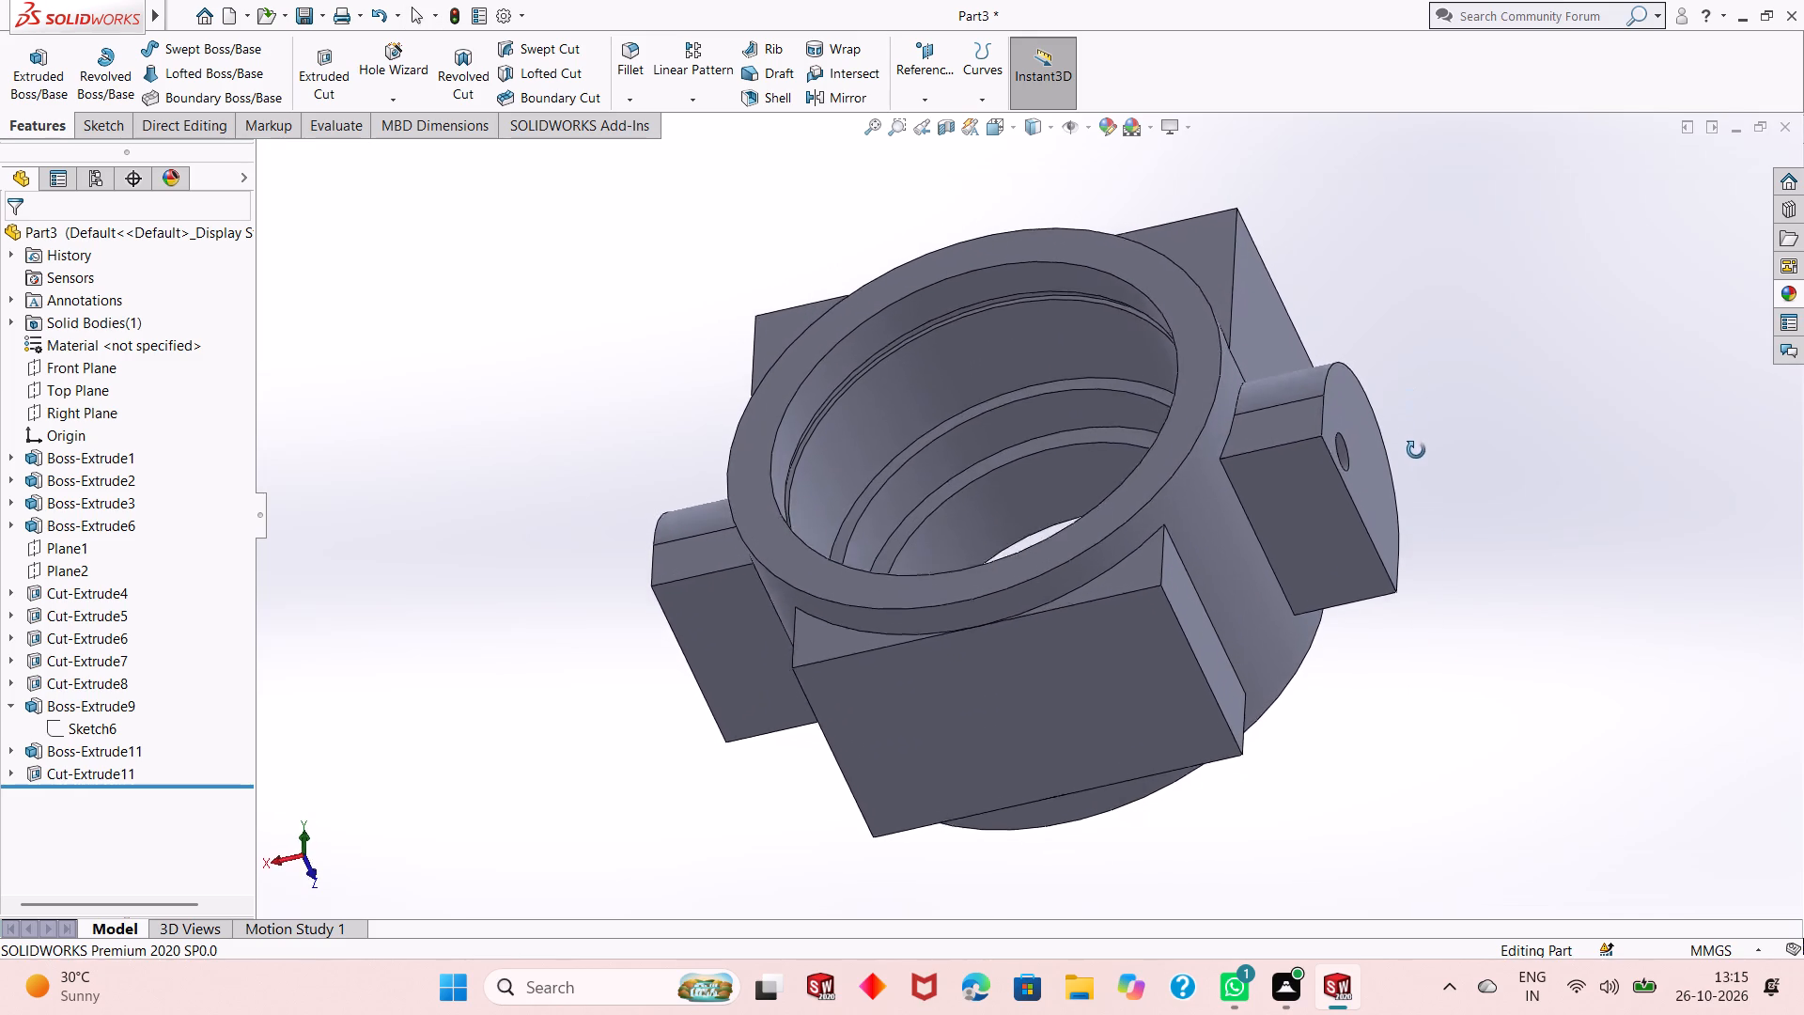
middle_drag(1416, 450, 1318, 534)
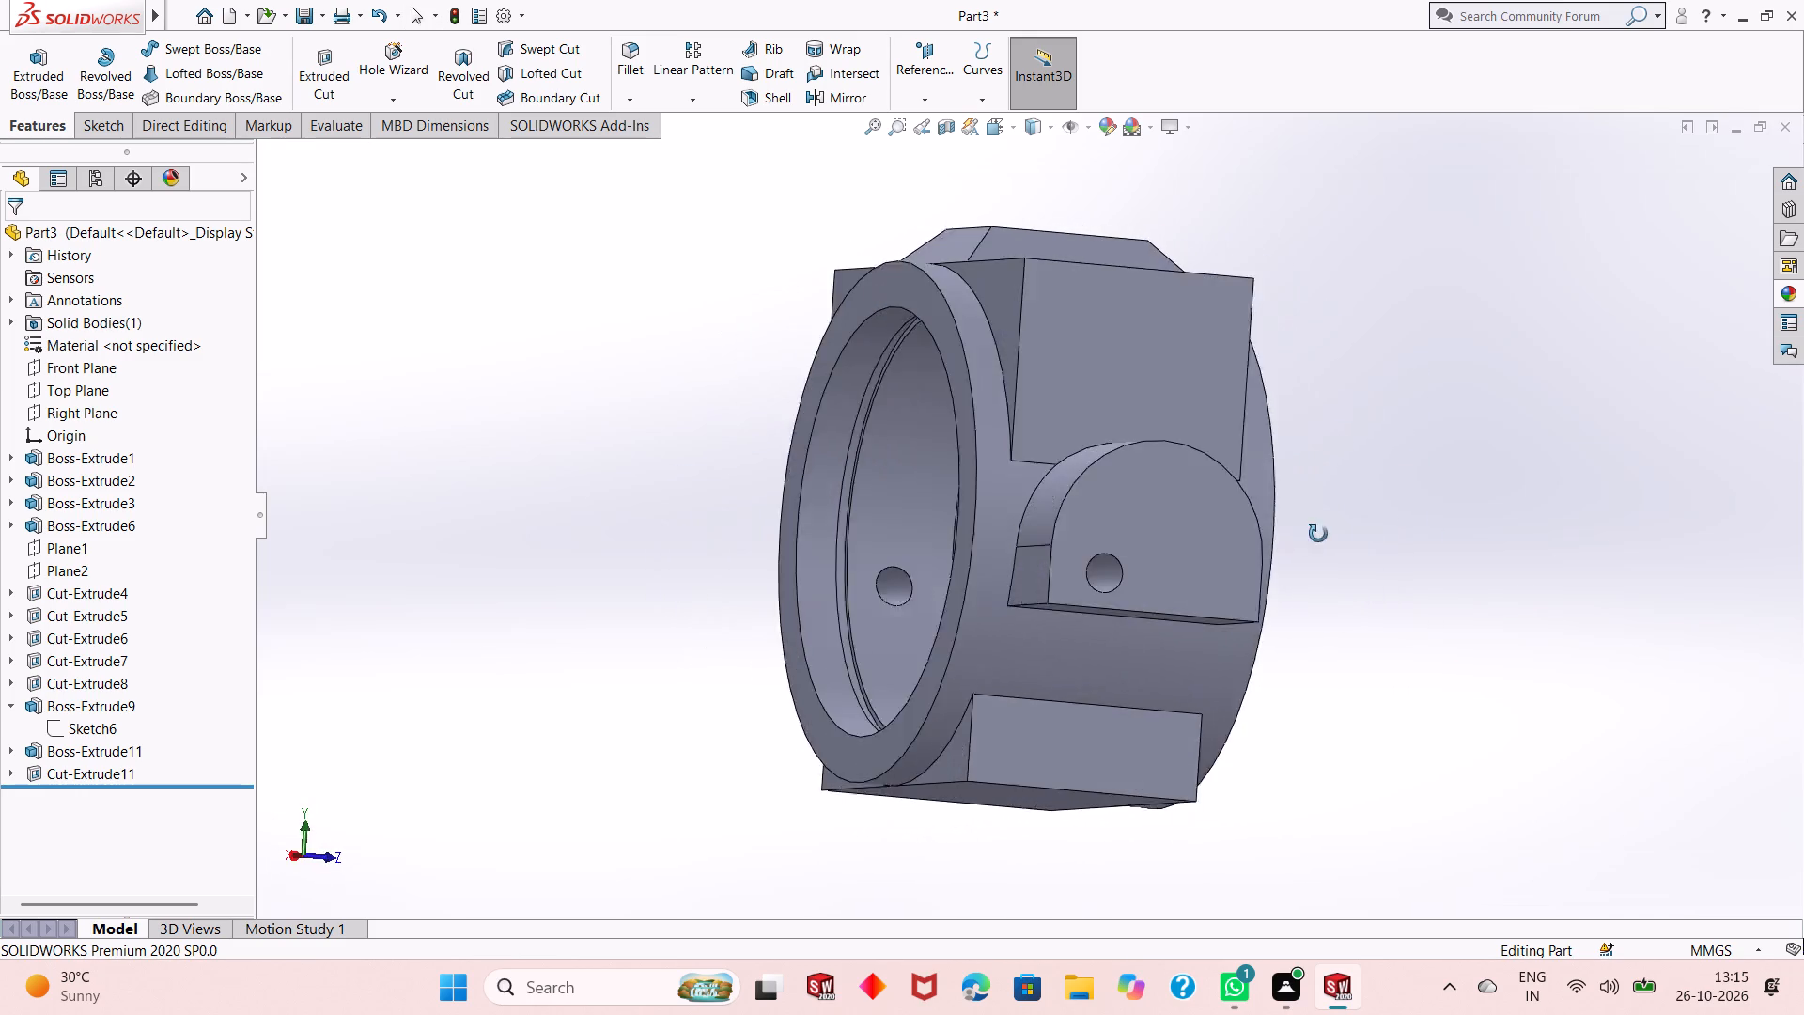
middle_drag(1318, 534, 1401, 666)
scroll(1401, 666, up, 1)
scroll(1204, 604, down, 2)
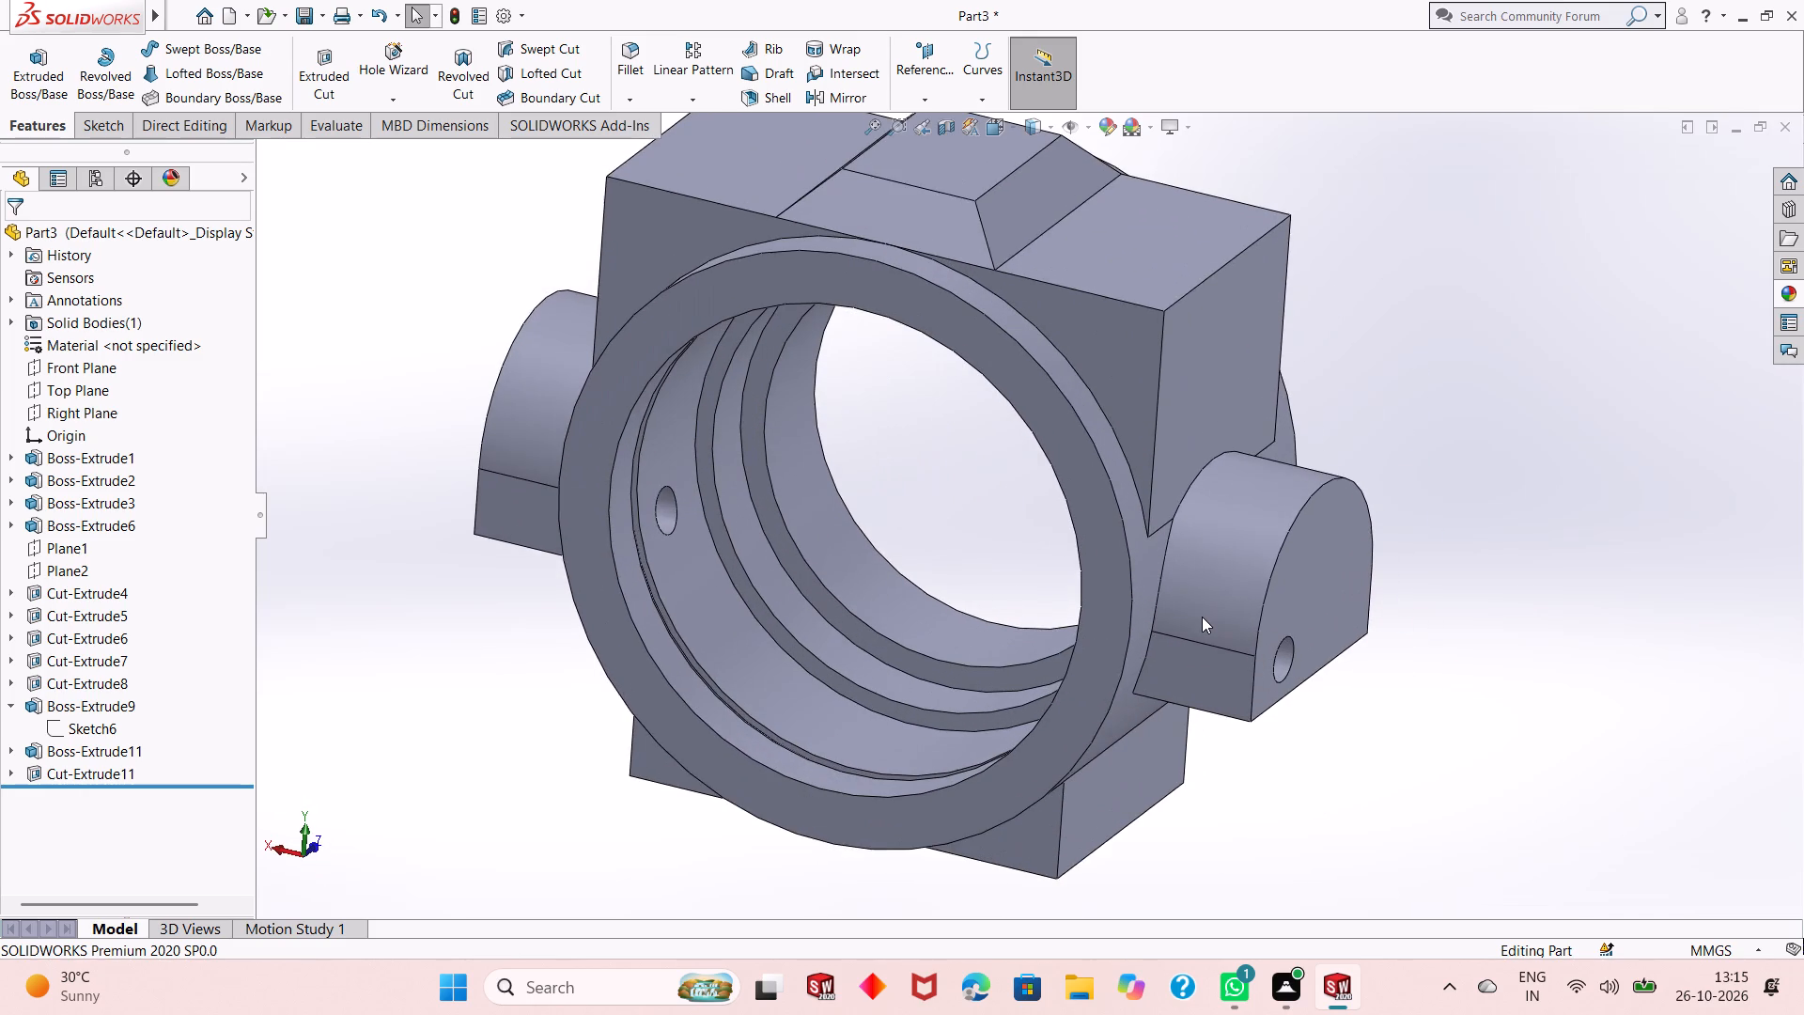
scroll(1202, 617, up, 3)
scroll(995, 409, down, 1)
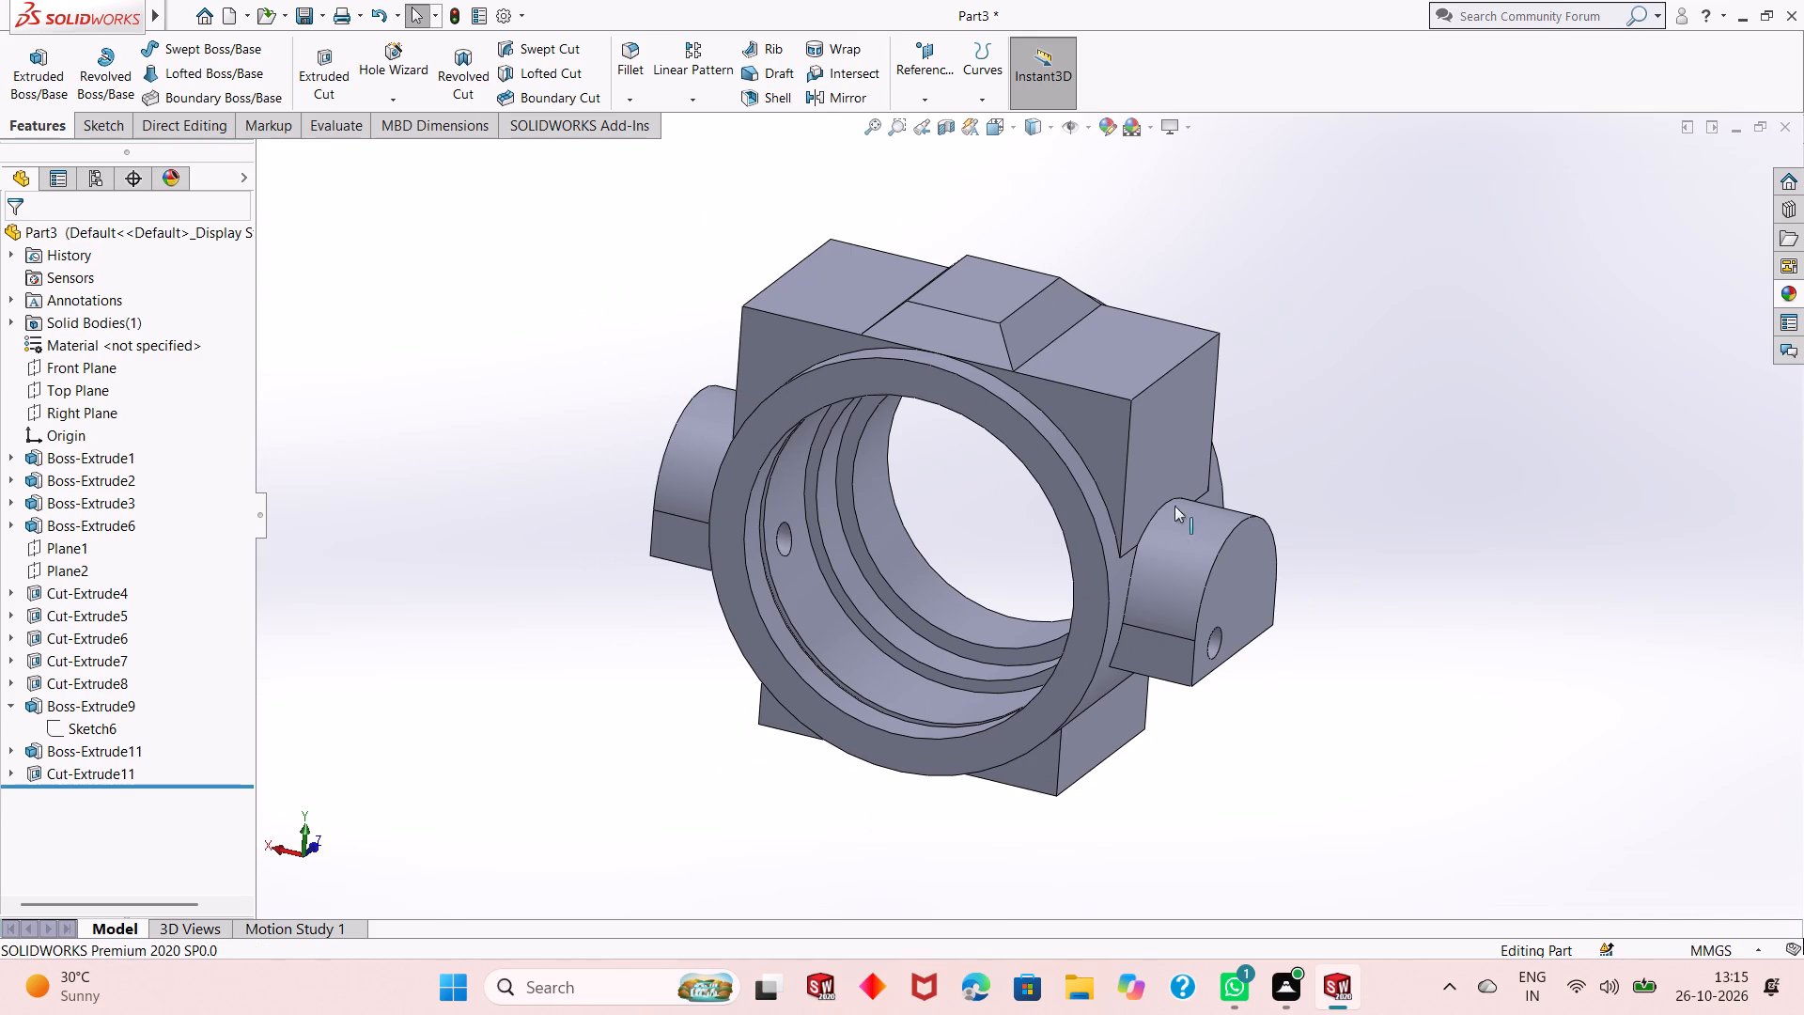
Fillet the upper block's two outer top edges, on either side of the drafted boss, with a 5 mm radius.
click(626, 60)
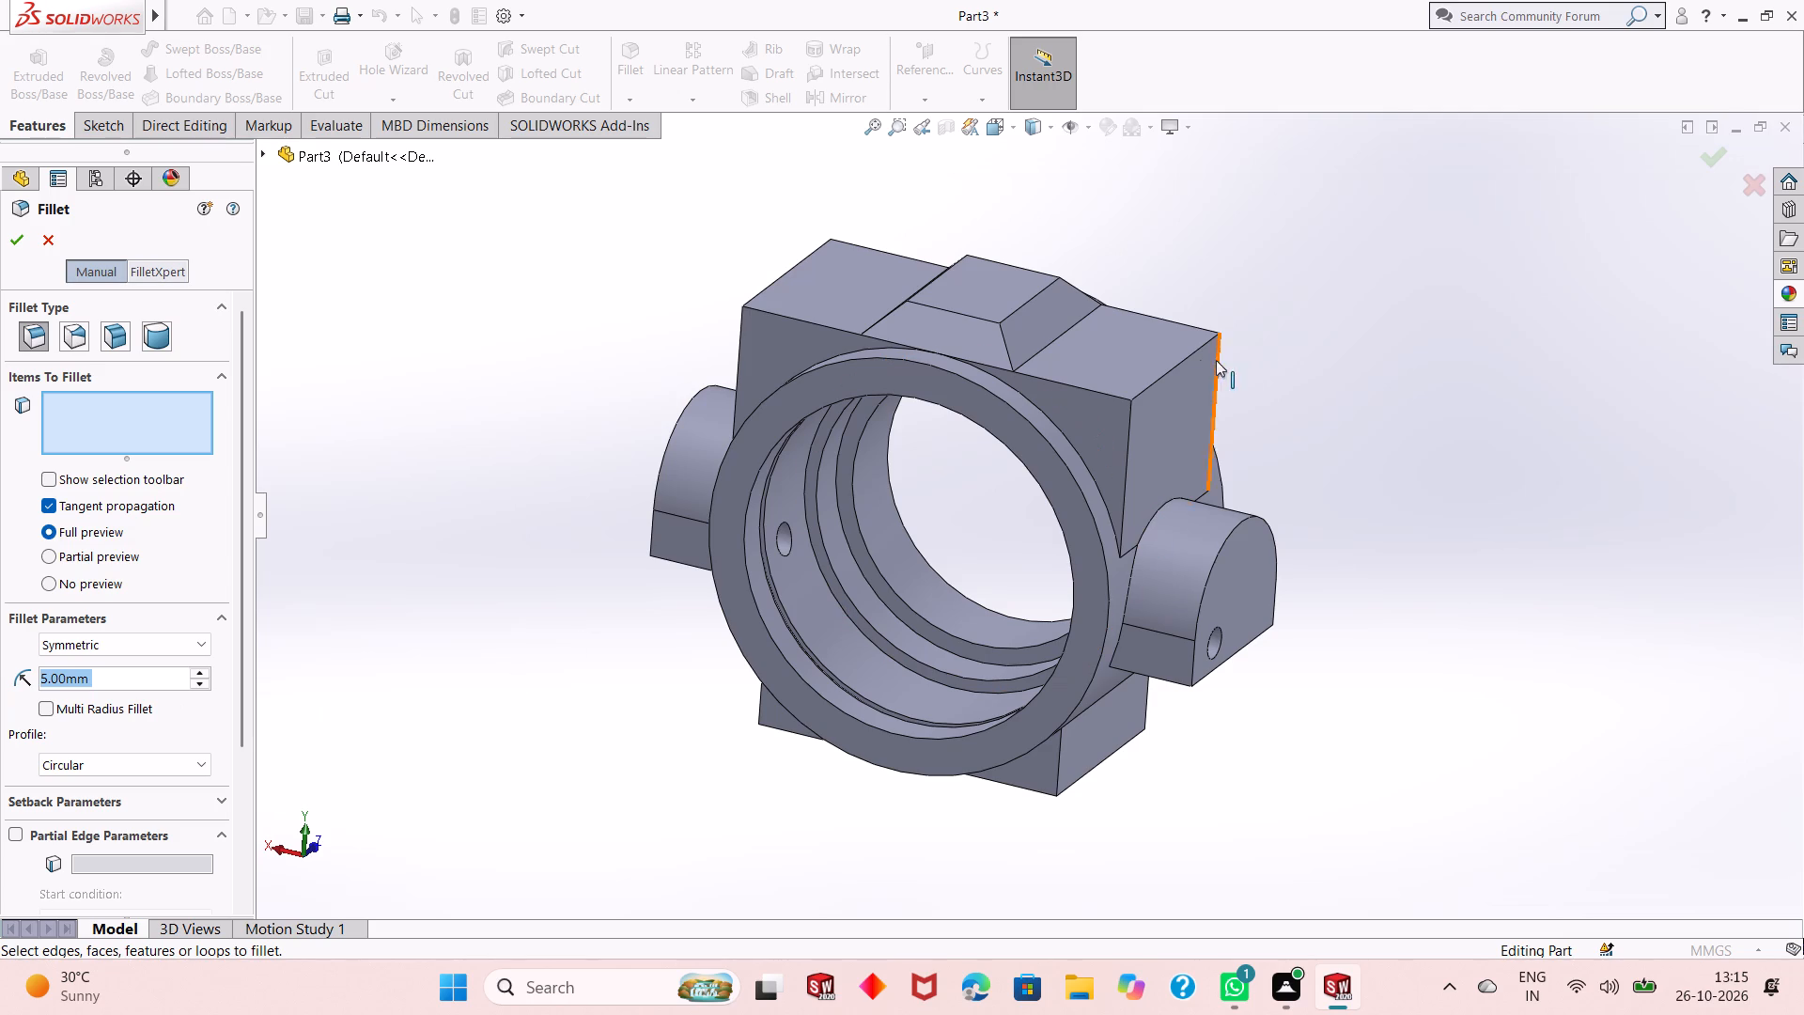
click(1187, 360)
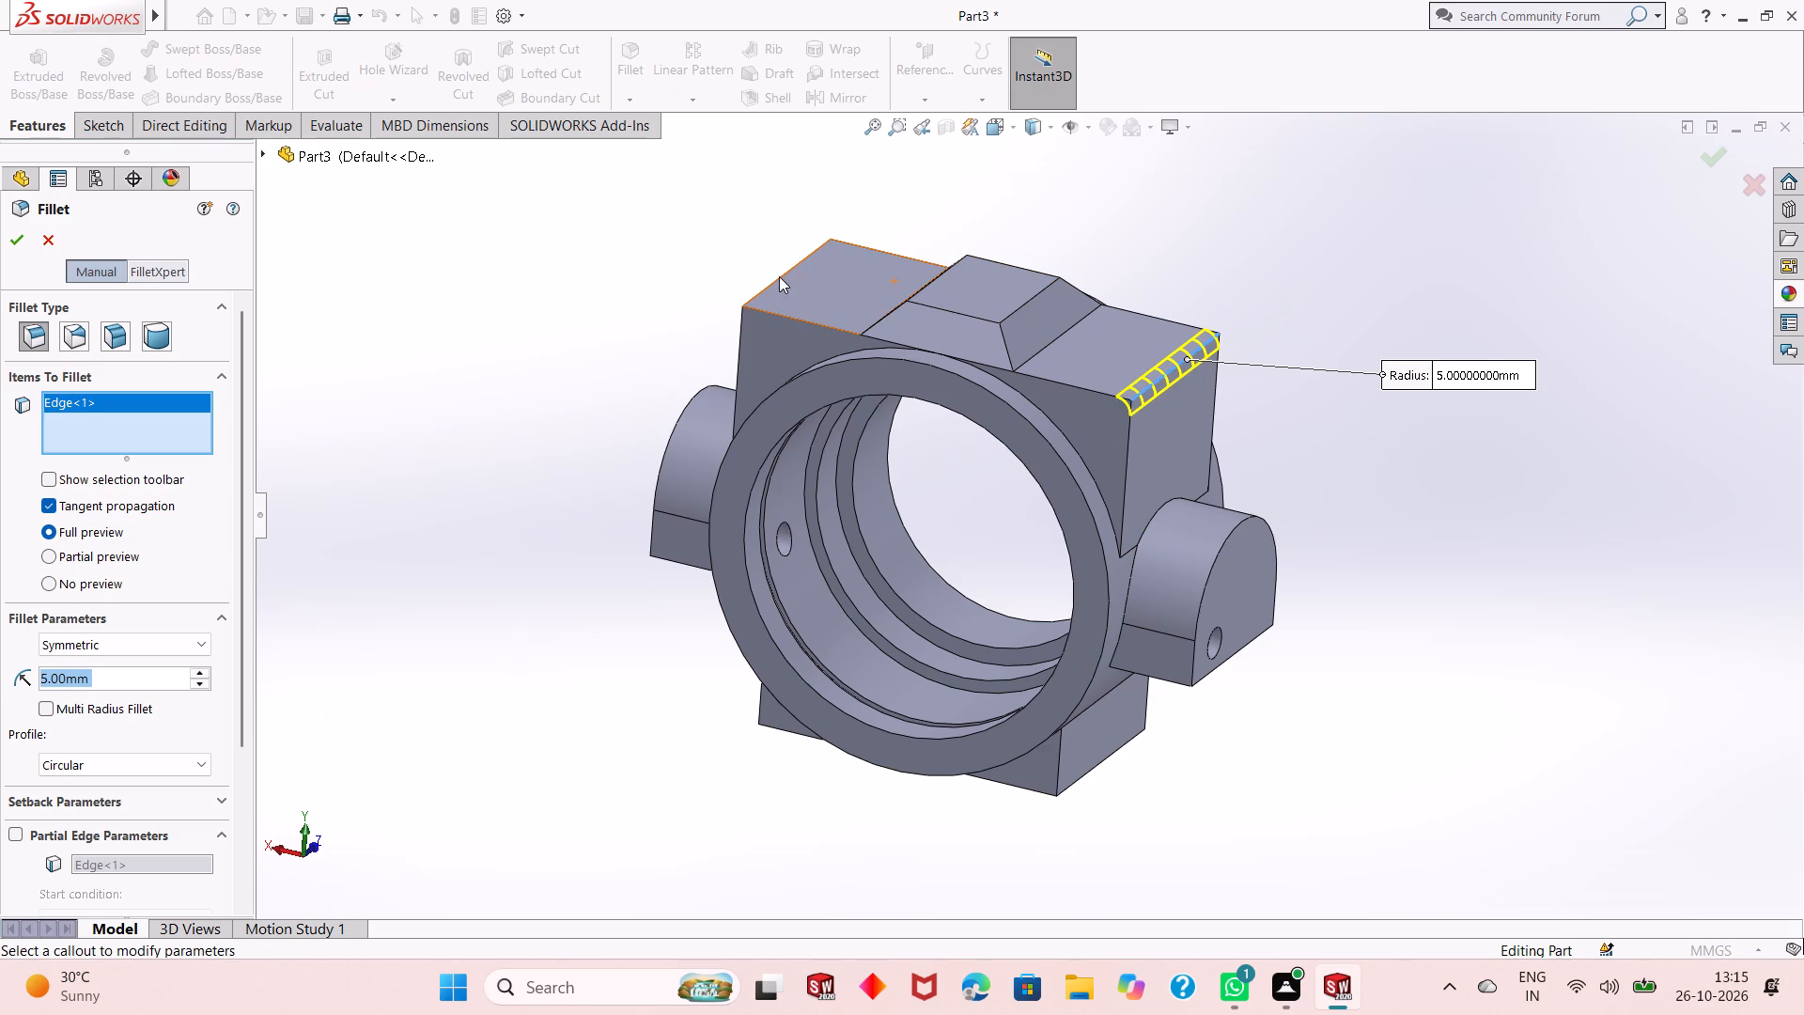
click(779, 283)
right_click(83, 418)
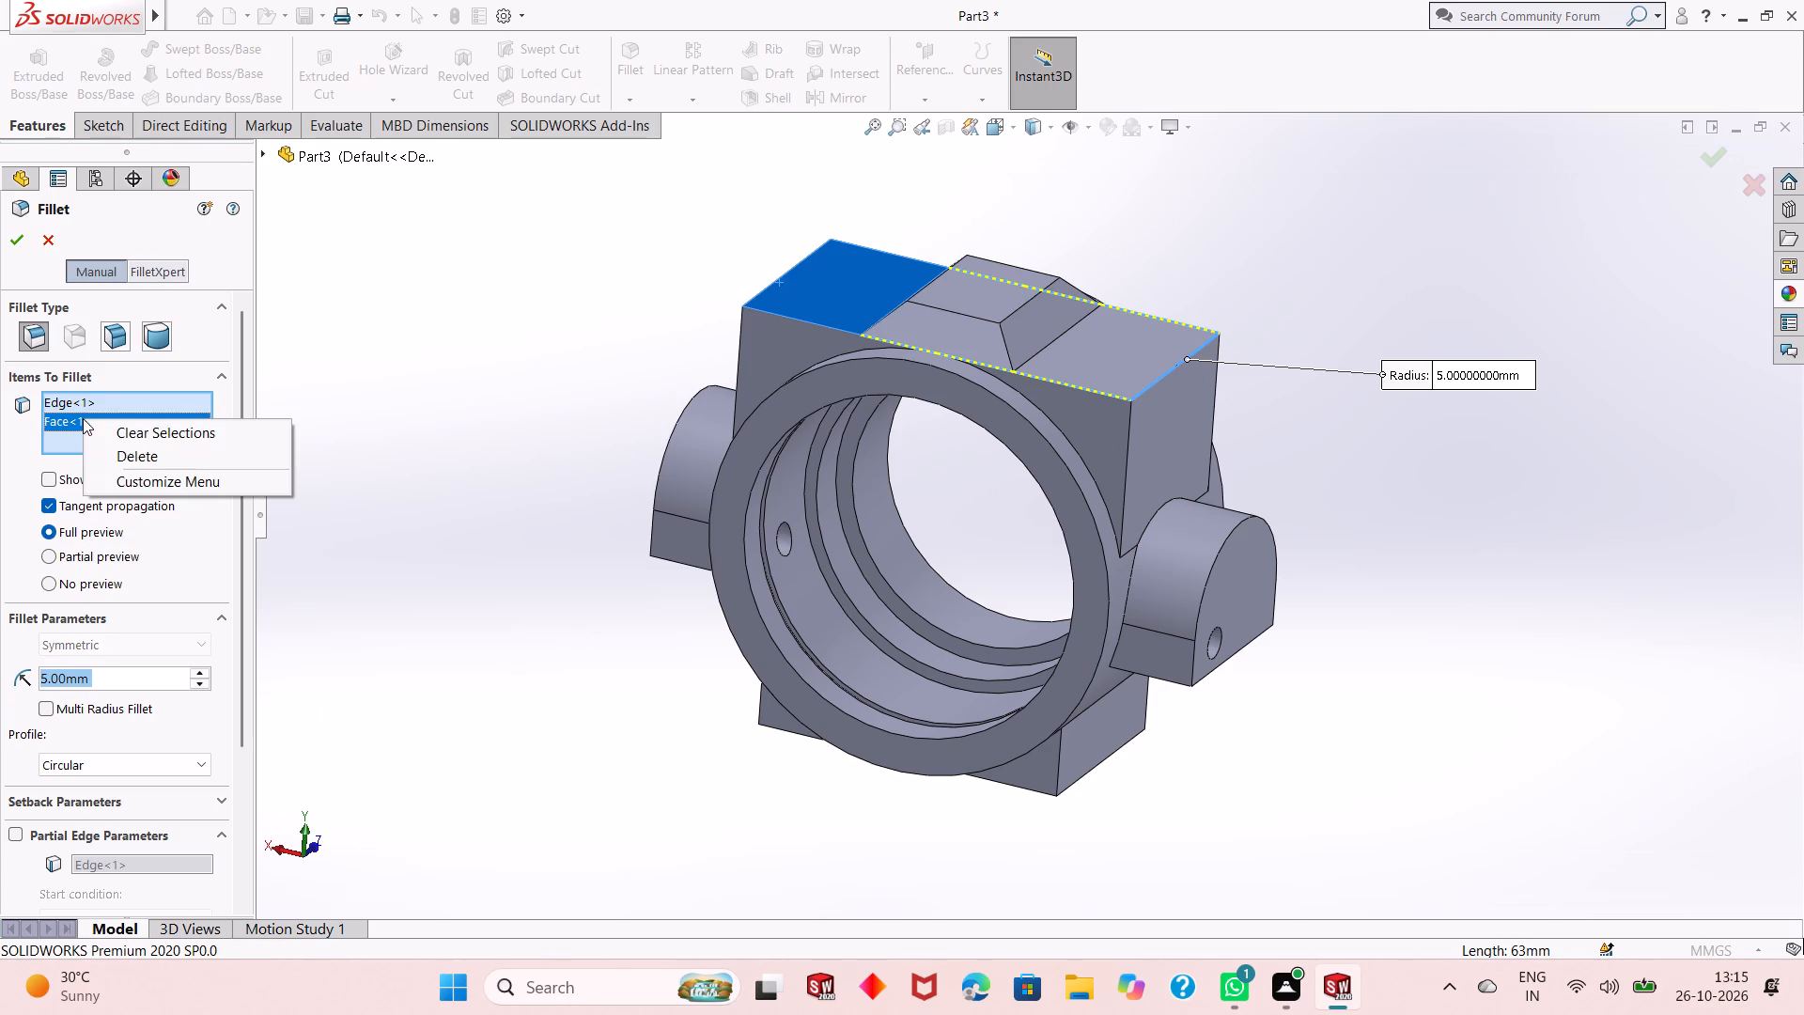
click(117, 455)
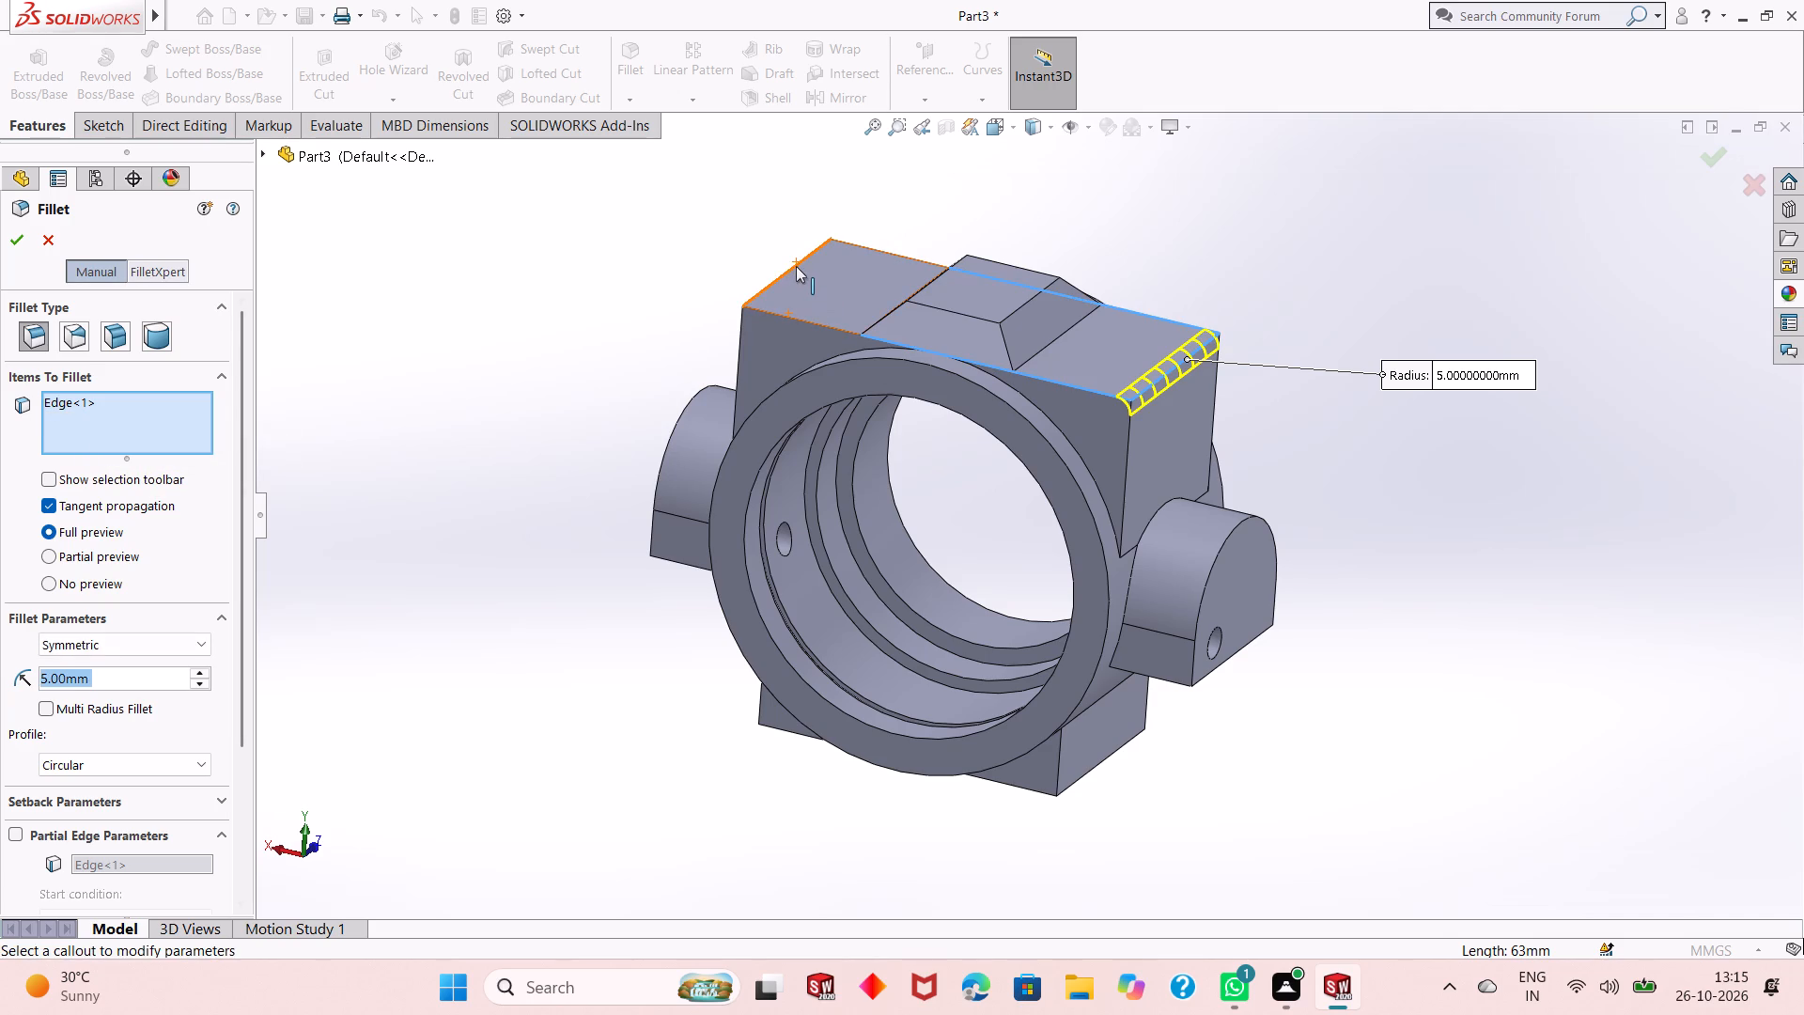
click(796, 266)
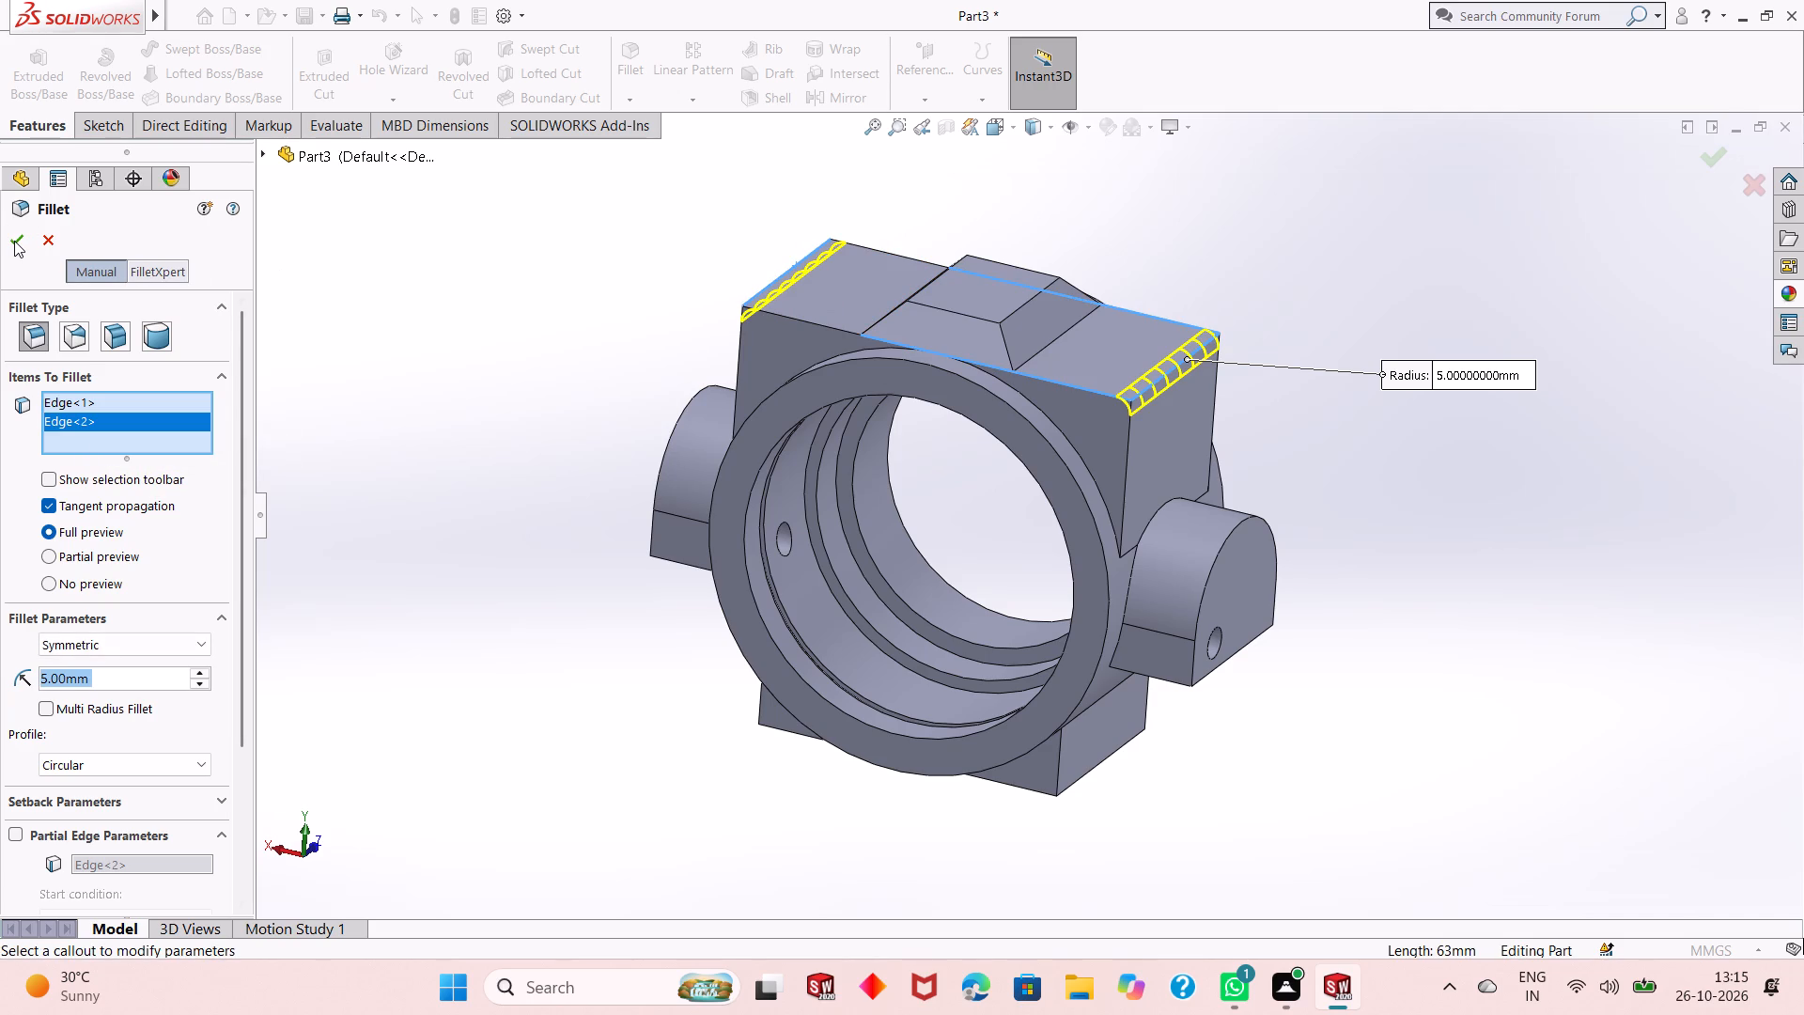
click(15, 242)
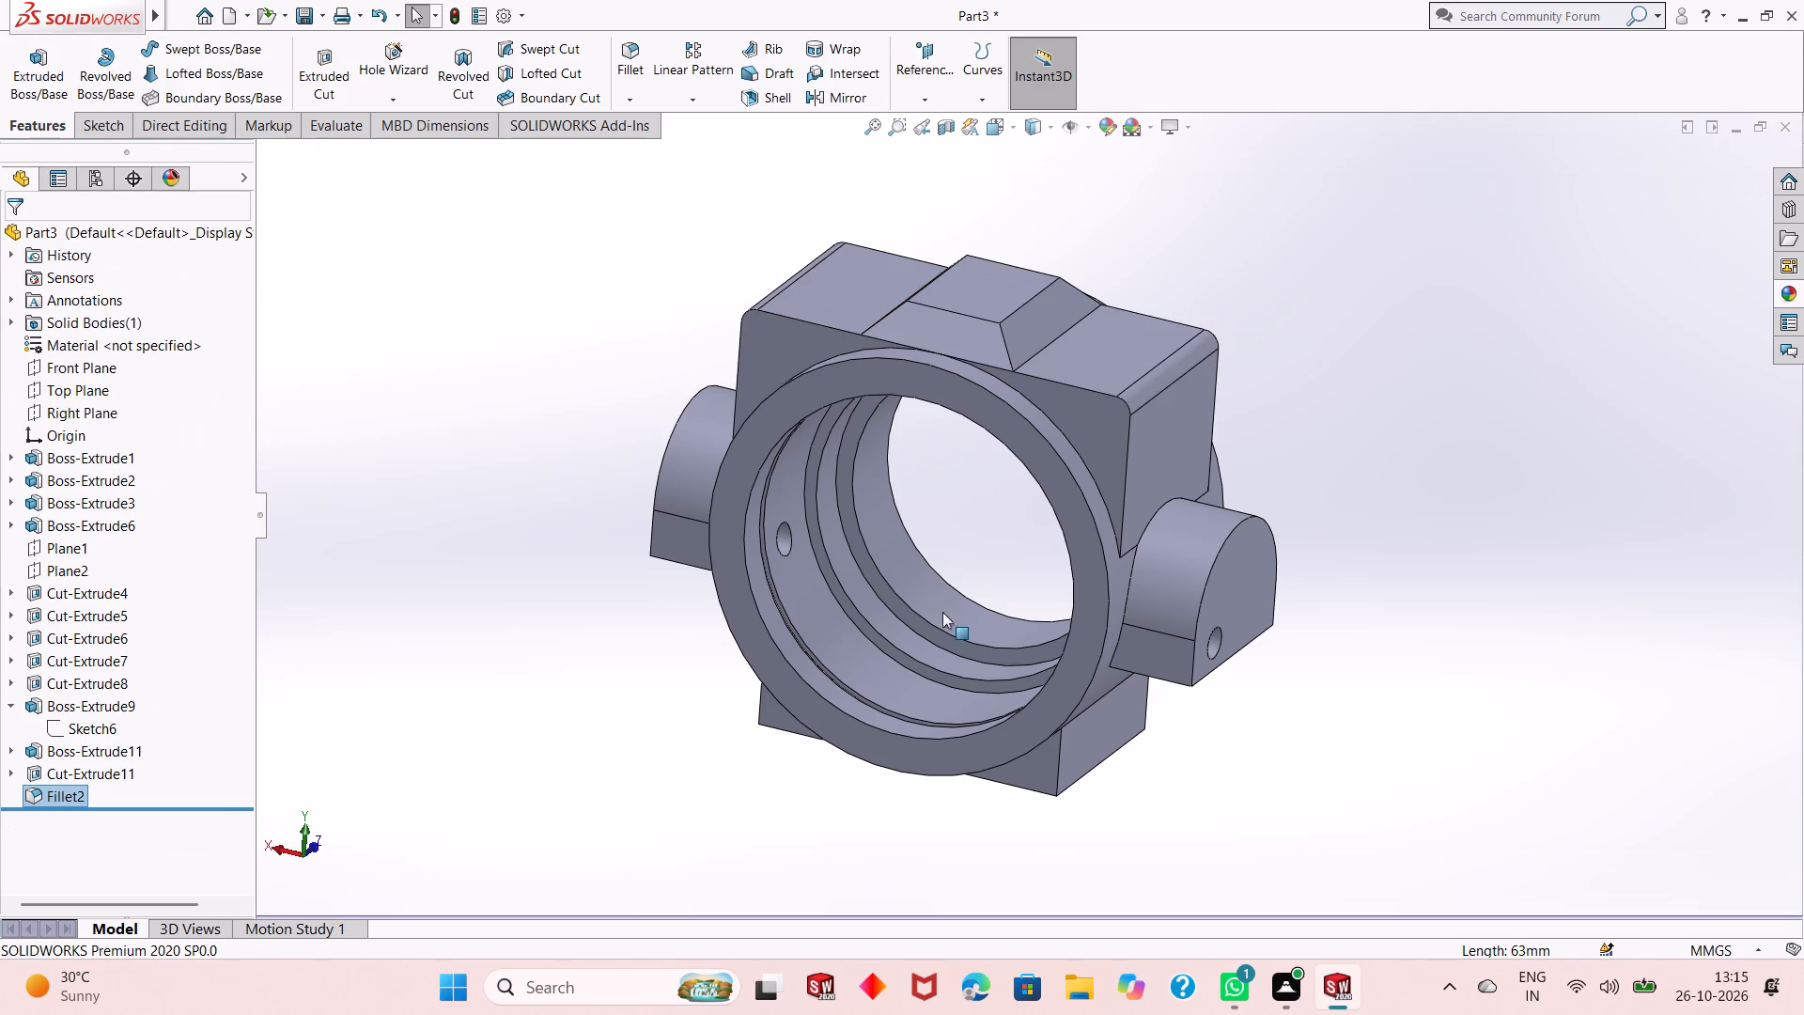
Fillet the two outer bottom edges of the lower block with a 3 mm radius.
scroll(977, 627, up, 1)
middle_drag(1020, 787, 1048, 478)
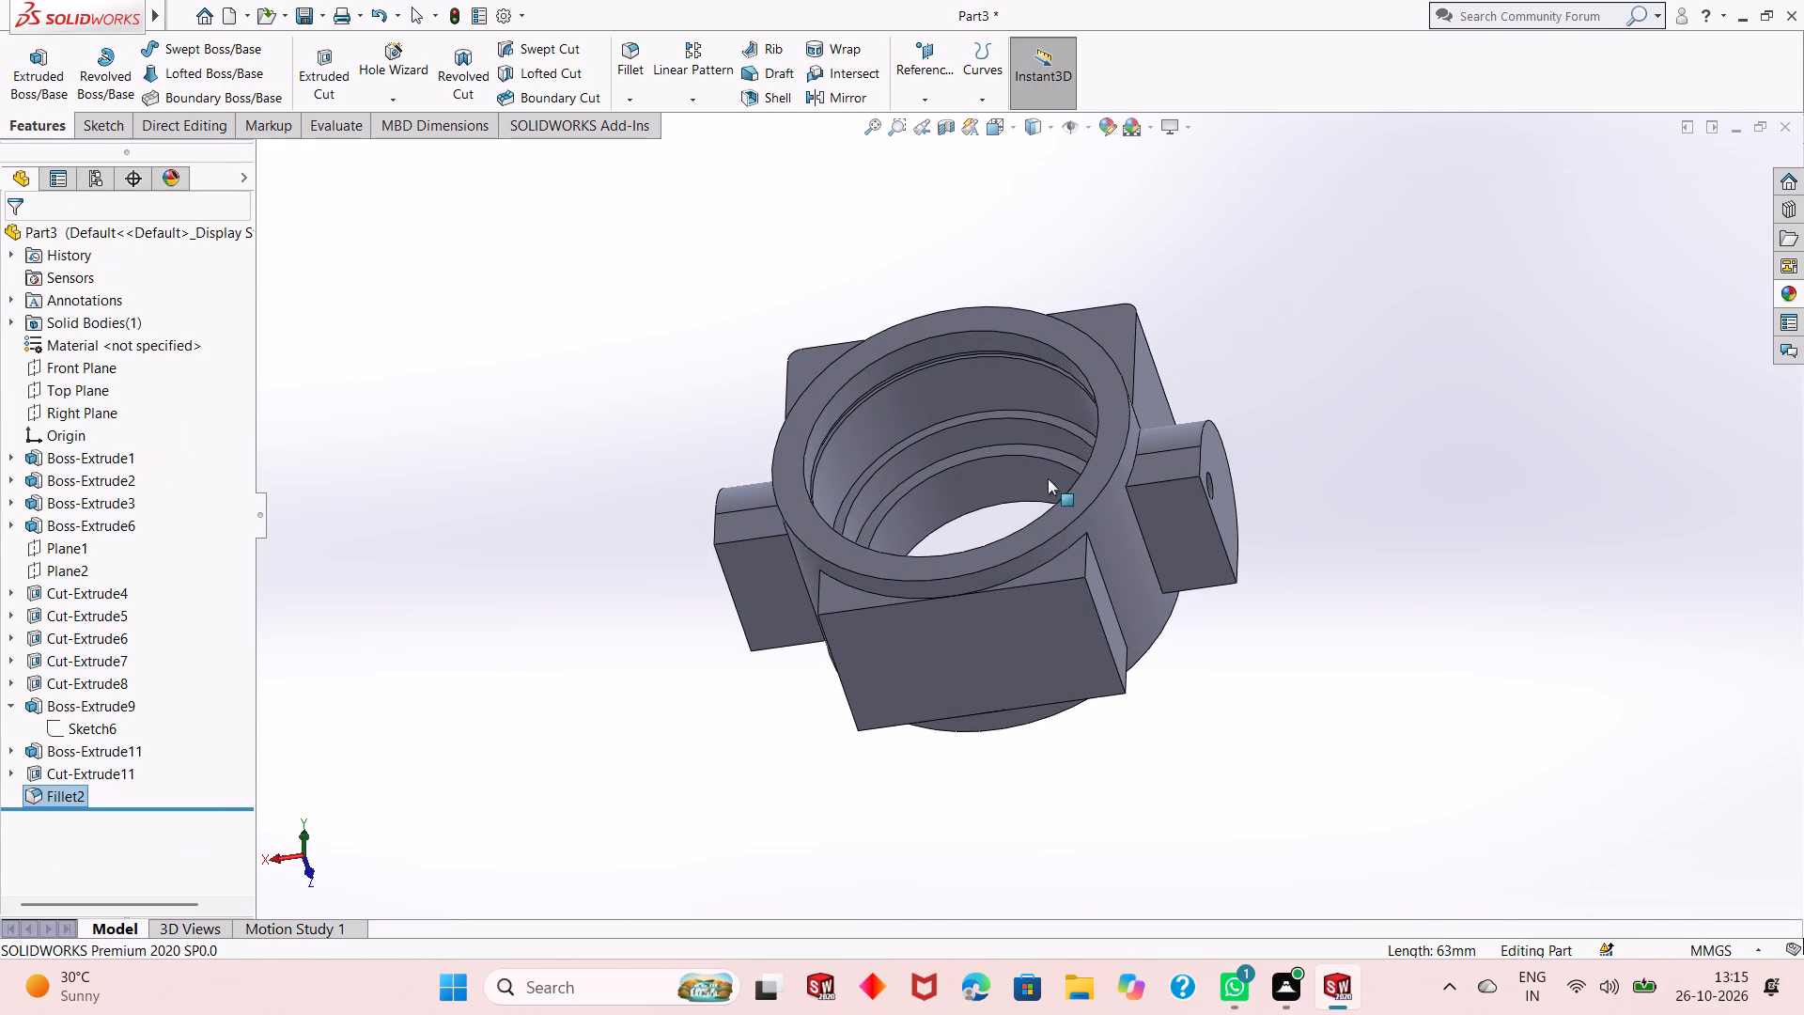
scroll(1016, 601, down, 1)
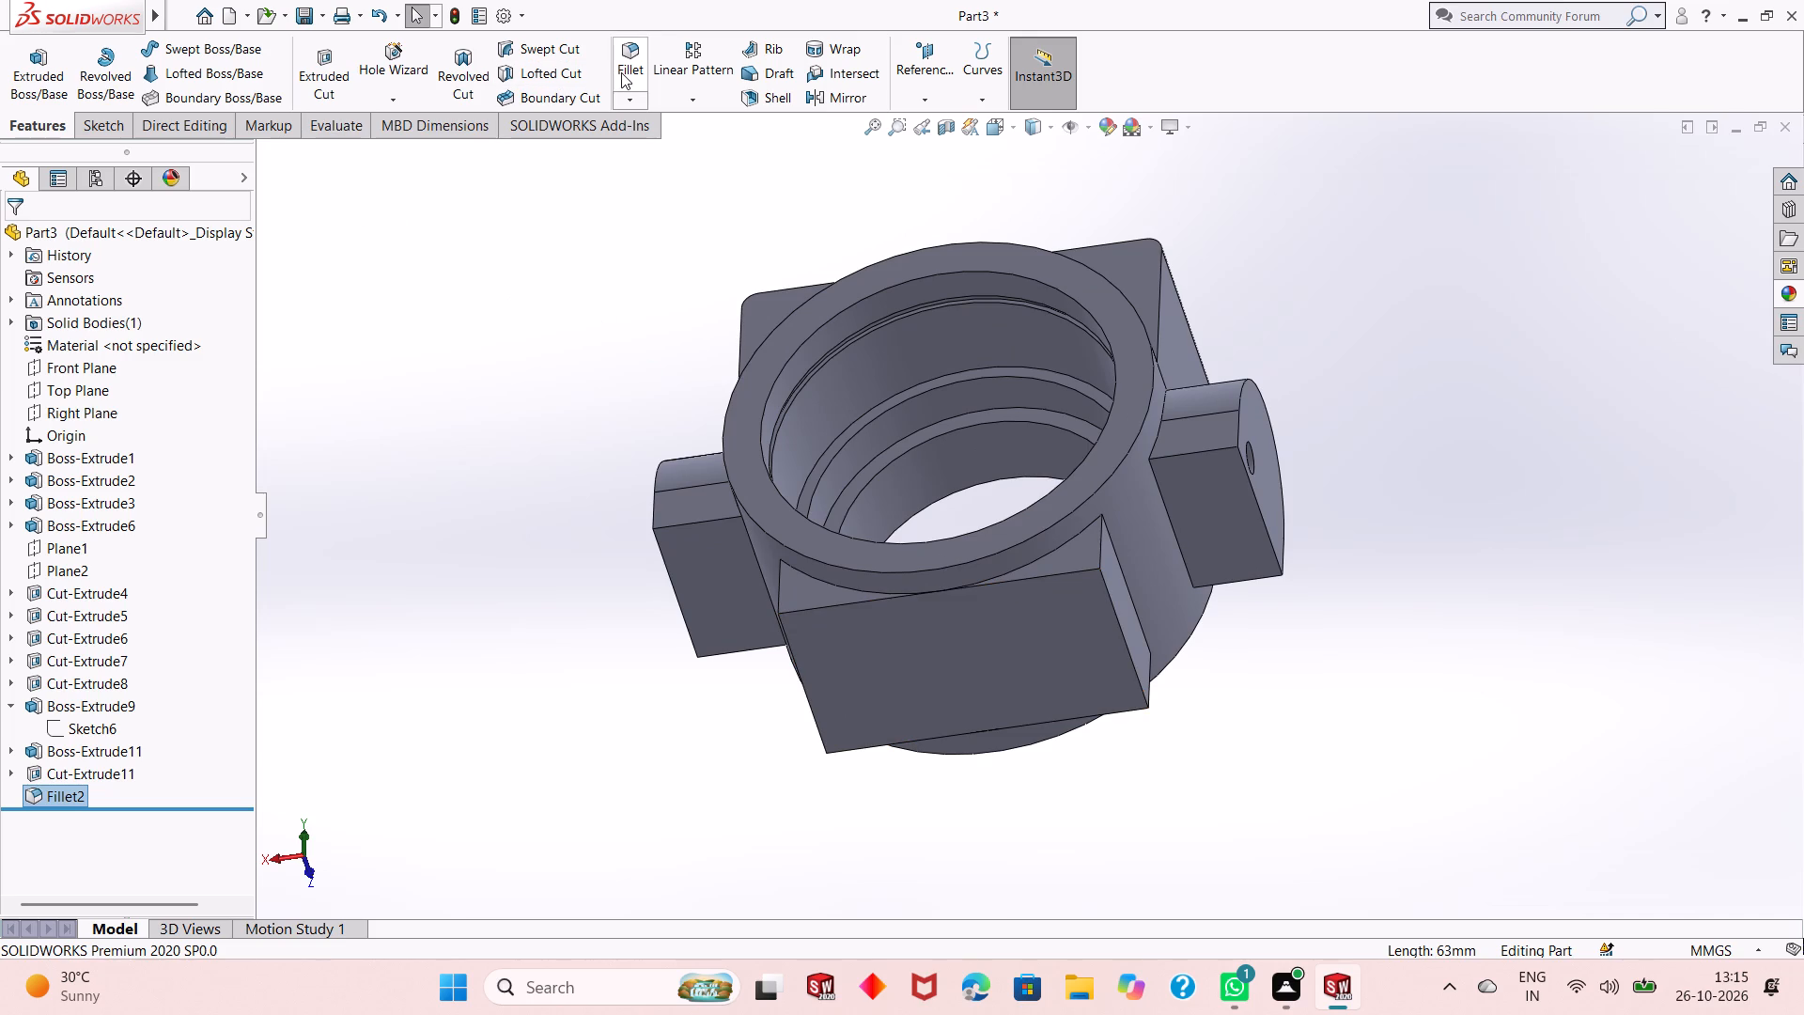
click(621, 72)
key(3)
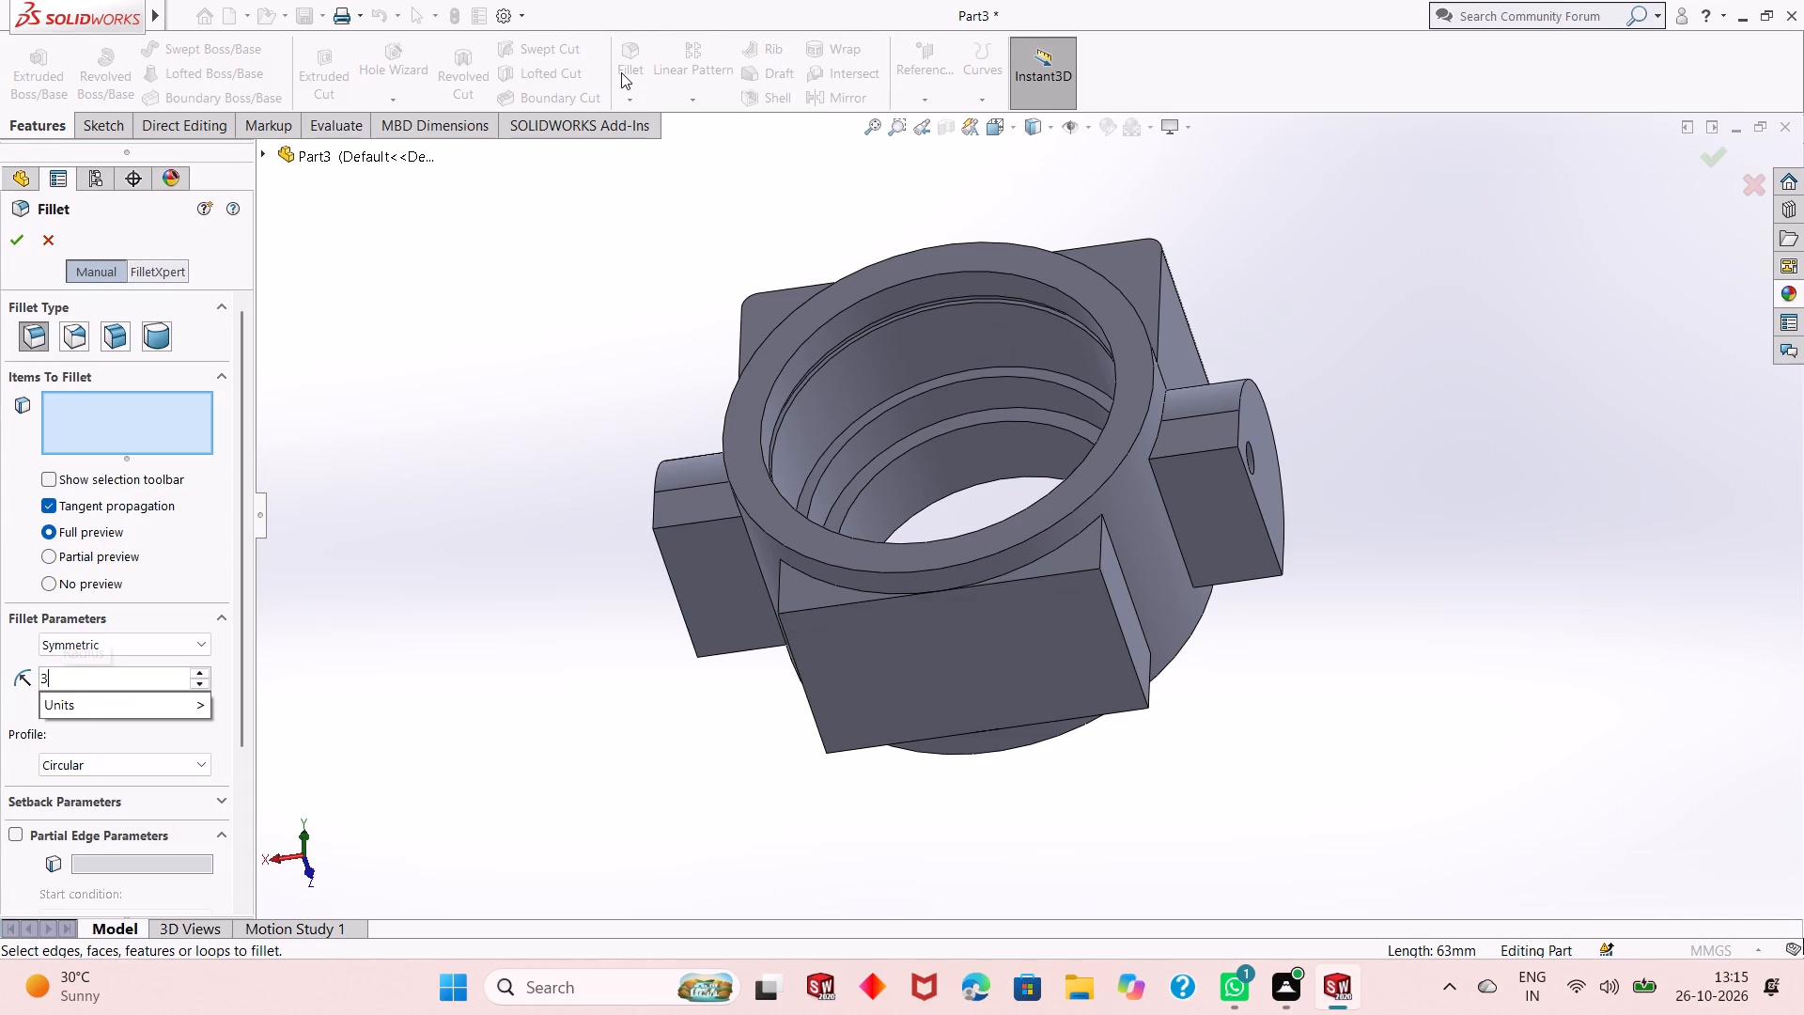
key(Return)
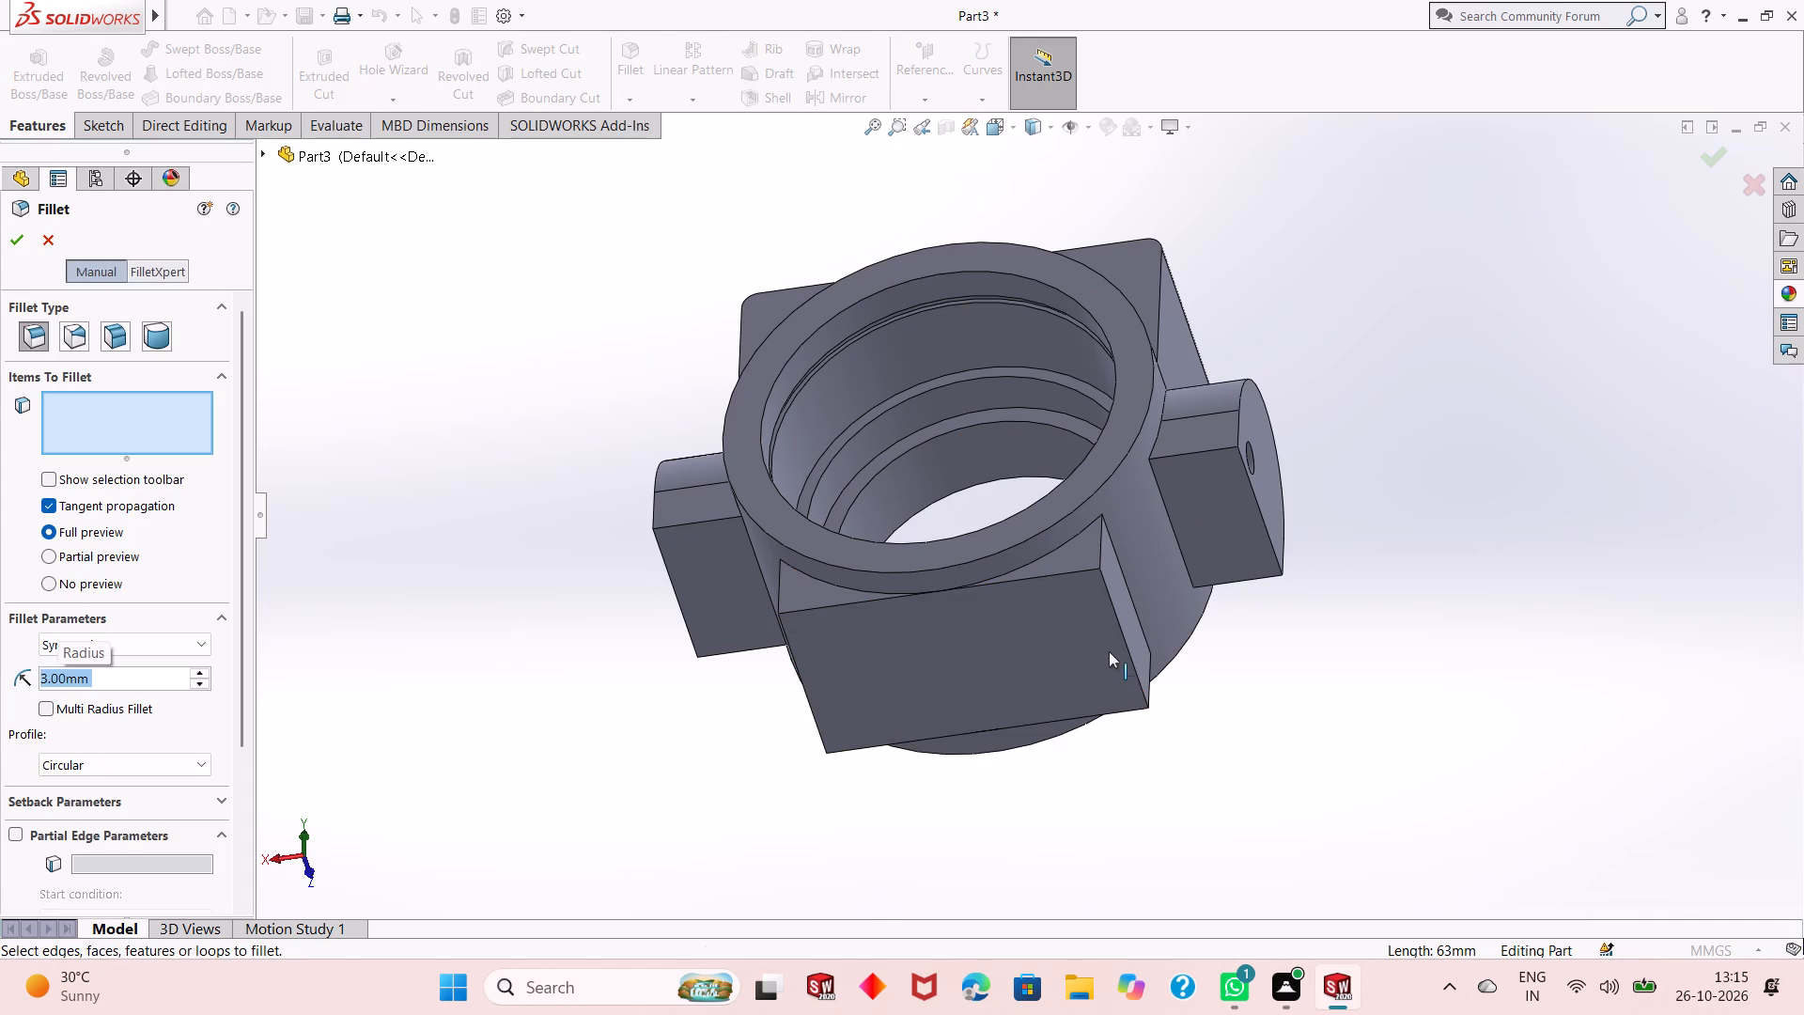
click(1118, 625)
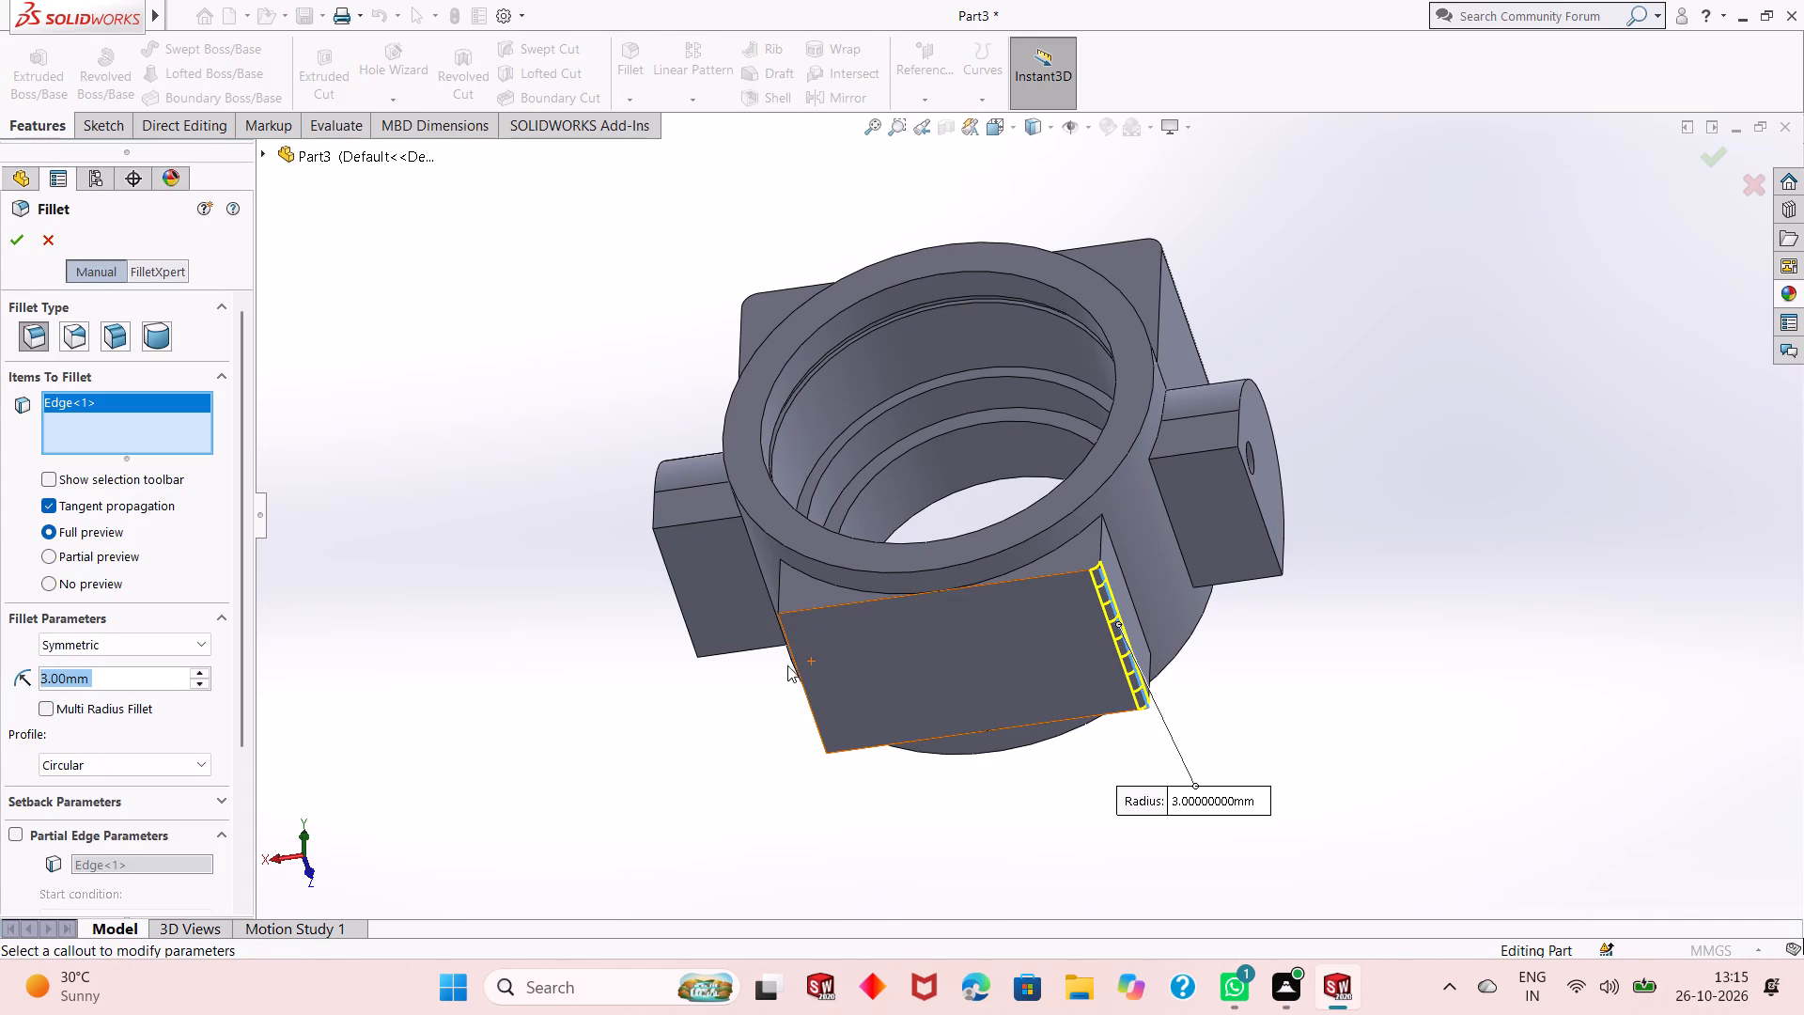
click(792, 655)
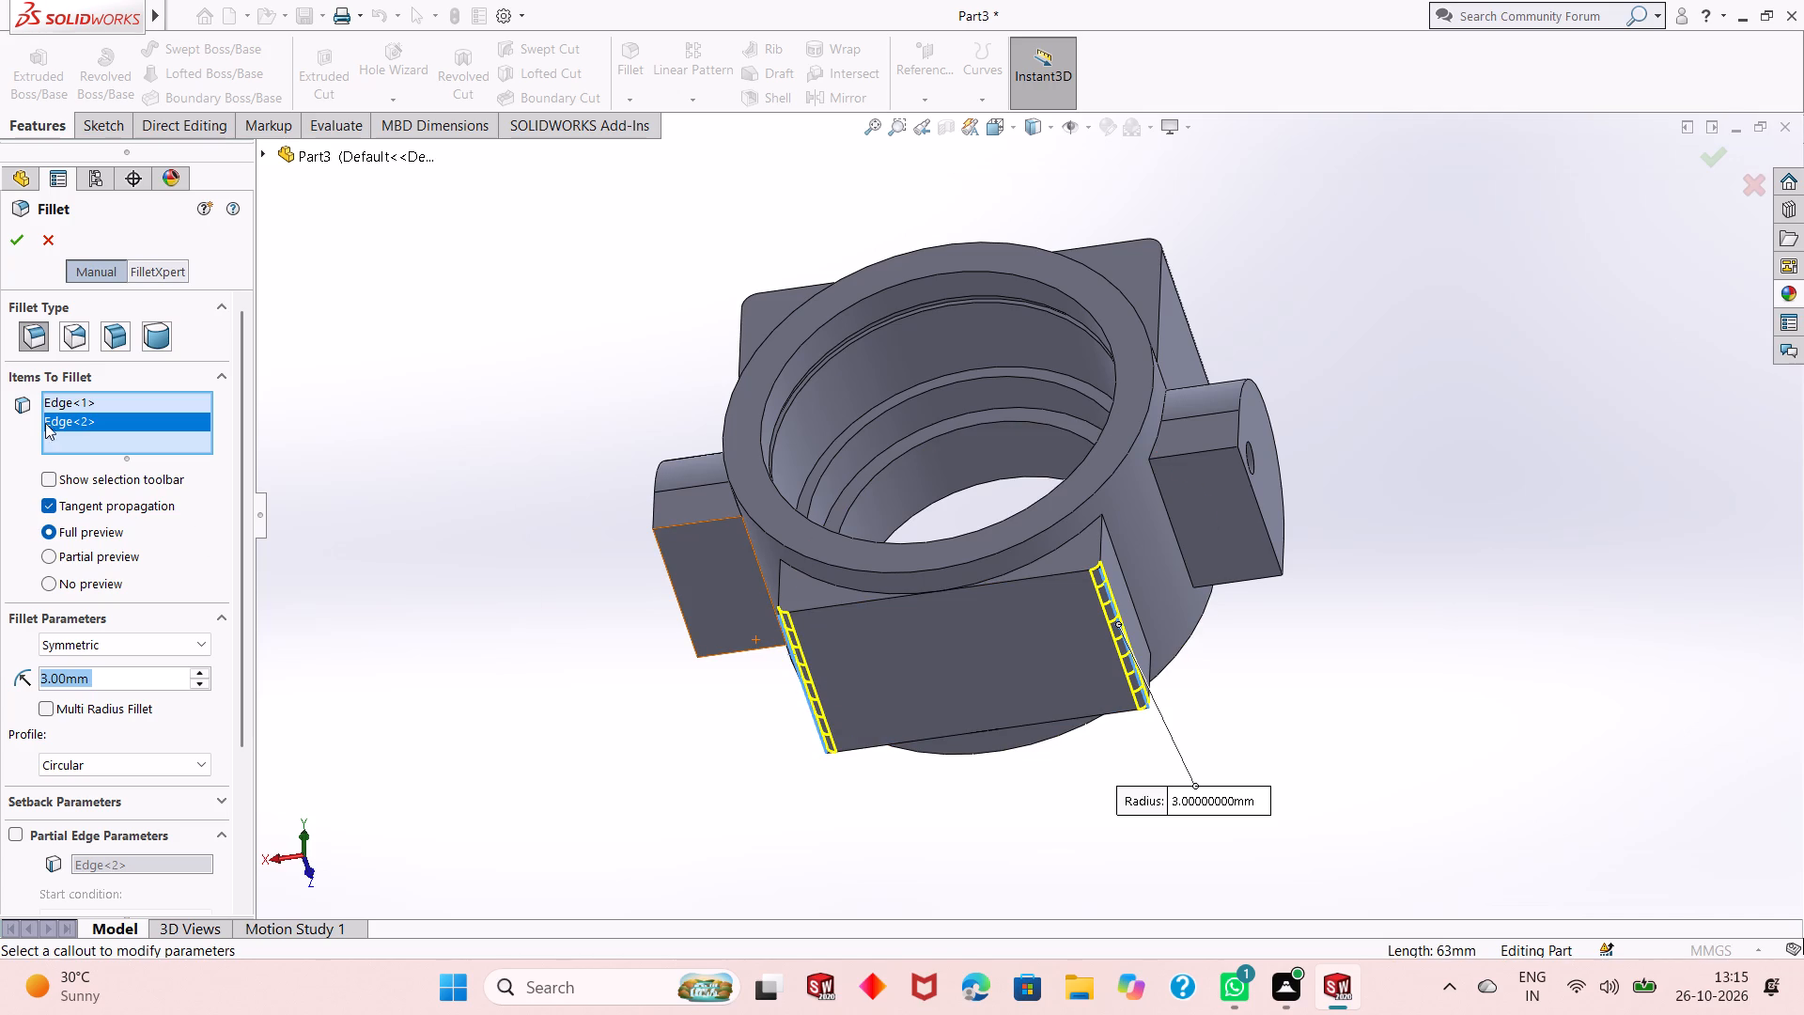
click(6, 247)
Reopen the upper block's 5 mm fillet and add the two lower outward-running edges of one arched side boss.
scroll(939, 442, up, 1)
middle_drag(940, 443, 928, 566)
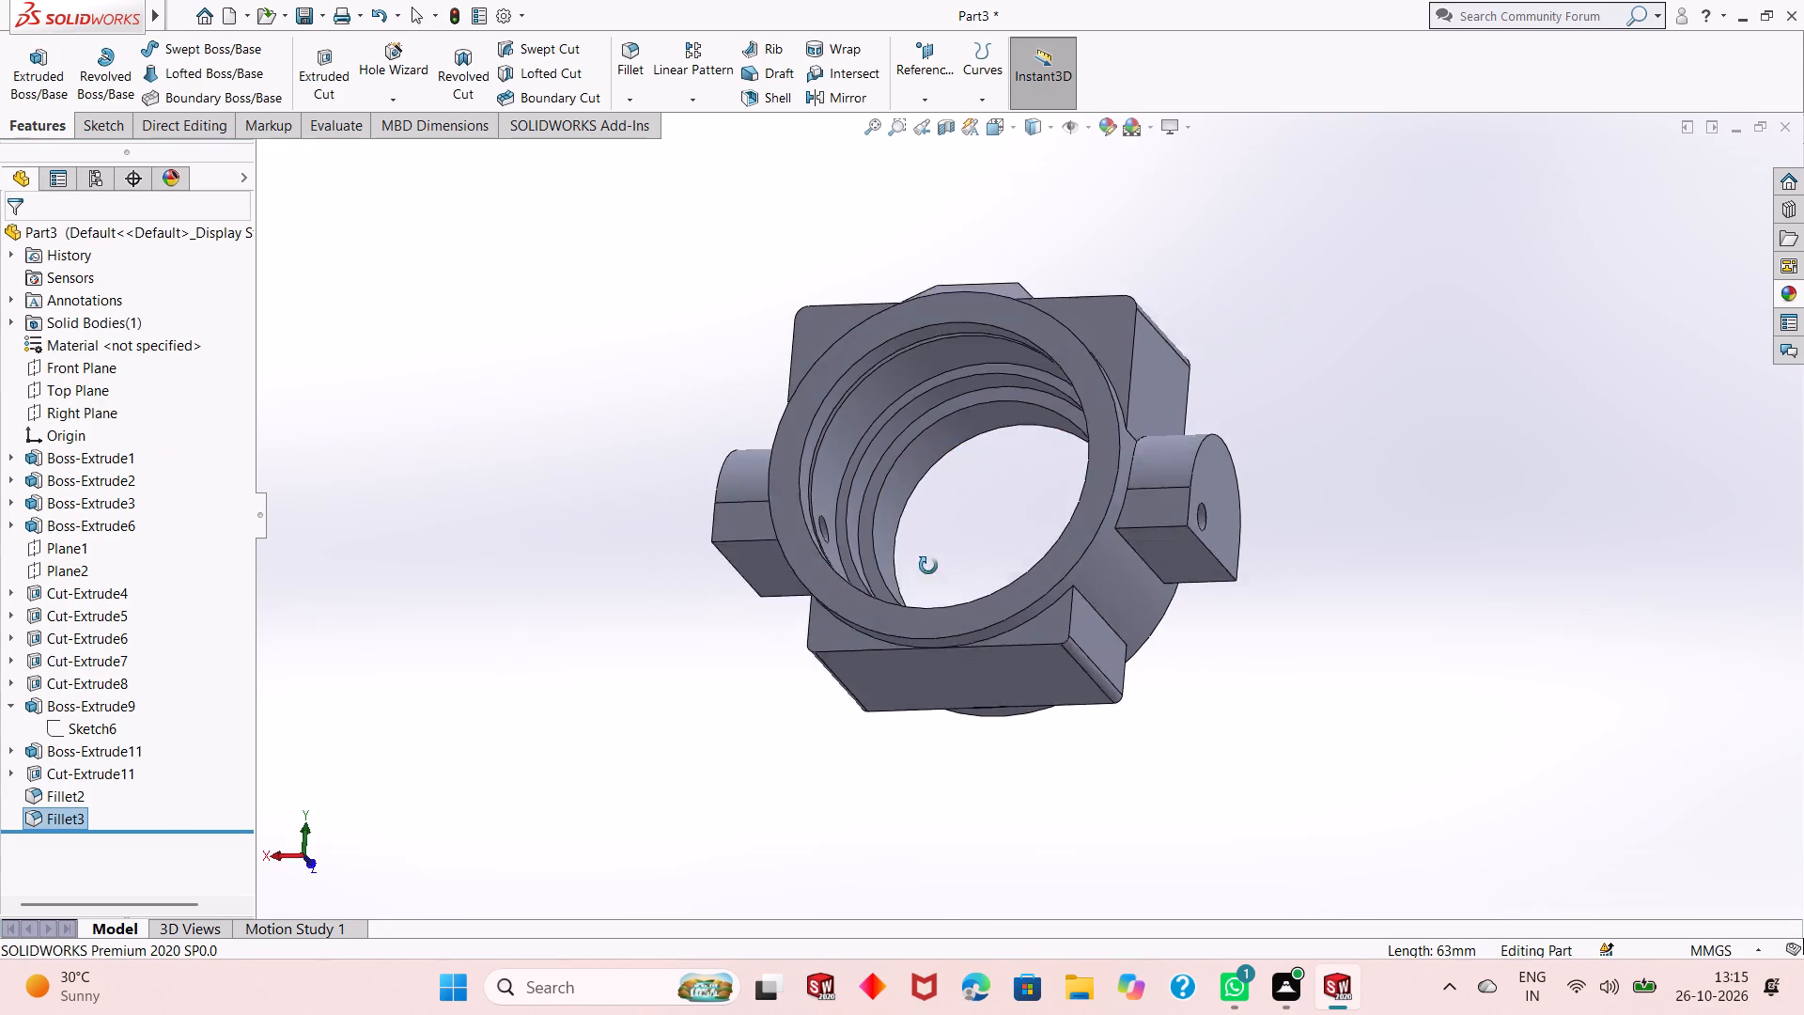
middle_drag(928, 566, 933, 676)
scroll(933, 676, up, 1)
scroll(928, 520, up, 2)
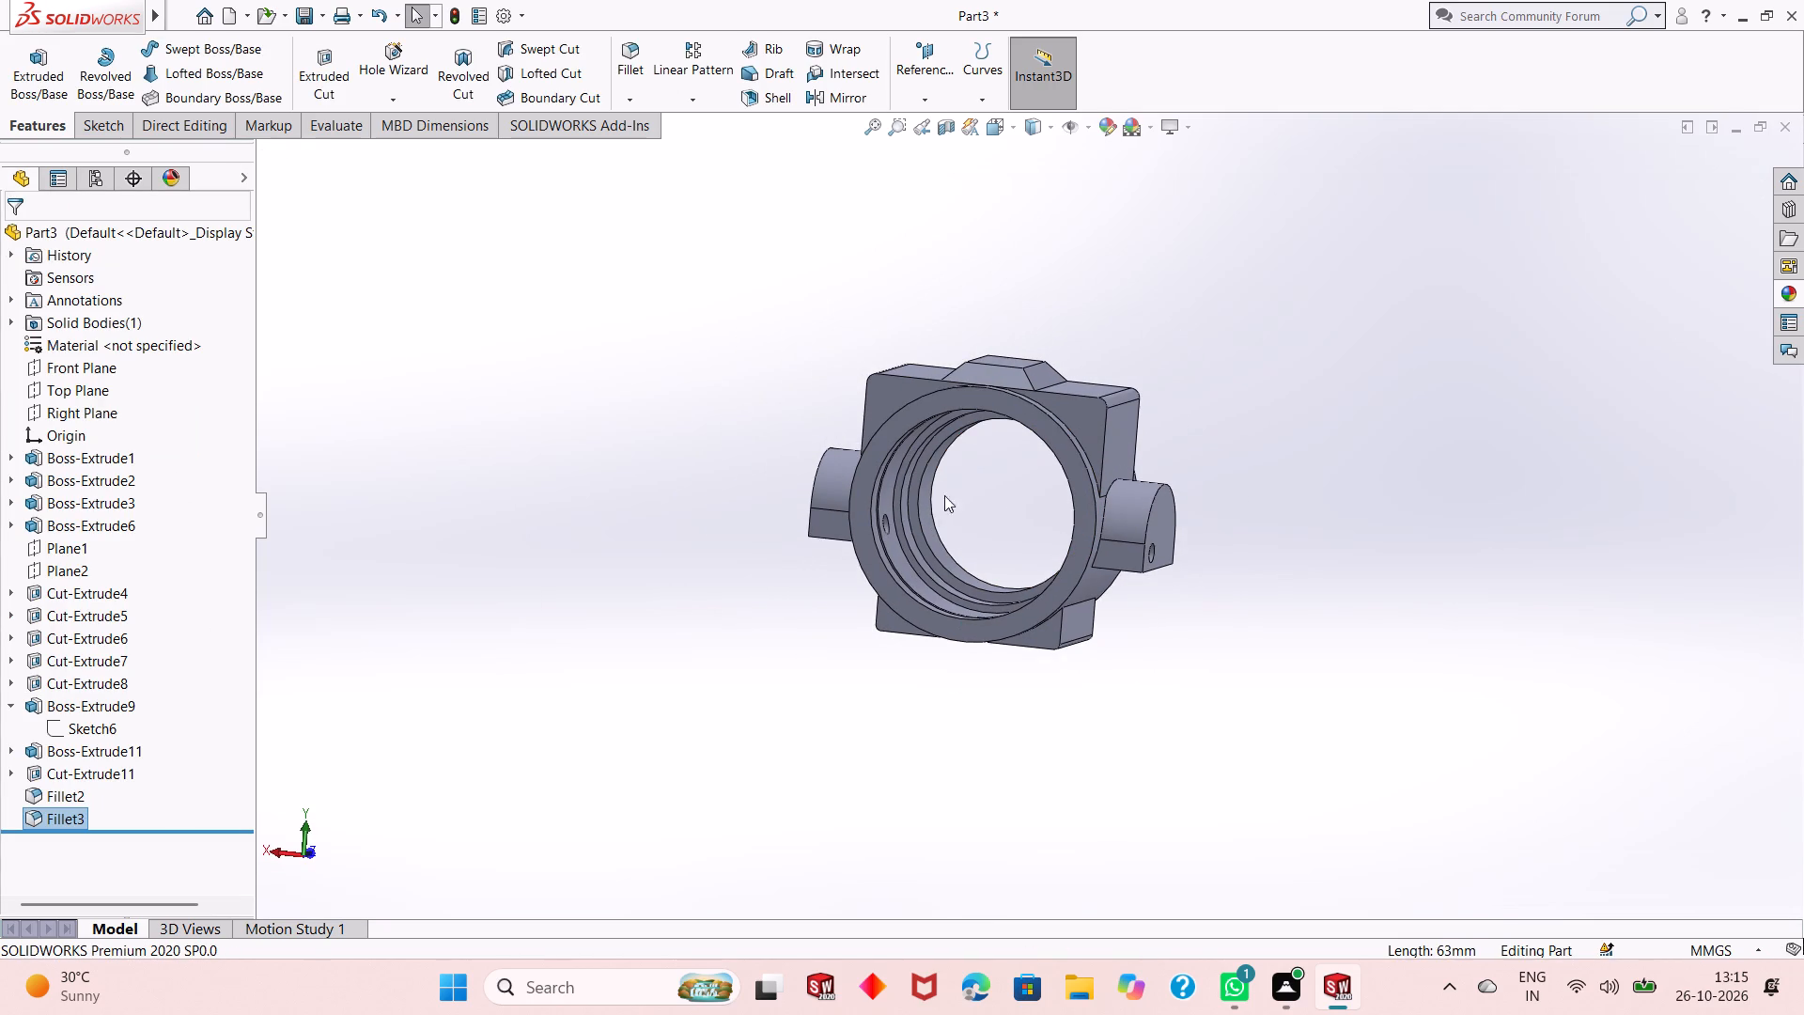
scroll(1029, 522, down, 3)
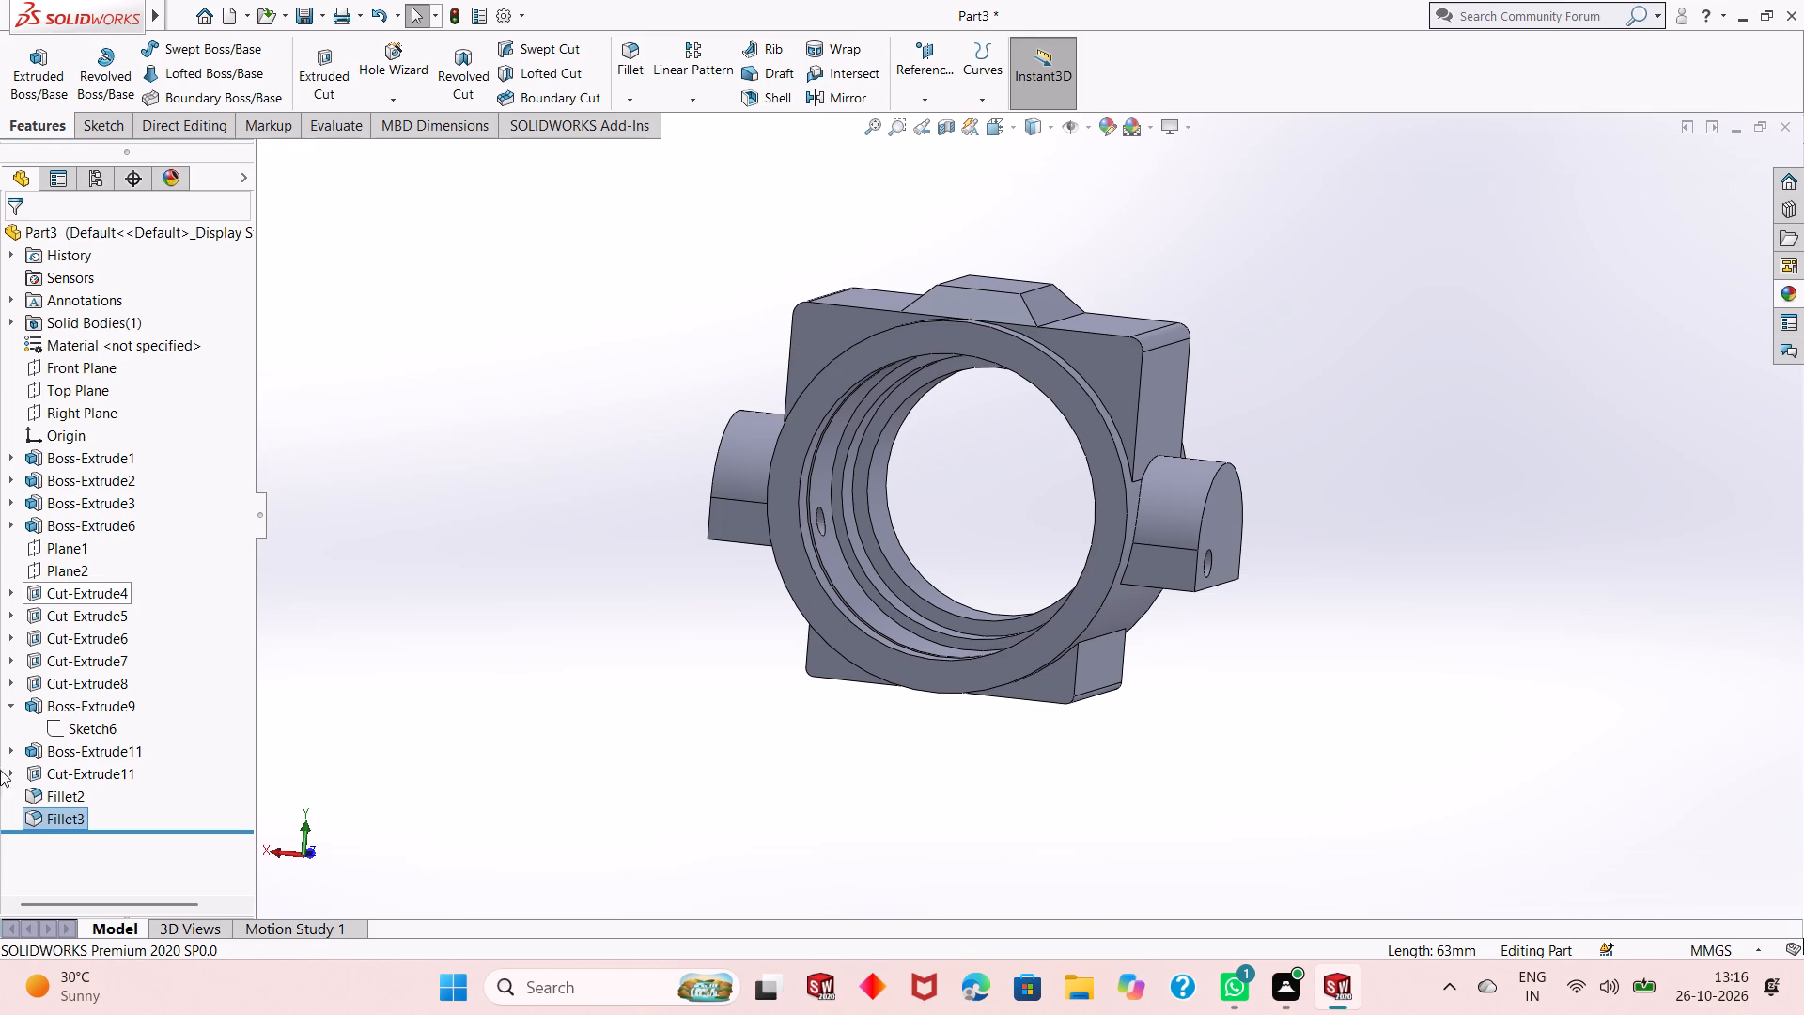
click(64, 788)
click(88, 731)
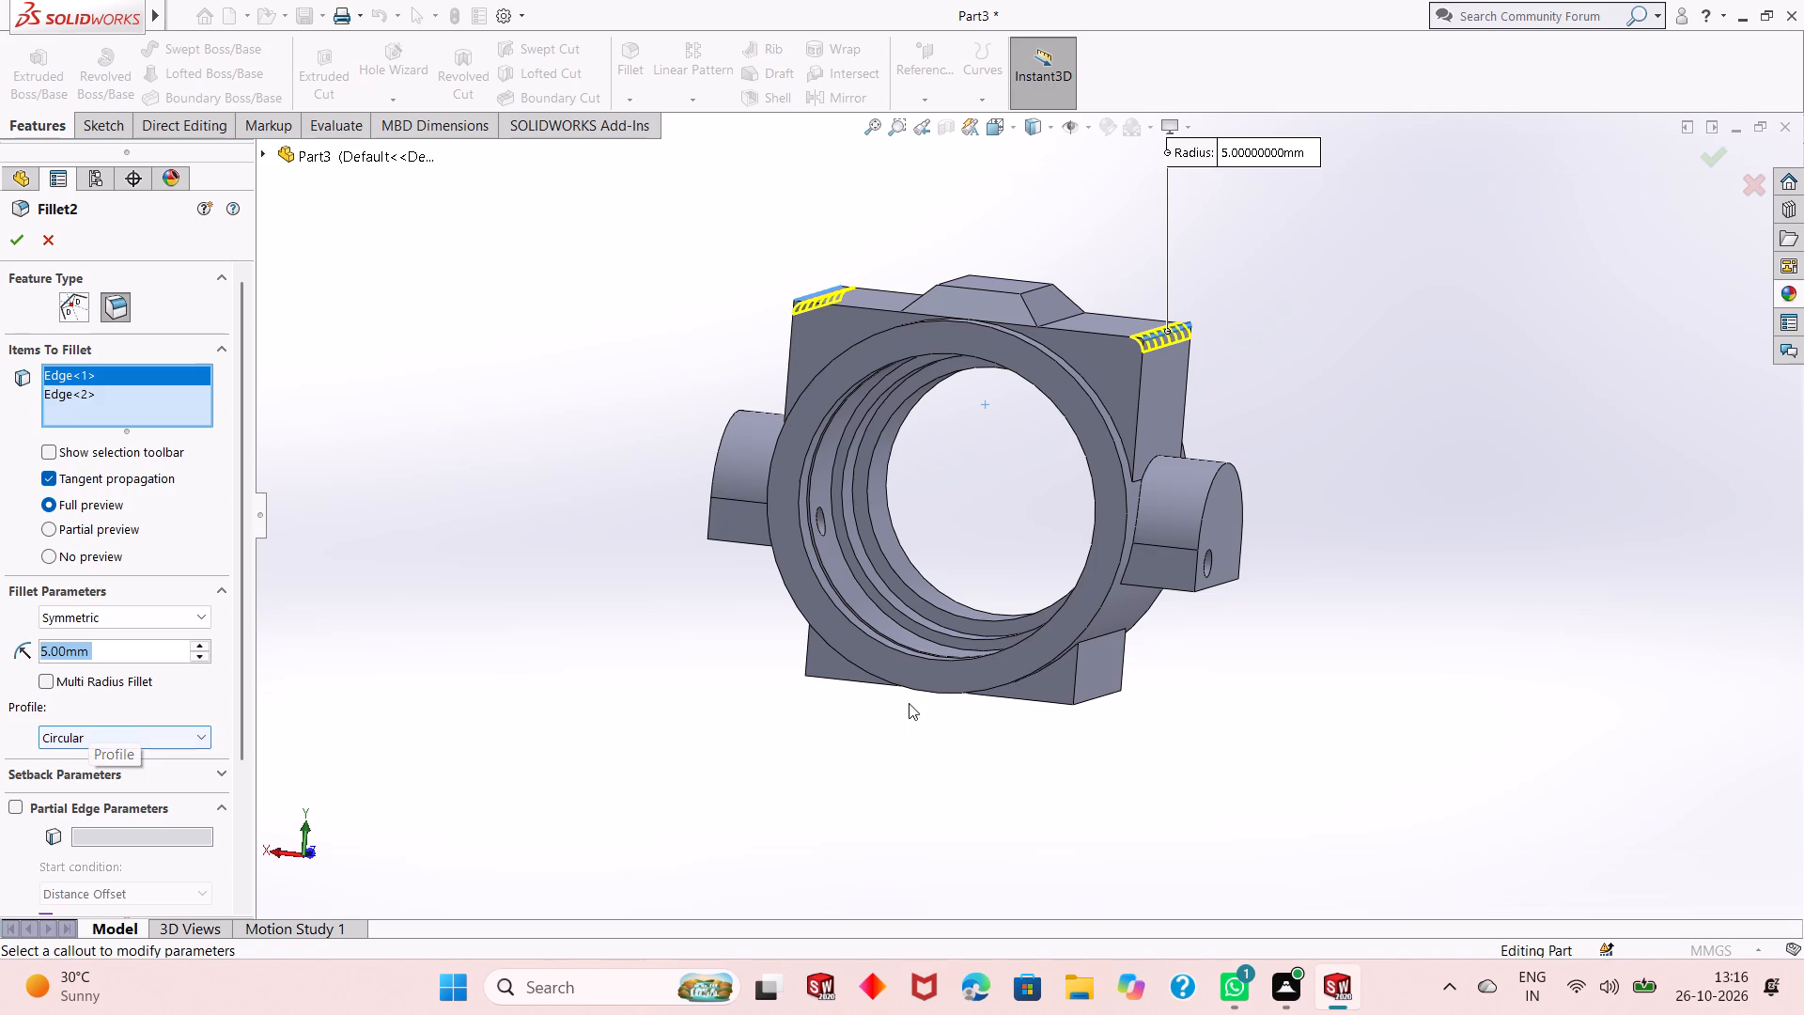
scroll(1274, 601, down, 3)
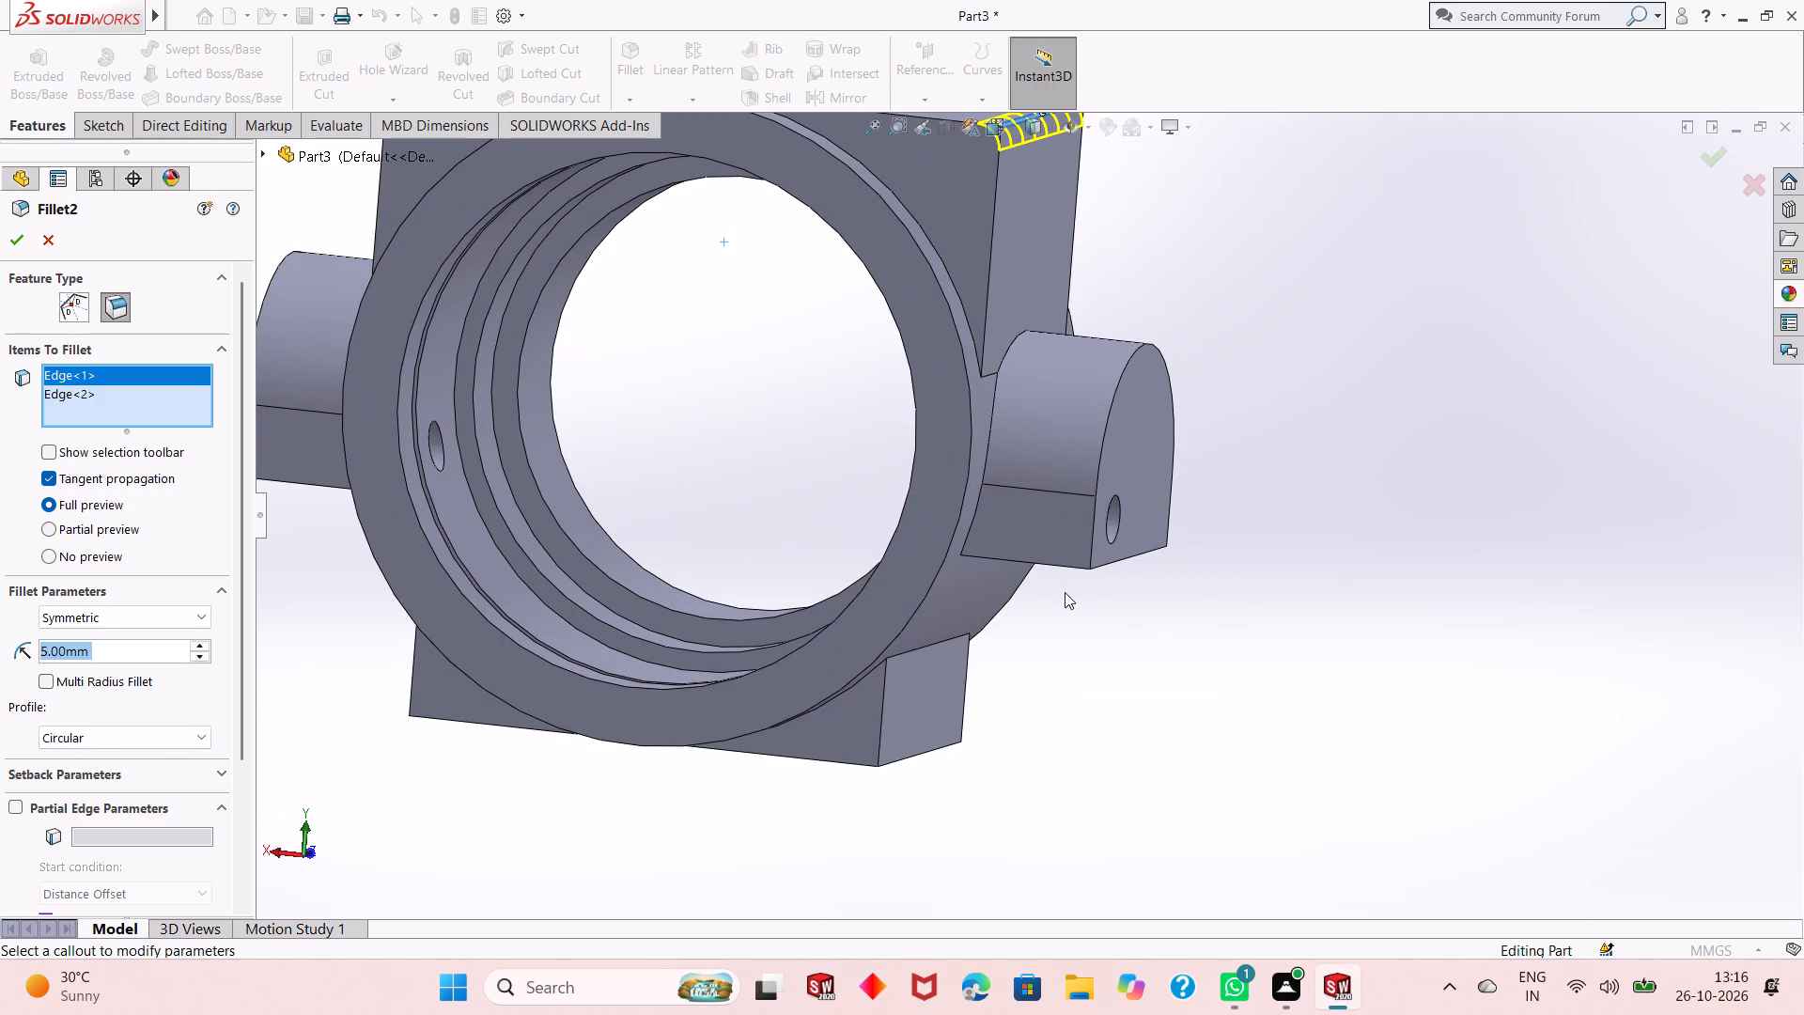
click(1058, 565)
middle_drag(1160, 562, 1149, 568)
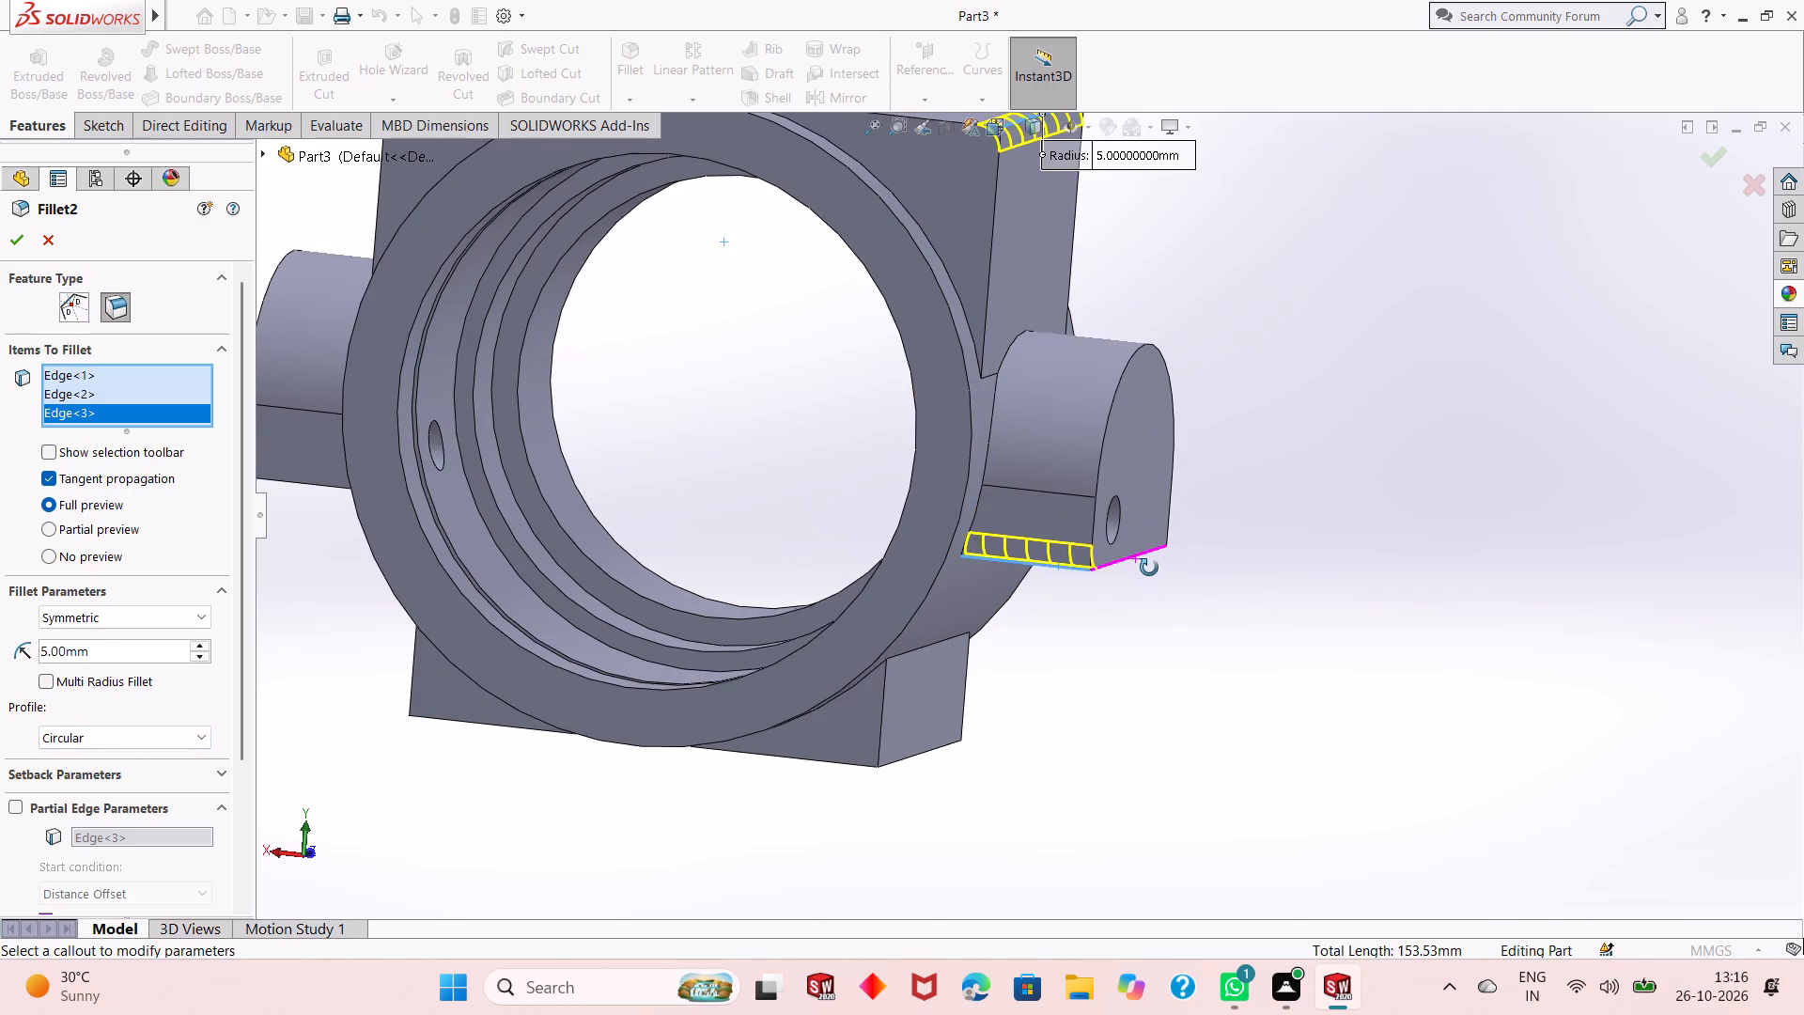
middle_drag(1149, 568, 968, 580)
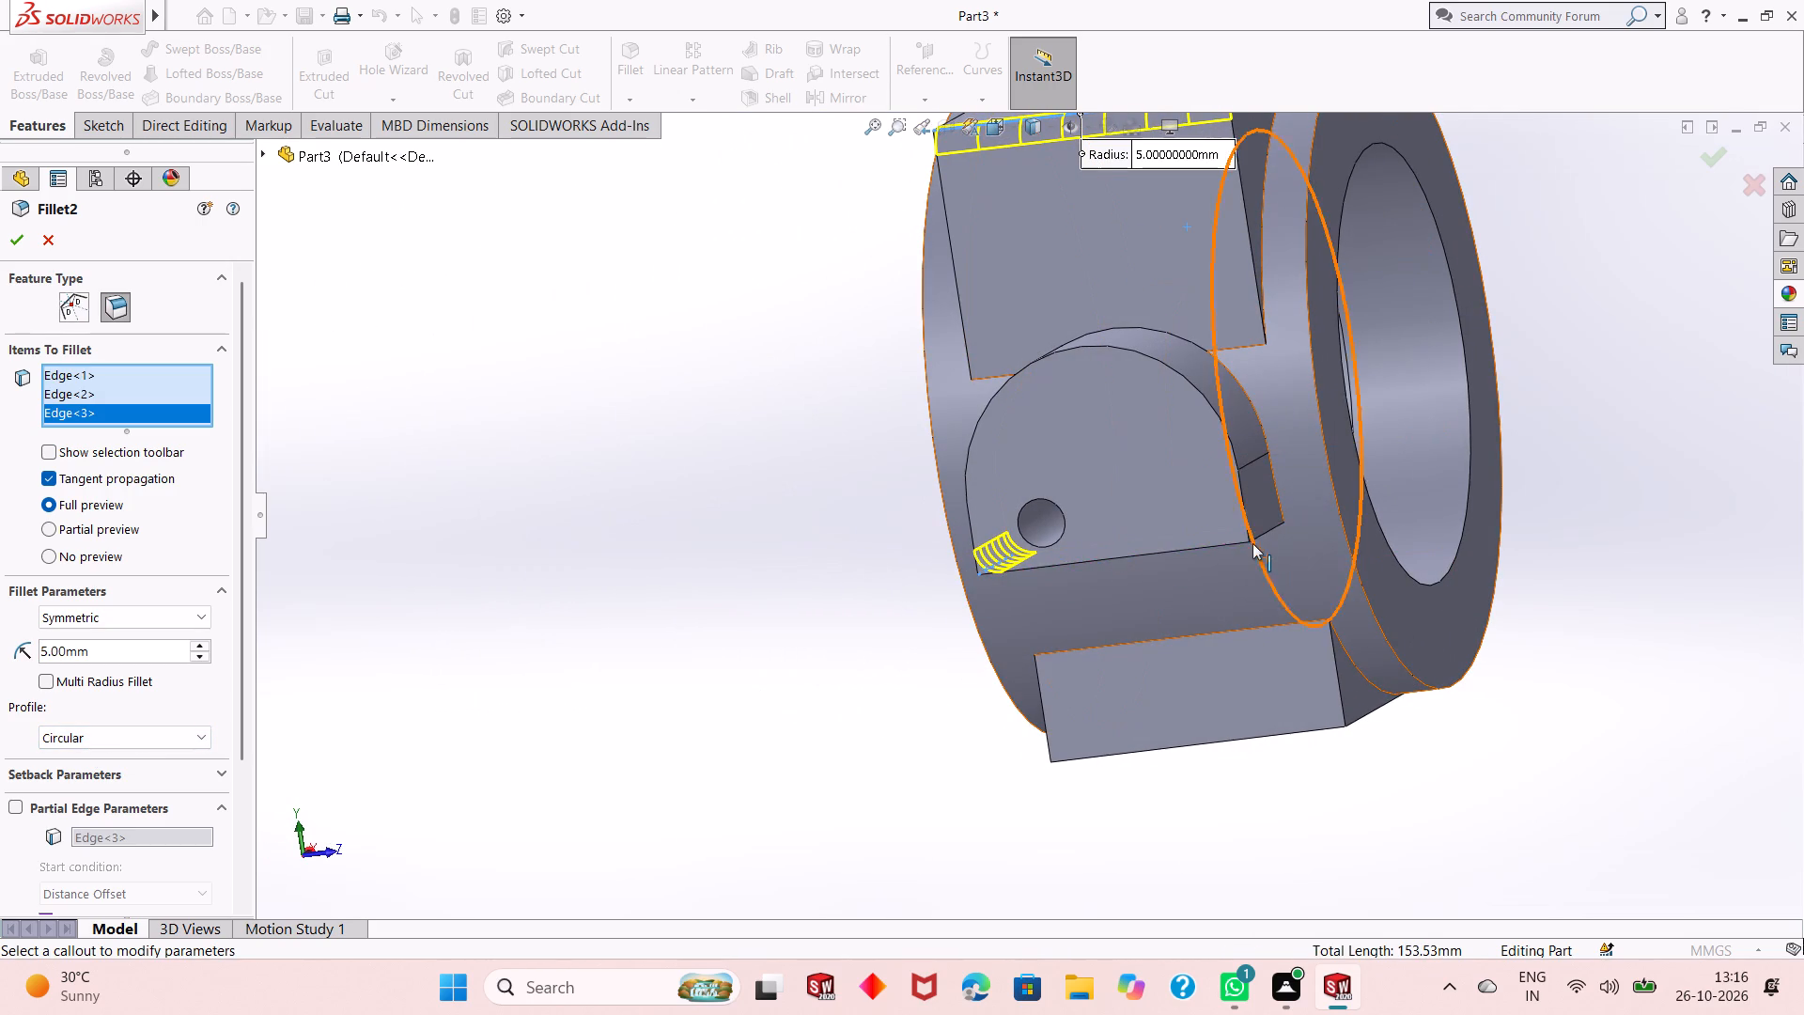
click(1263, 538)
Add the opposite side boss's two lower outward-running edges to the same 5 mm fillet and apply it.
middle_drag(999, 592, 1294, 573)
scroll(1277, 567, up, 3)
middle_drag(657, 461, 663, 497)
scroll(662, 497, down, 3)
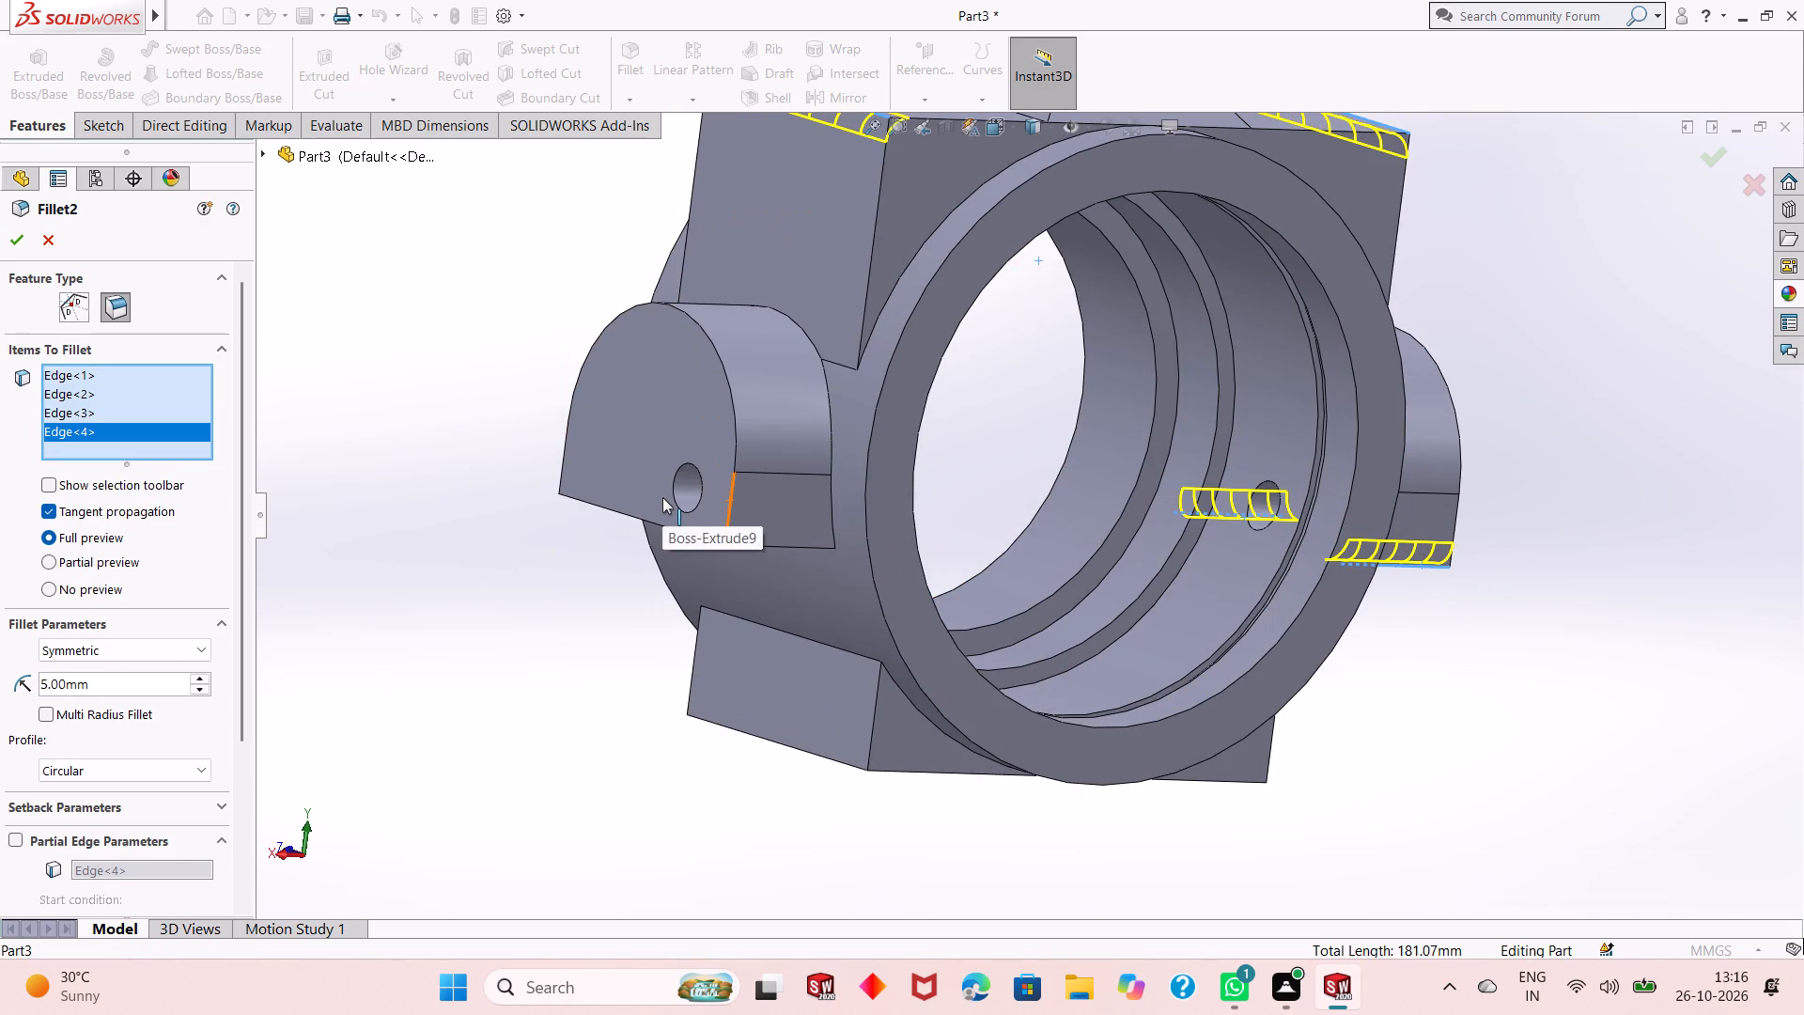
click(762, 549)
middle_drag(681, 549, 960, 548)
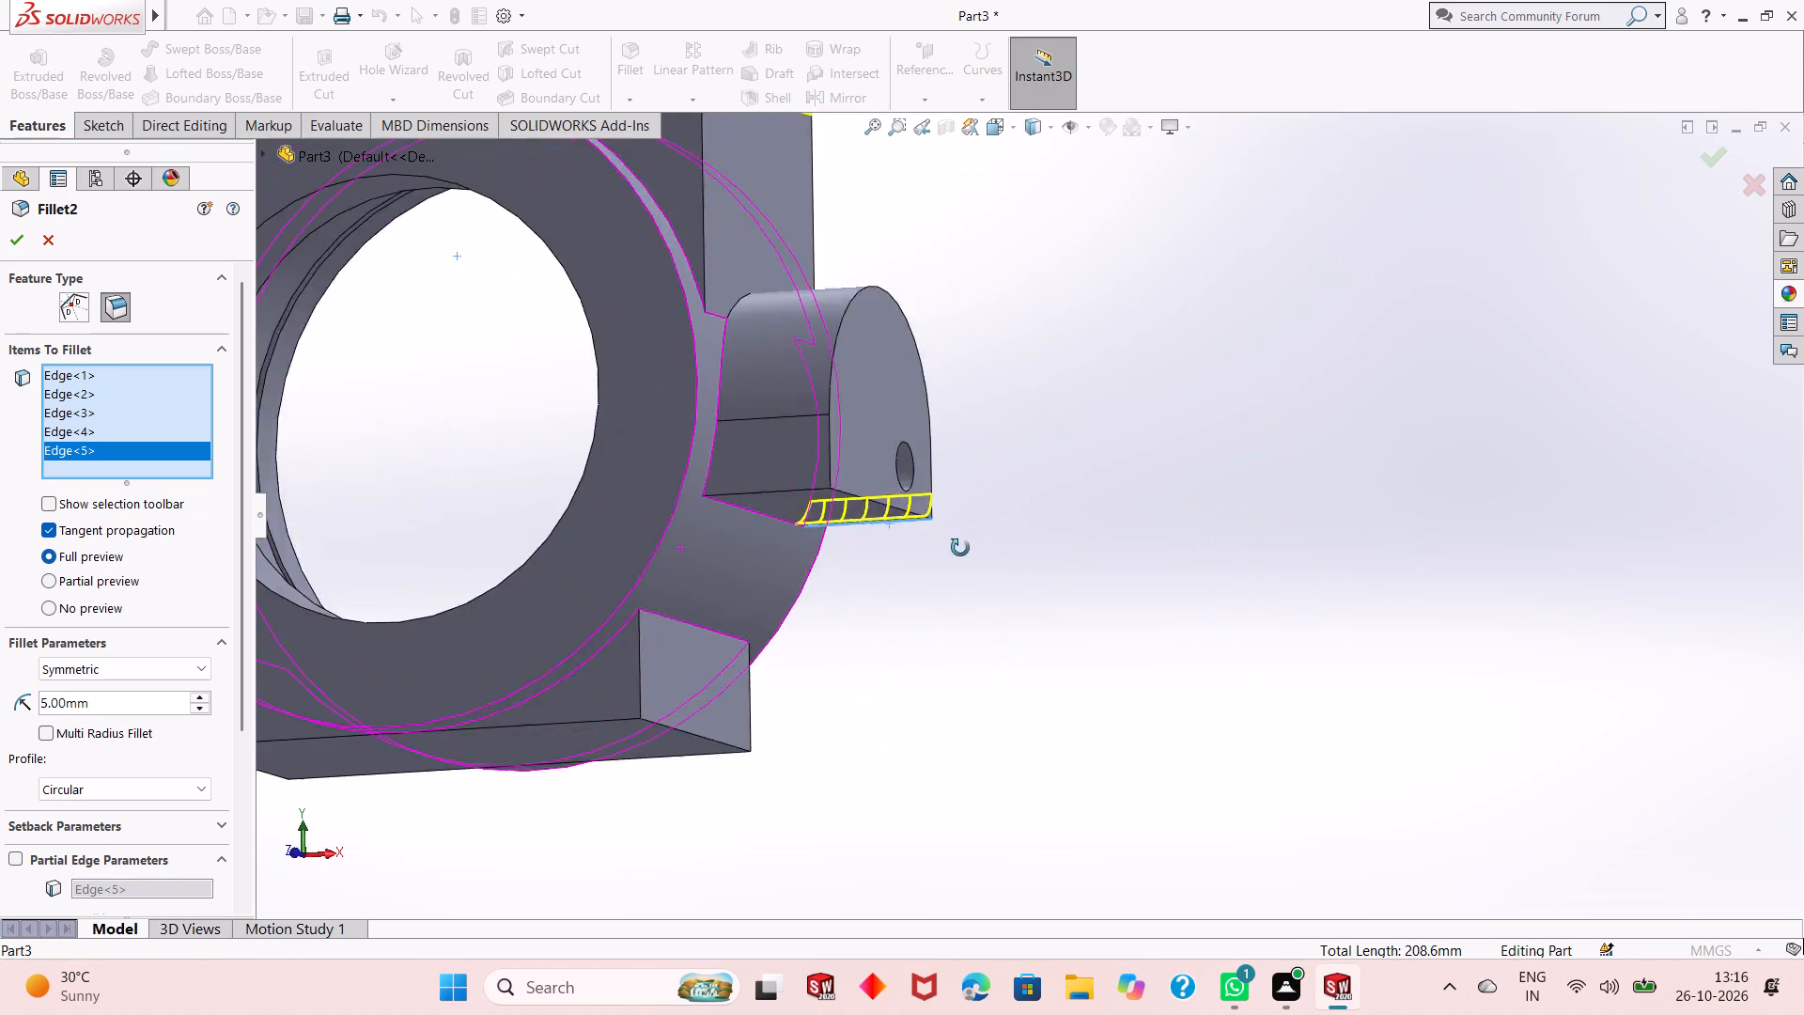
middle_drag(960, 548, 1026, 576)
click(820, 488)
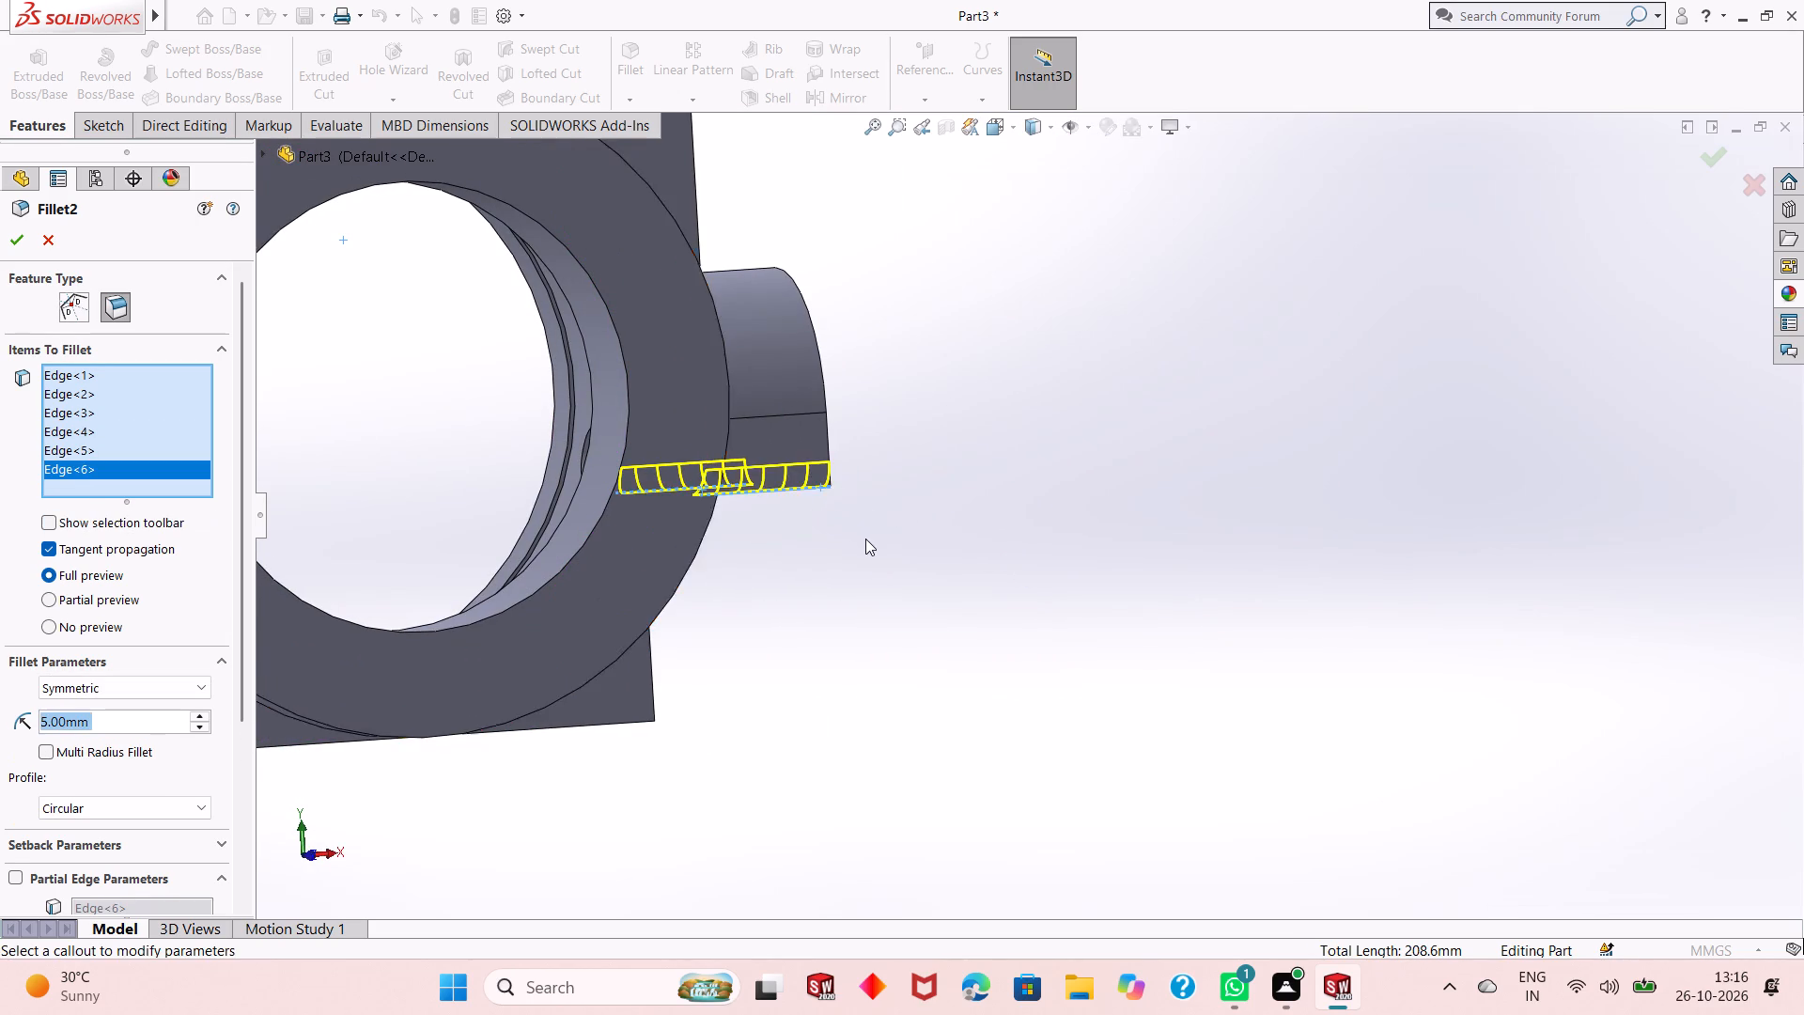
scroll(866, 539, up, 3)
middle_drag(856, 524, 823, 527)
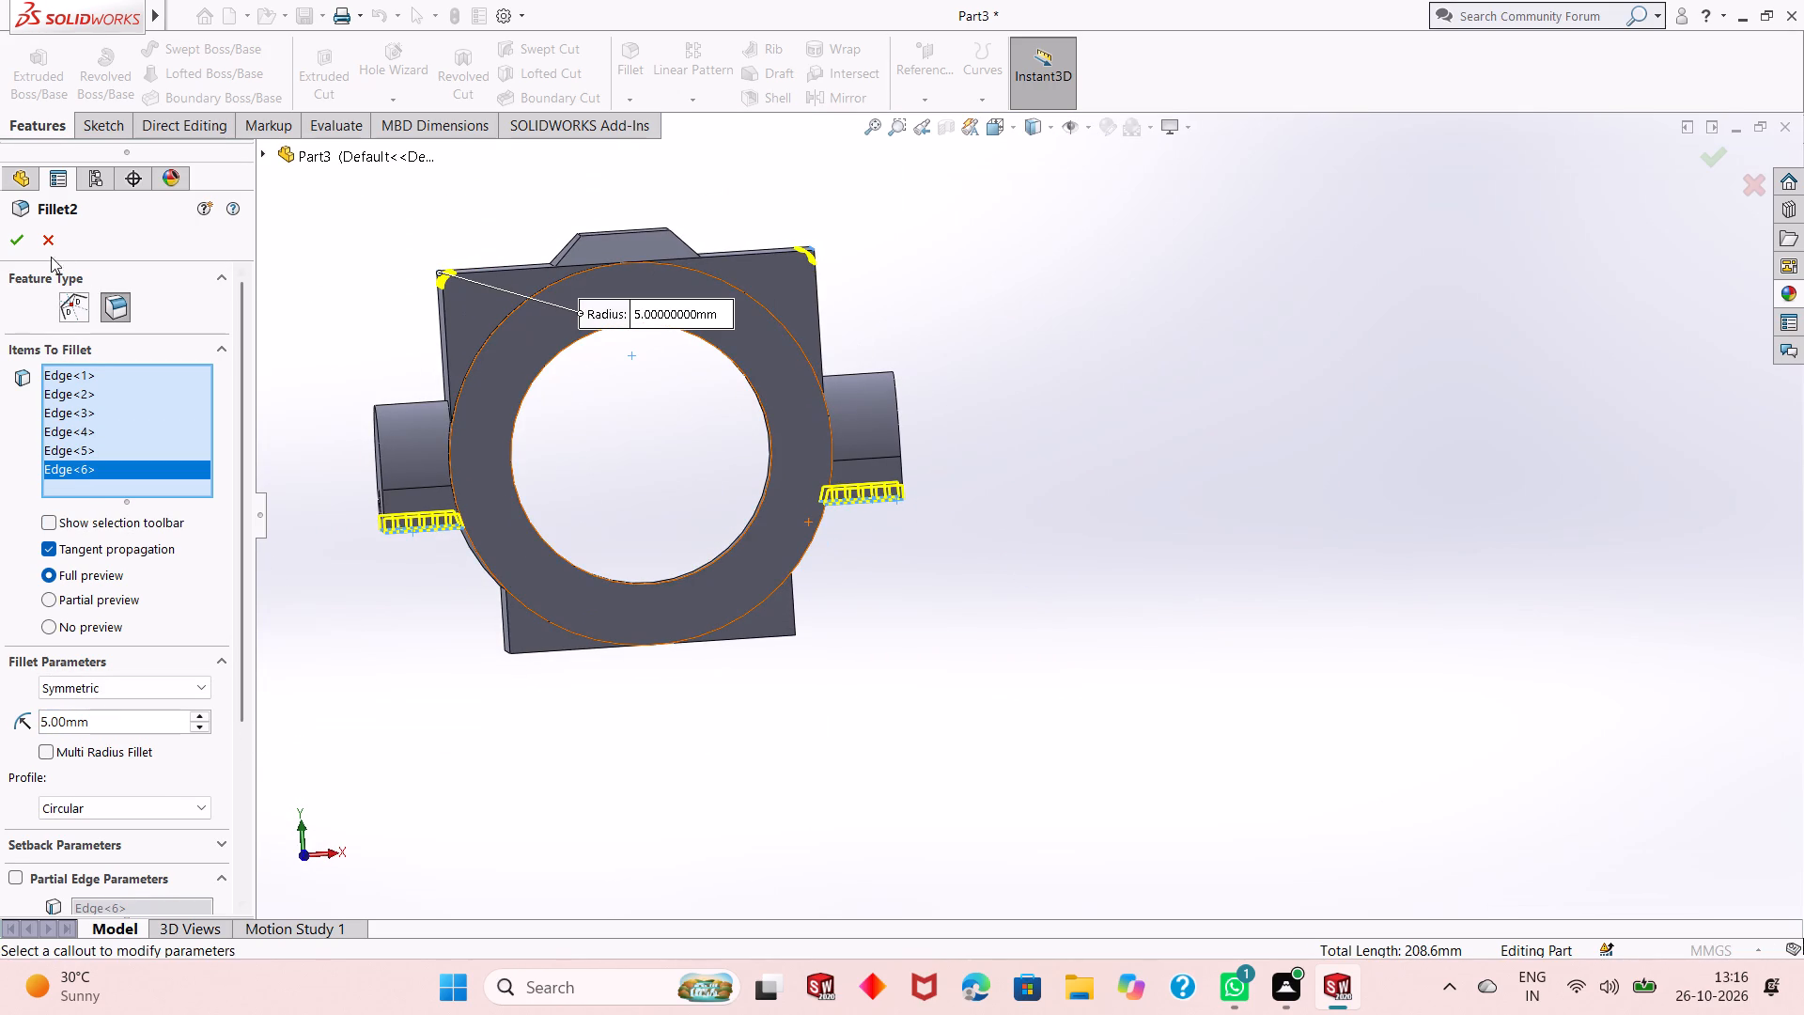
click(16, 245)
Examine the part from several sides to check the fillets on the blocks and side bosses.
scroll(574, 471, up, 1)
middle_drag(665, 490, 644, 490)
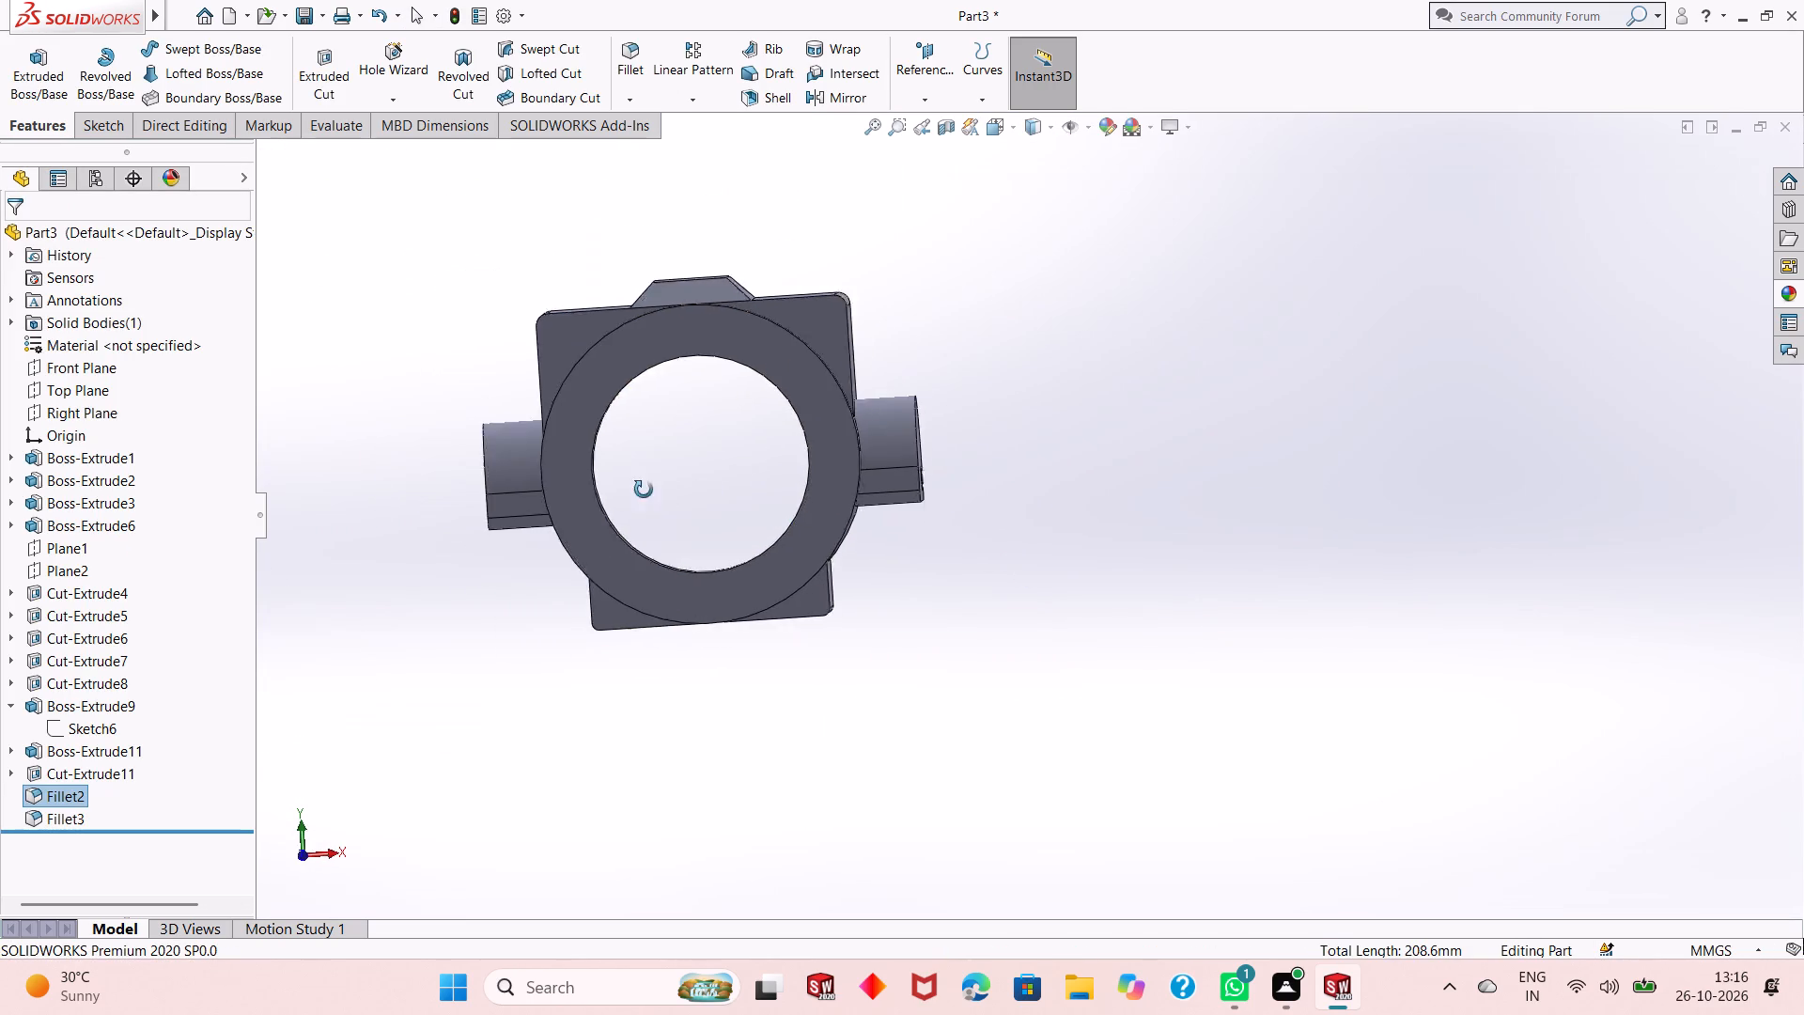
middle_drag(644, 490, 289, 538)
scroll(552, 495, up, 1)
middle_drag(706, 487, 586, 500)
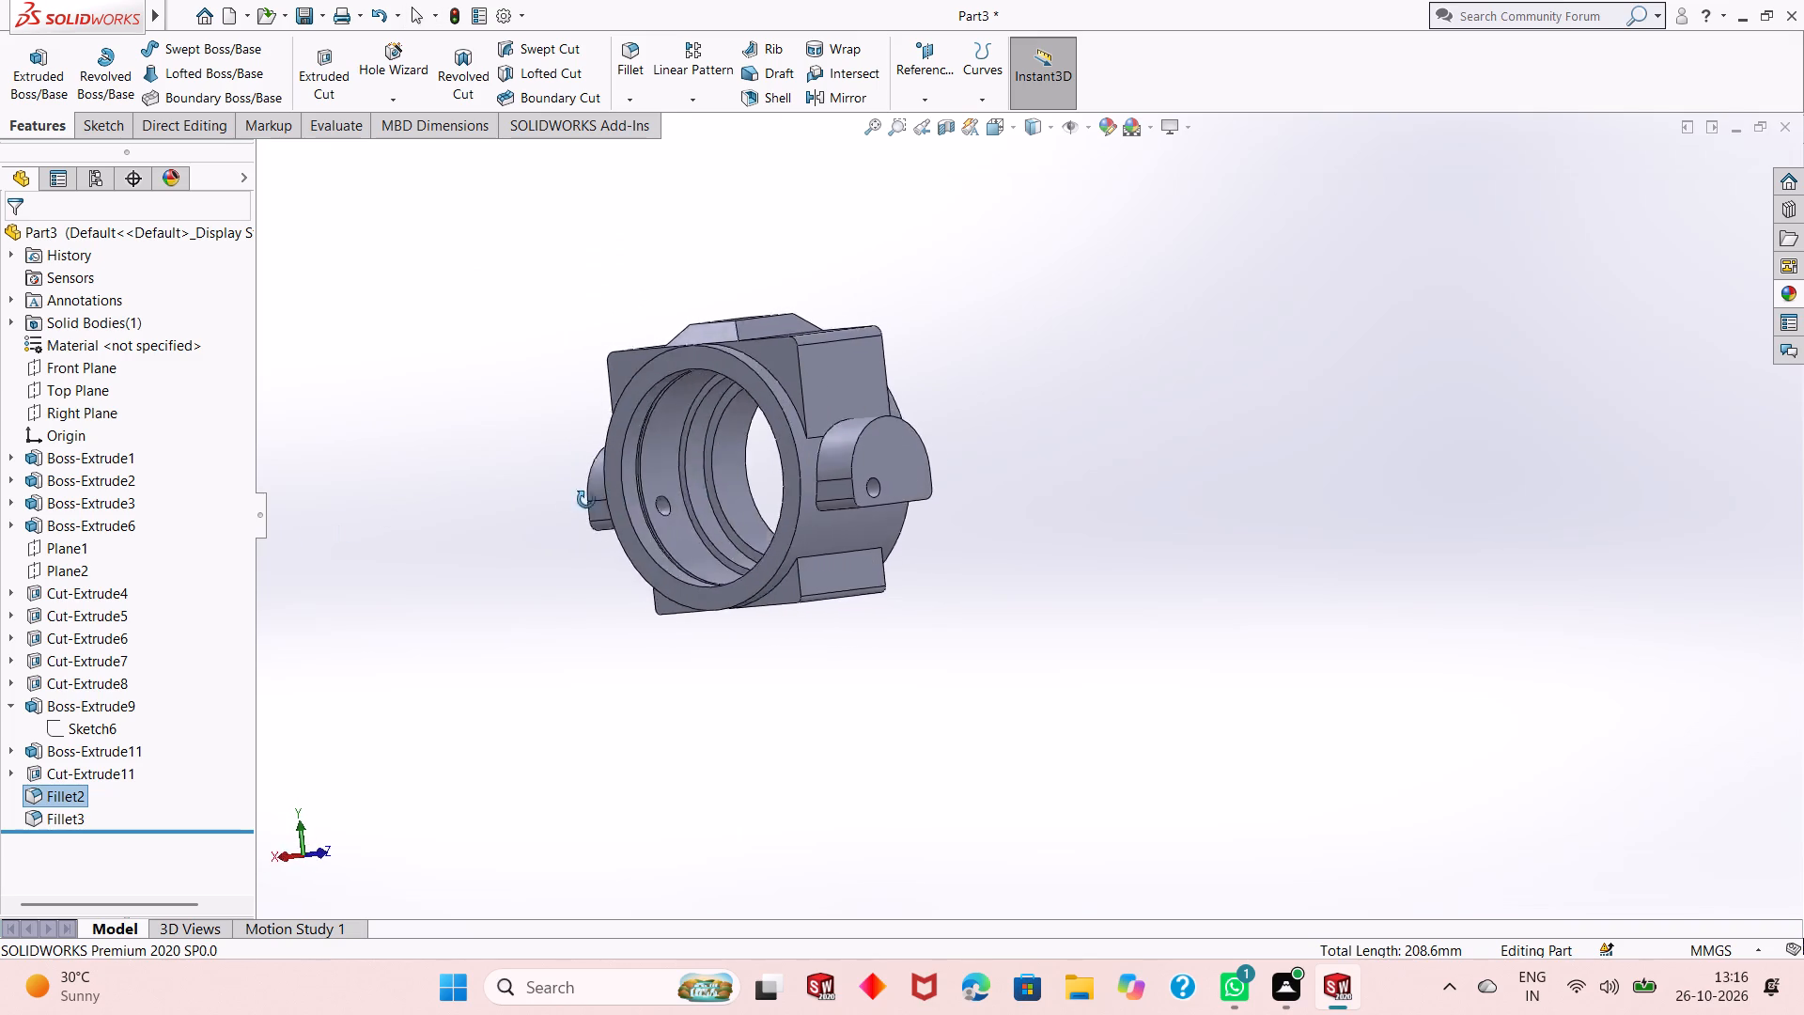
middle_drag(586, 500, 535, 501)
scroll(654, 492, down, 3)
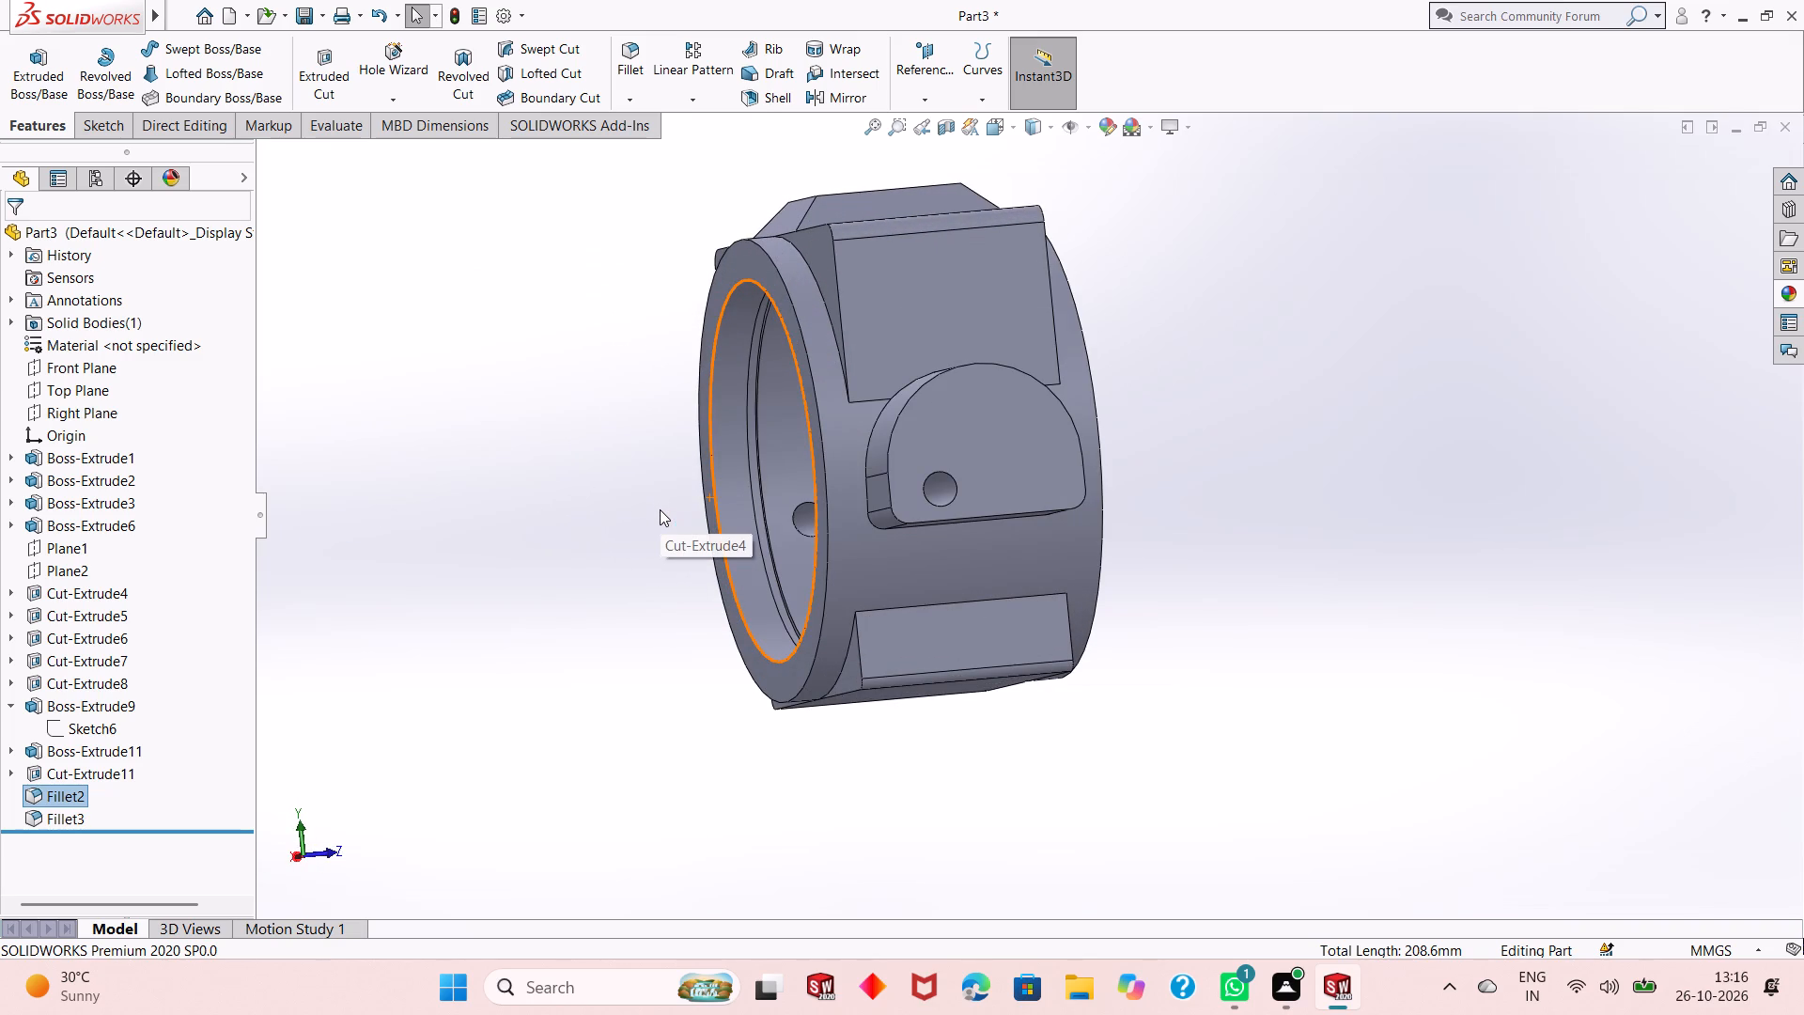
middle_drag(959, 592, 968, 640)
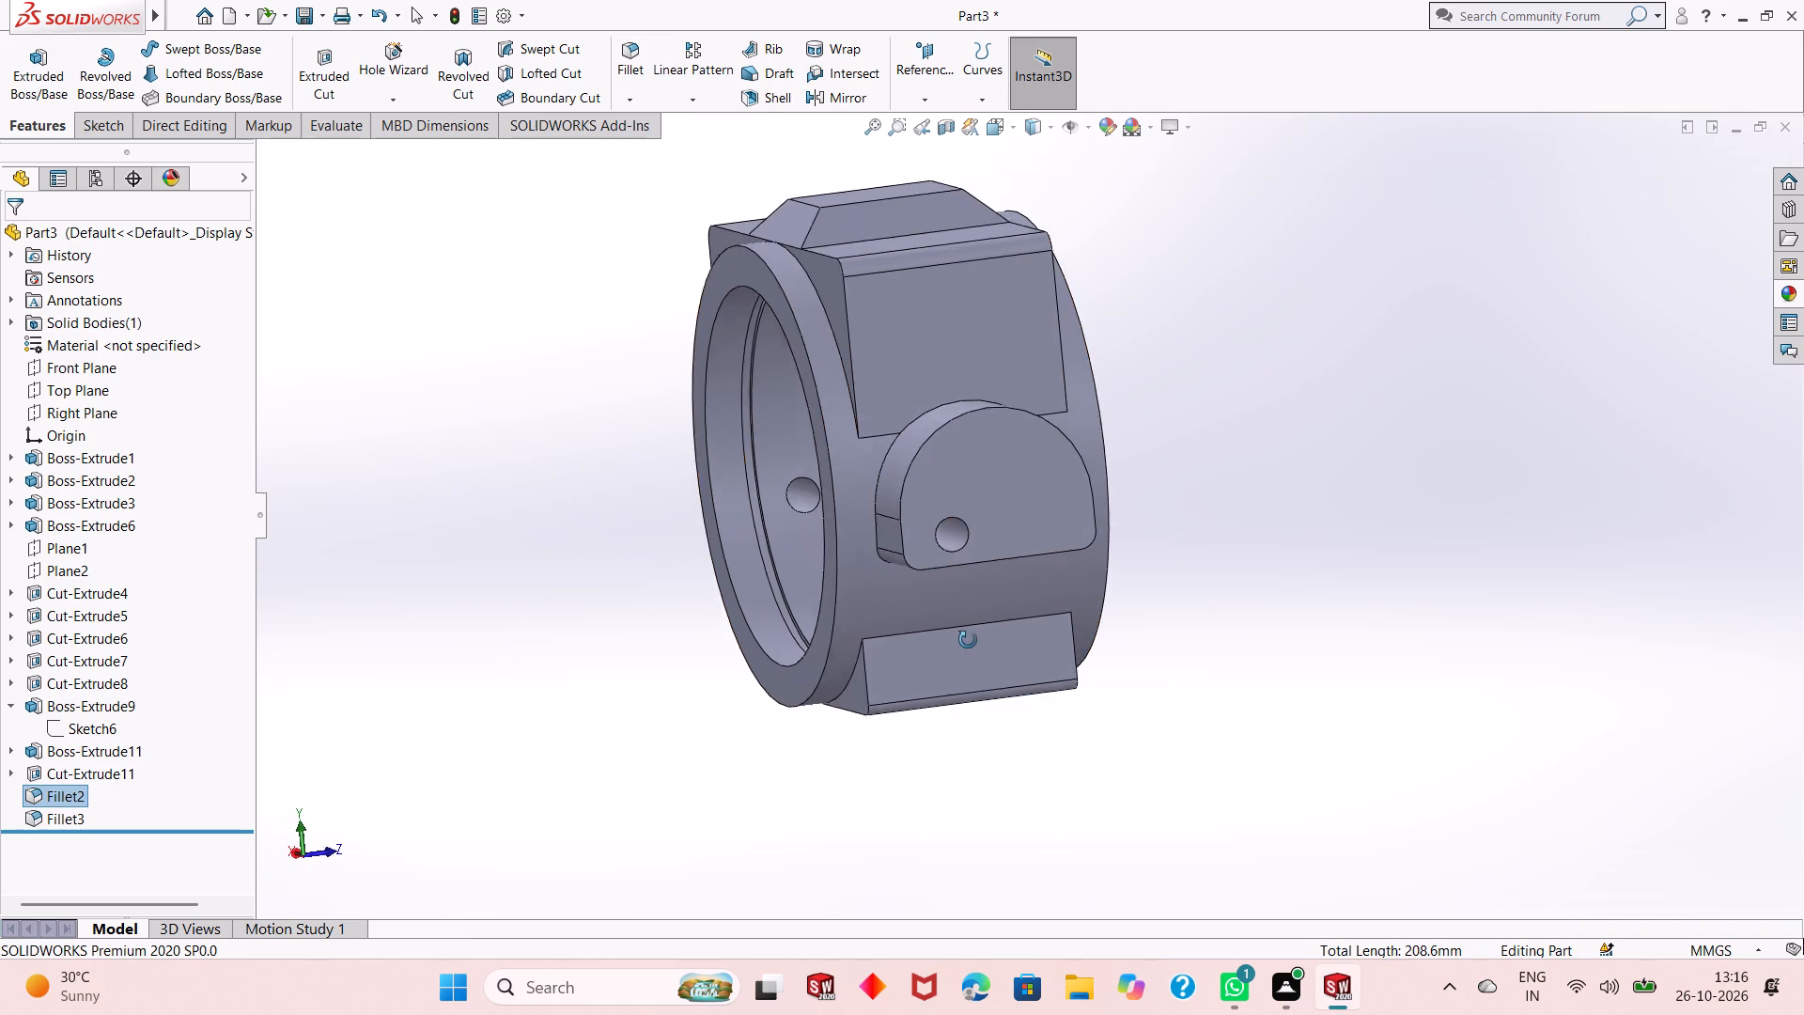
middle_drag(968, 640, 972, 645)
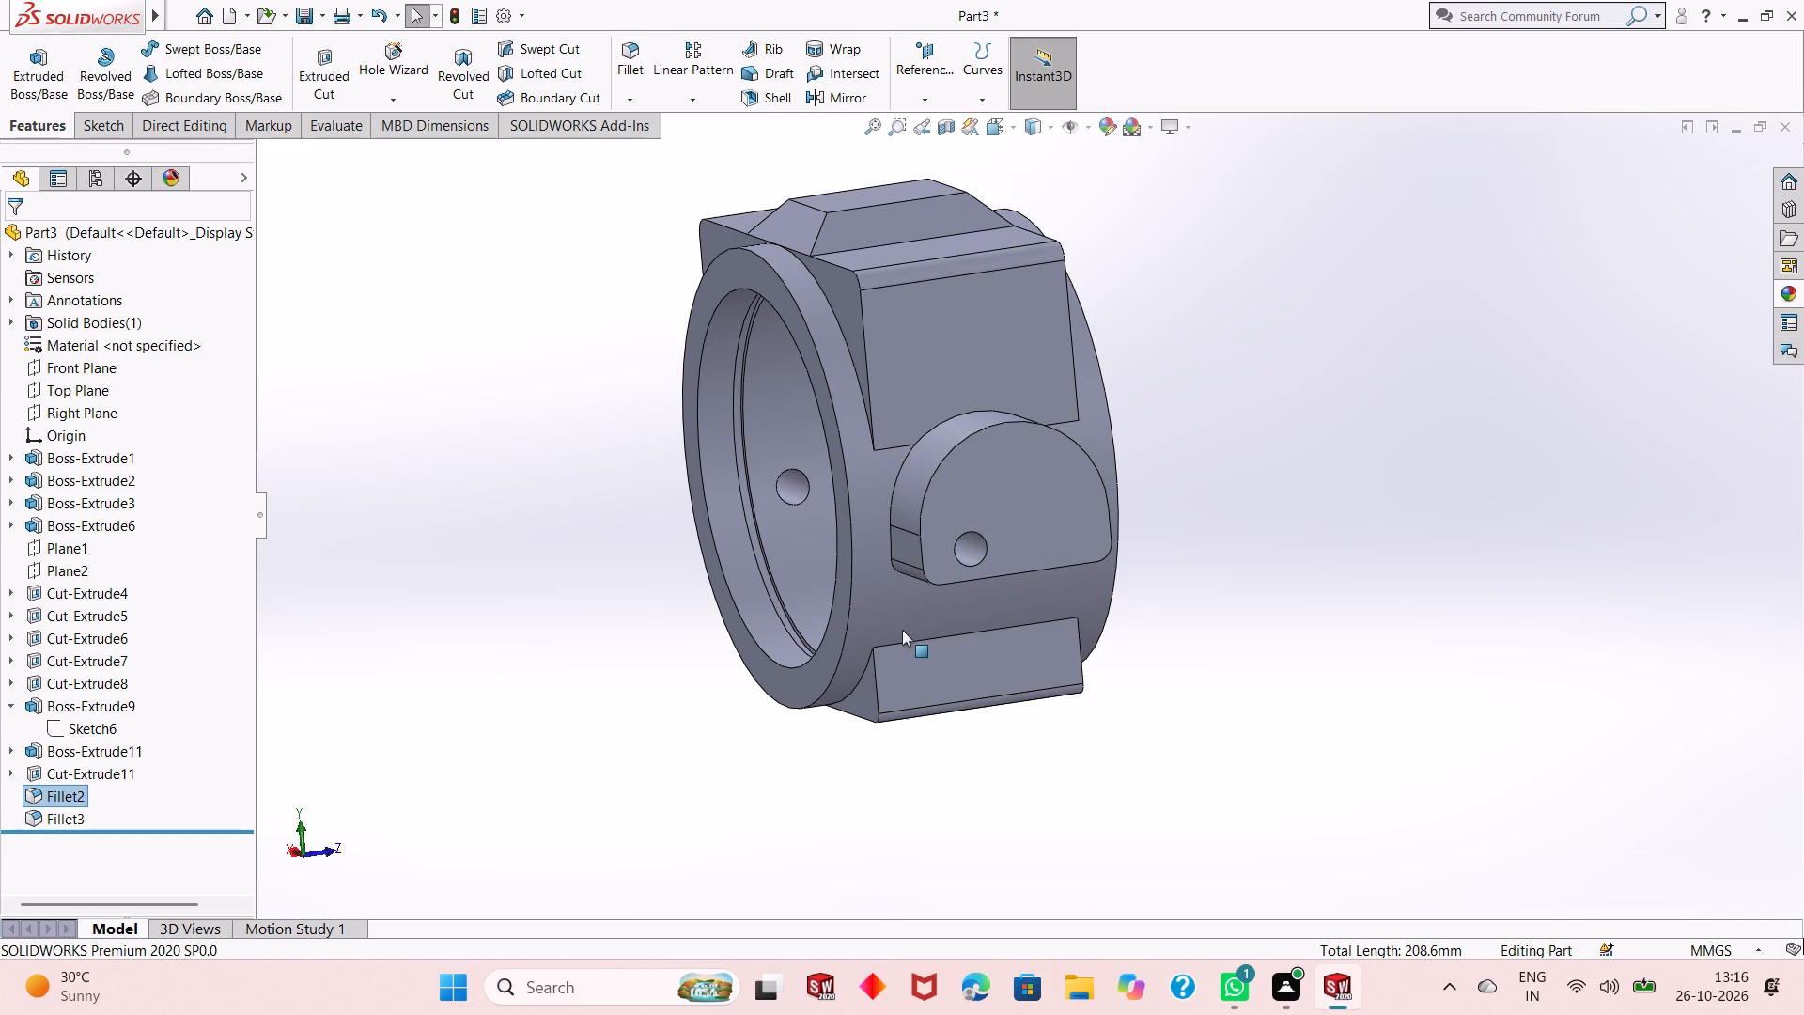
middle_drag(1240, 721, 1275, 734)
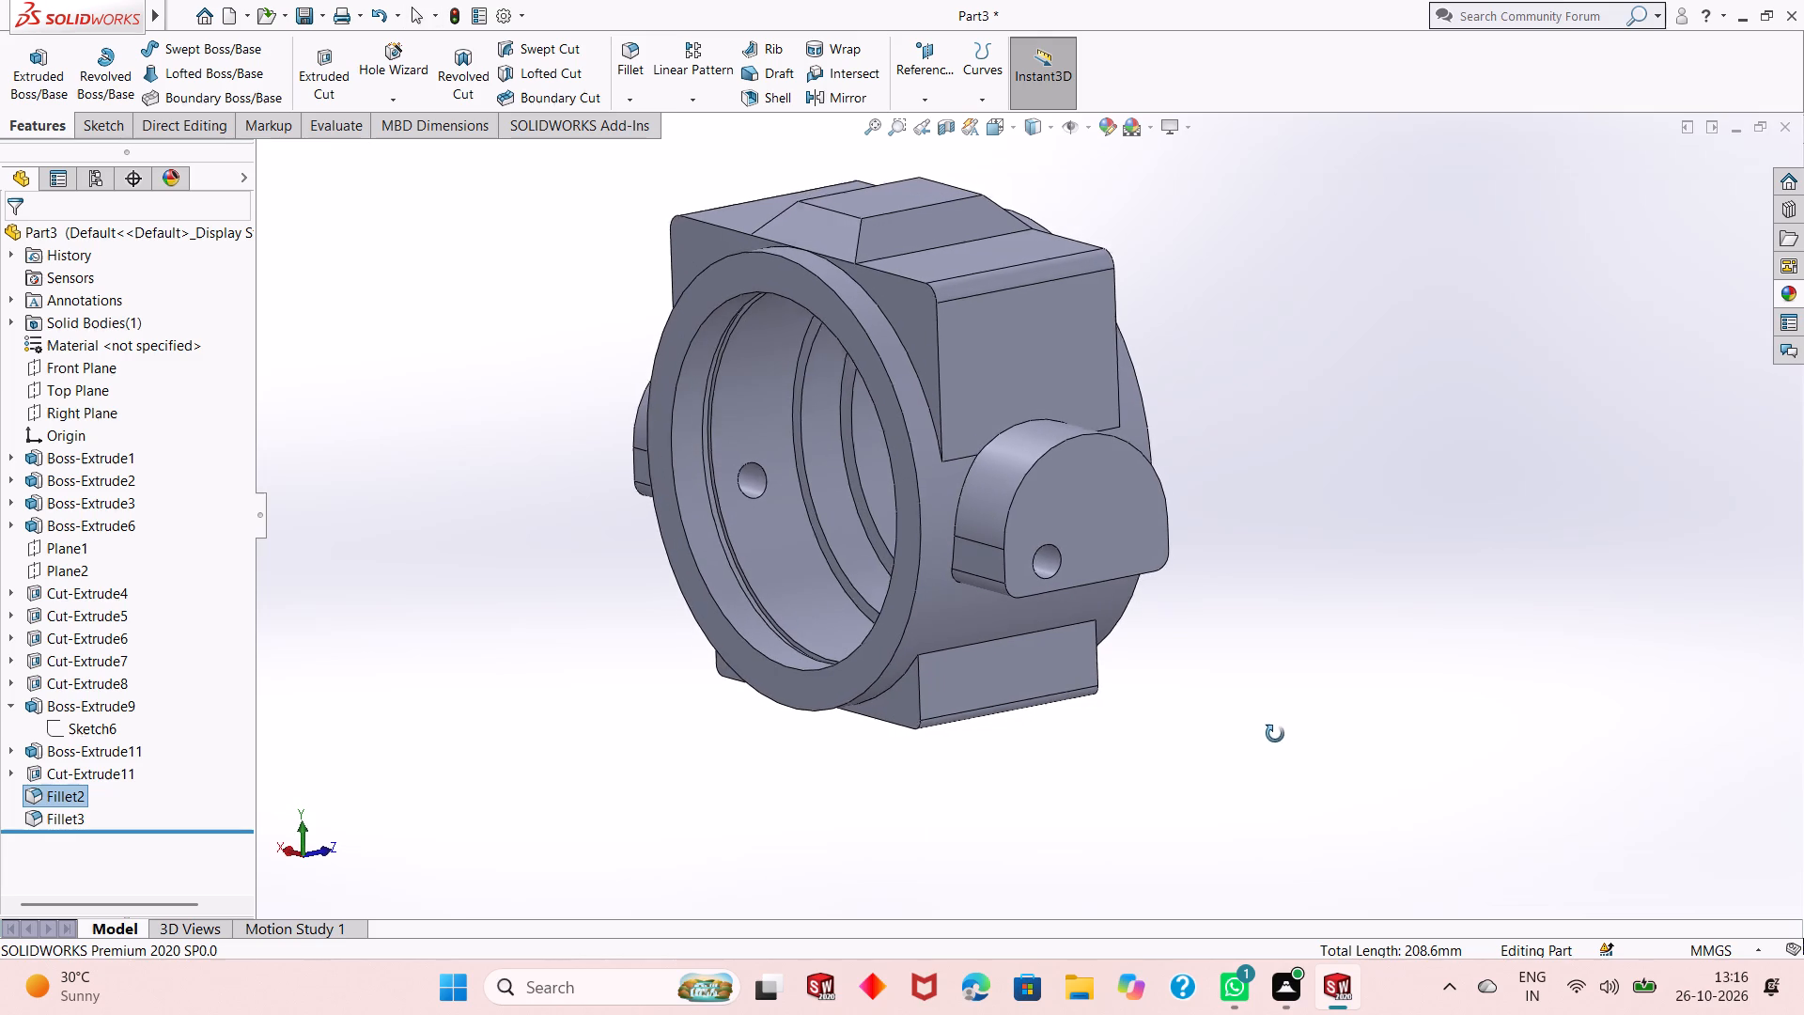
middle_drag(1275, 734, 1276, 735)
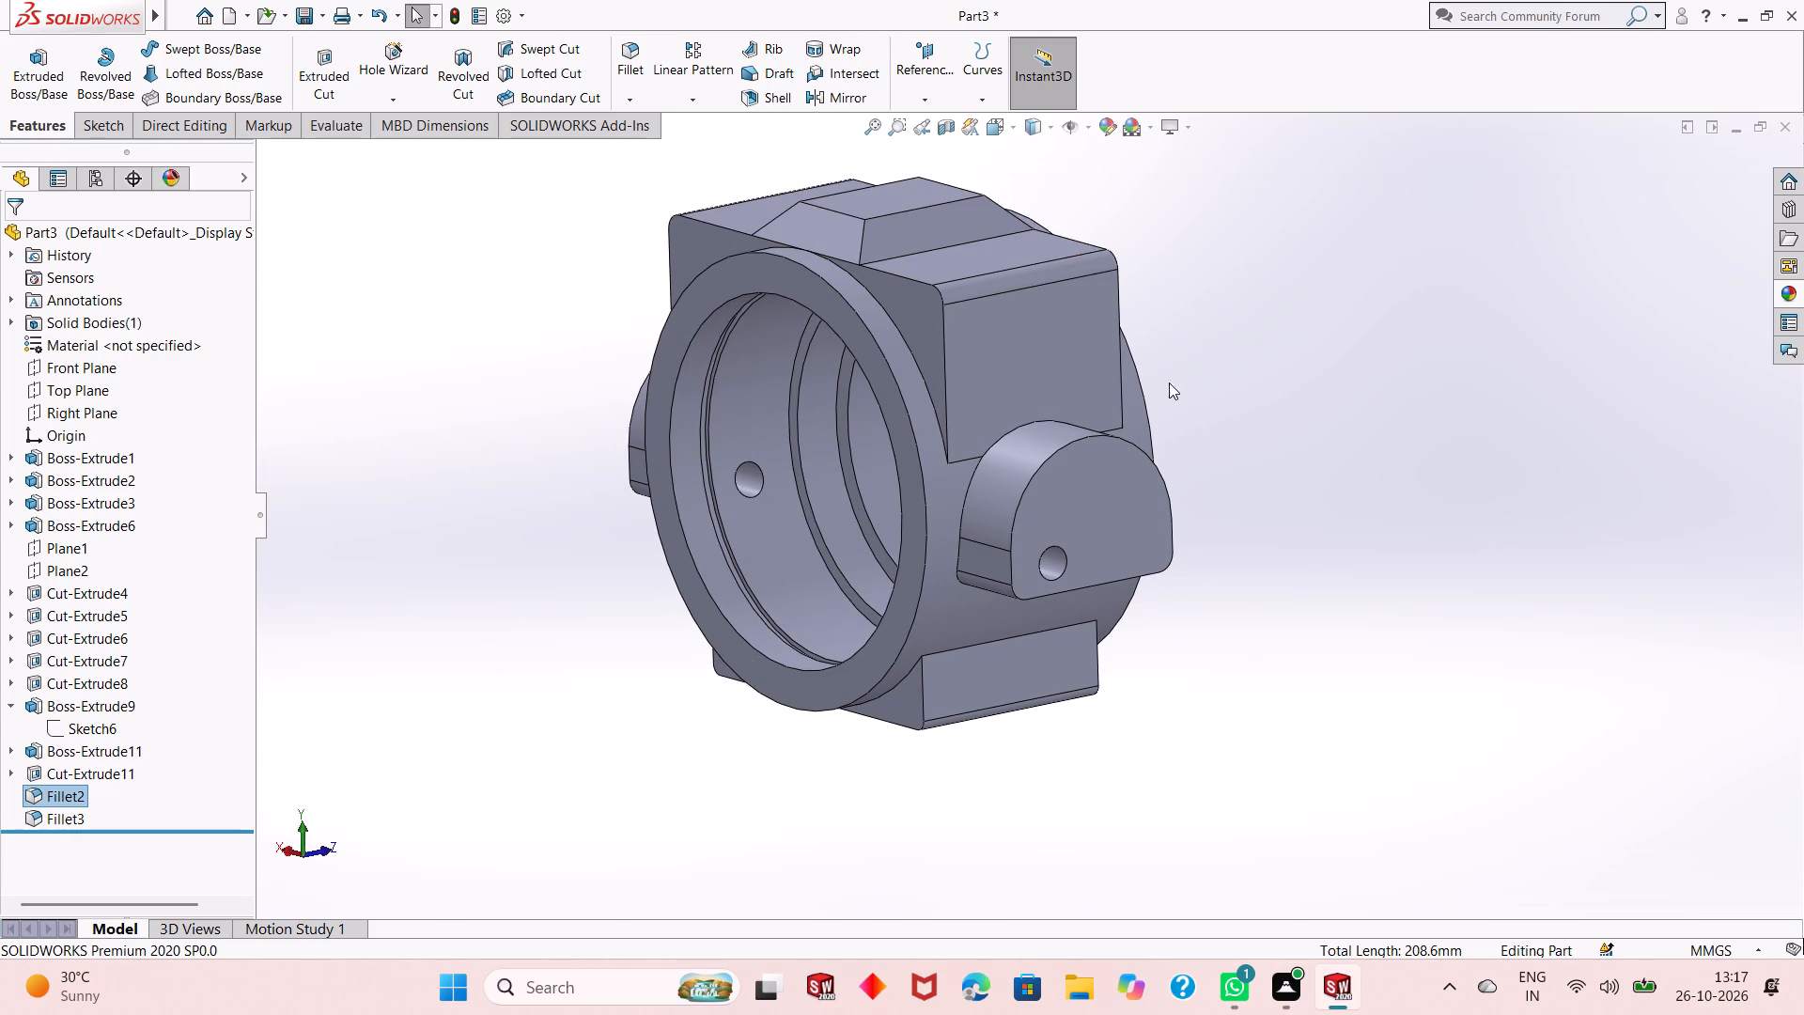
middle_drag(1270, 565, 1339, 562)
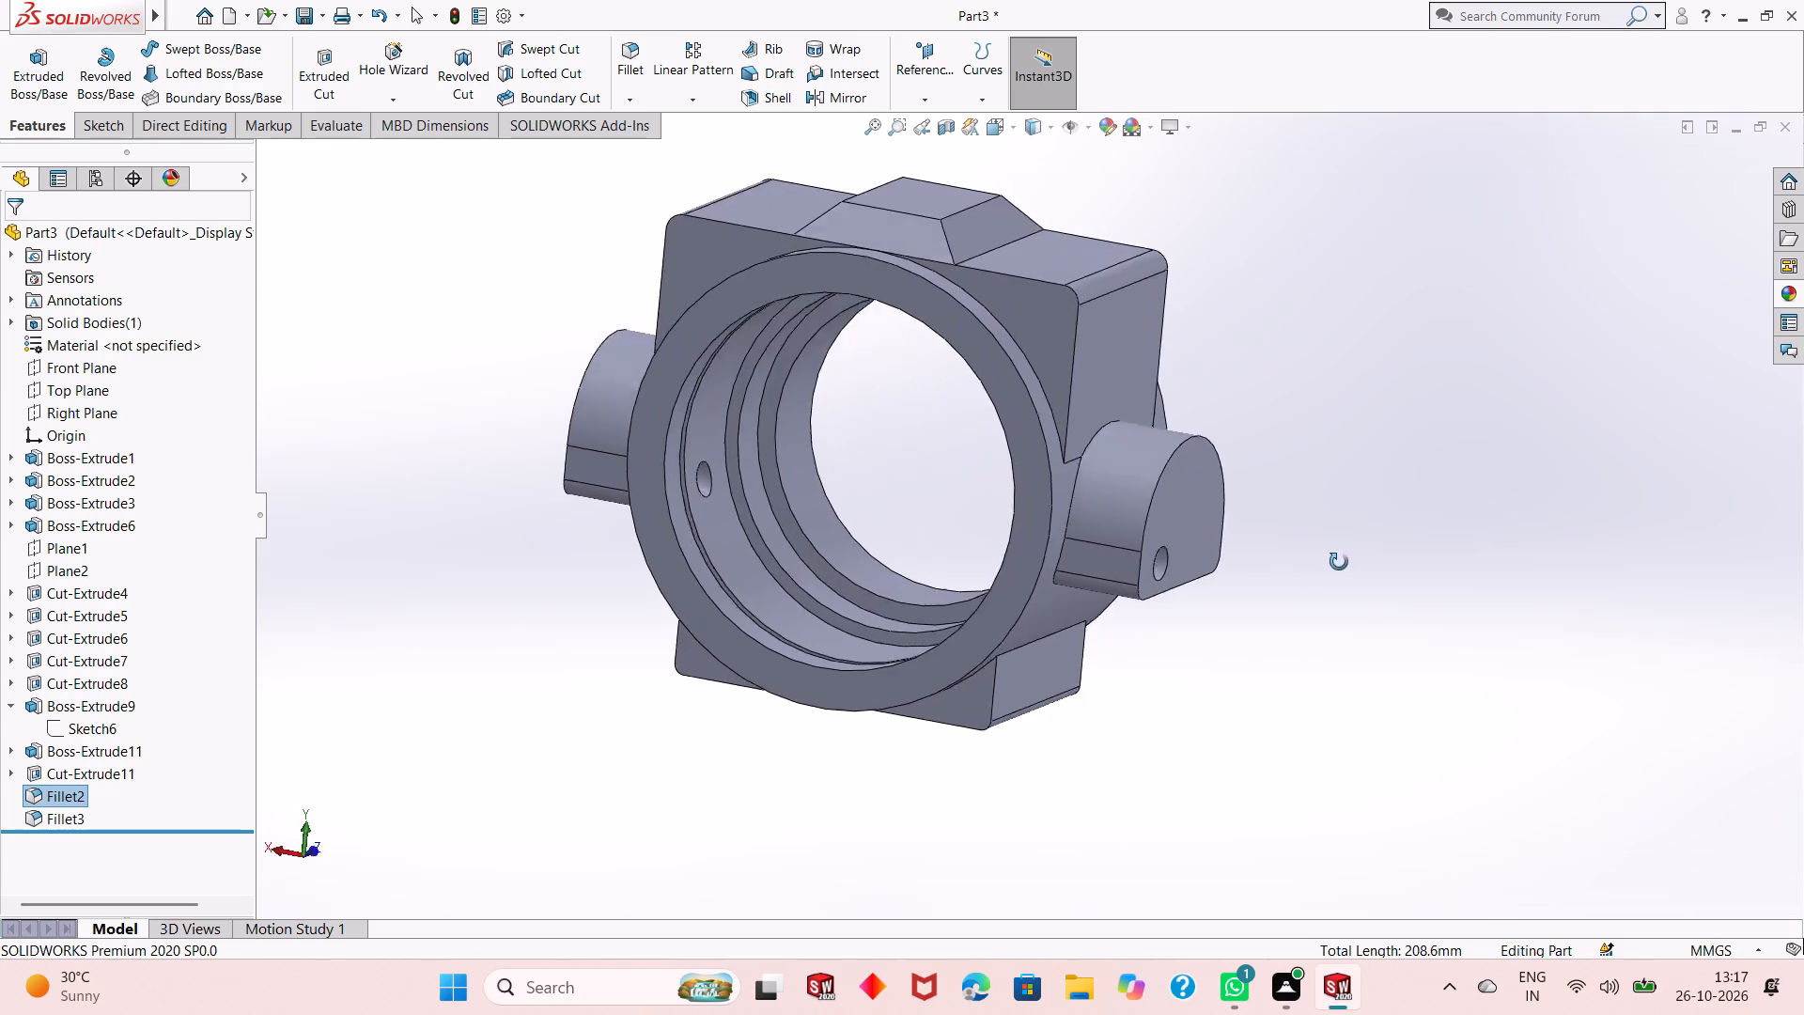
middle_drag(1339, 562, 1373, 545)
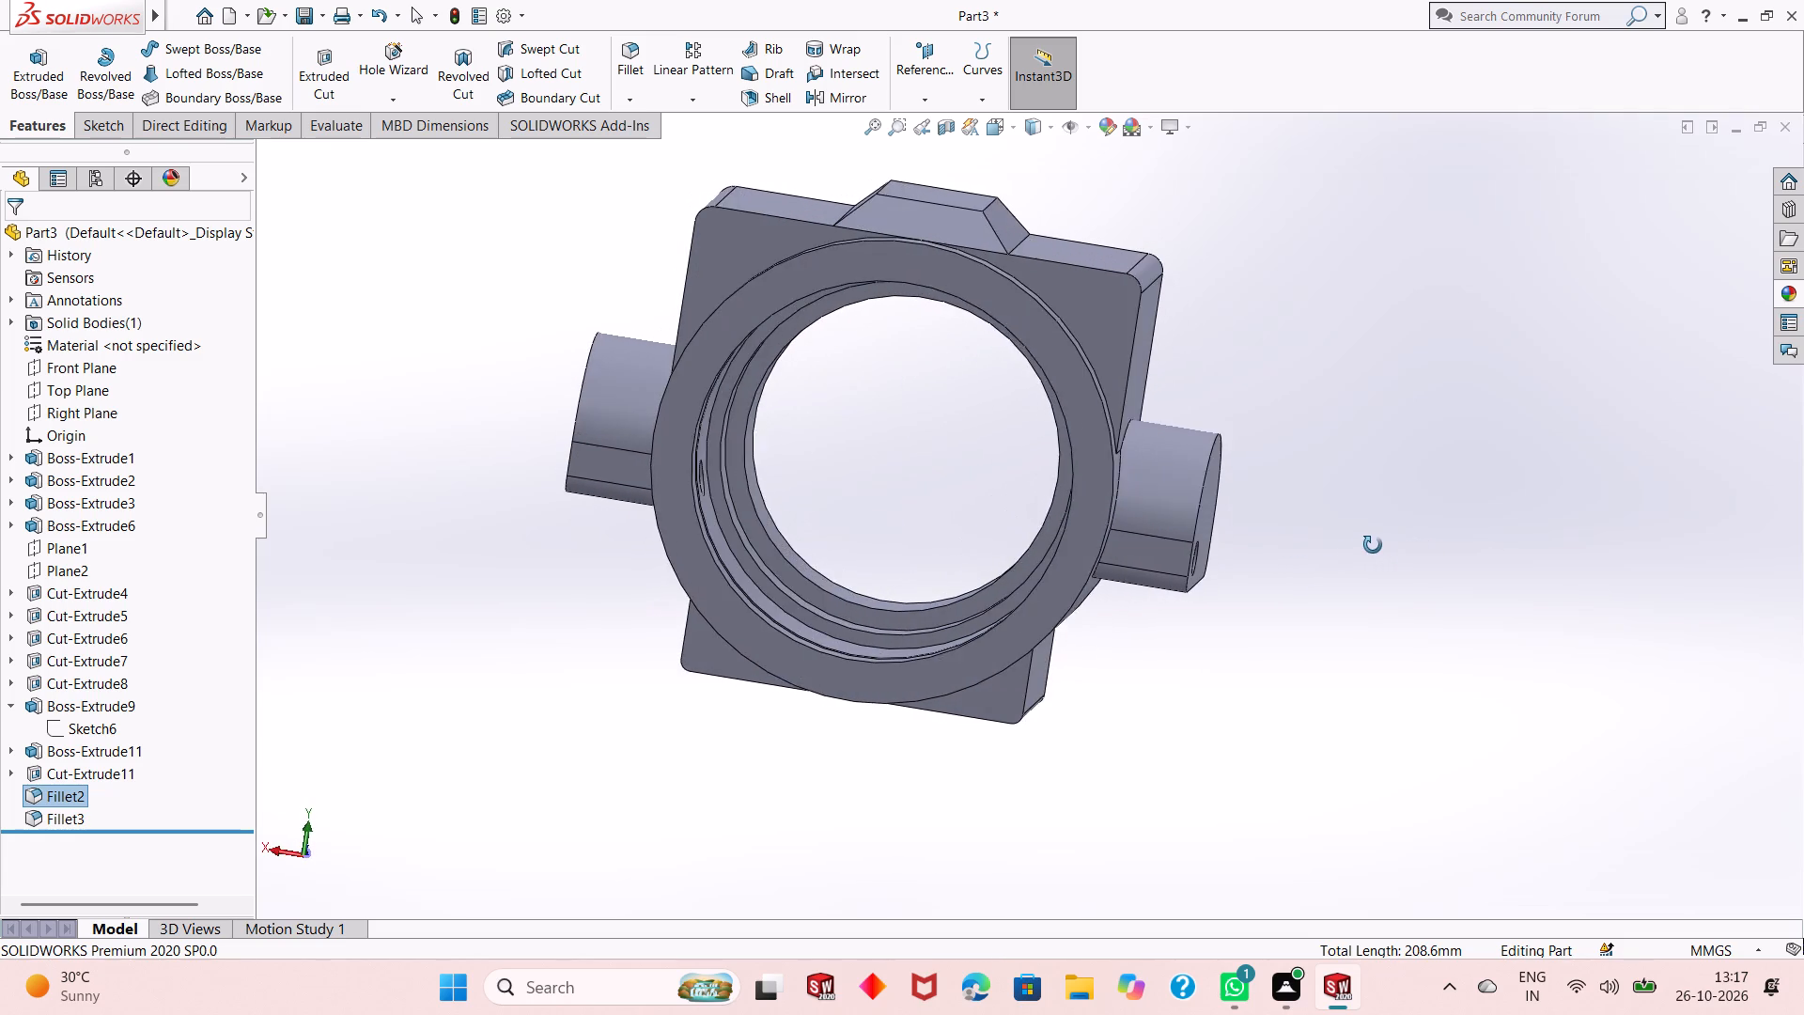
middle_drag(1373, 545, 1299, 592)
scroll(1267, 583, up, 1)
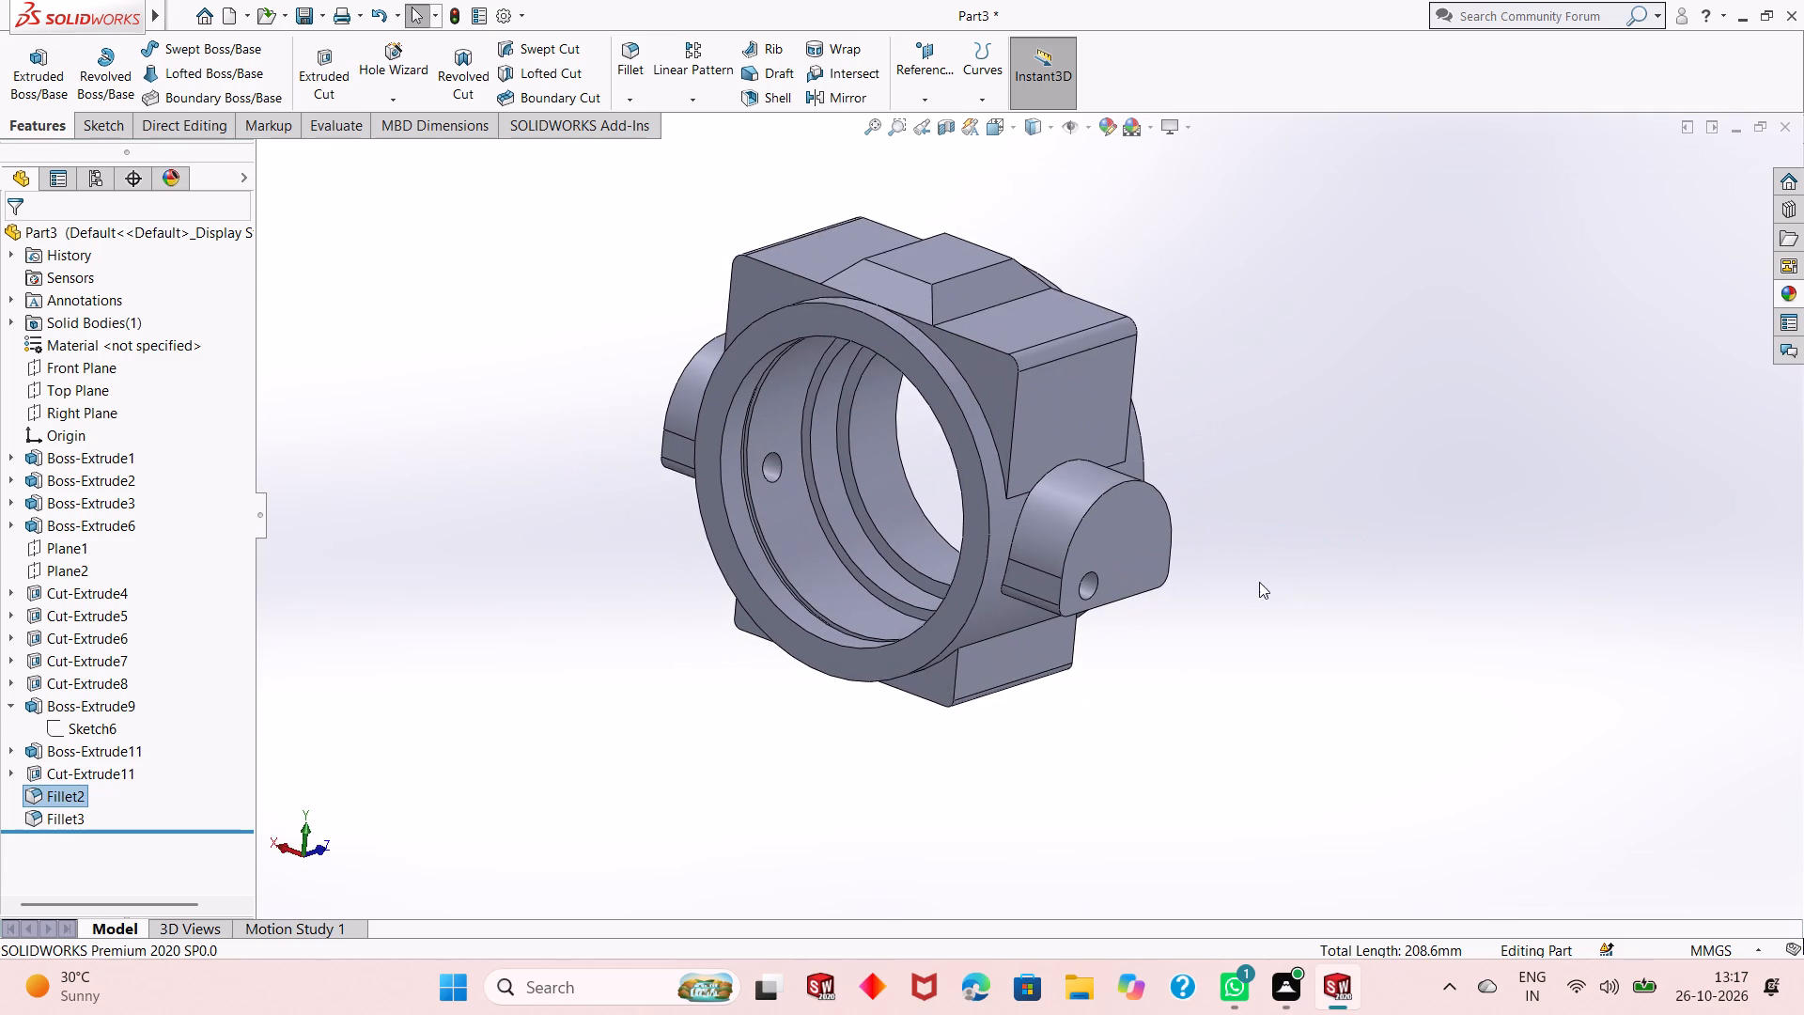
middle_drag(1219, 585, 1190, 549)
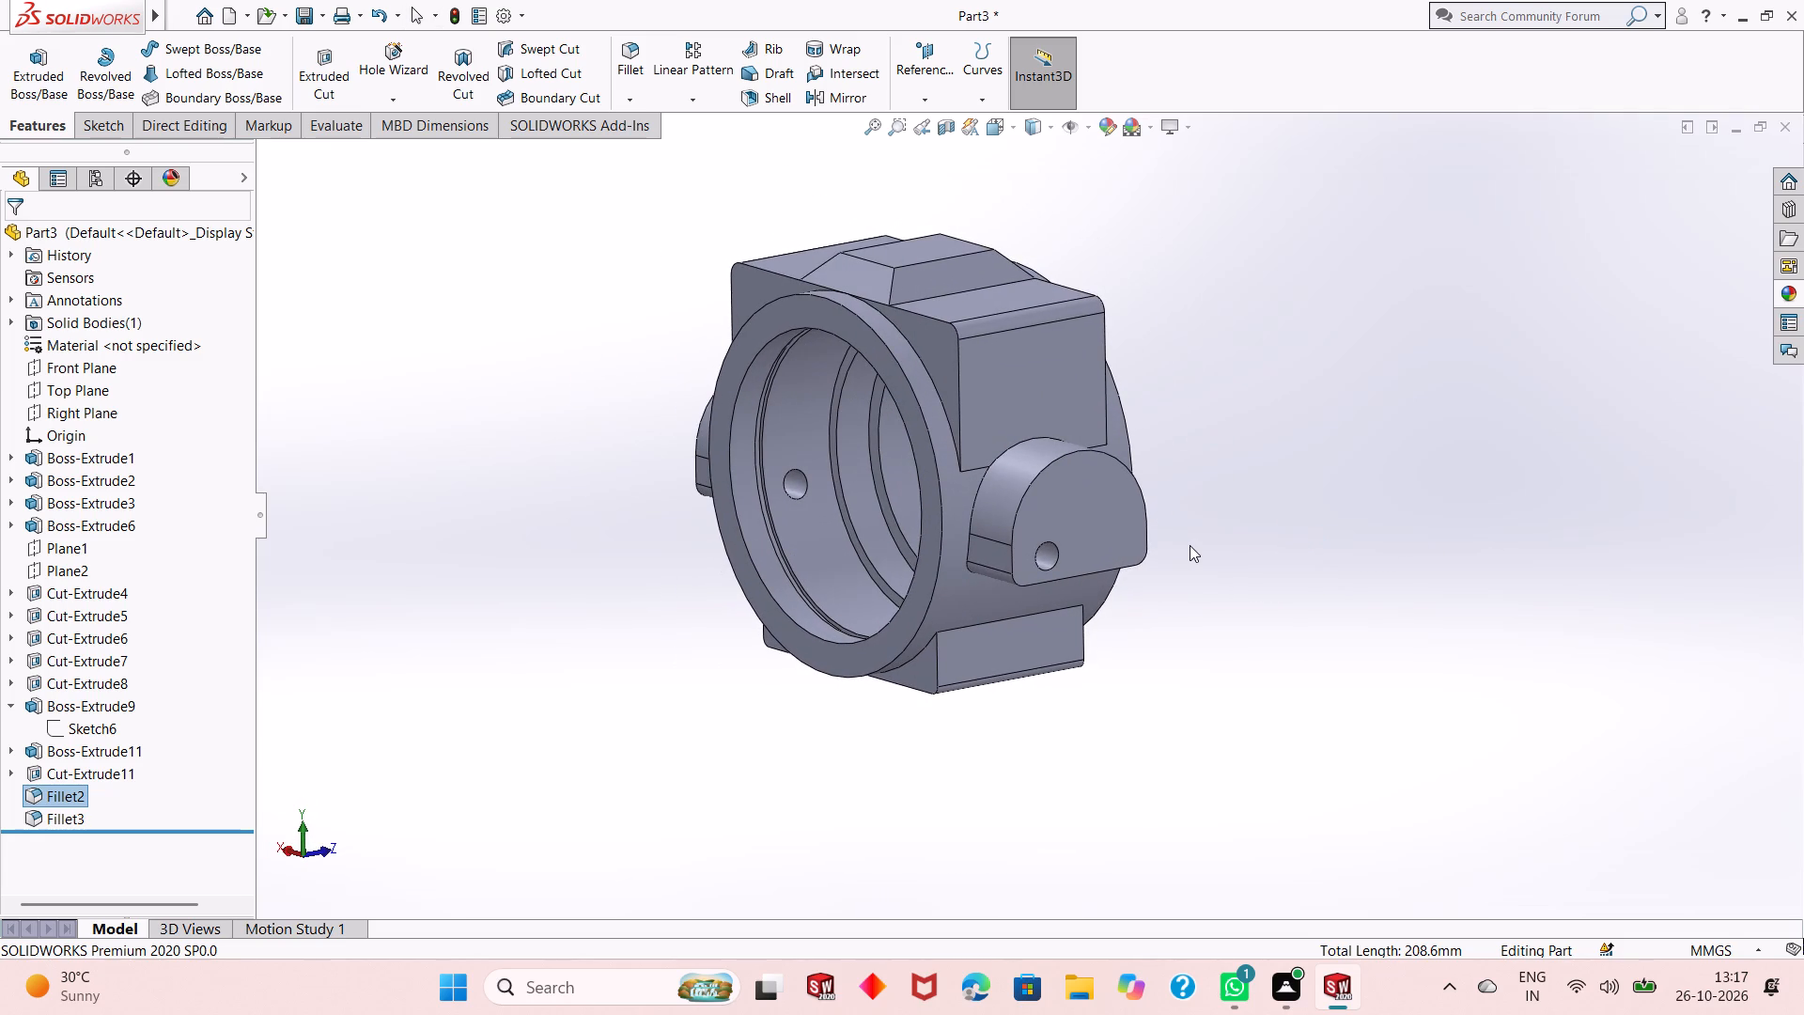
scroll(924, 434, up, 1)
scroll(909, 408, down, 1)
Edit the whole part's colour, trying grey, gold and cream shades before picking a pale lavender.
click(1368, 300)
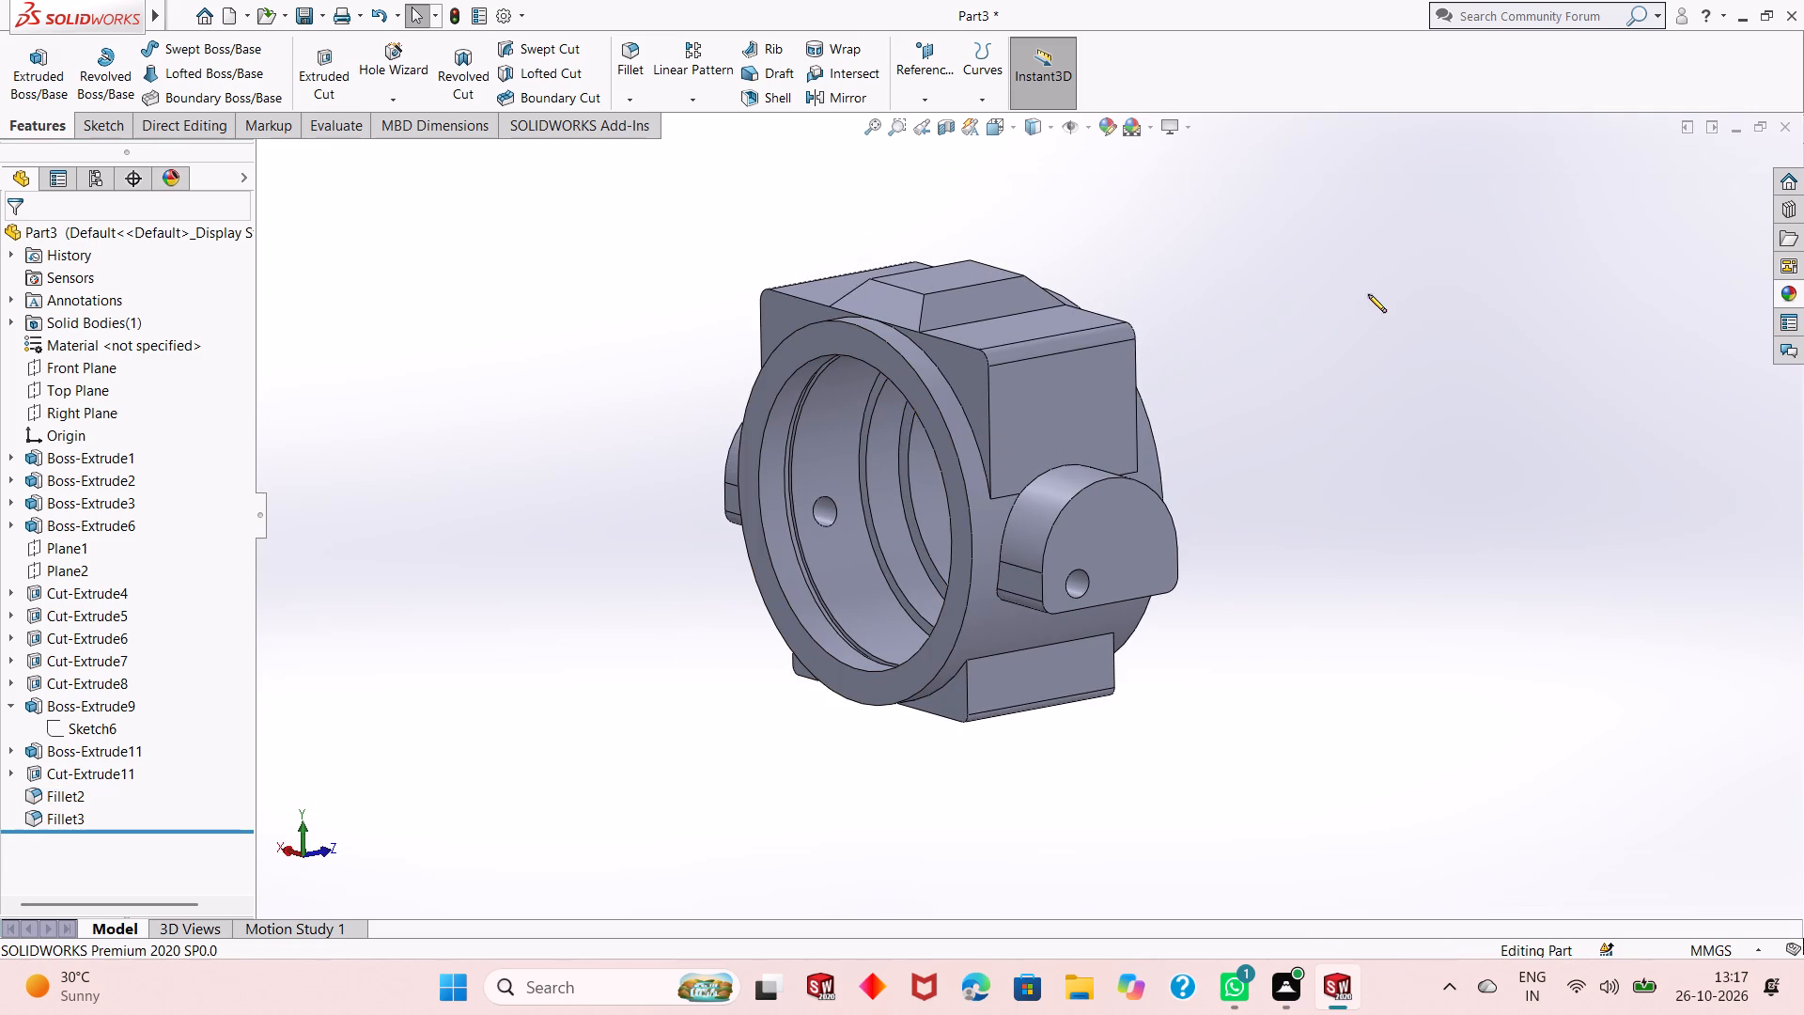
click(1097, 128)
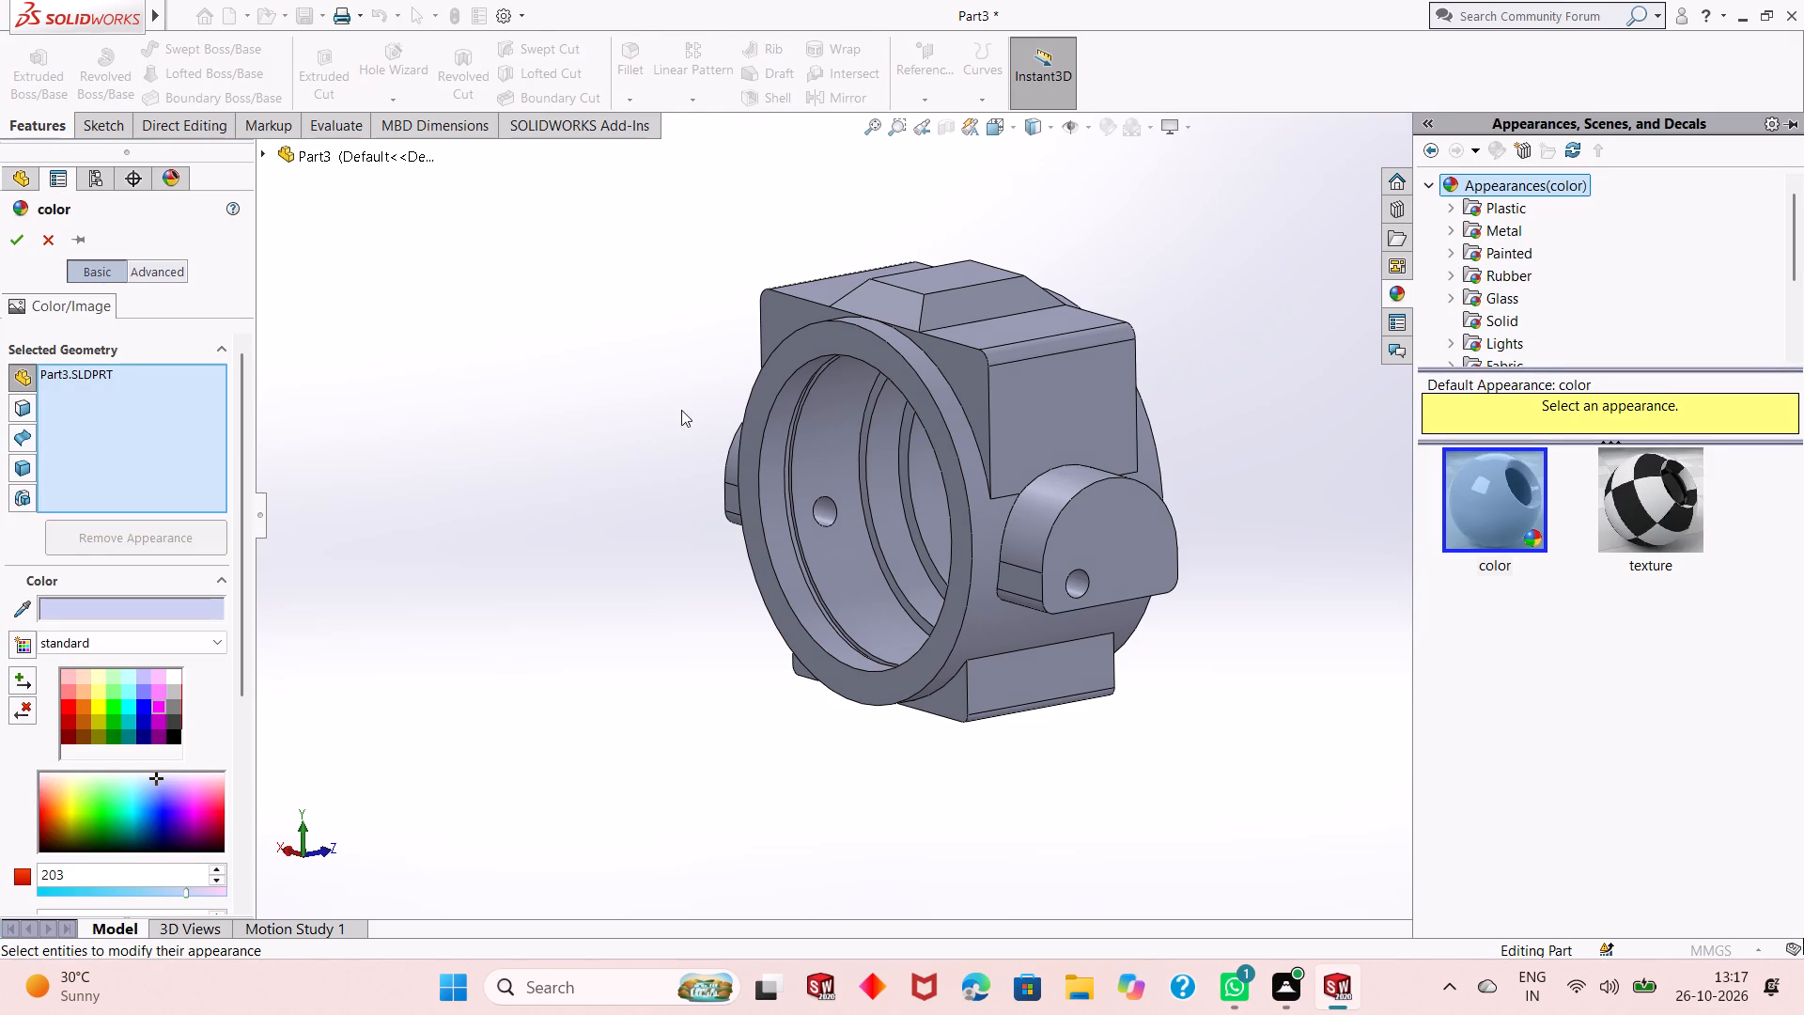
click(173, 694)
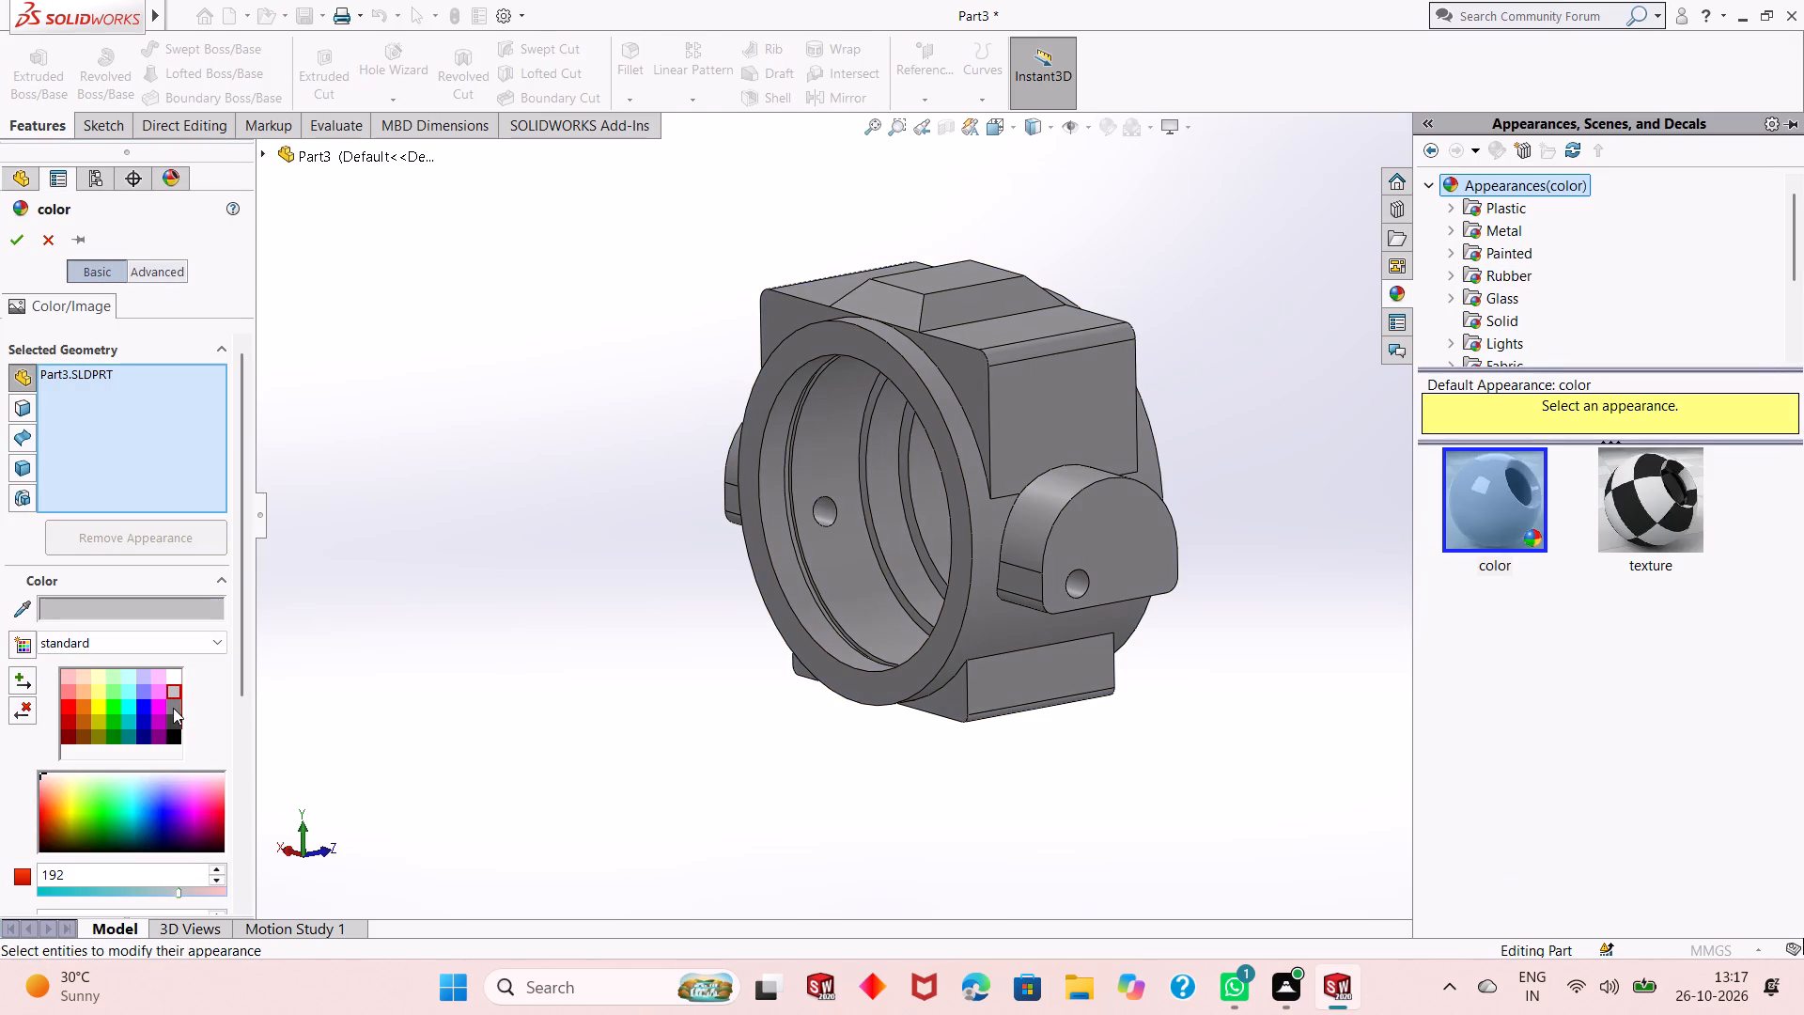
click(170, 724)
click(175, 709)
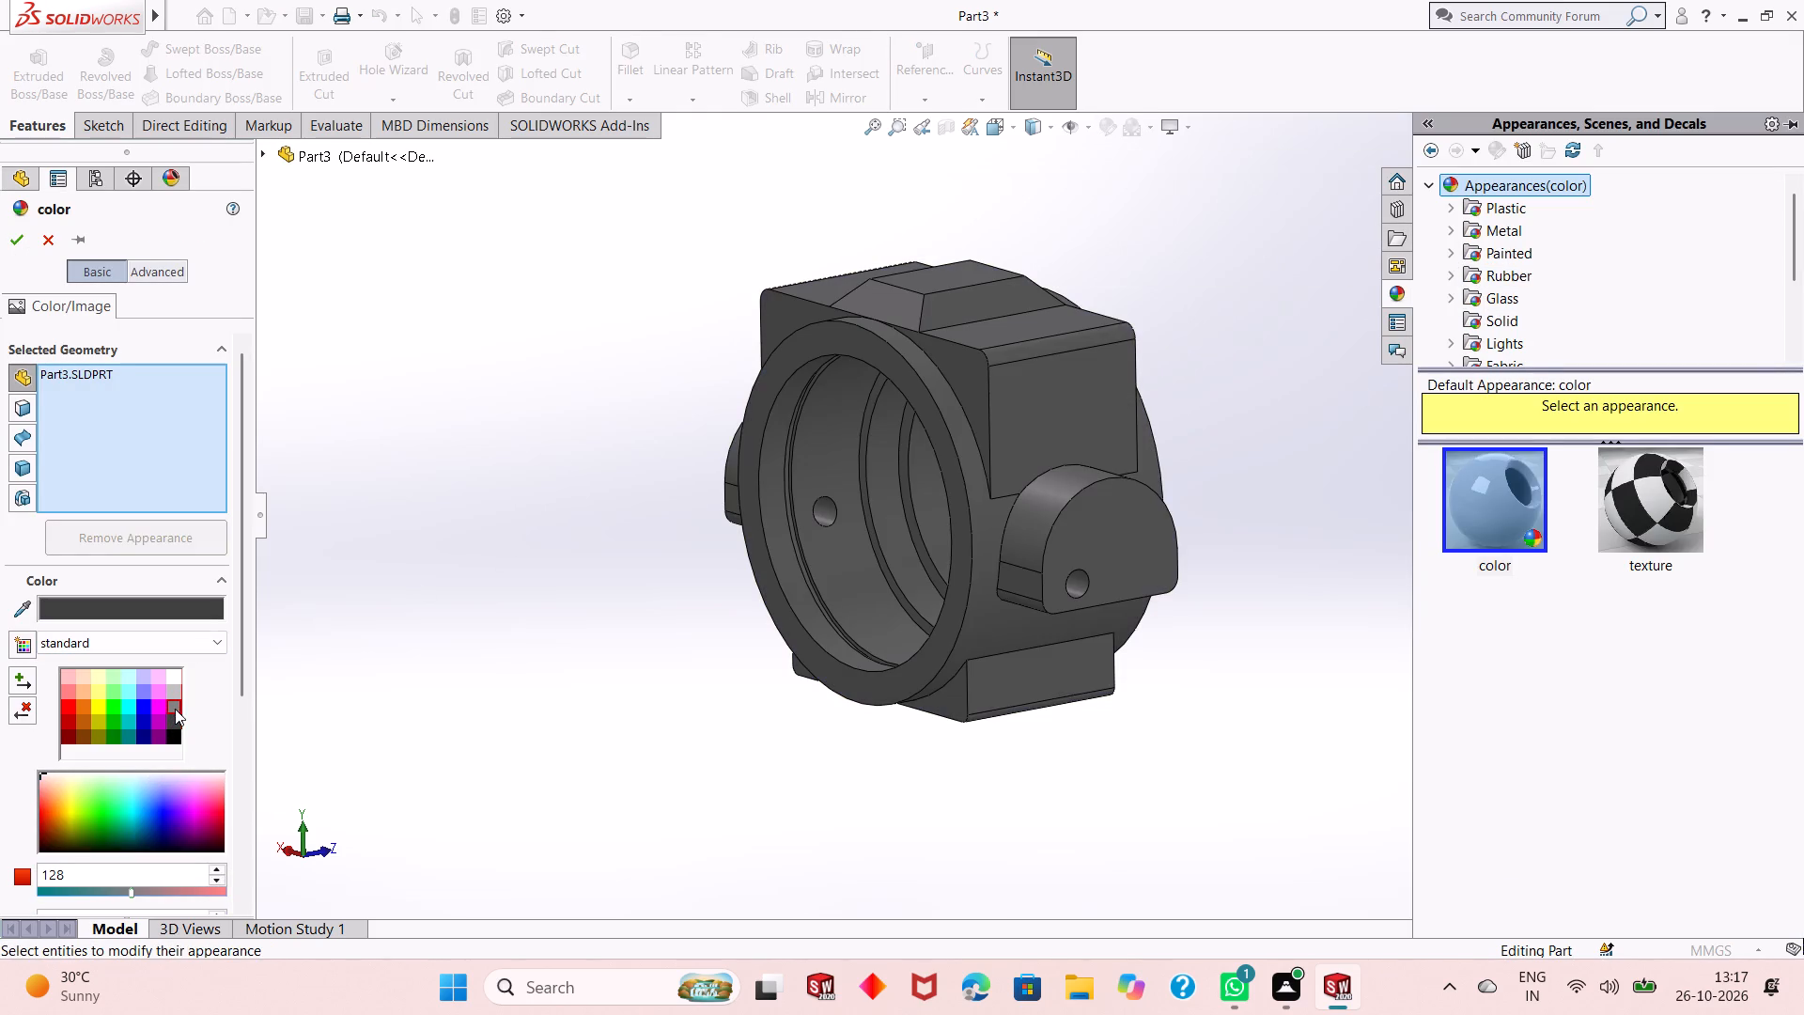
click(100, 800)
click(133, 786)
click(62, 795)
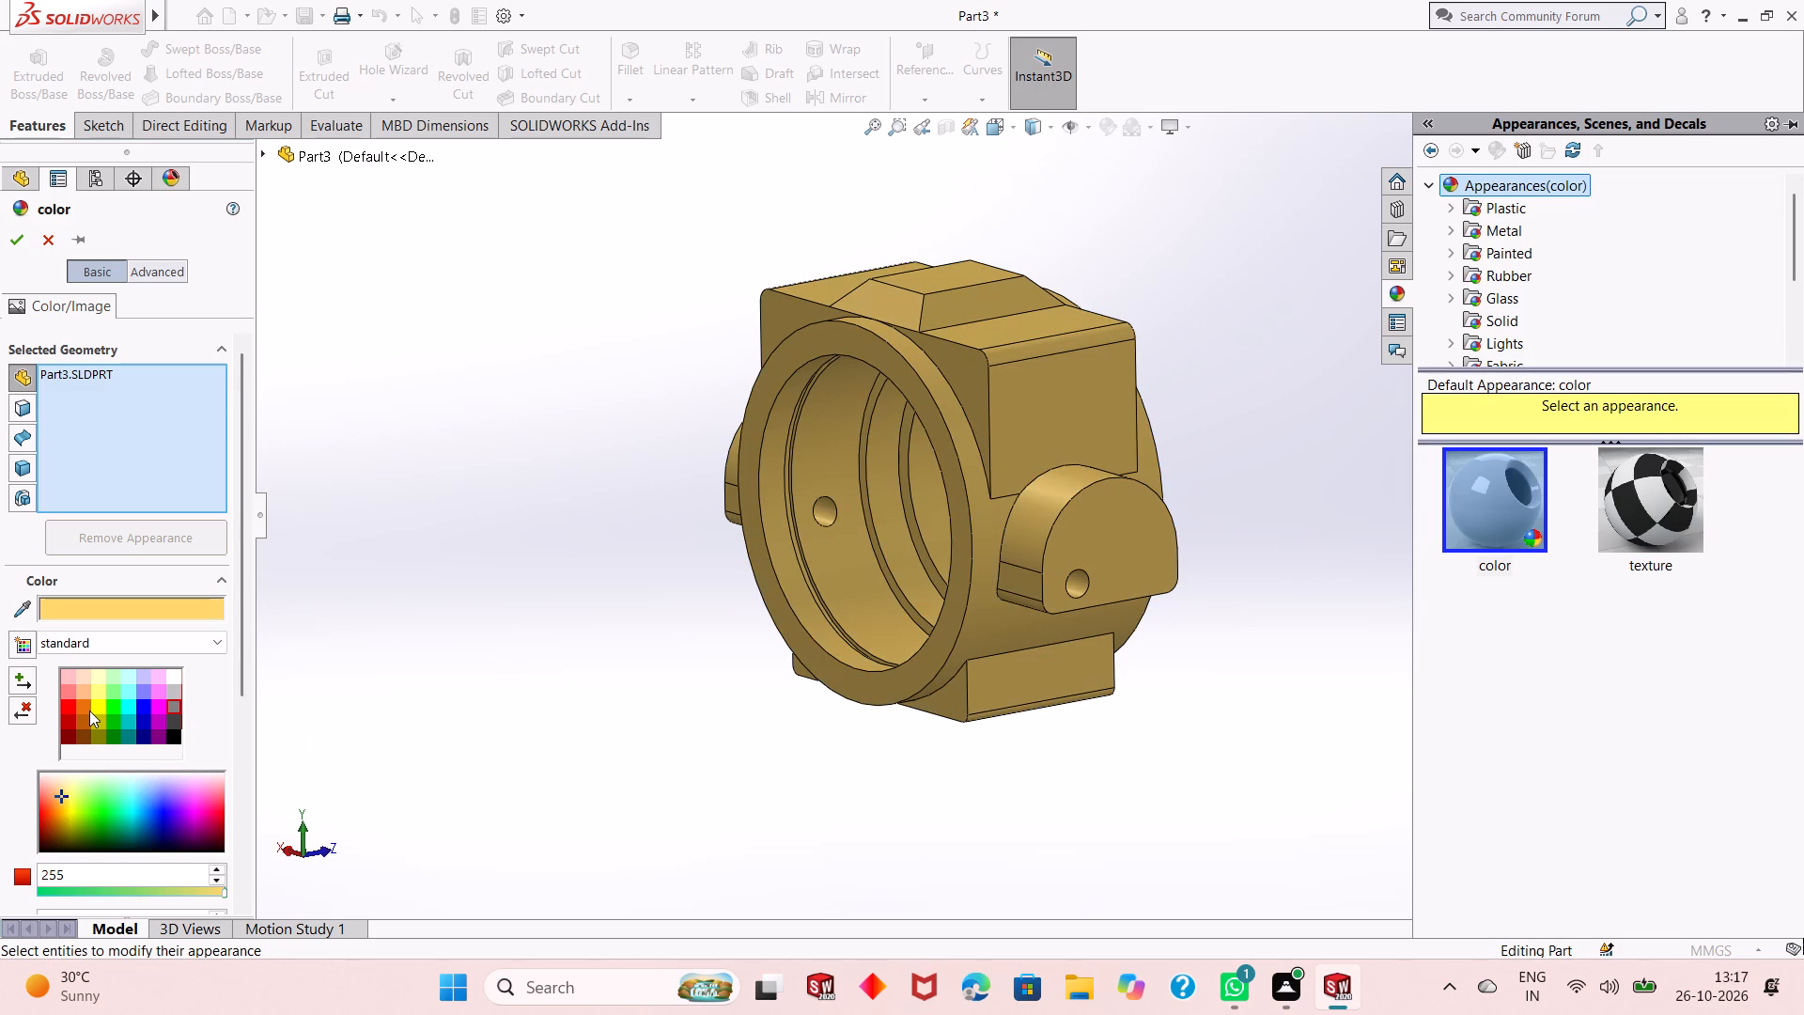
click(67, 779)
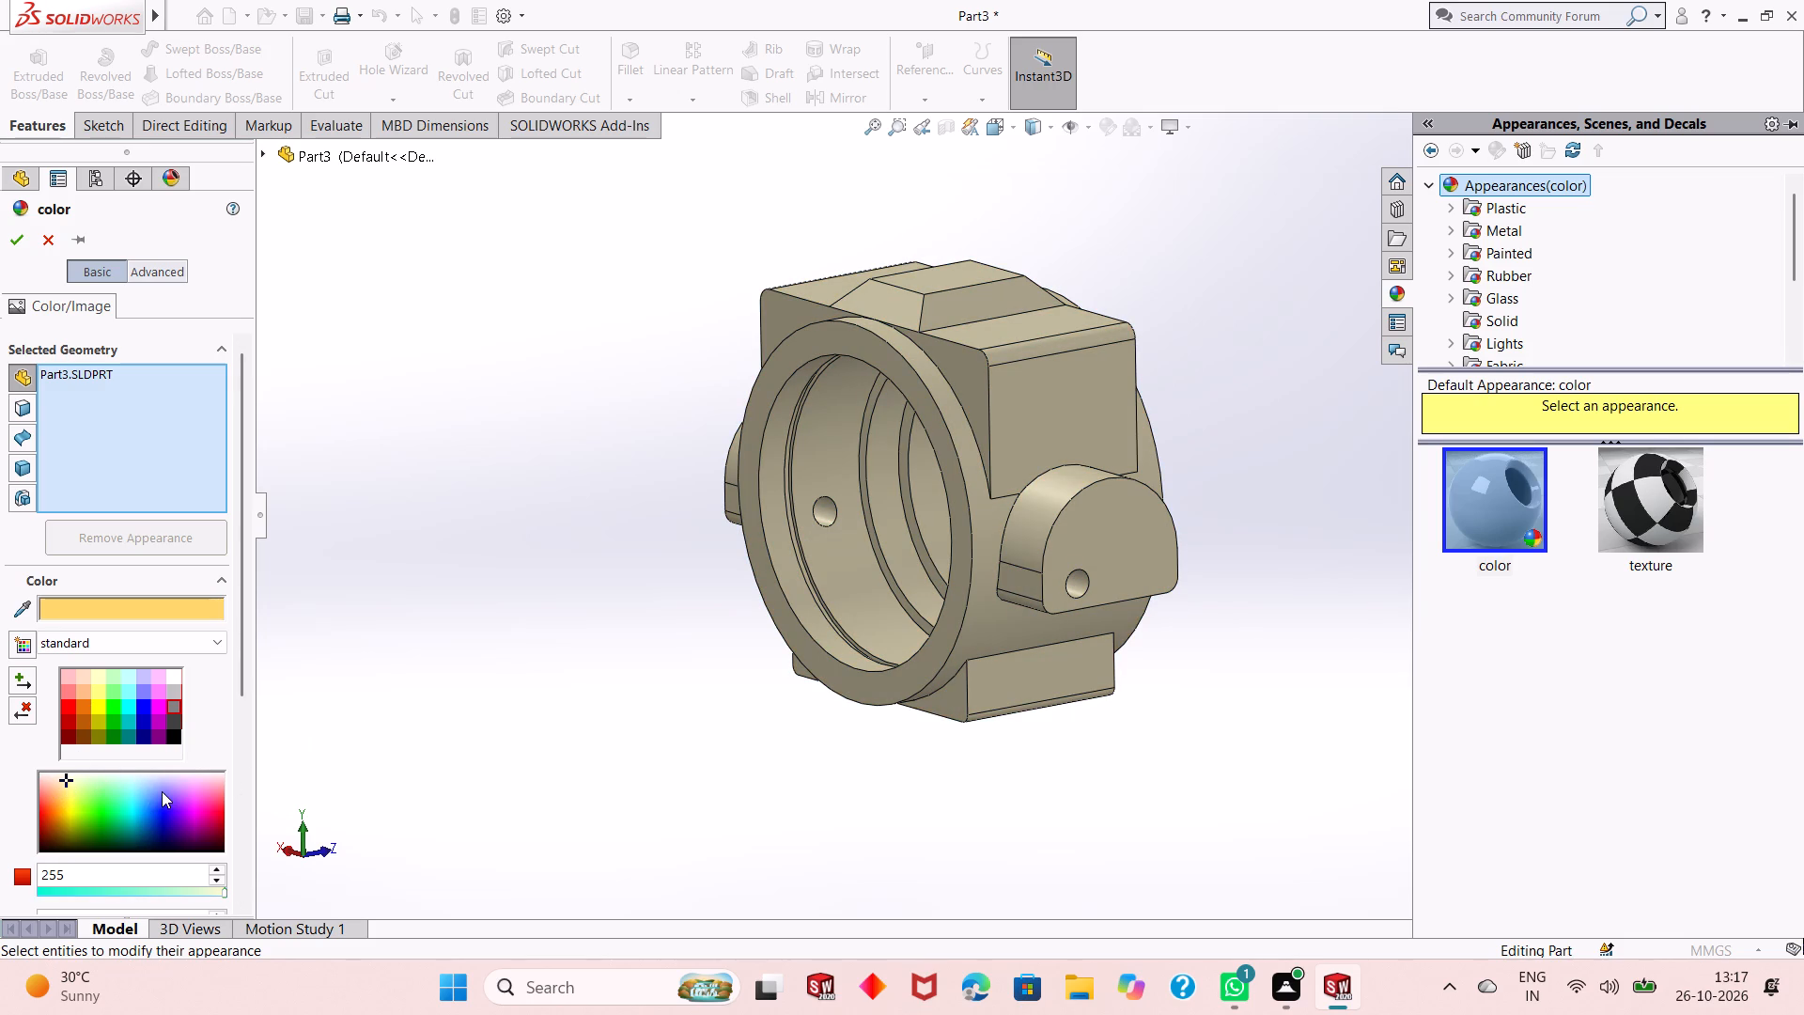
click(170, 691)
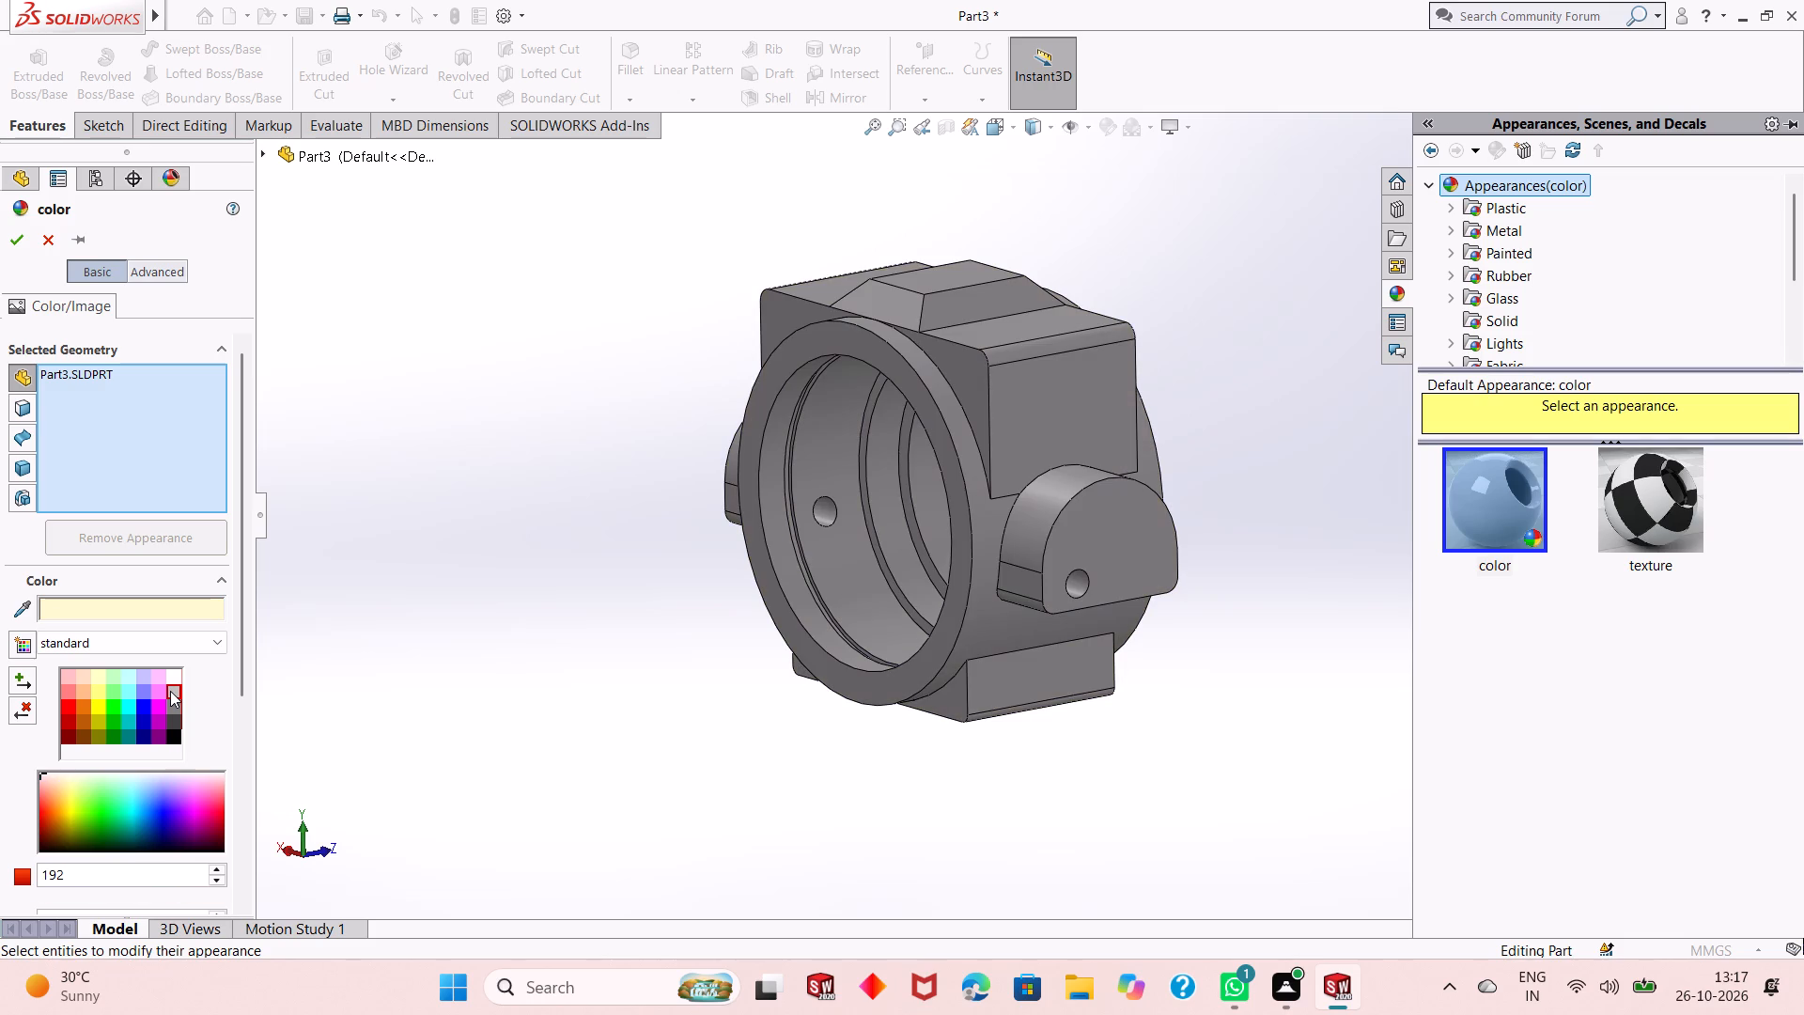
click(180, 772)
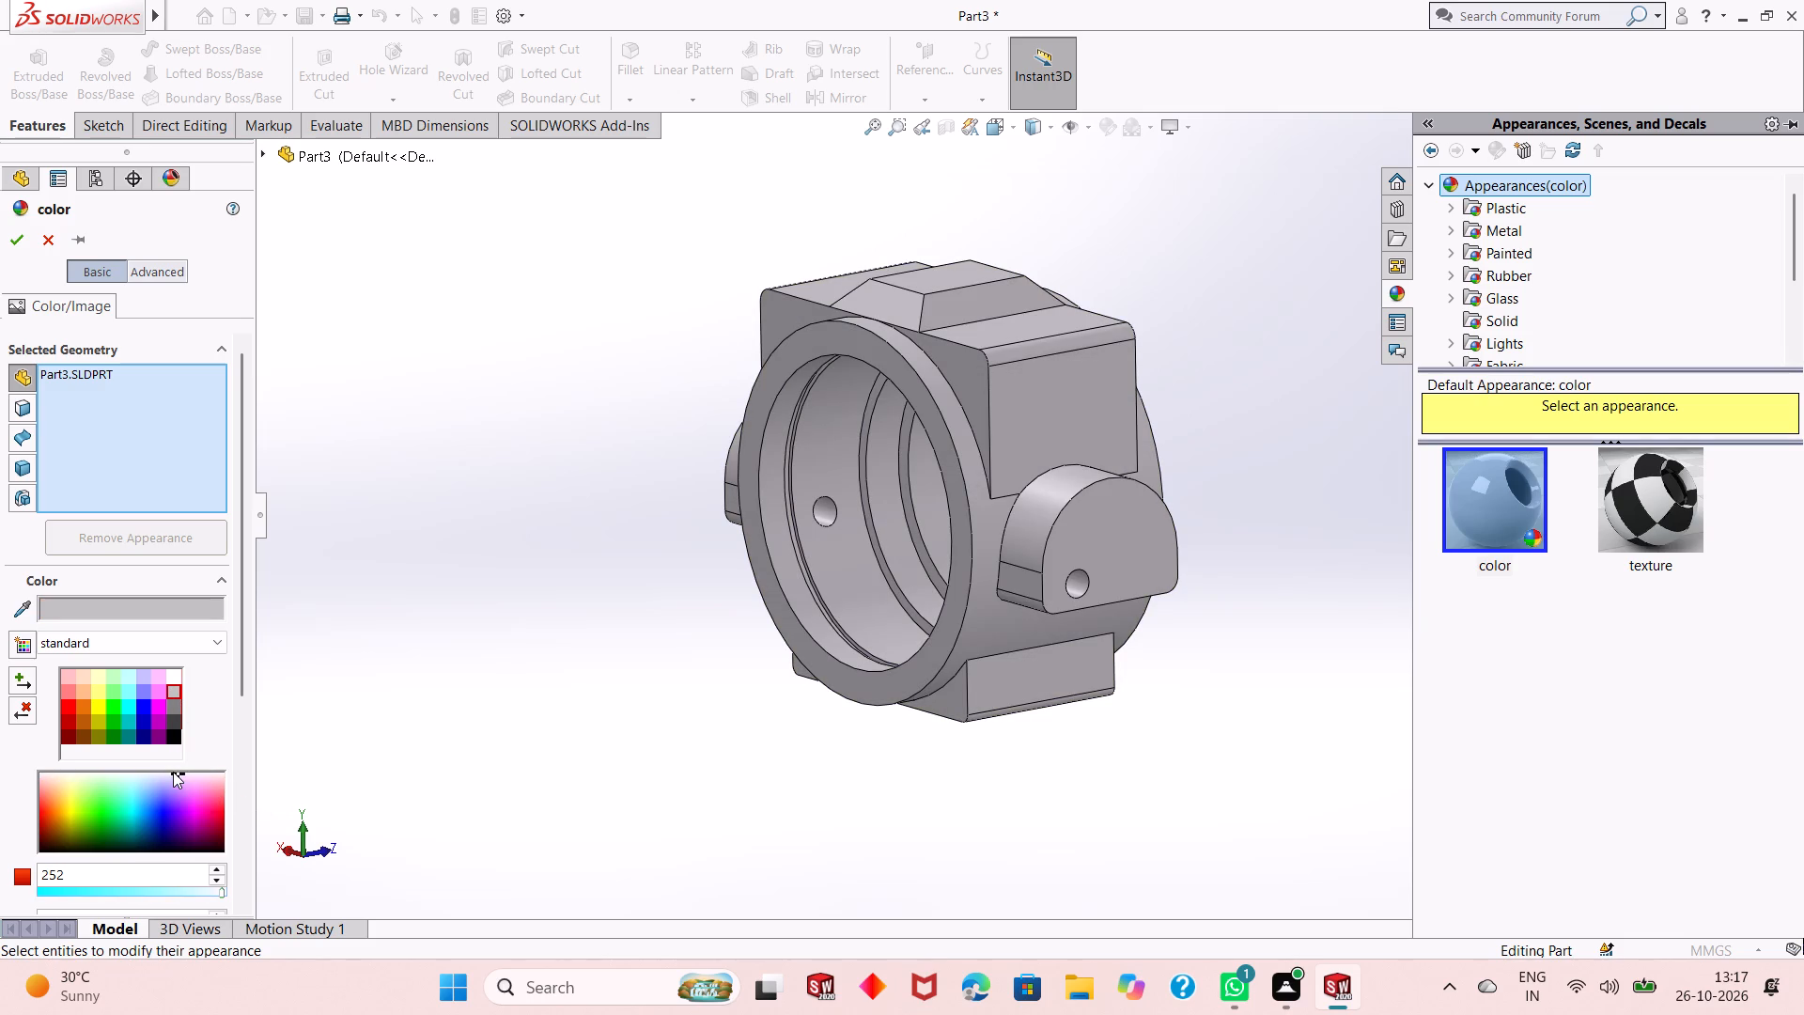
click(168, 773)
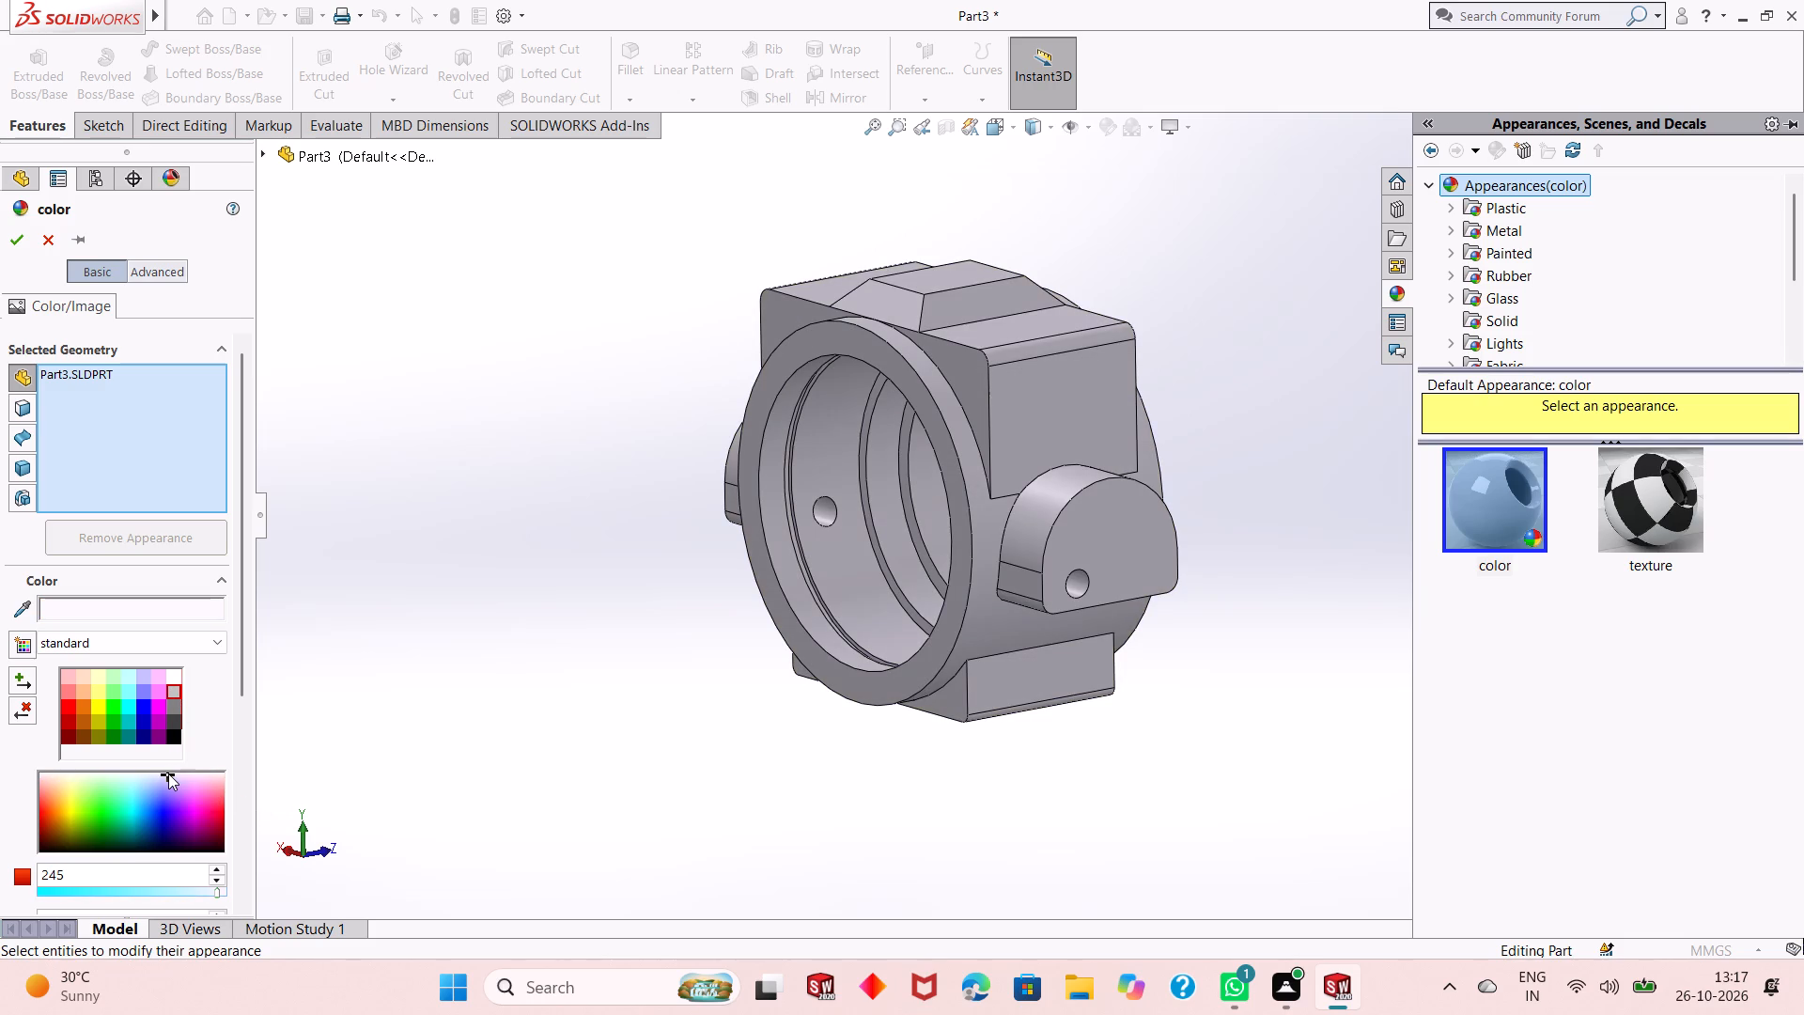
click(161, 777)
click(167, 775)
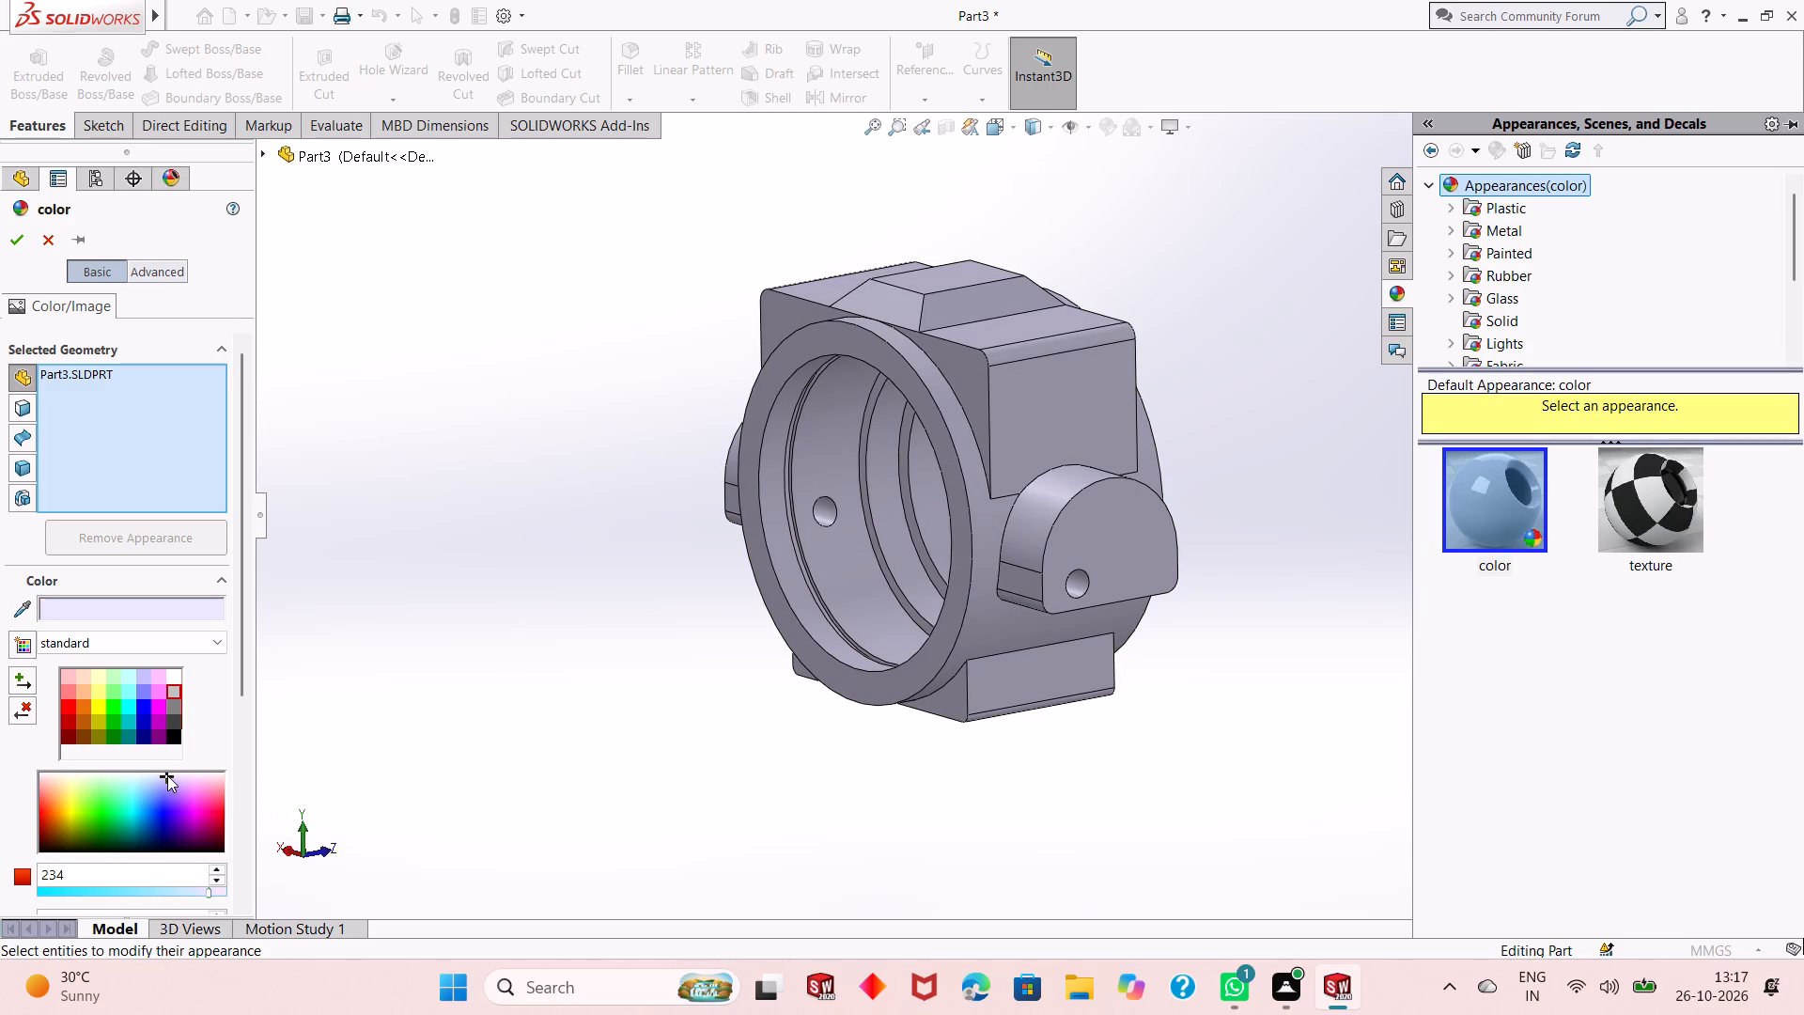
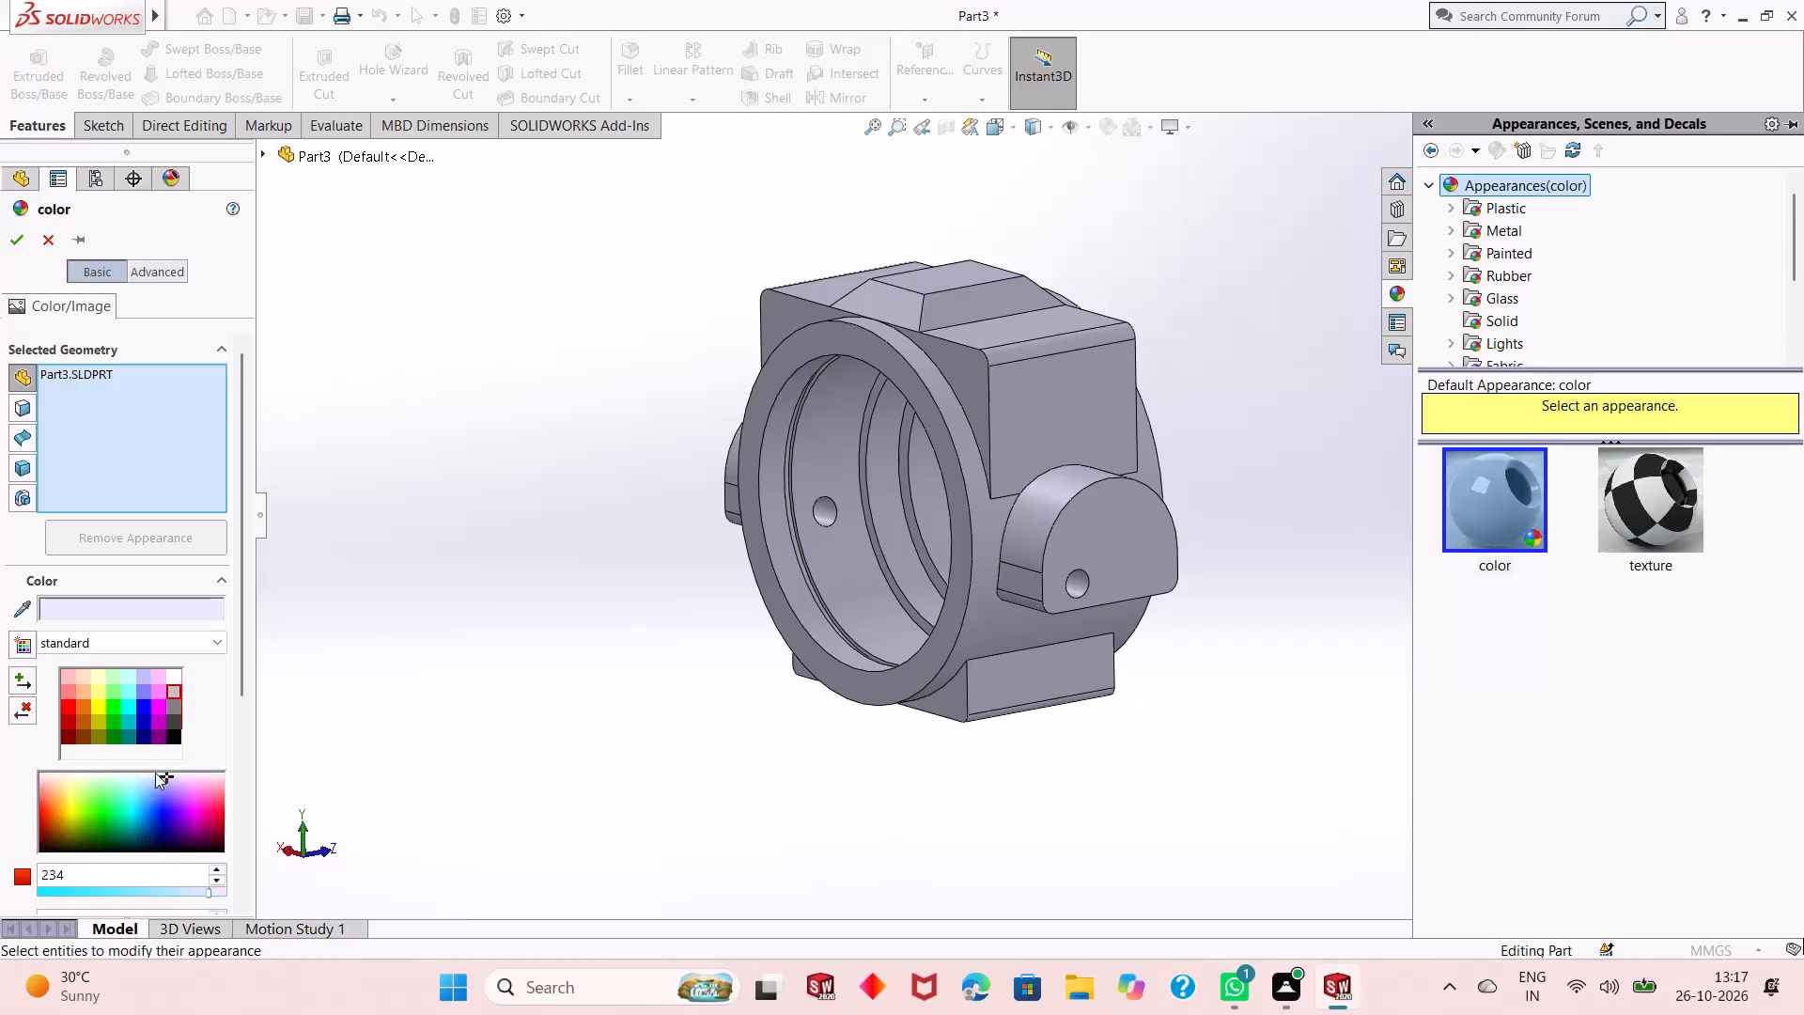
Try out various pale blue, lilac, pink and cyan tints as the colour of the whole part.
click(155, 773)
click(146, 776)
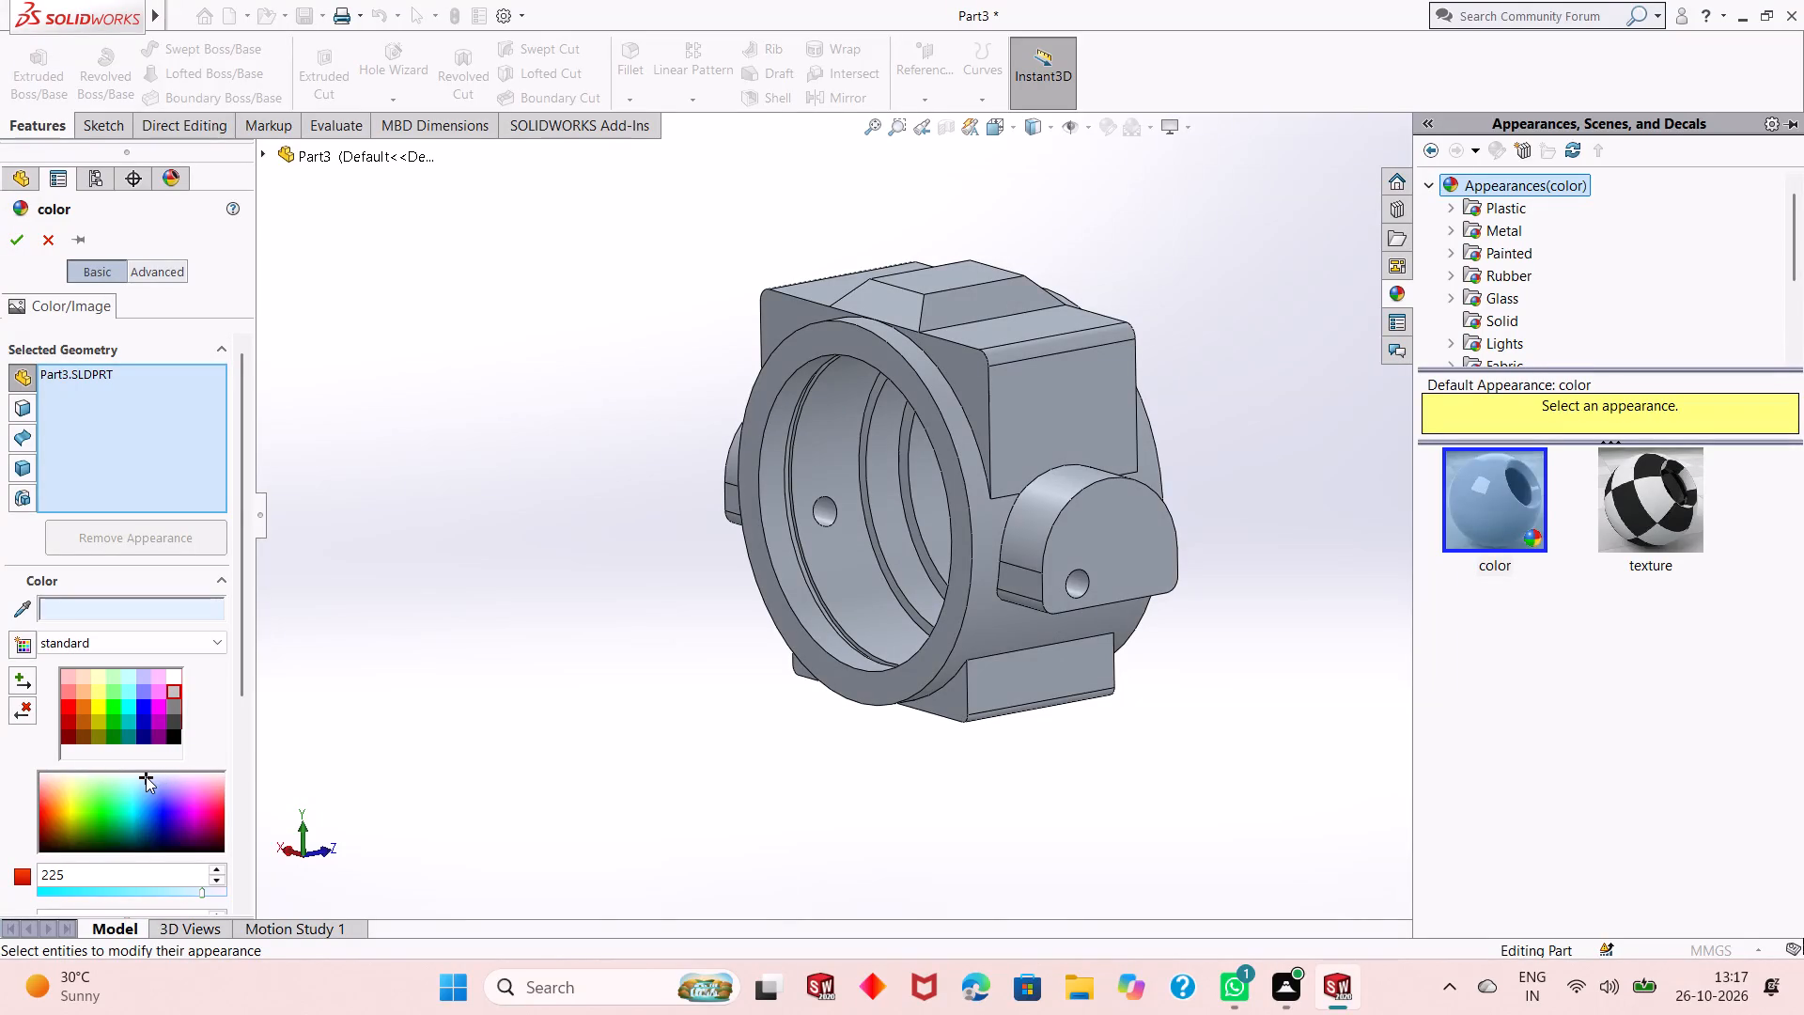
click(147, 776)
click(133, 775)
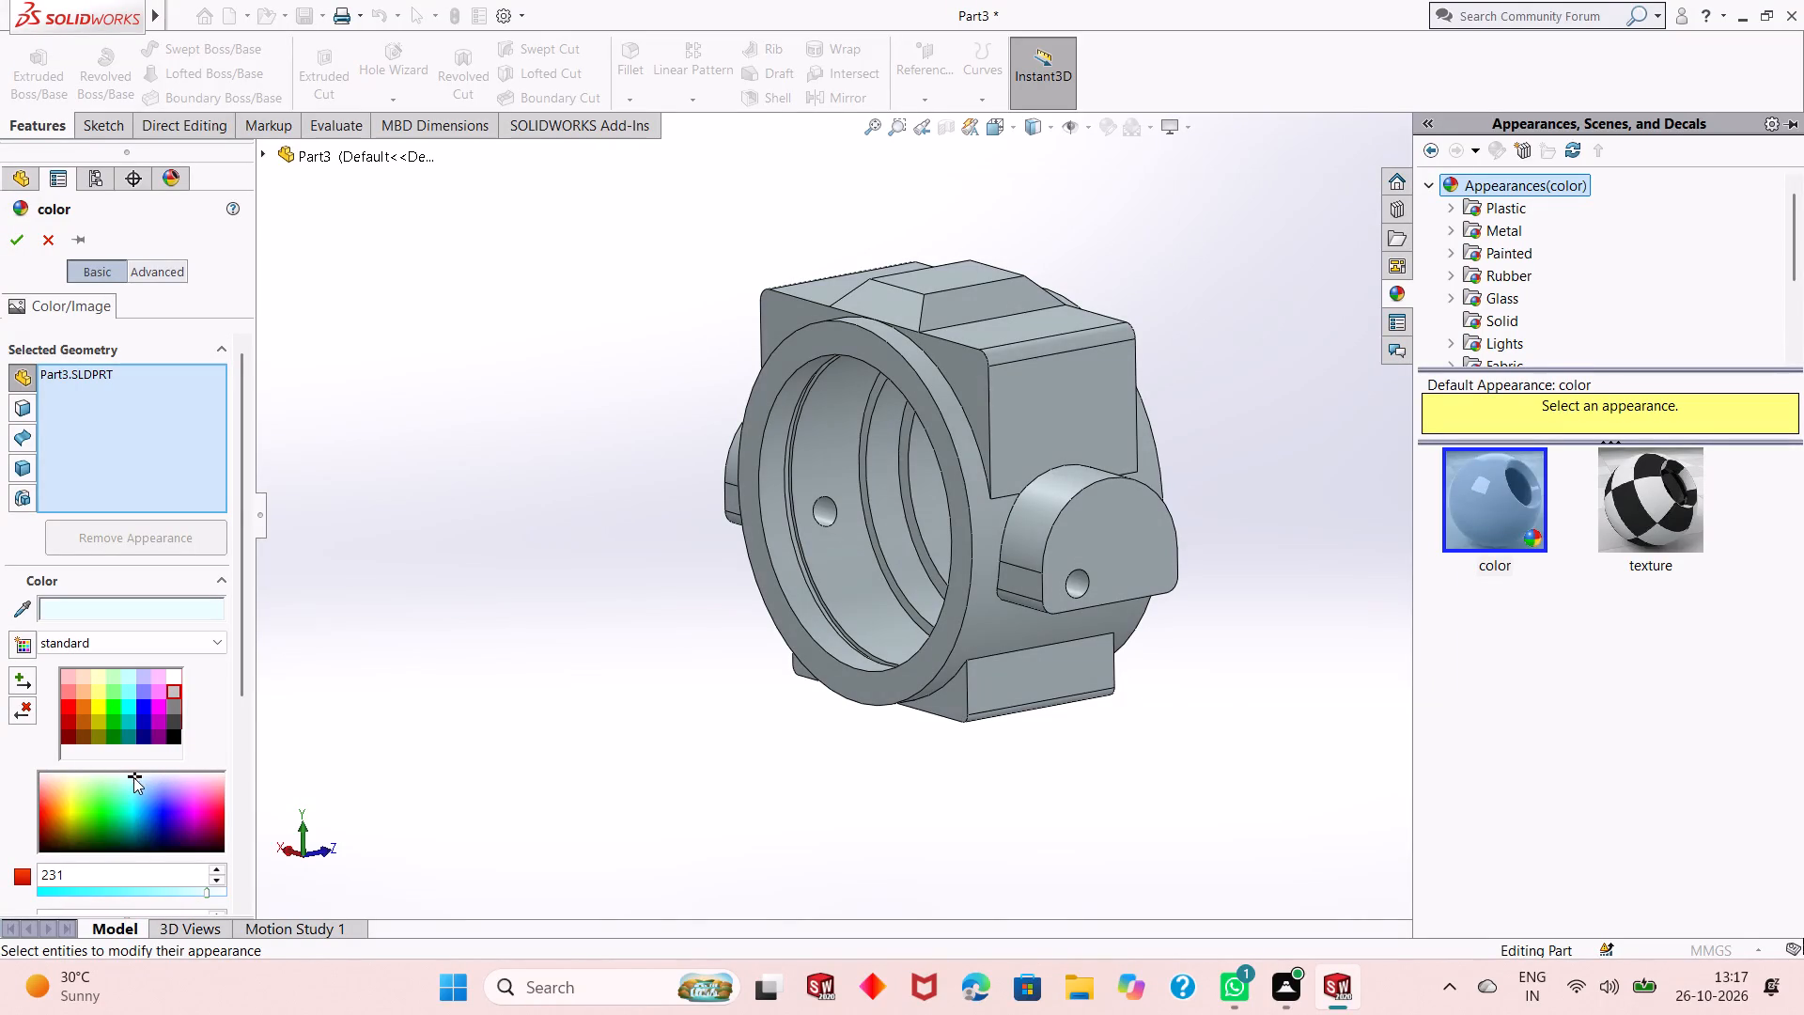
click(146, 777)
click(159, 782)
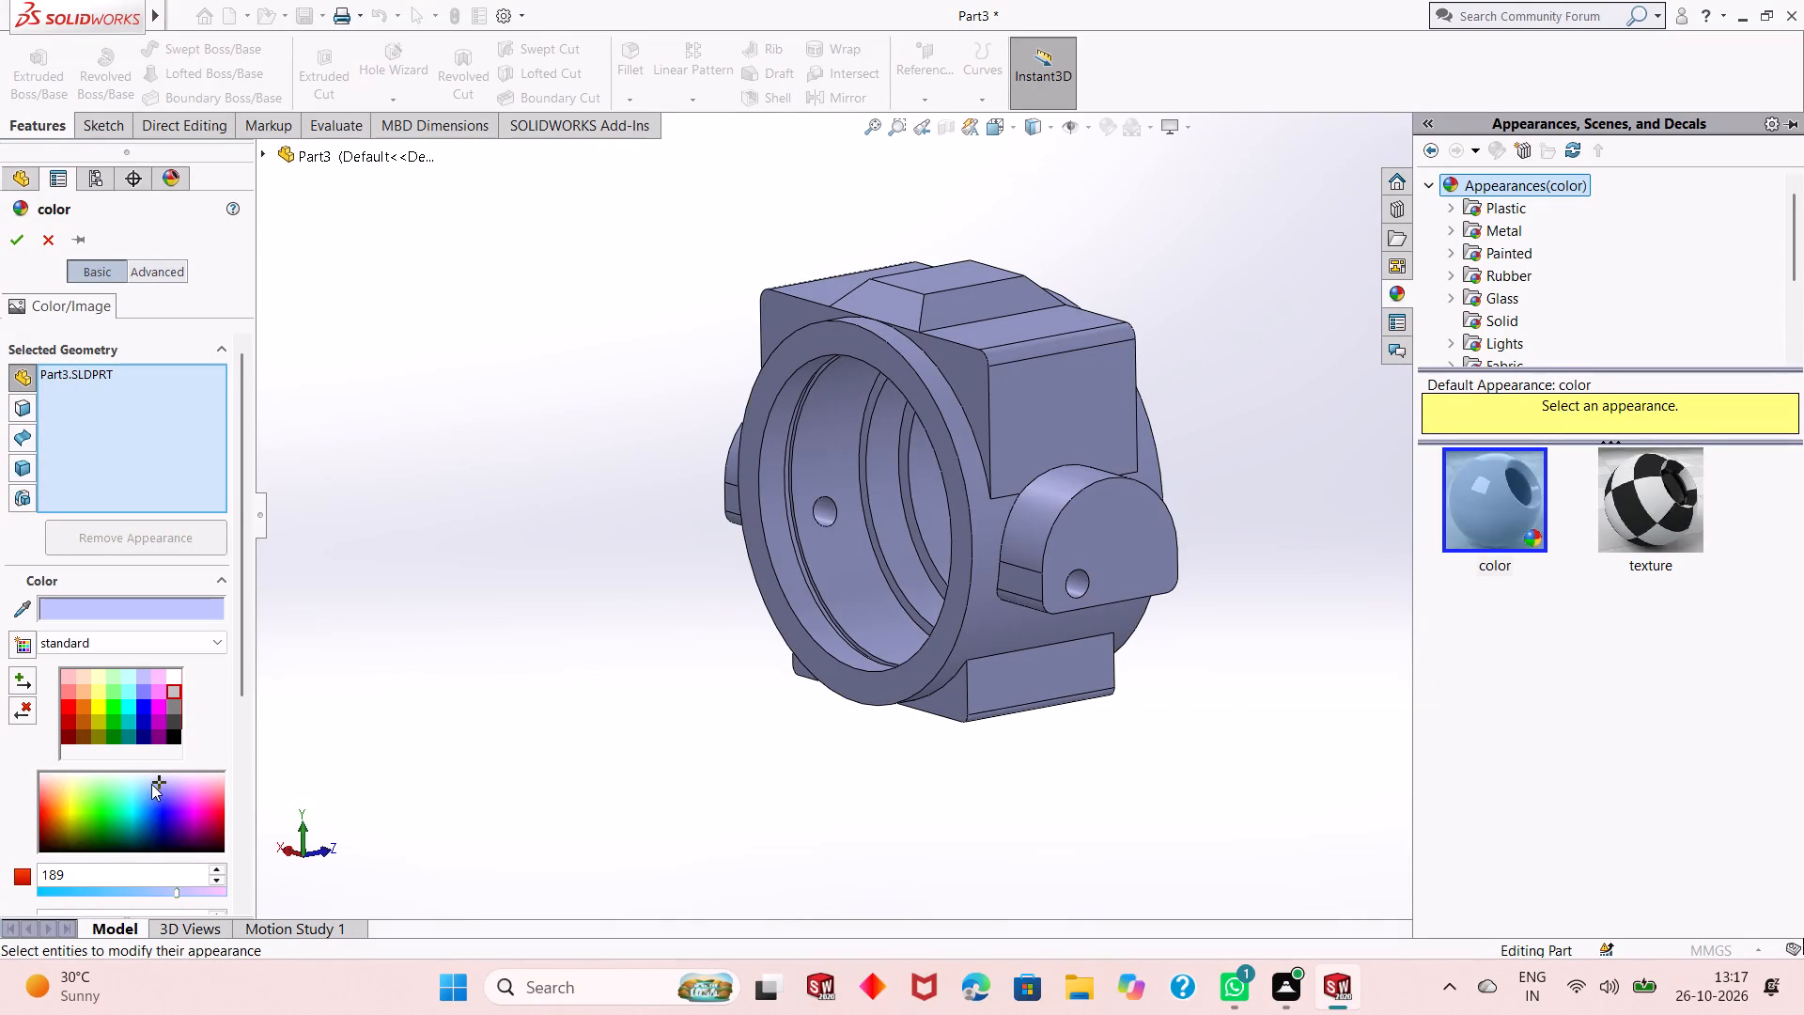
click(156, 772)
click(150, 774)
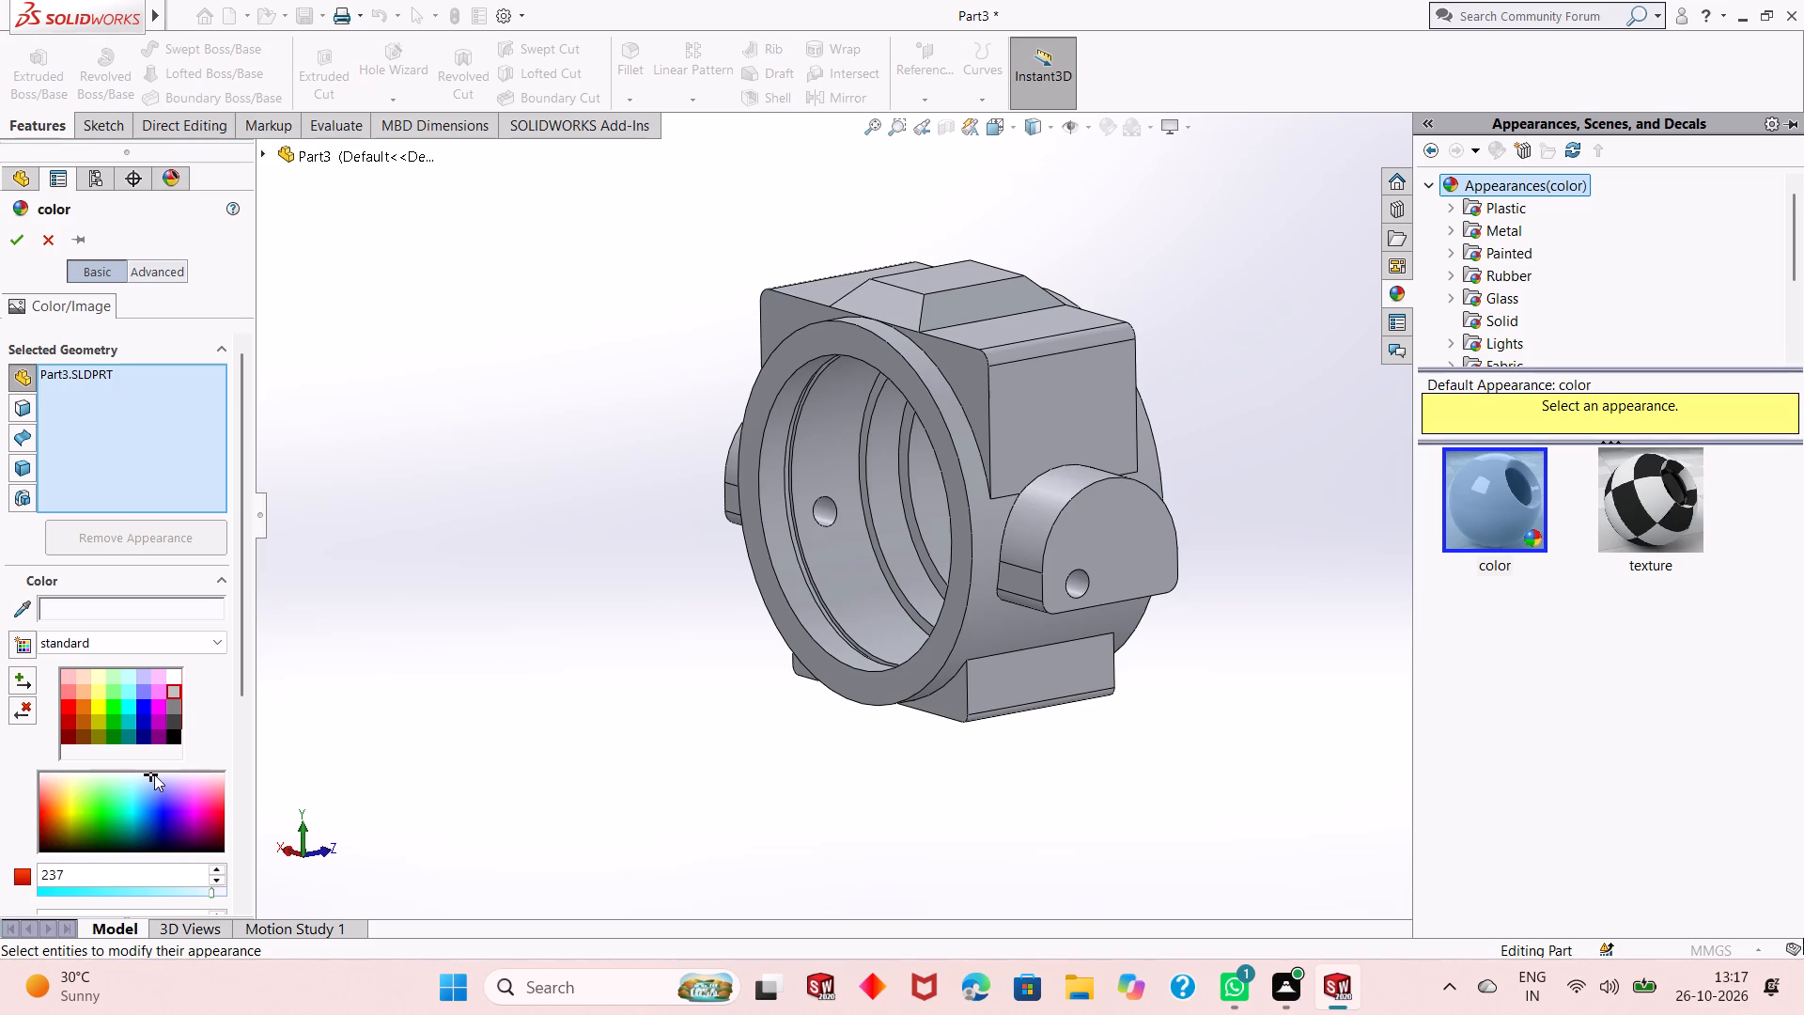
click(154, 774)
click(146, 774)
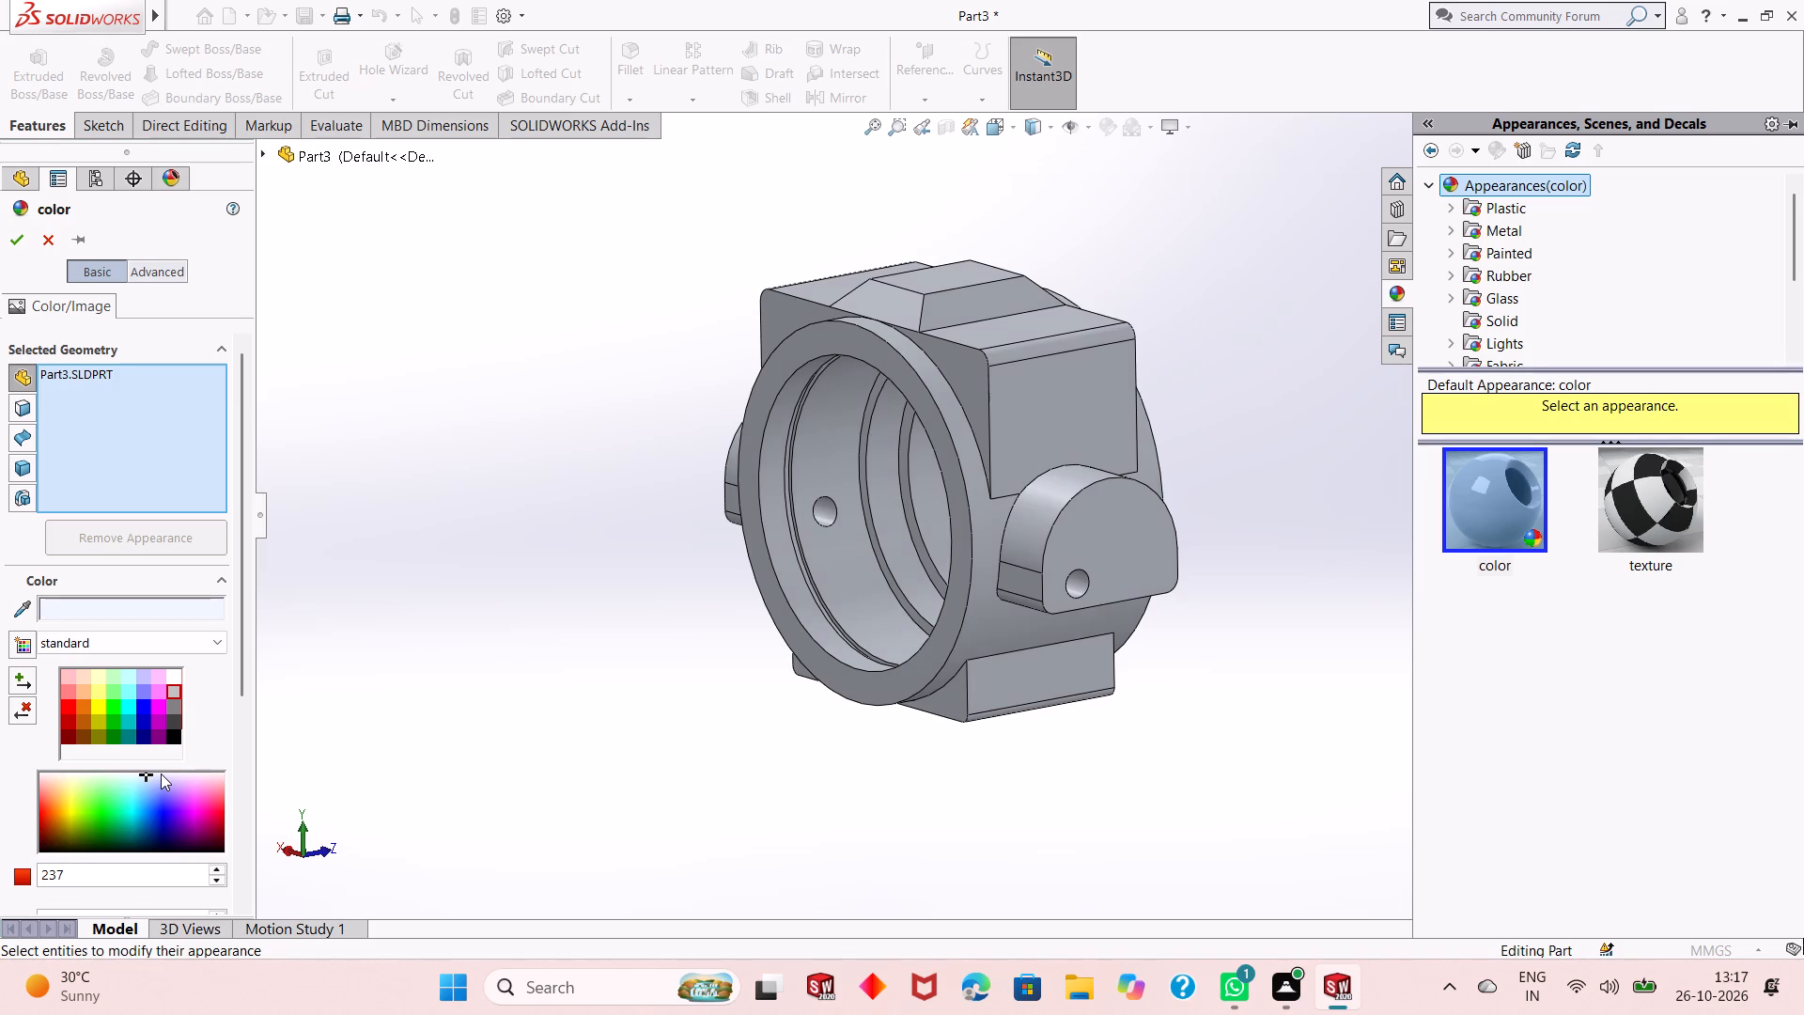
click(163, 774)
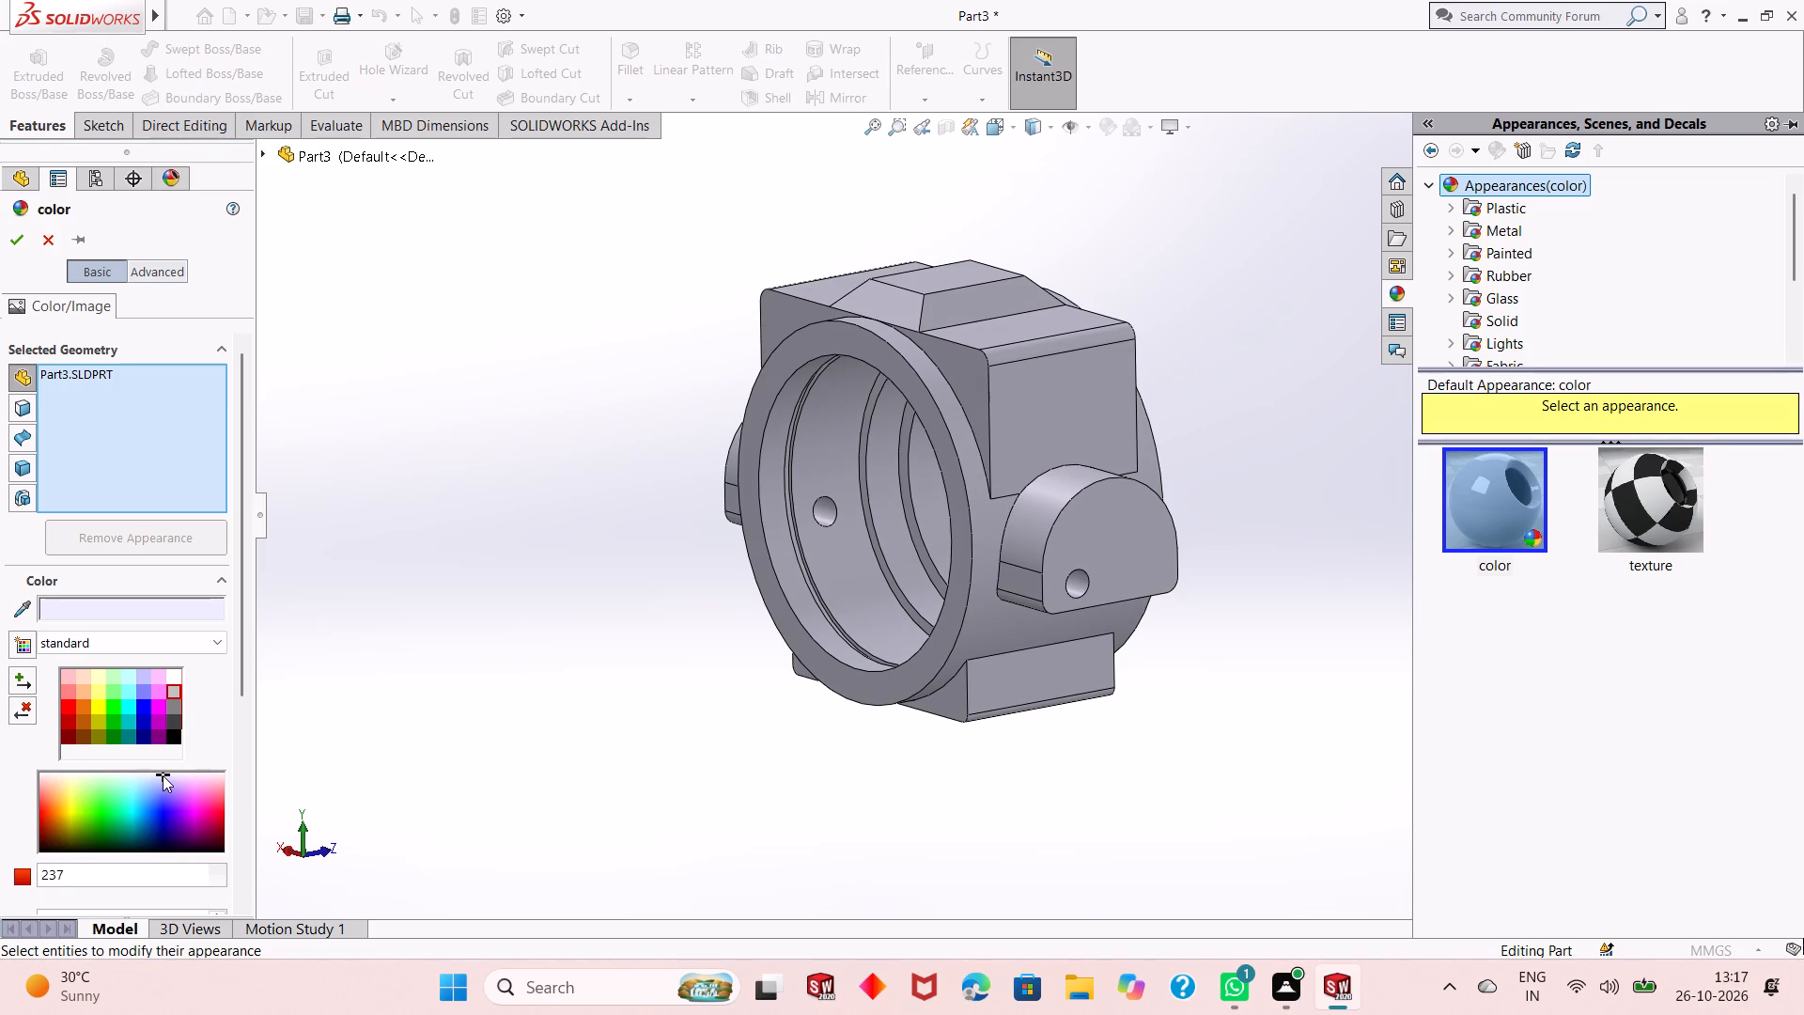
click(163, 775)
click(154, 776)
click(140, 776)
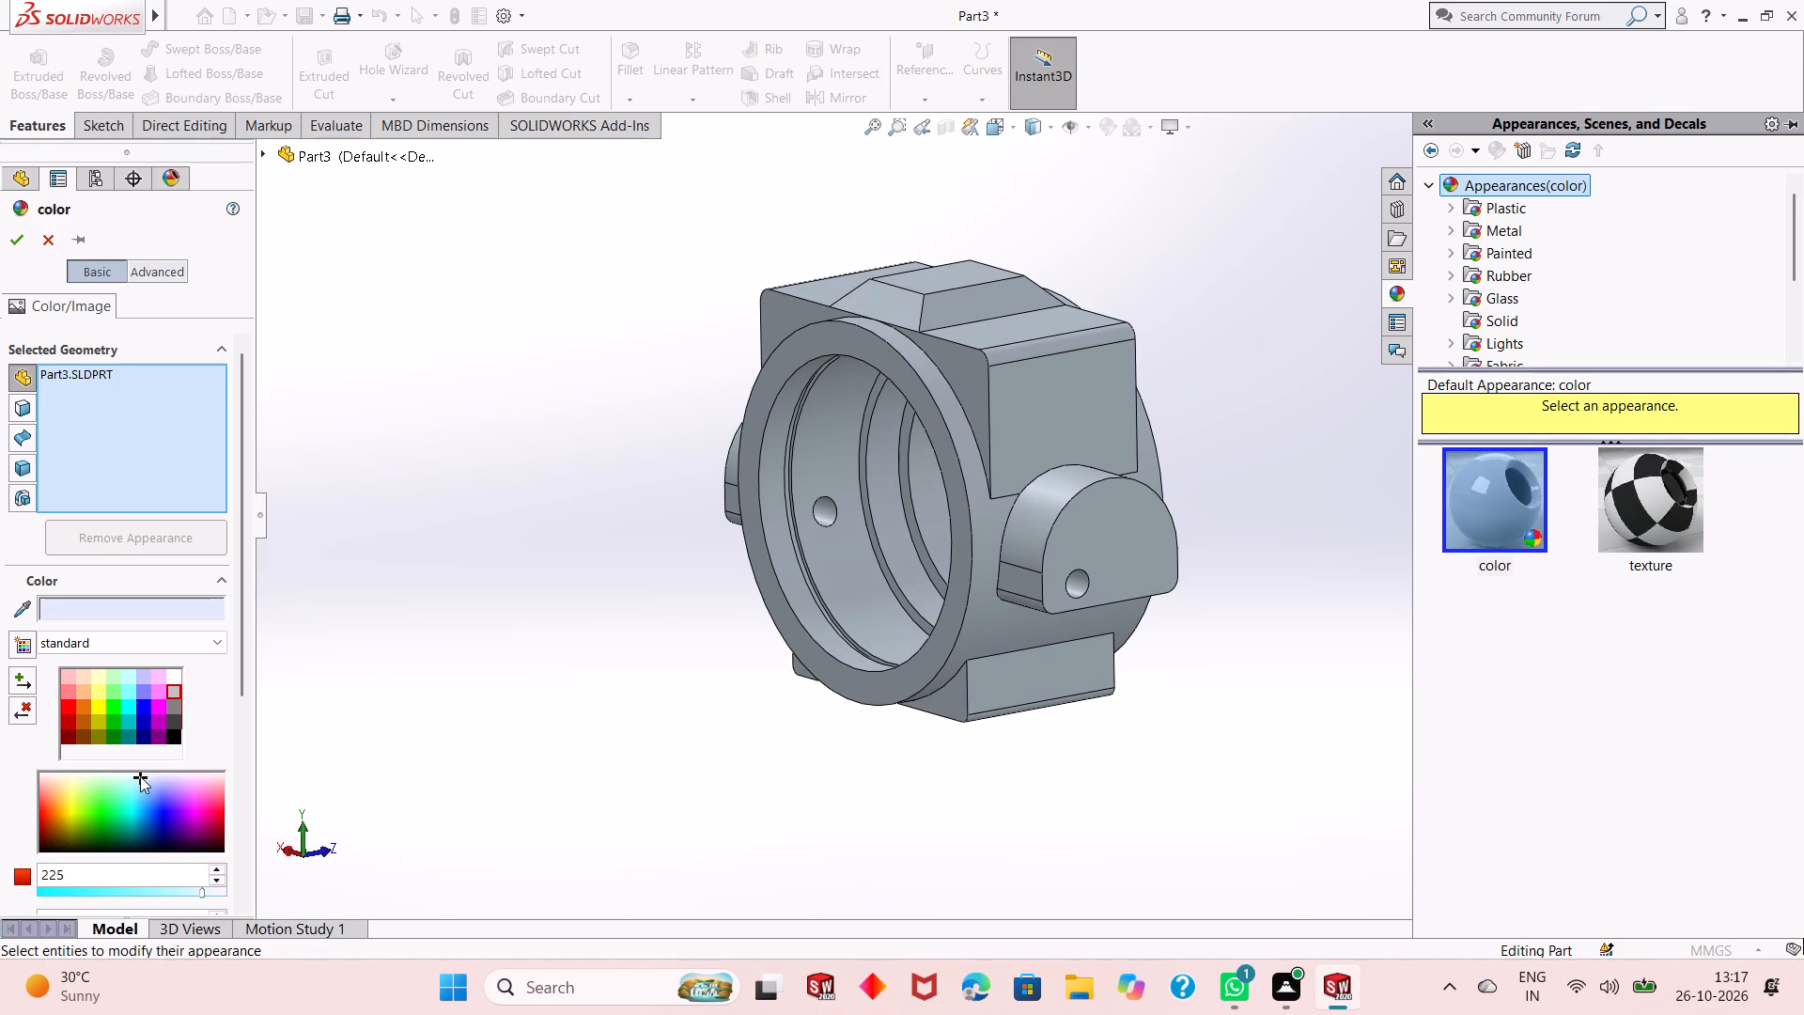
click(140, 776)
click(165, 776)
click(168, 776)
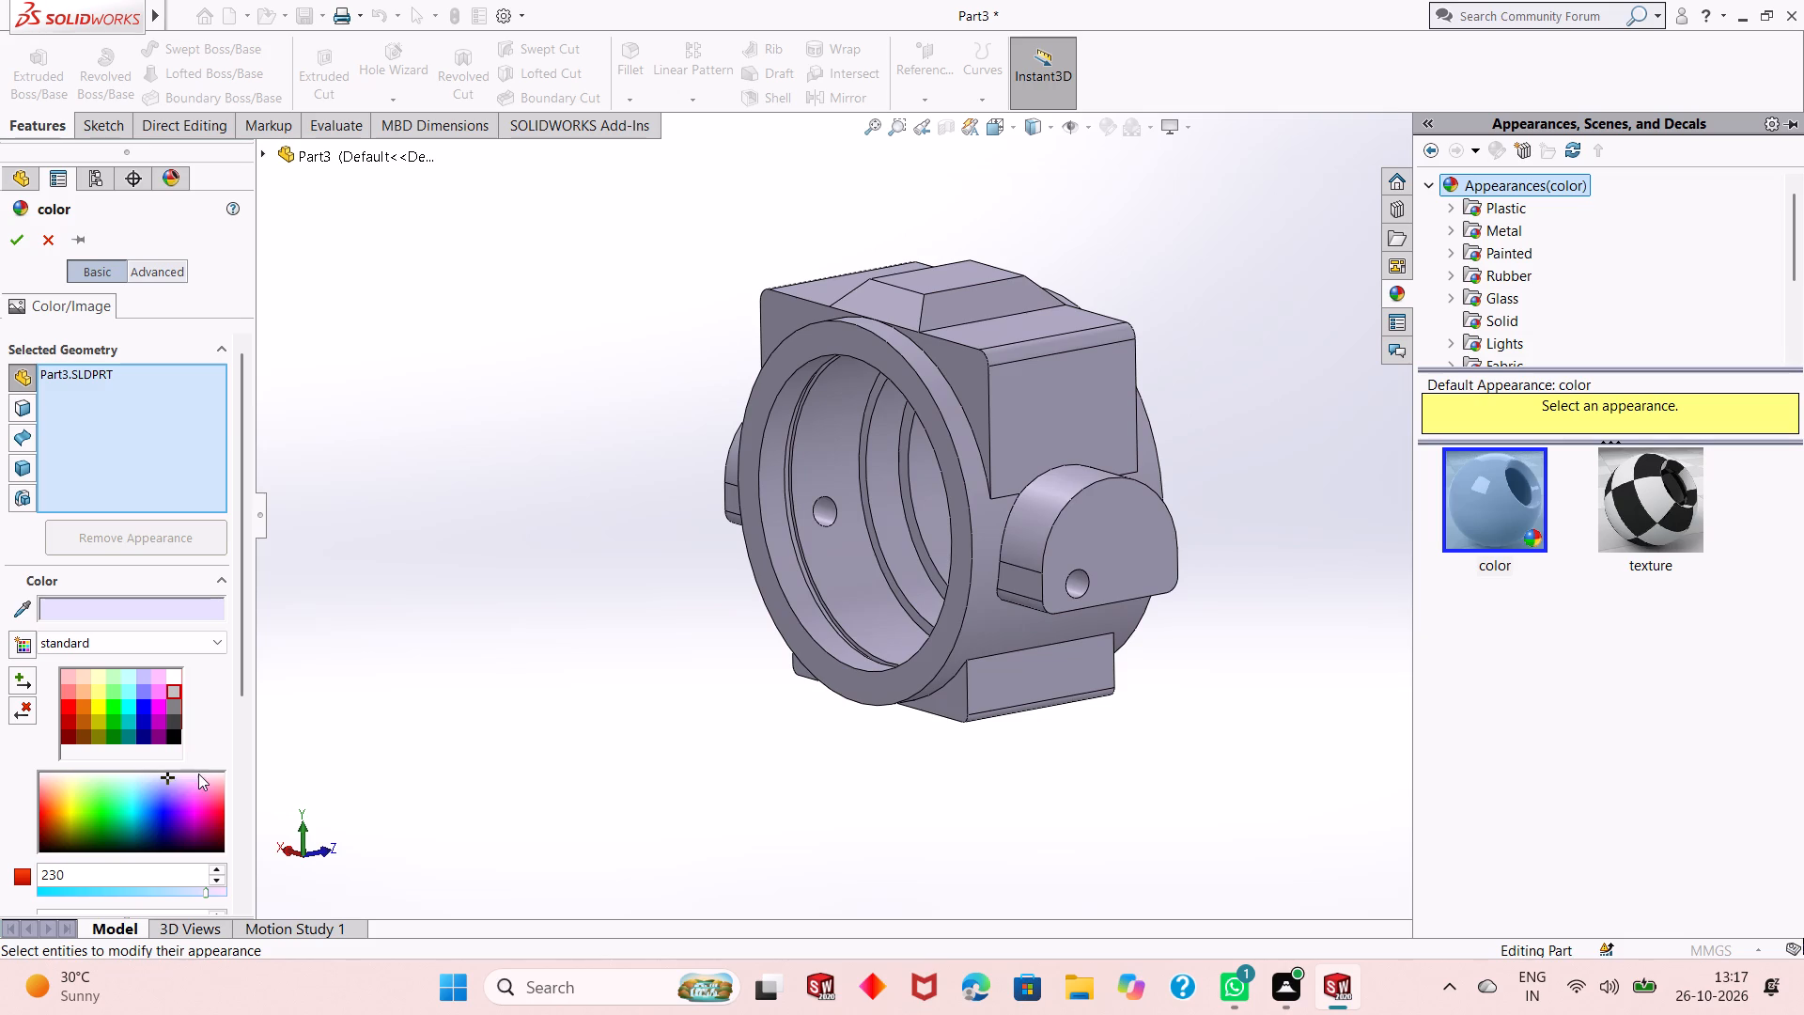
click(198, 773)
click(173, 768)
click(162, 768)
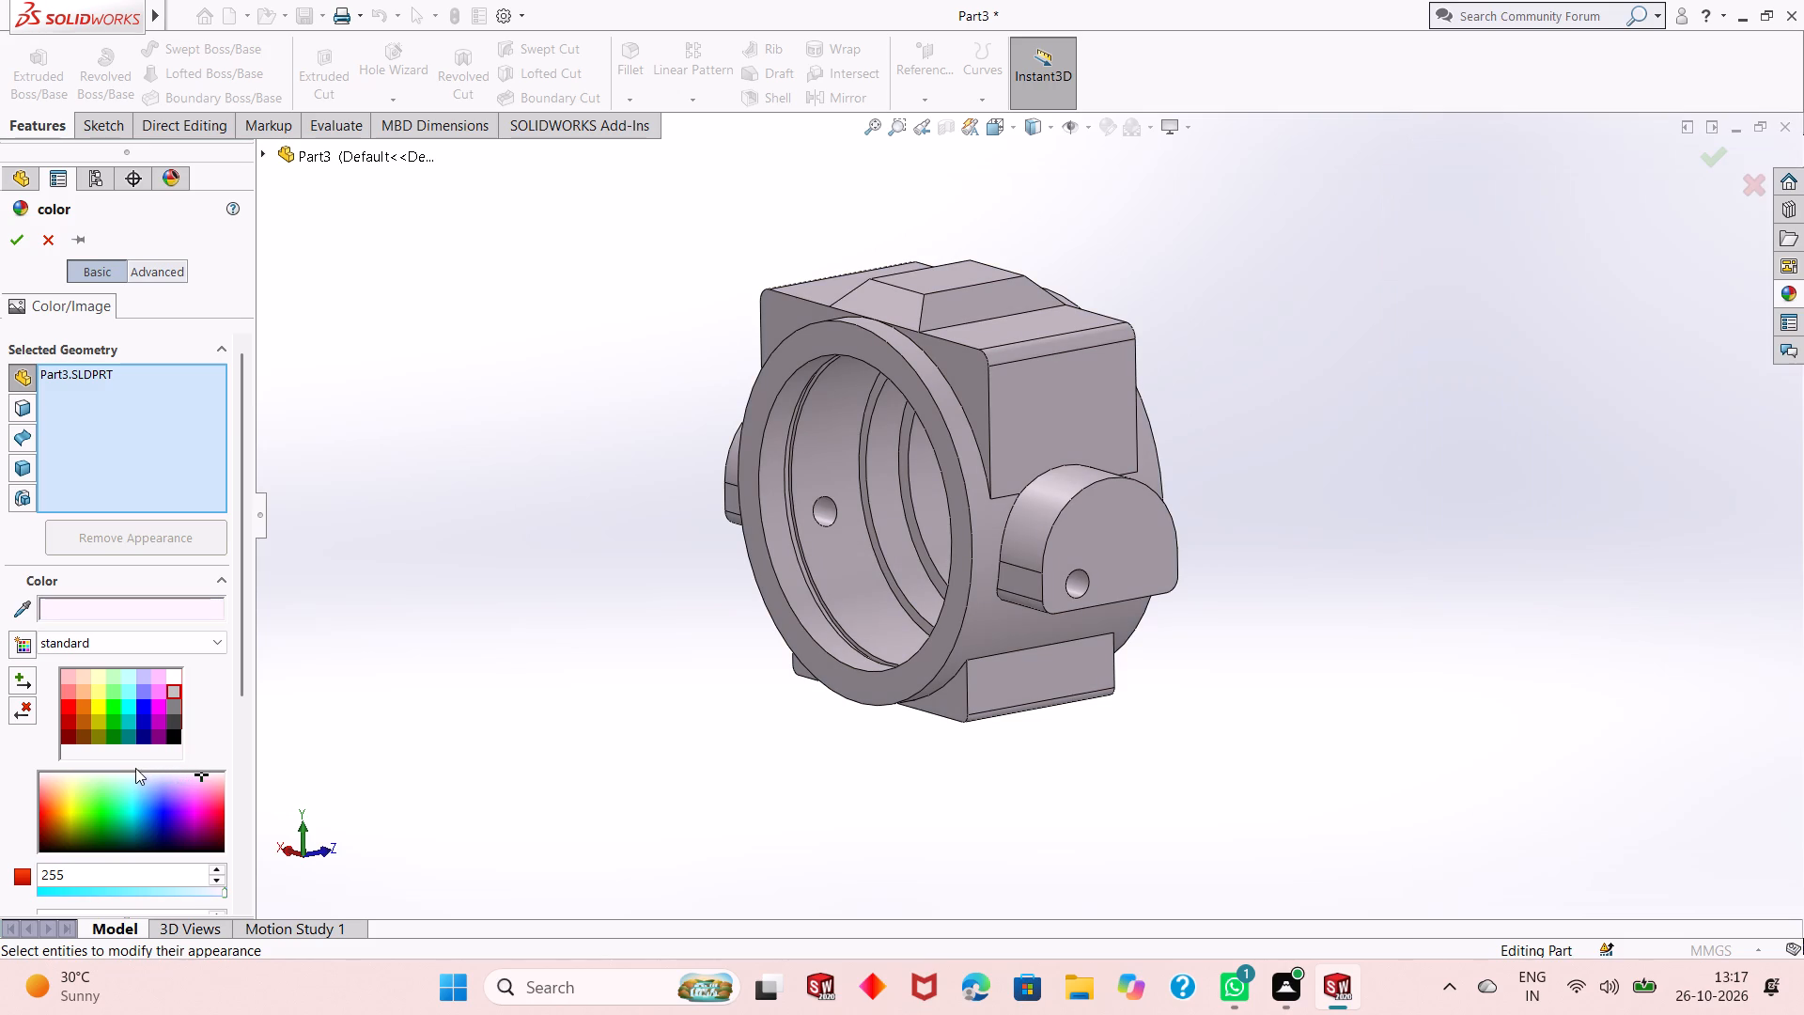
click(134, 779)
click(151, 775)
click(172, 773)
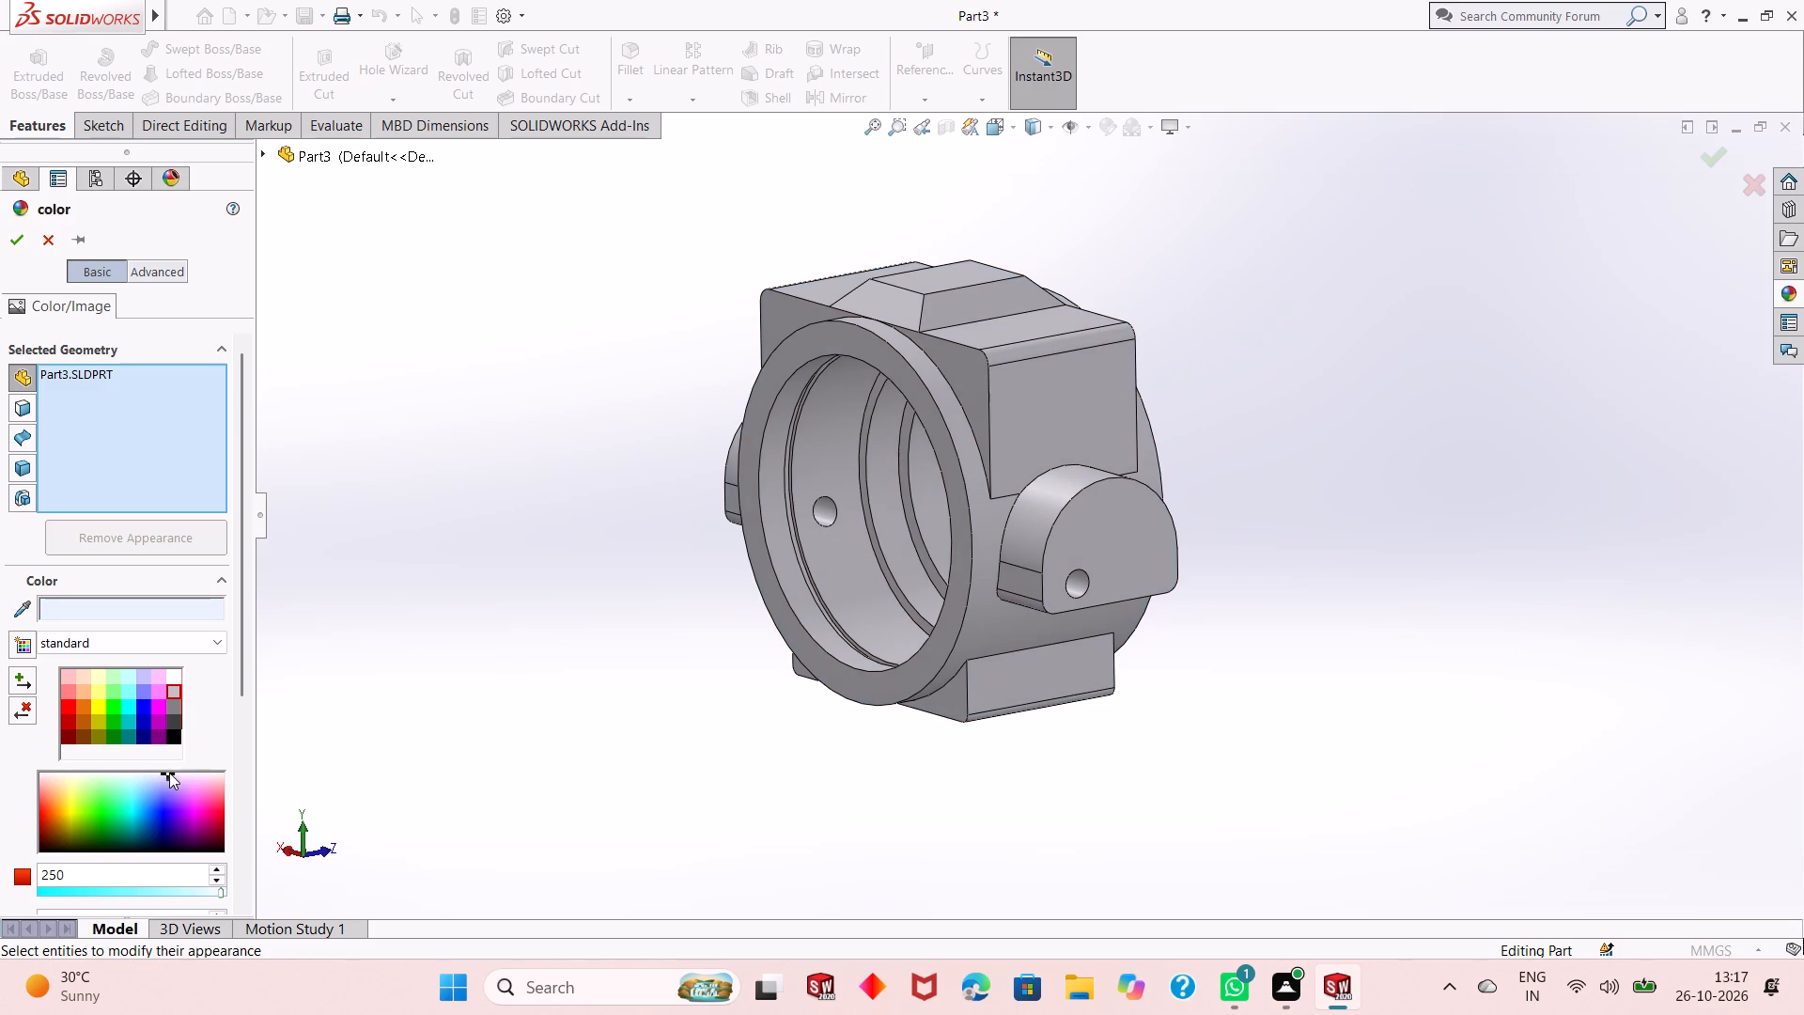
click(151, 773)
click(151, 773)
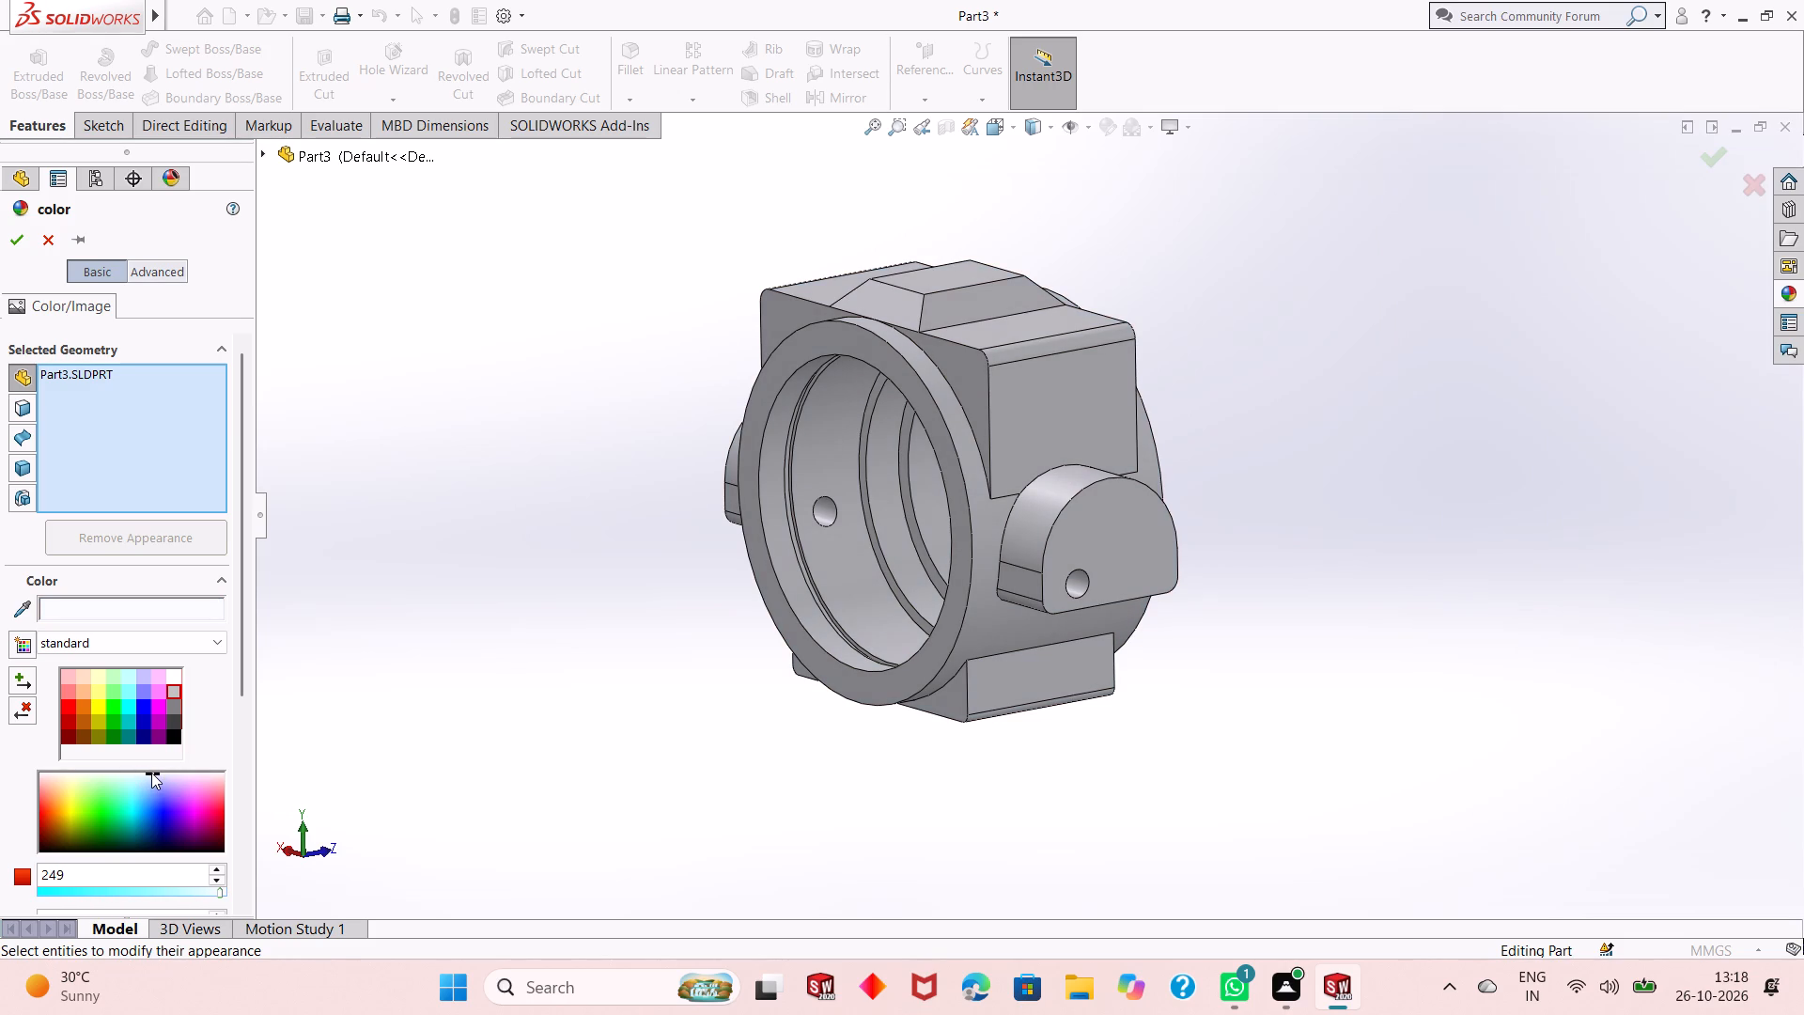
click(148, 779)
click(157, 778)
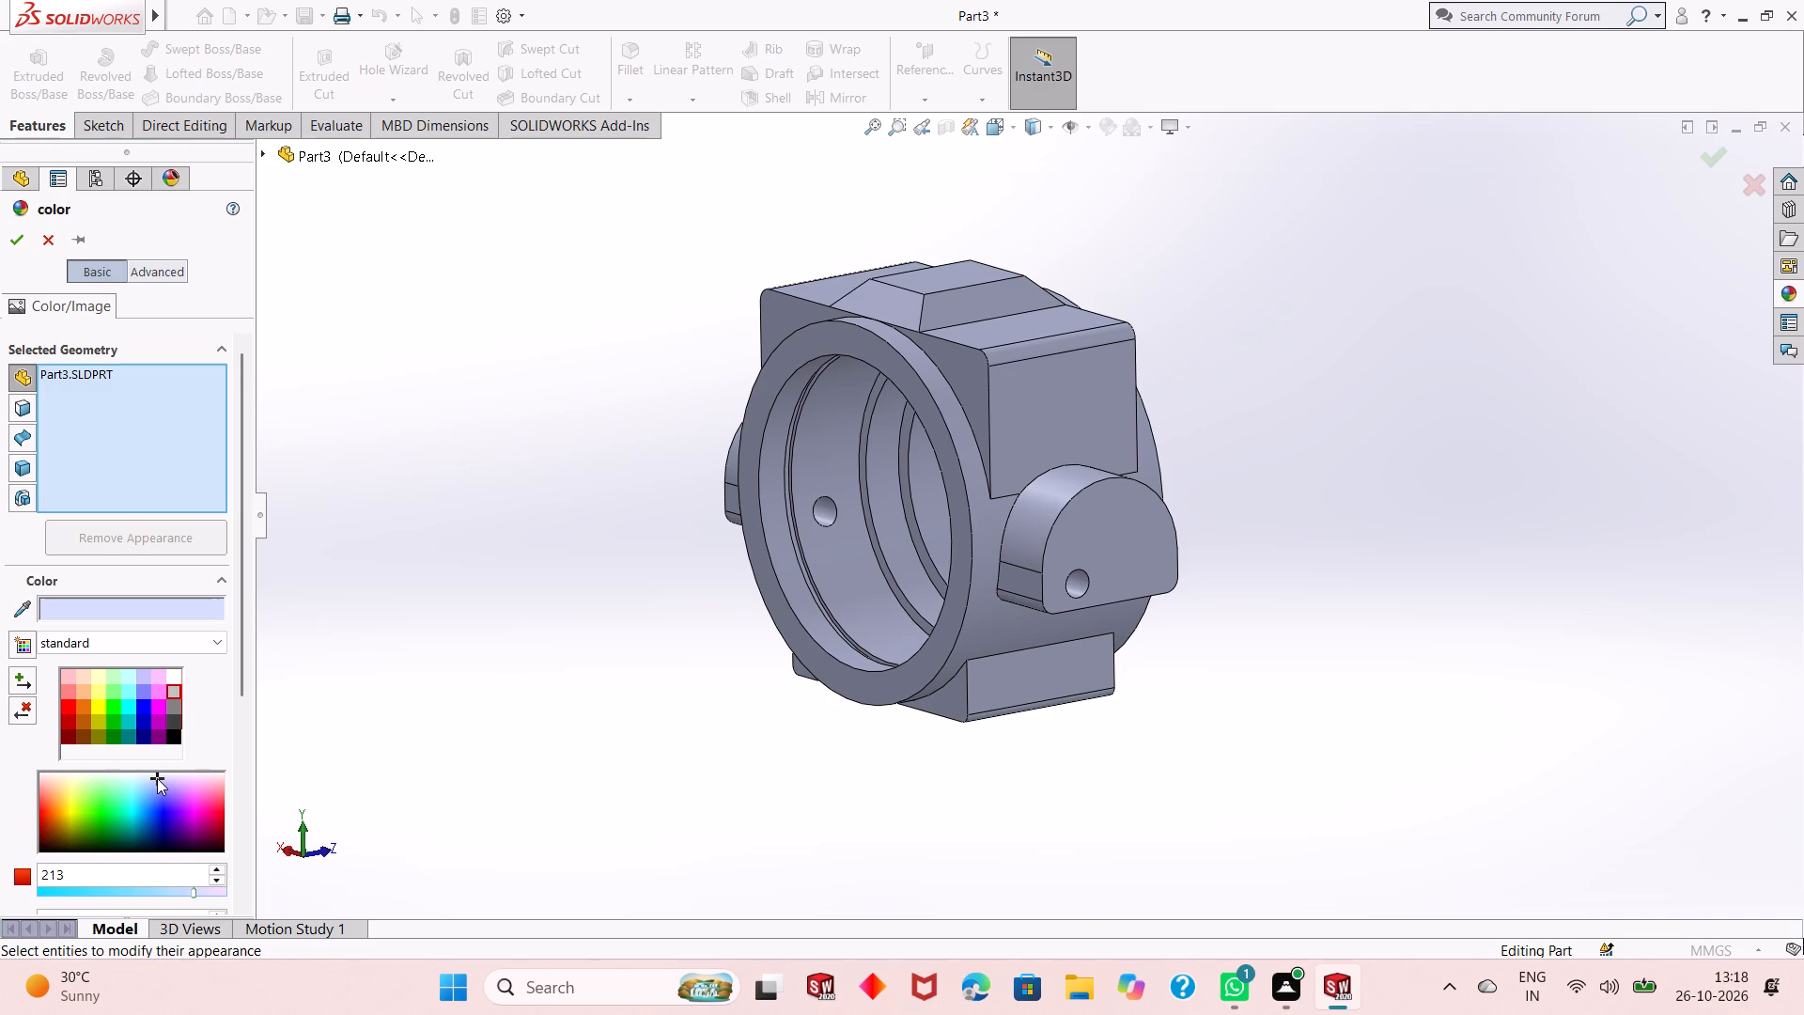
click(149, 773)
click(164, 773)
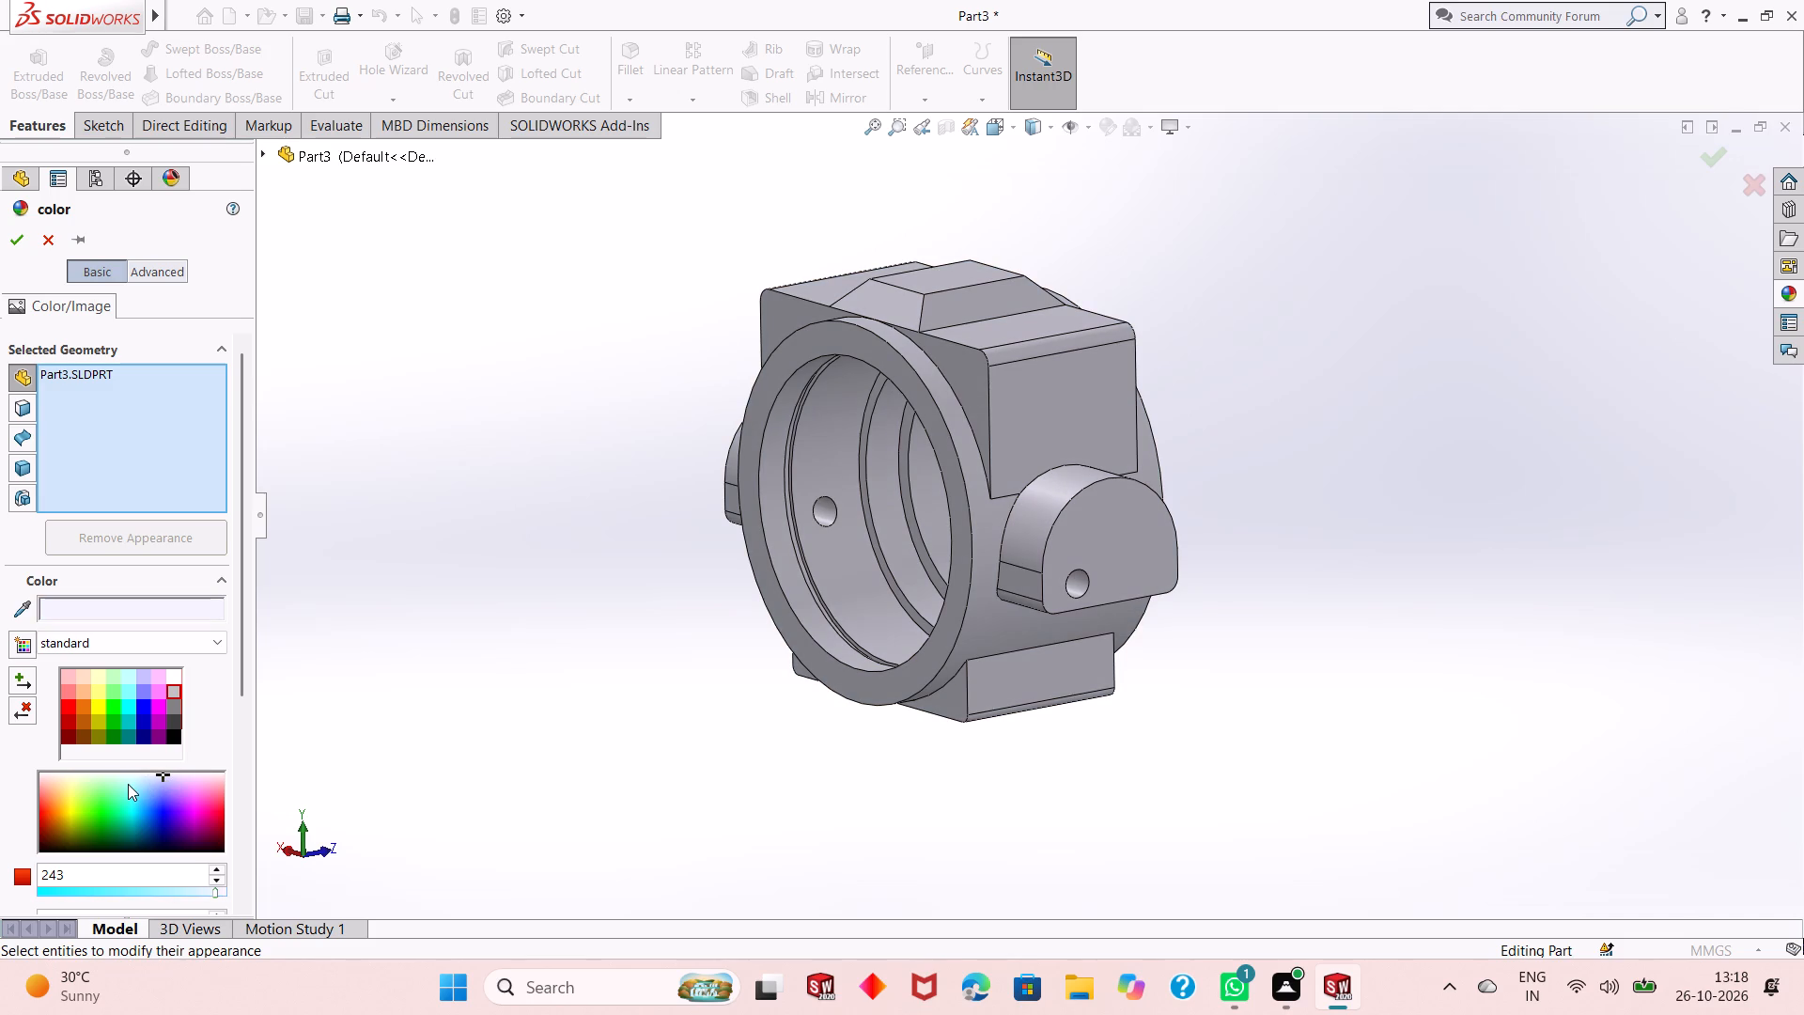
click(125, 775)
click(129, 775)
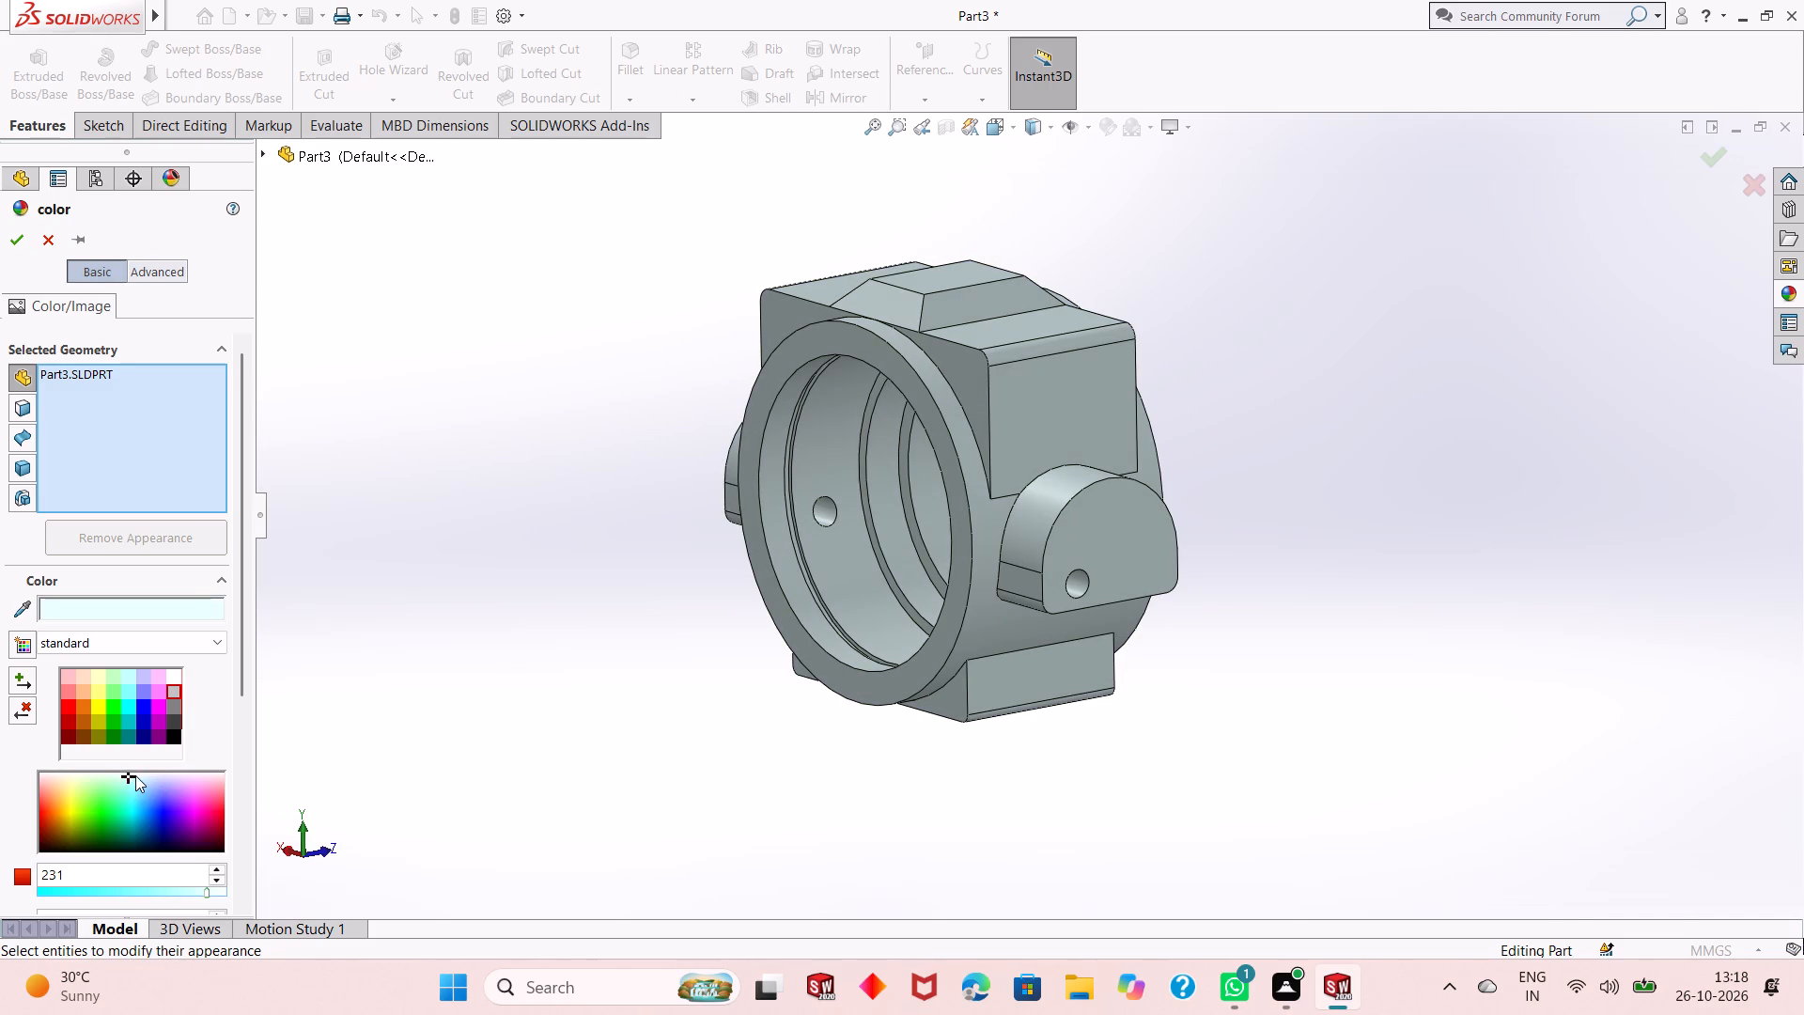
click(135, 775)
Colour the whole part a very pale blue with a red value of 231.
click(151, 775)
click(8, 243)
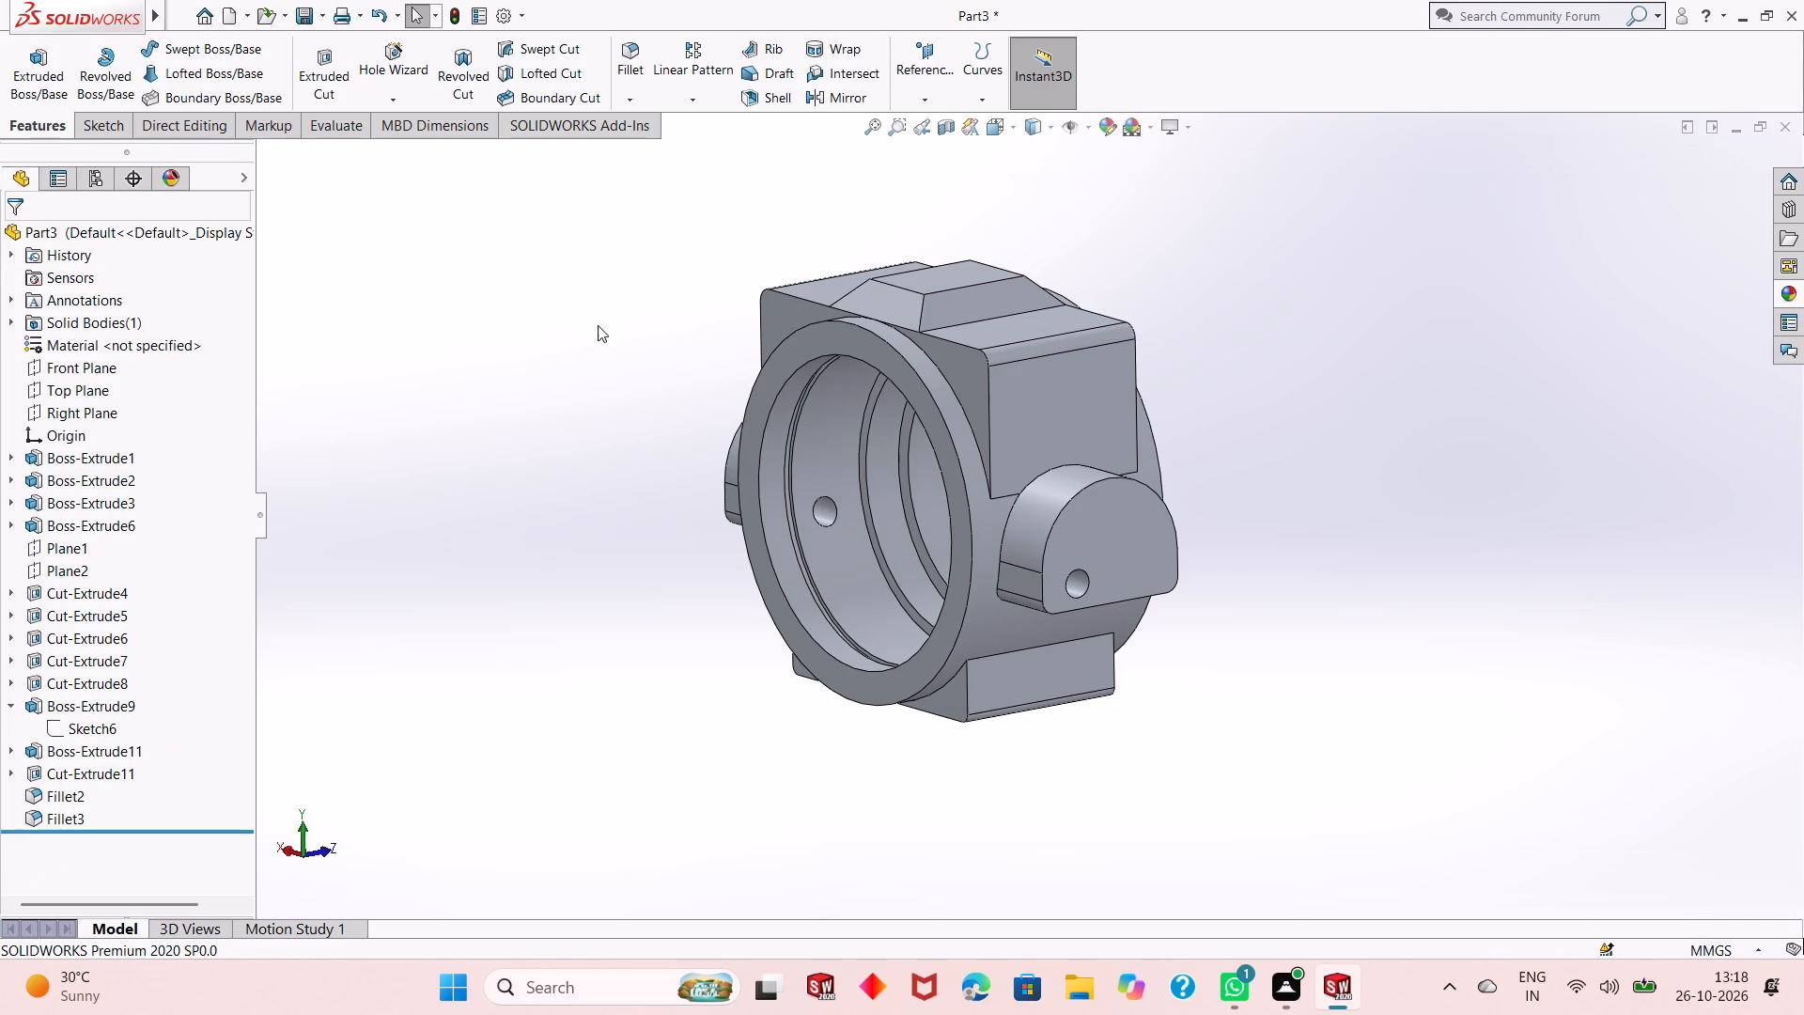
Examine the metal and plastic appearances in the library for a suitable finish.
scroll(1001, 442, down, 1)
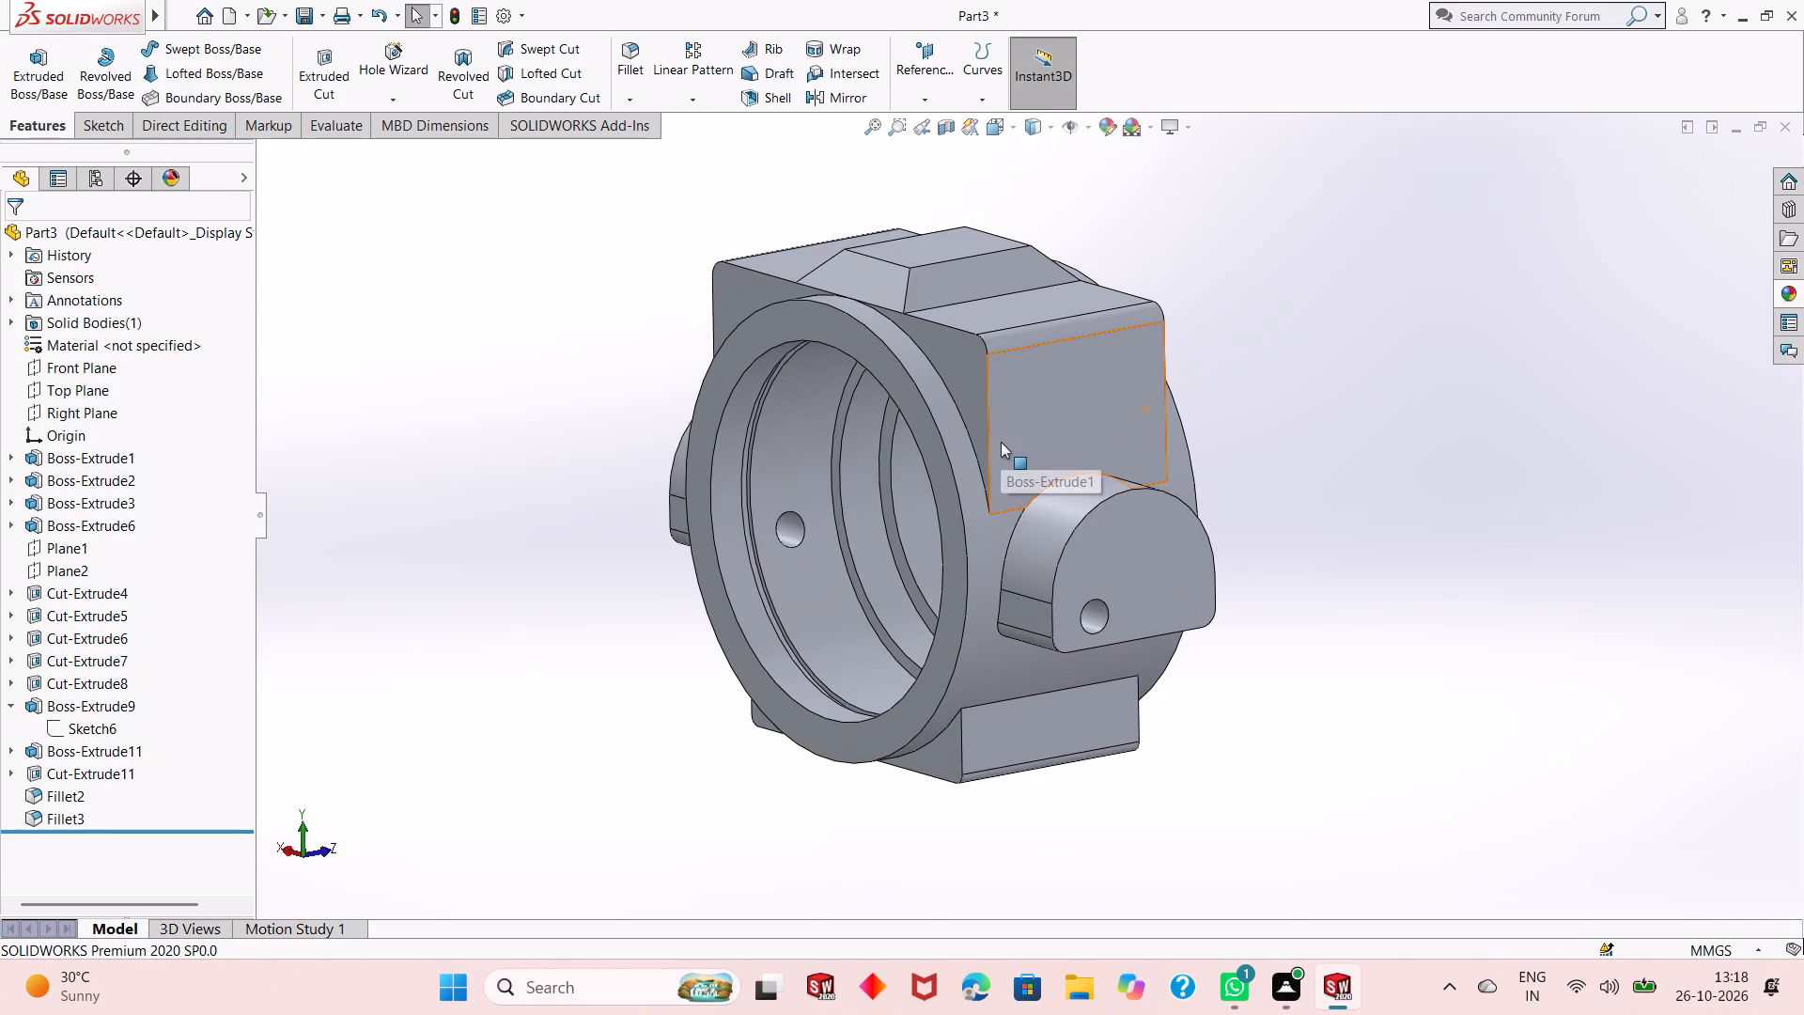
click(1795, 290)
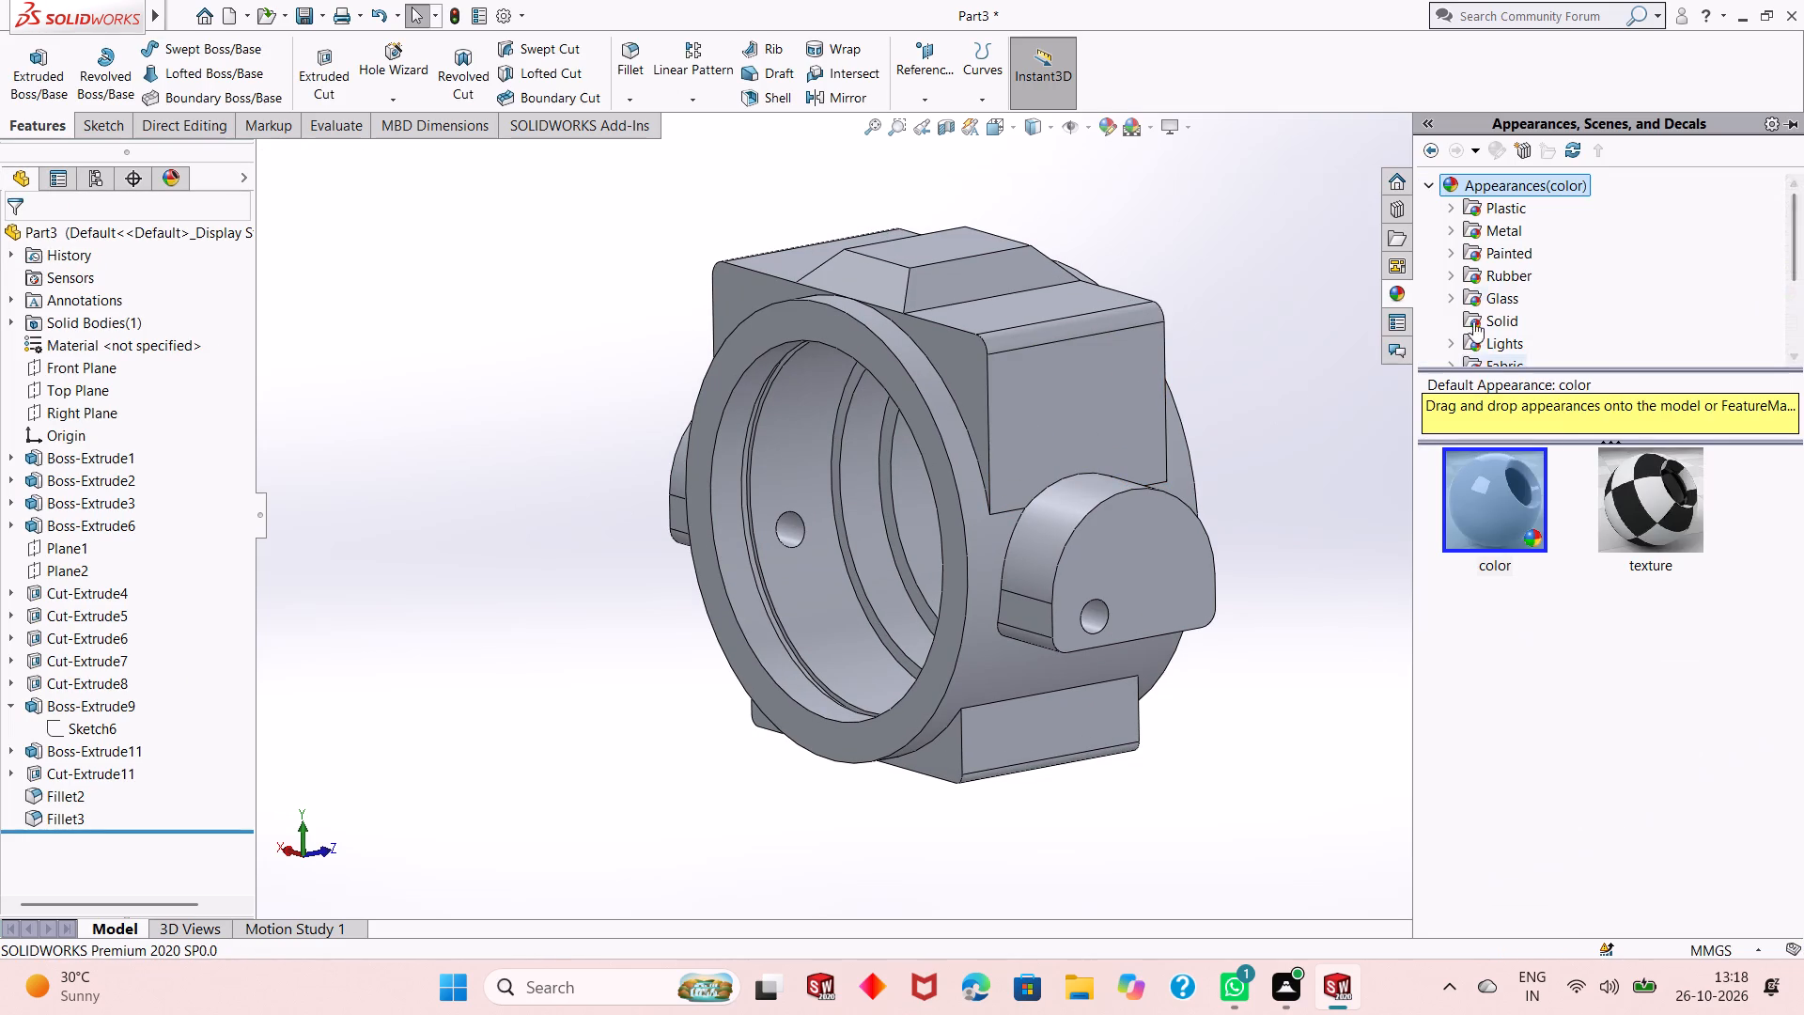
click(1475, 229)
scroll(1526, 598, down, 2)
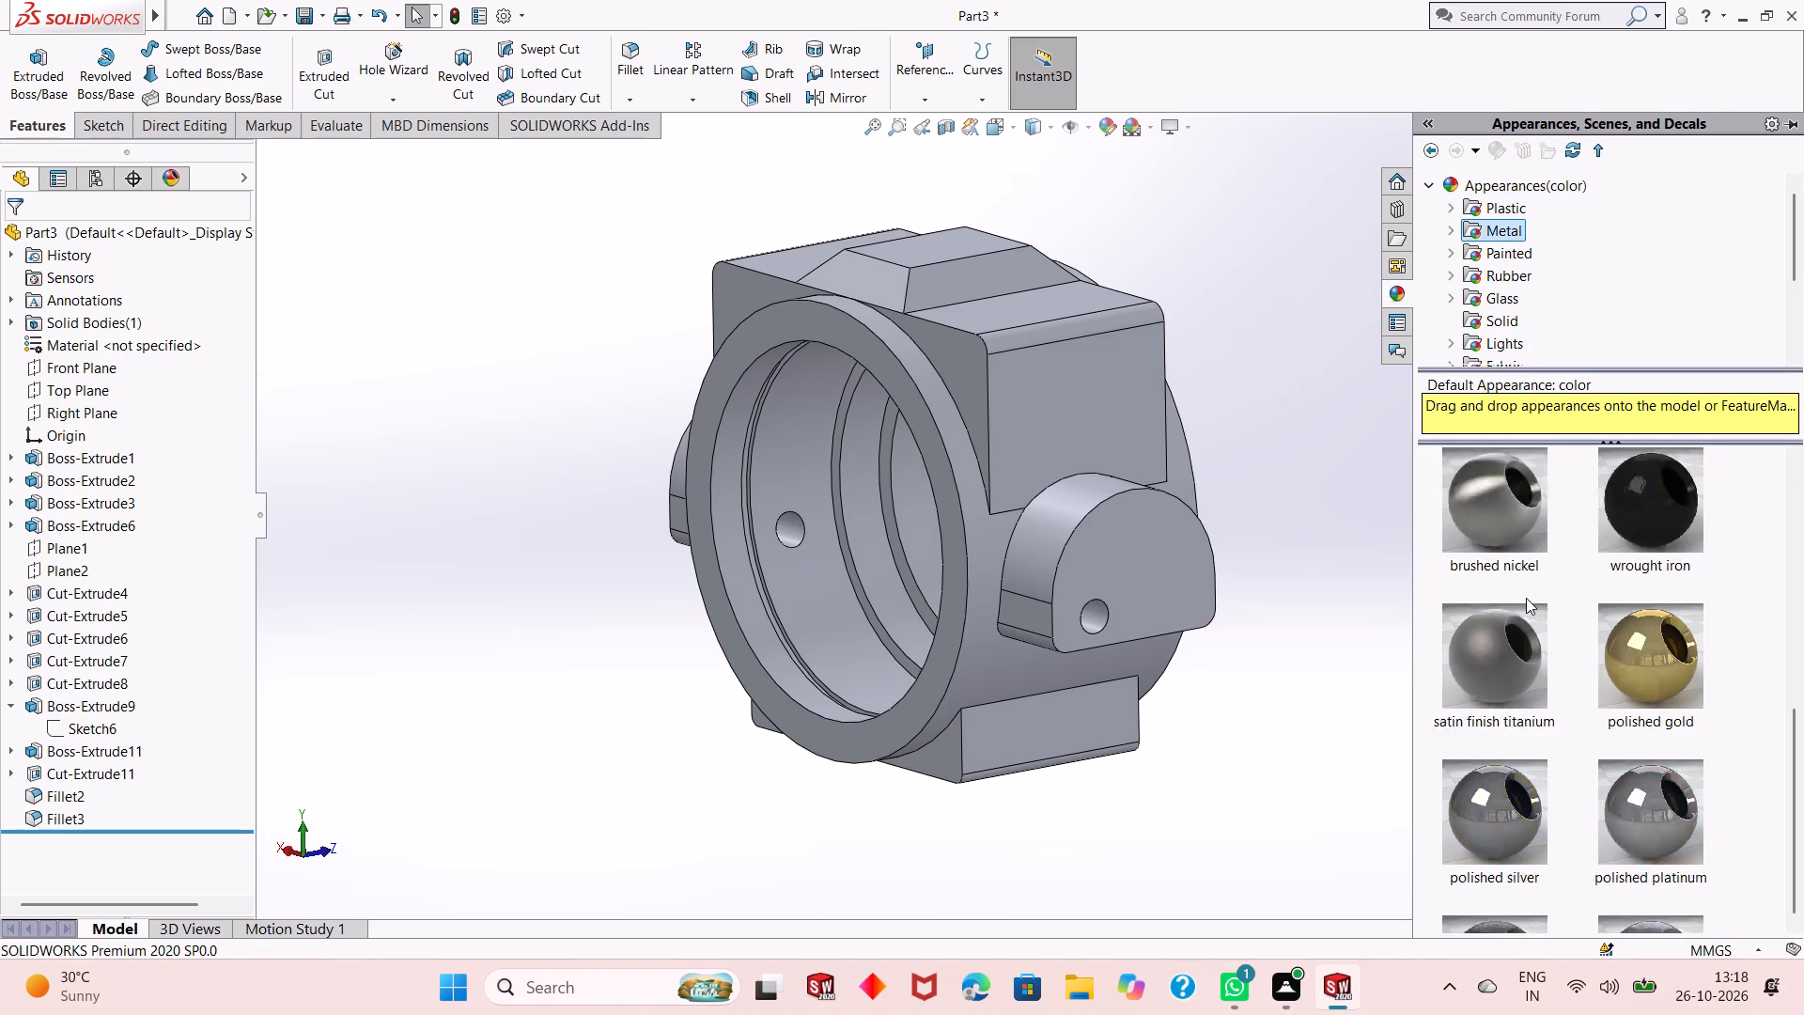
scroll(1526, 598, down, 6)
scroll(1526, 598, up, 4)
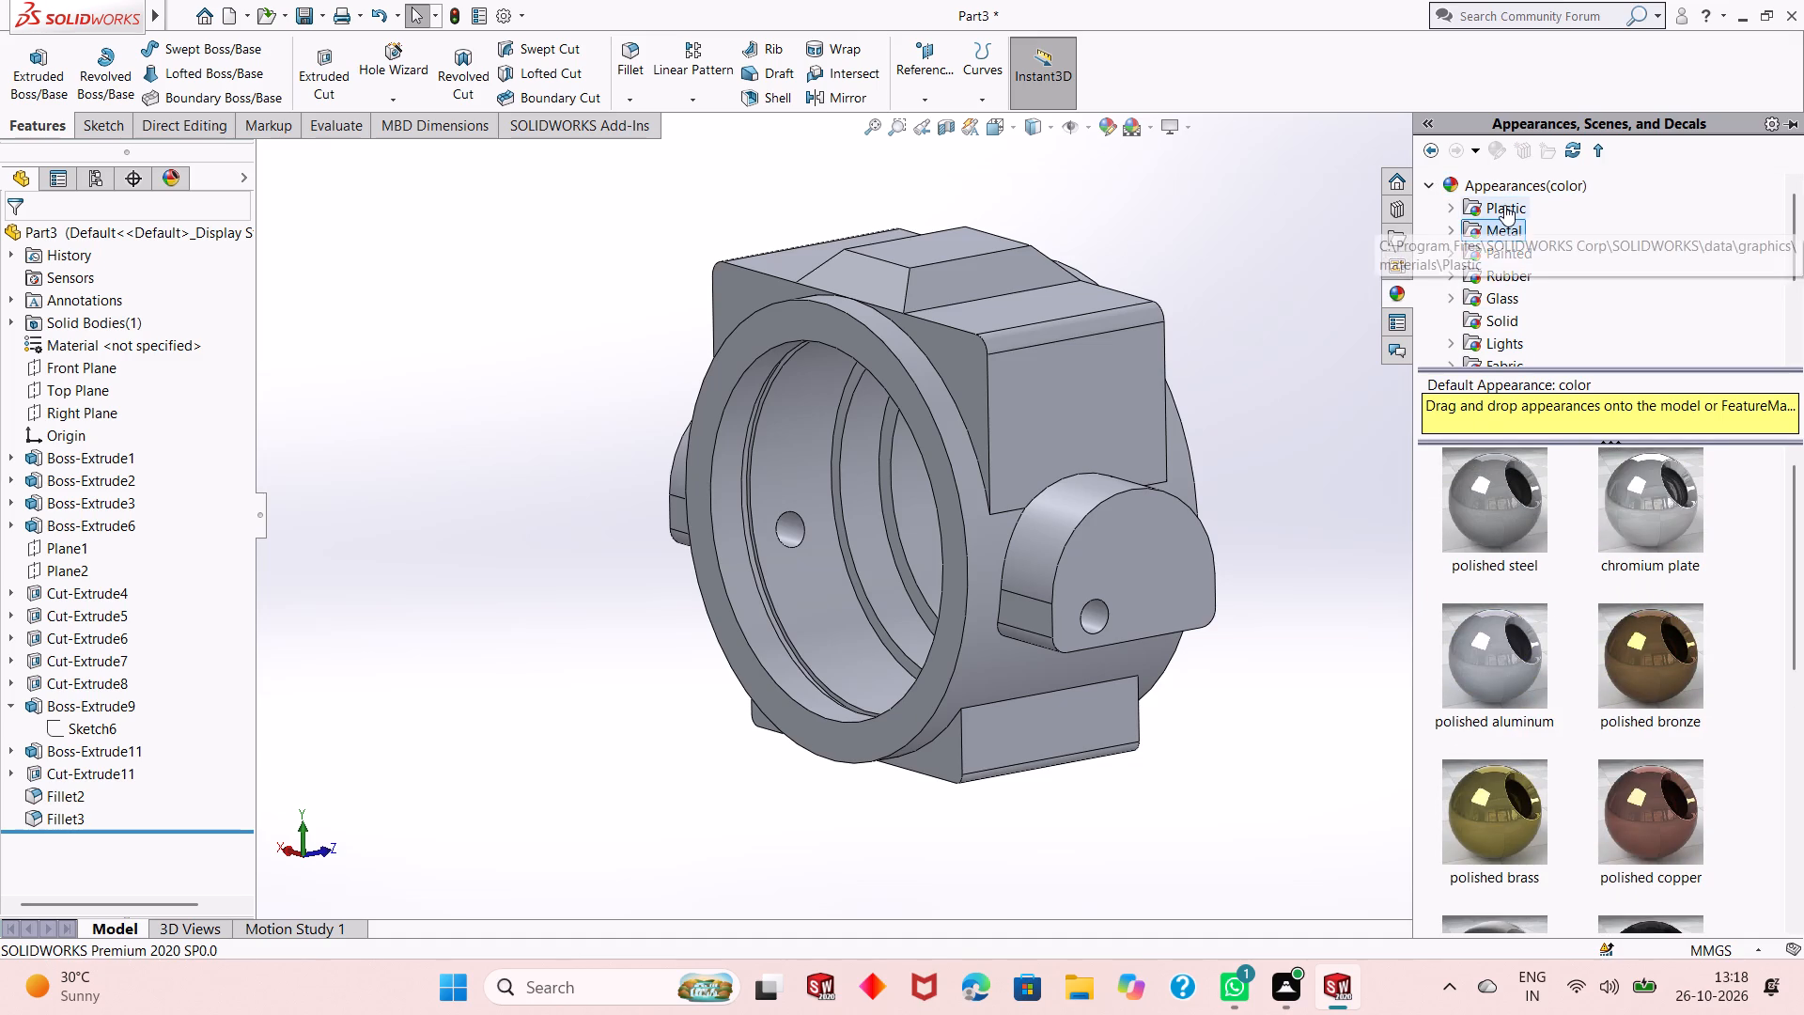
click(1504, 205)
scroll(1550, 577, down, 4)
scroll(1550, 577, up, 4)
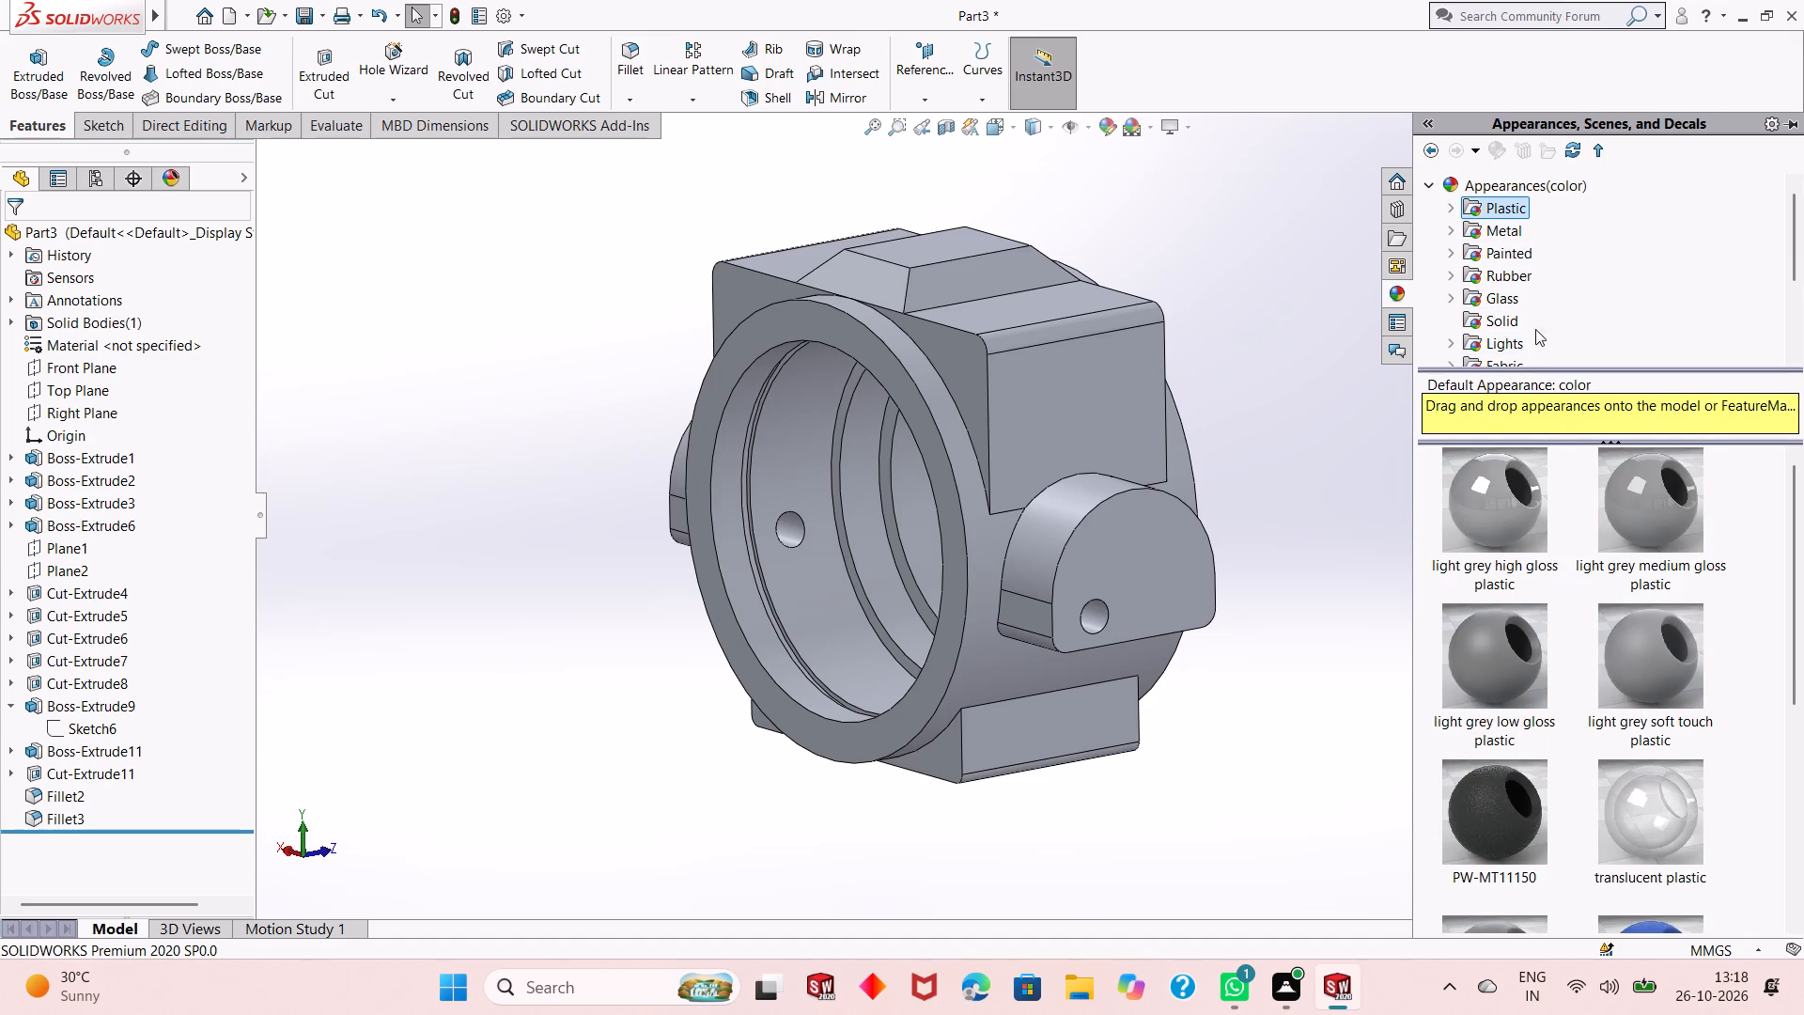
Apply the painted candy apple red appearance to the Cut-Extrude4 feature at the front of the bore.
click(1504, 256)
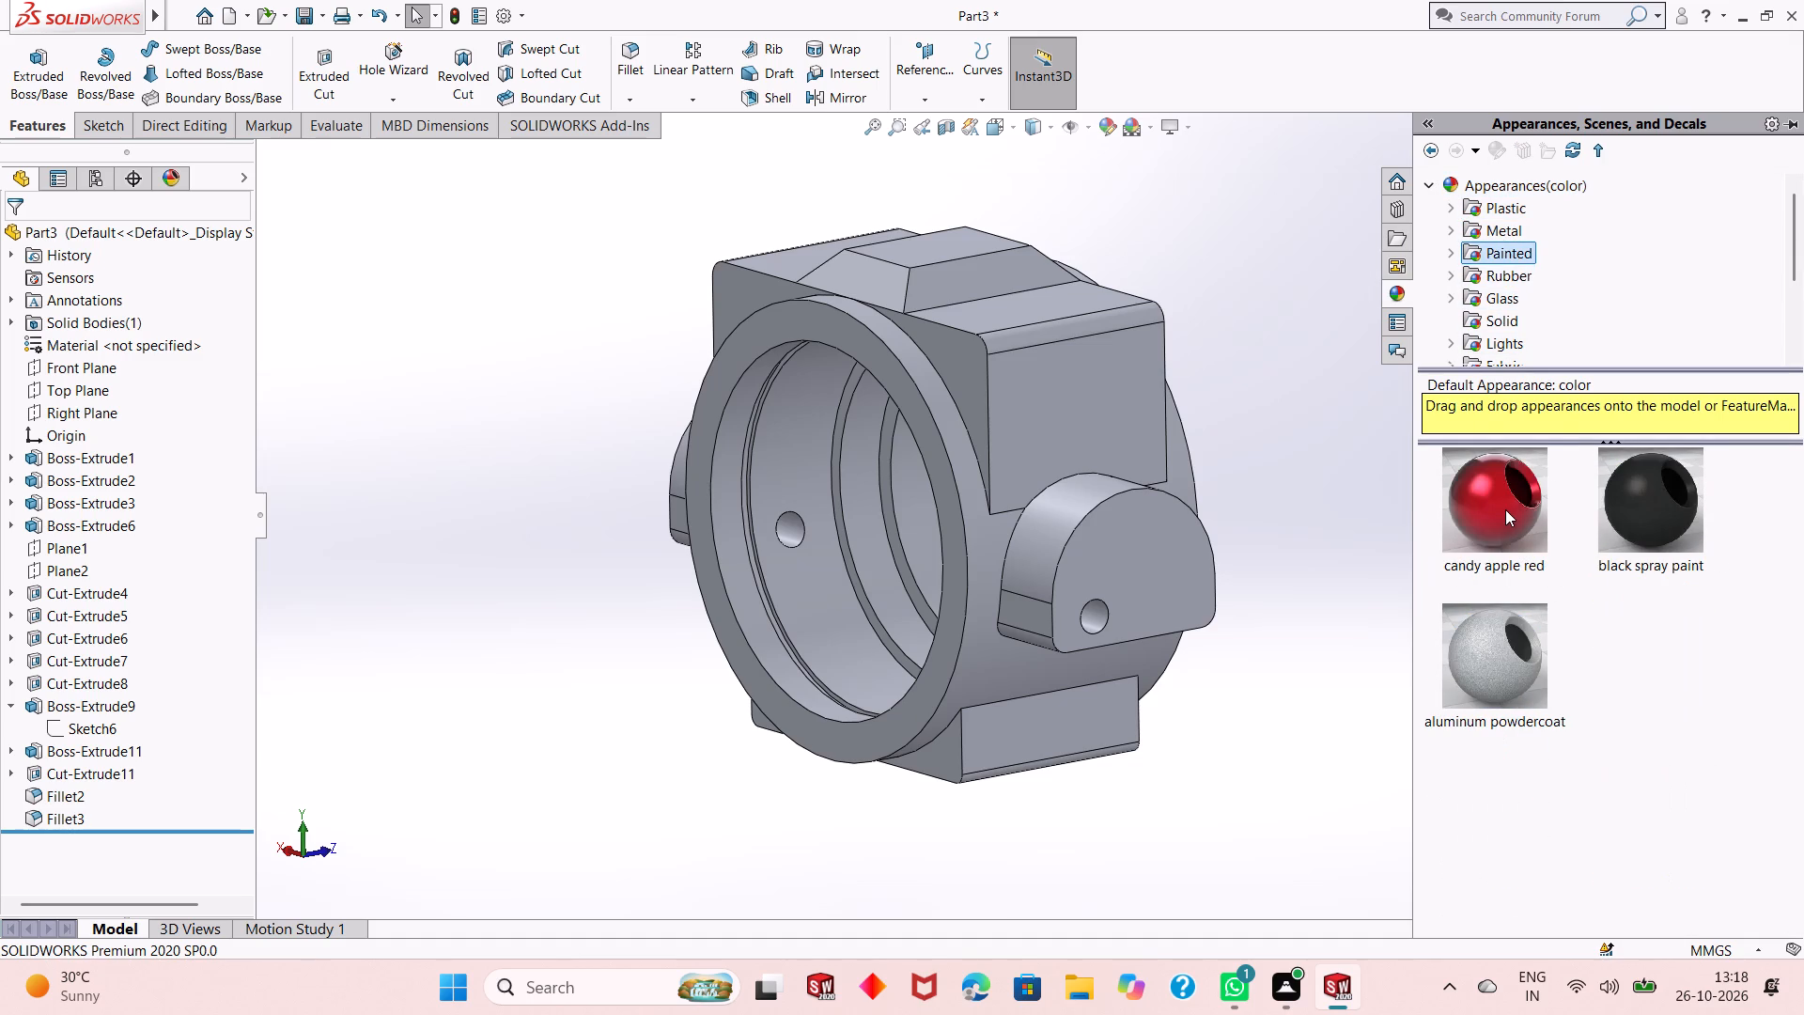
drag(1505, 509, 780, 628)
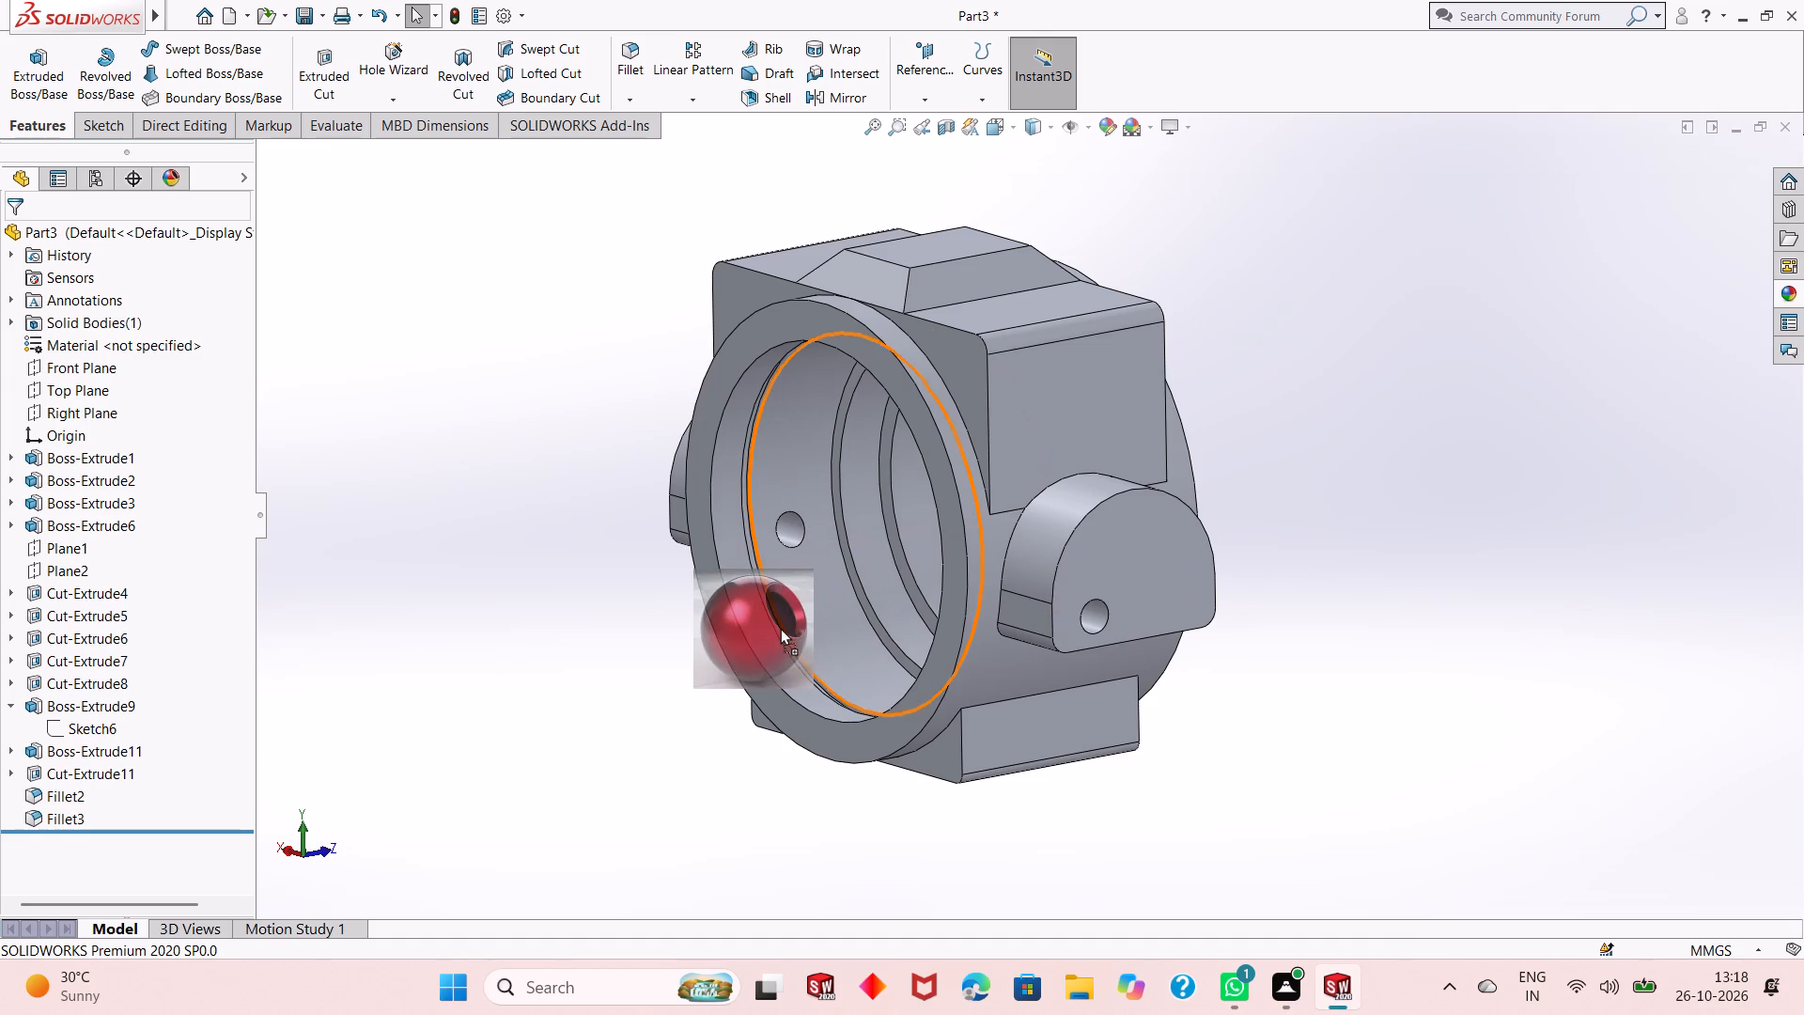
drag(780, 628, 773, 645)
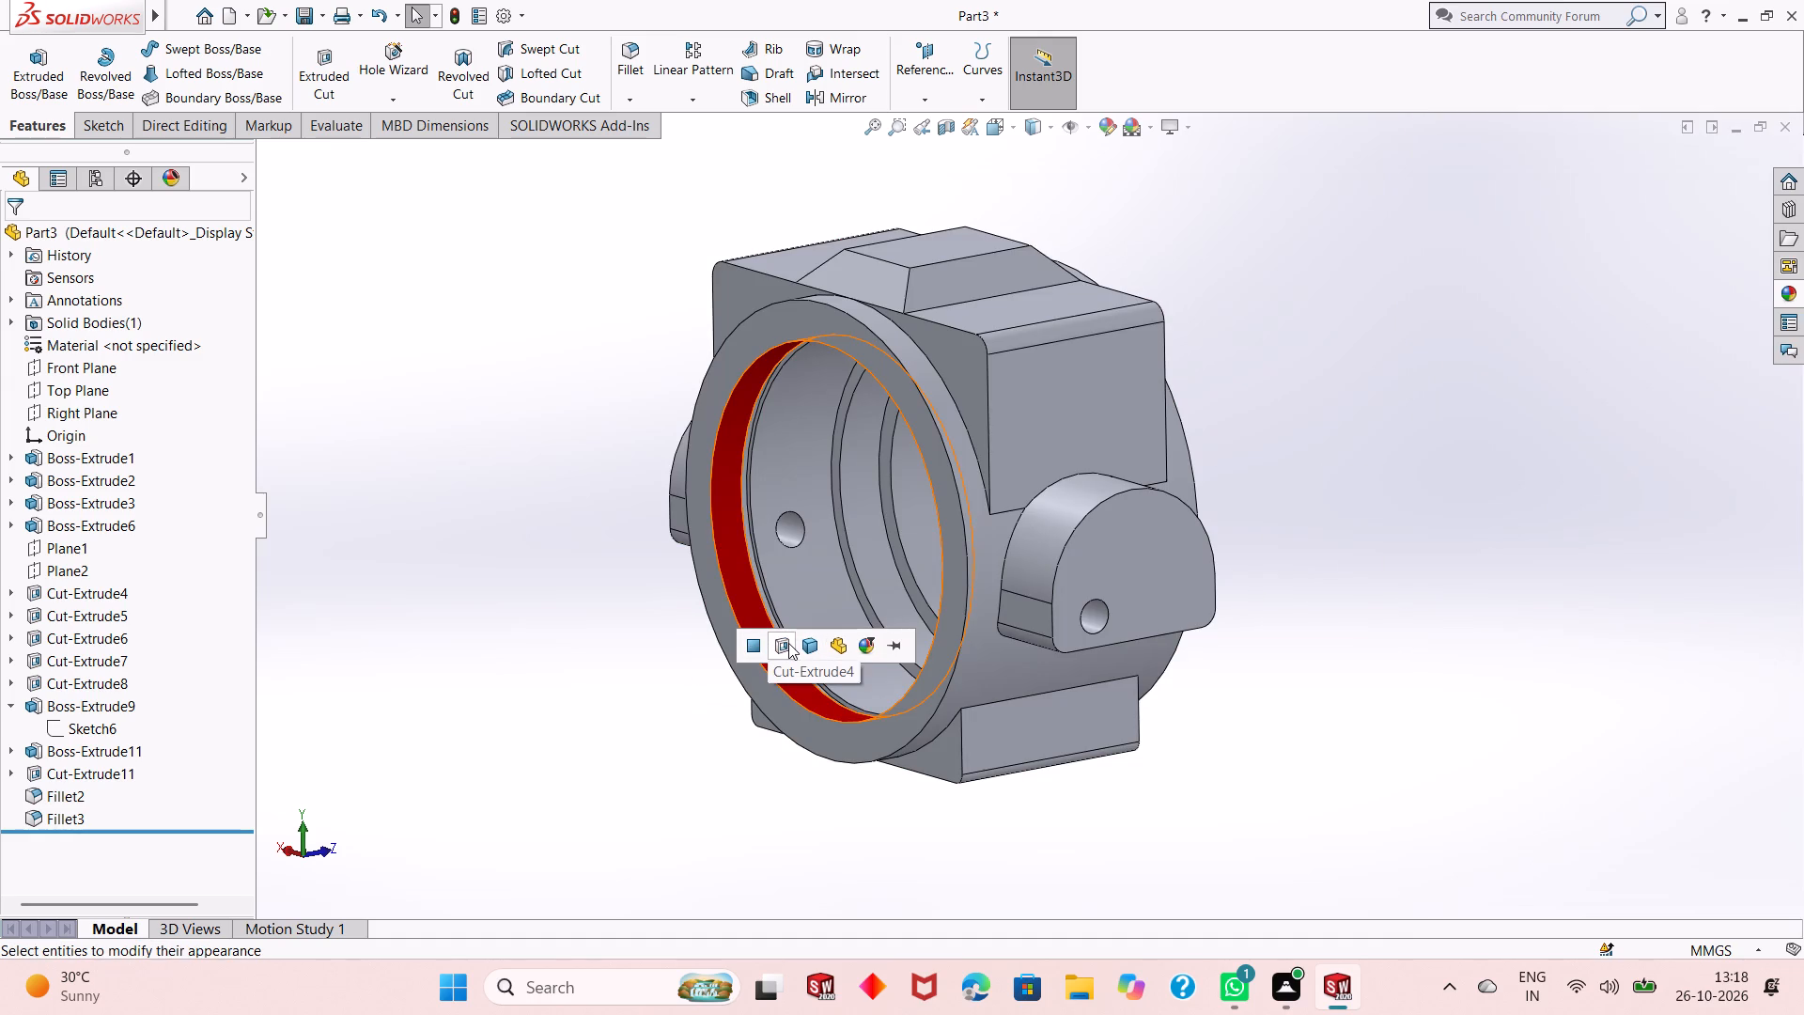
click(788, 643)
Apply candy apple red to the Cut-Extrude5 feature, the narrow step just behind the red front ring.
scroll(791, 638, down, 5)
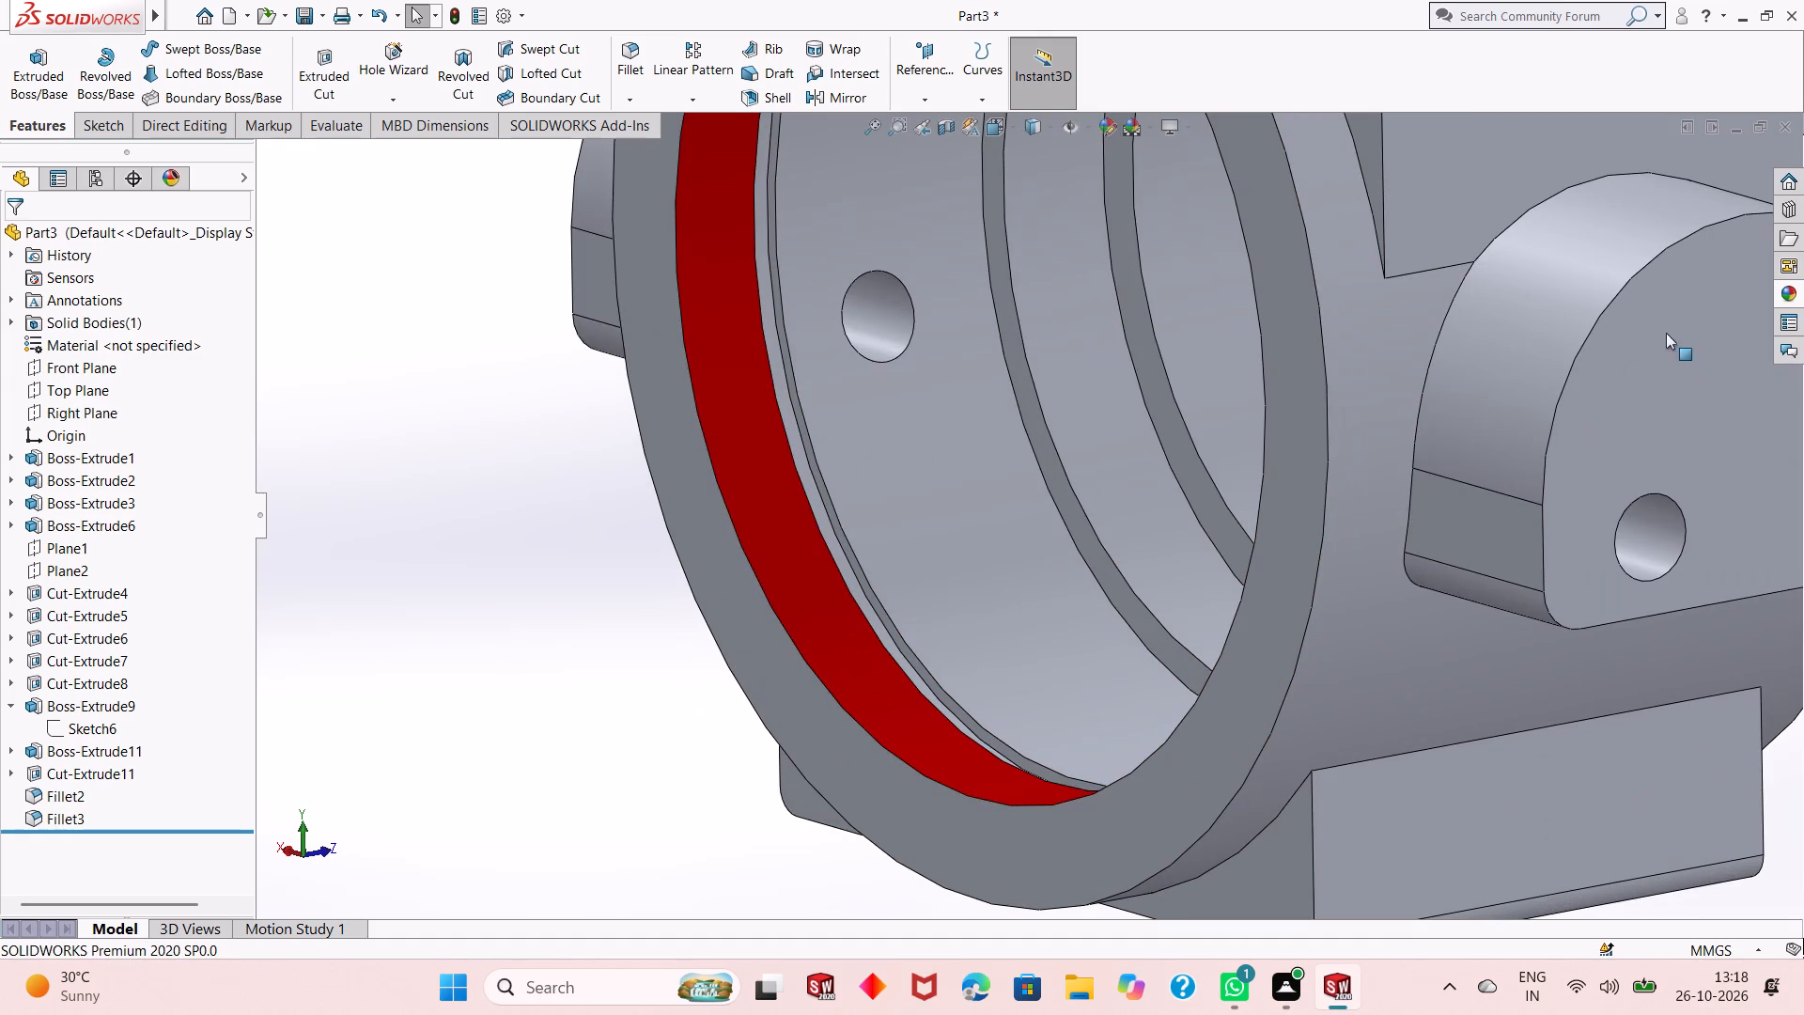
click(1785, 297)
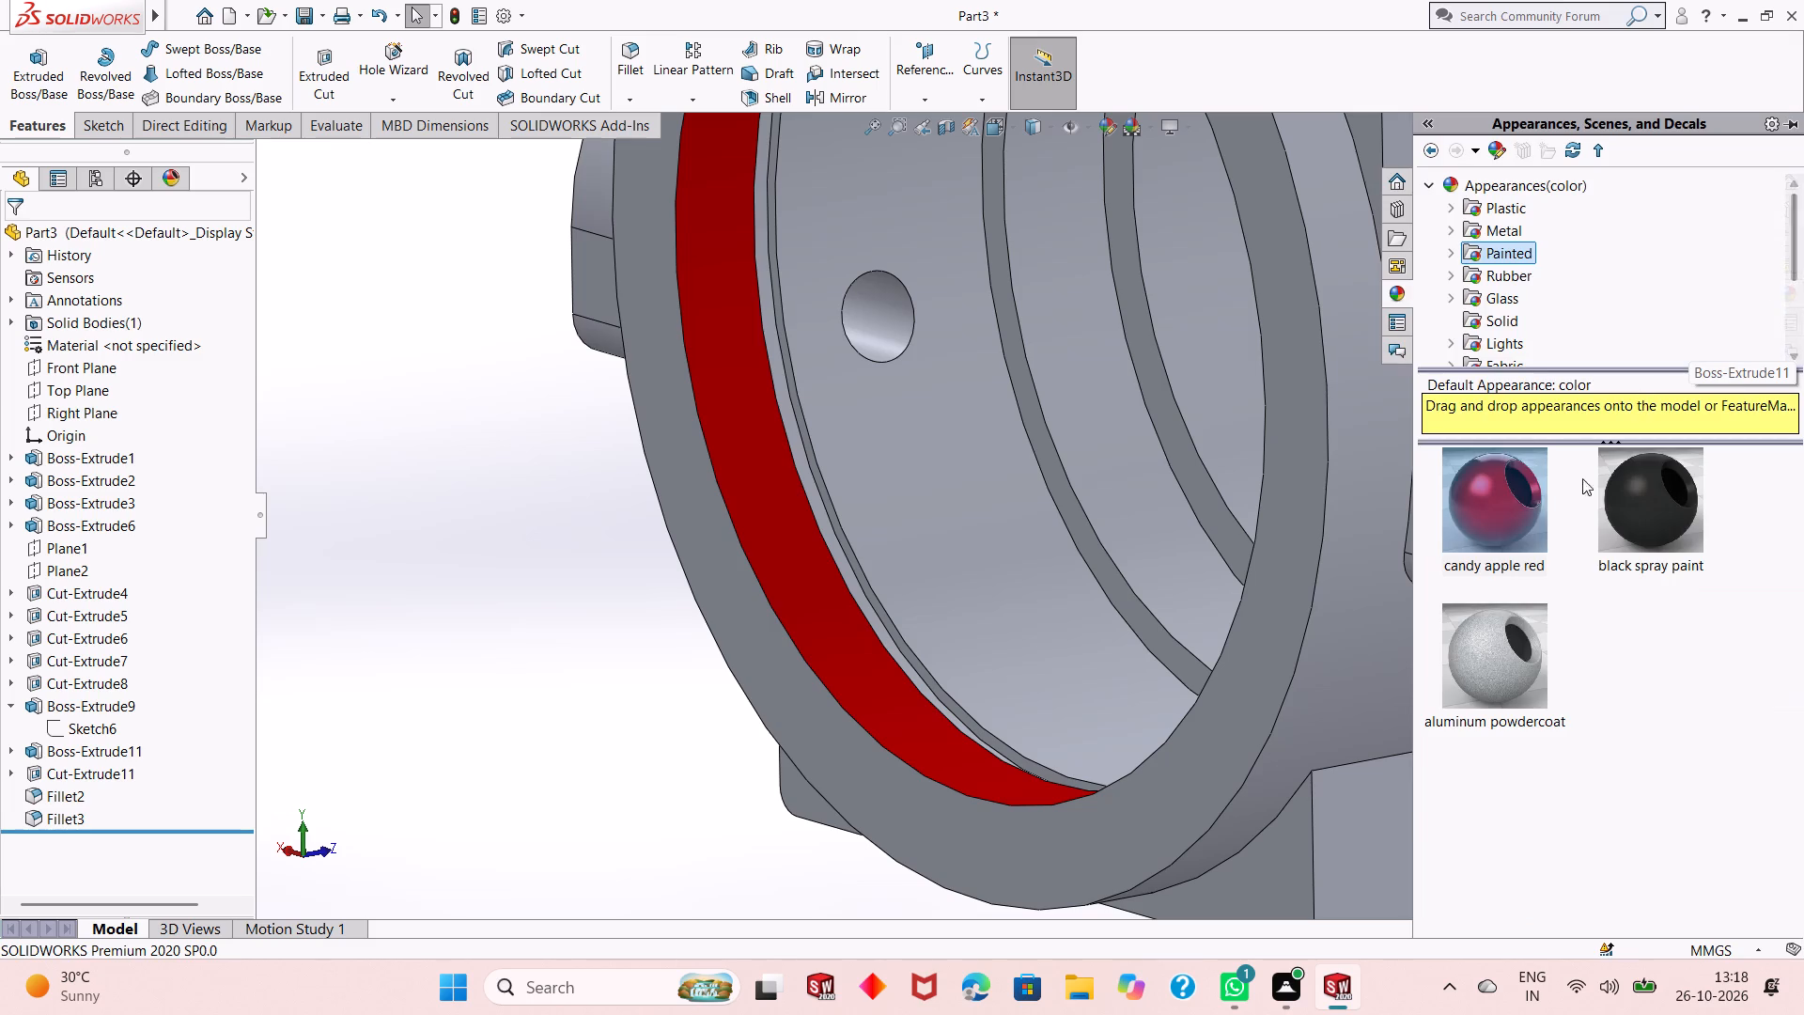
drag(1516, 501, 869, 609)
click(871, 606)
Apply candy apple red to the Cut-Extrude6 feature, the wide bore section containing the small side hole.
scroll(871, 625, up, 2)
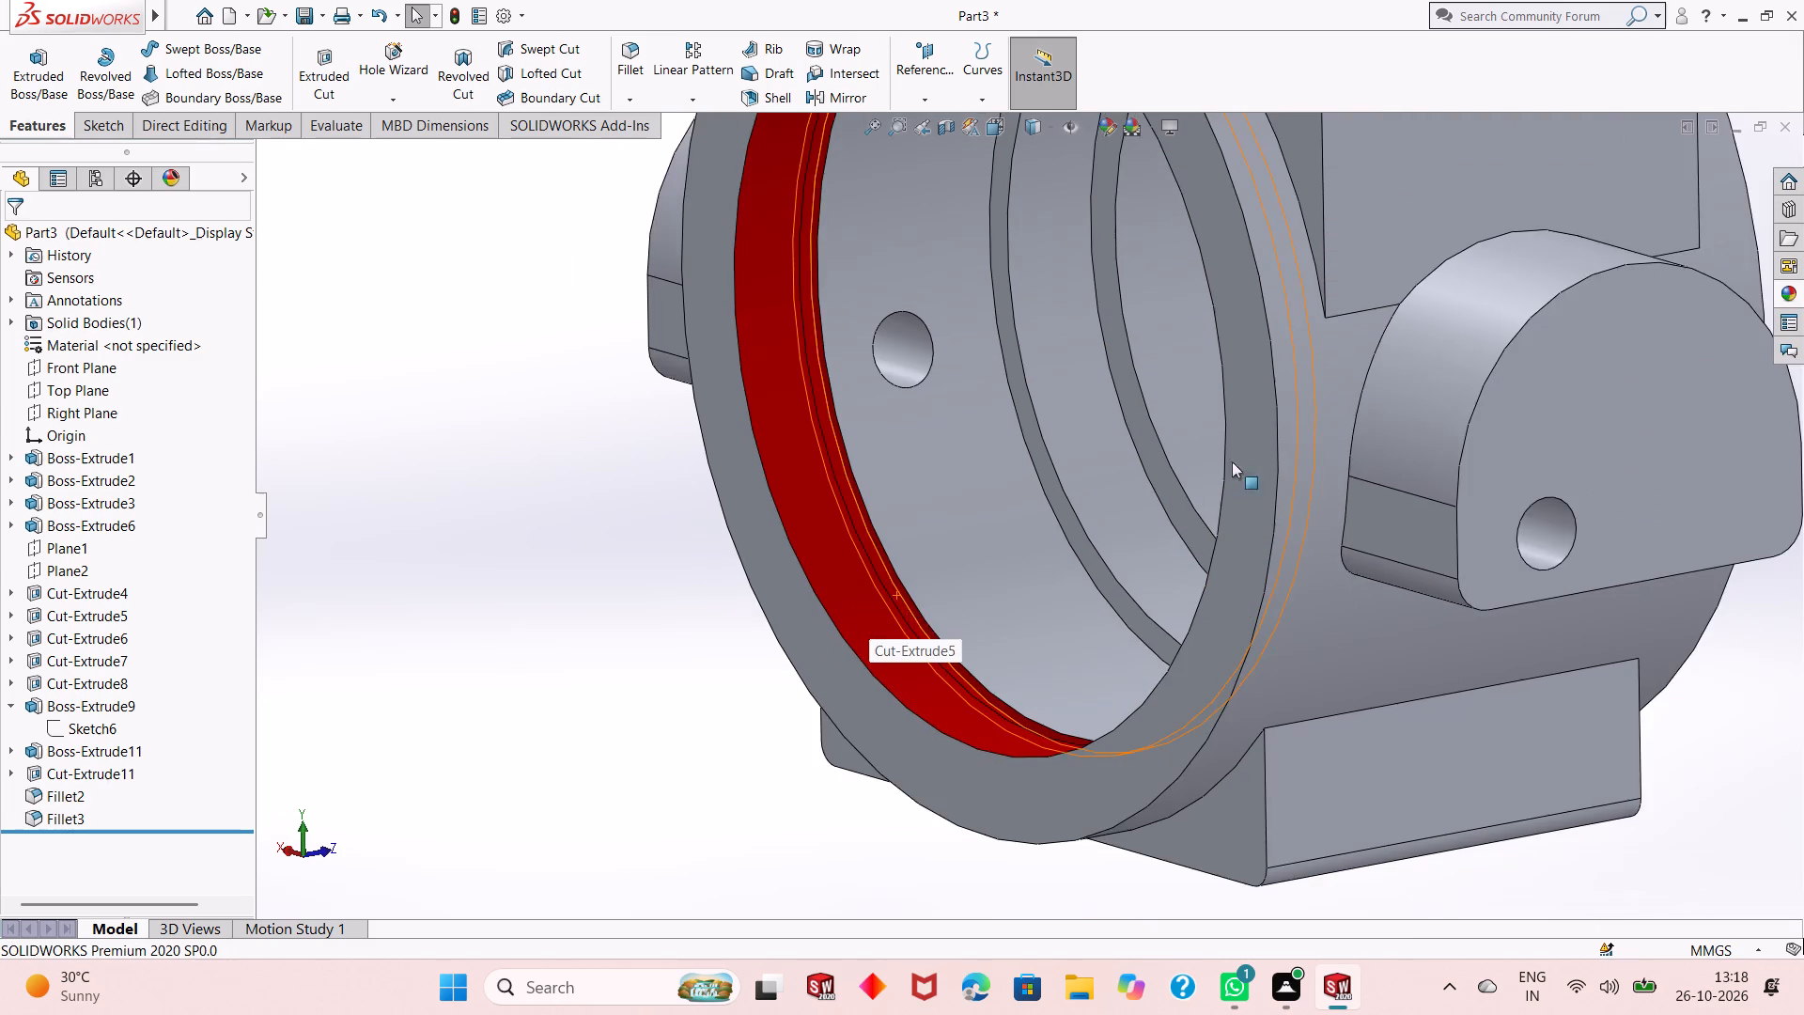
click(1782, 299)
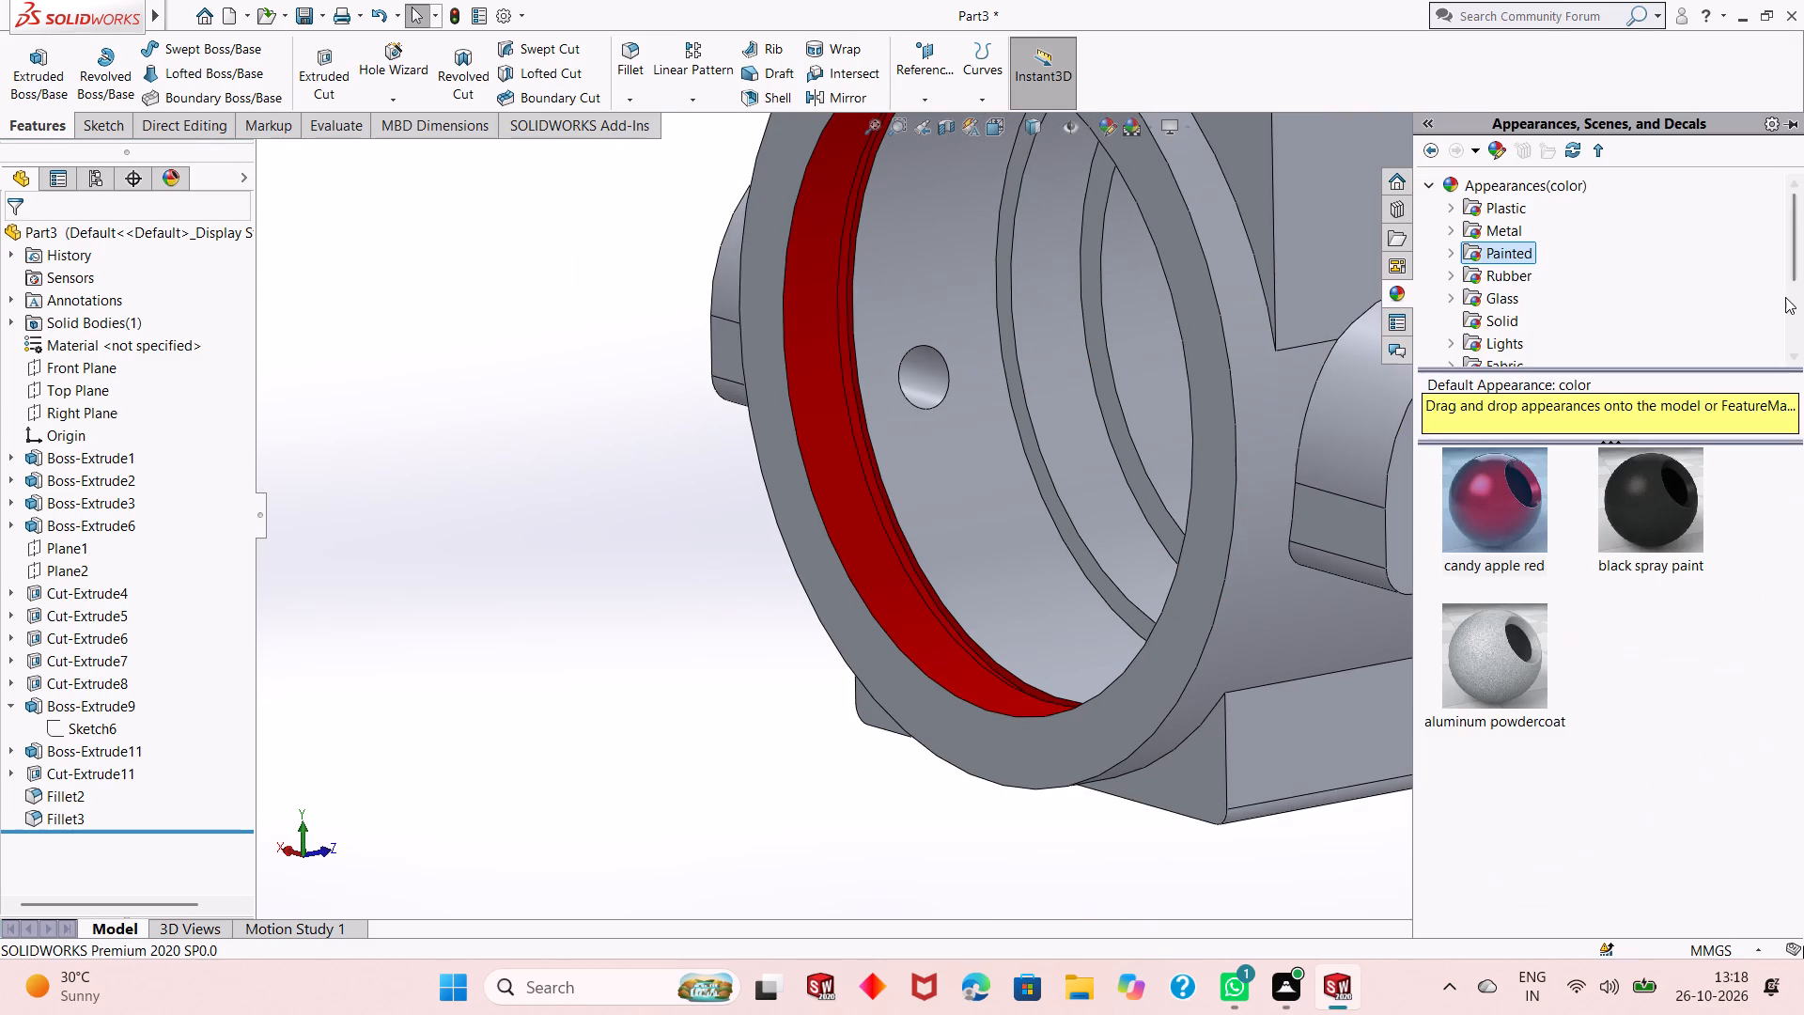
drag(1534, 501, 1020, 531)
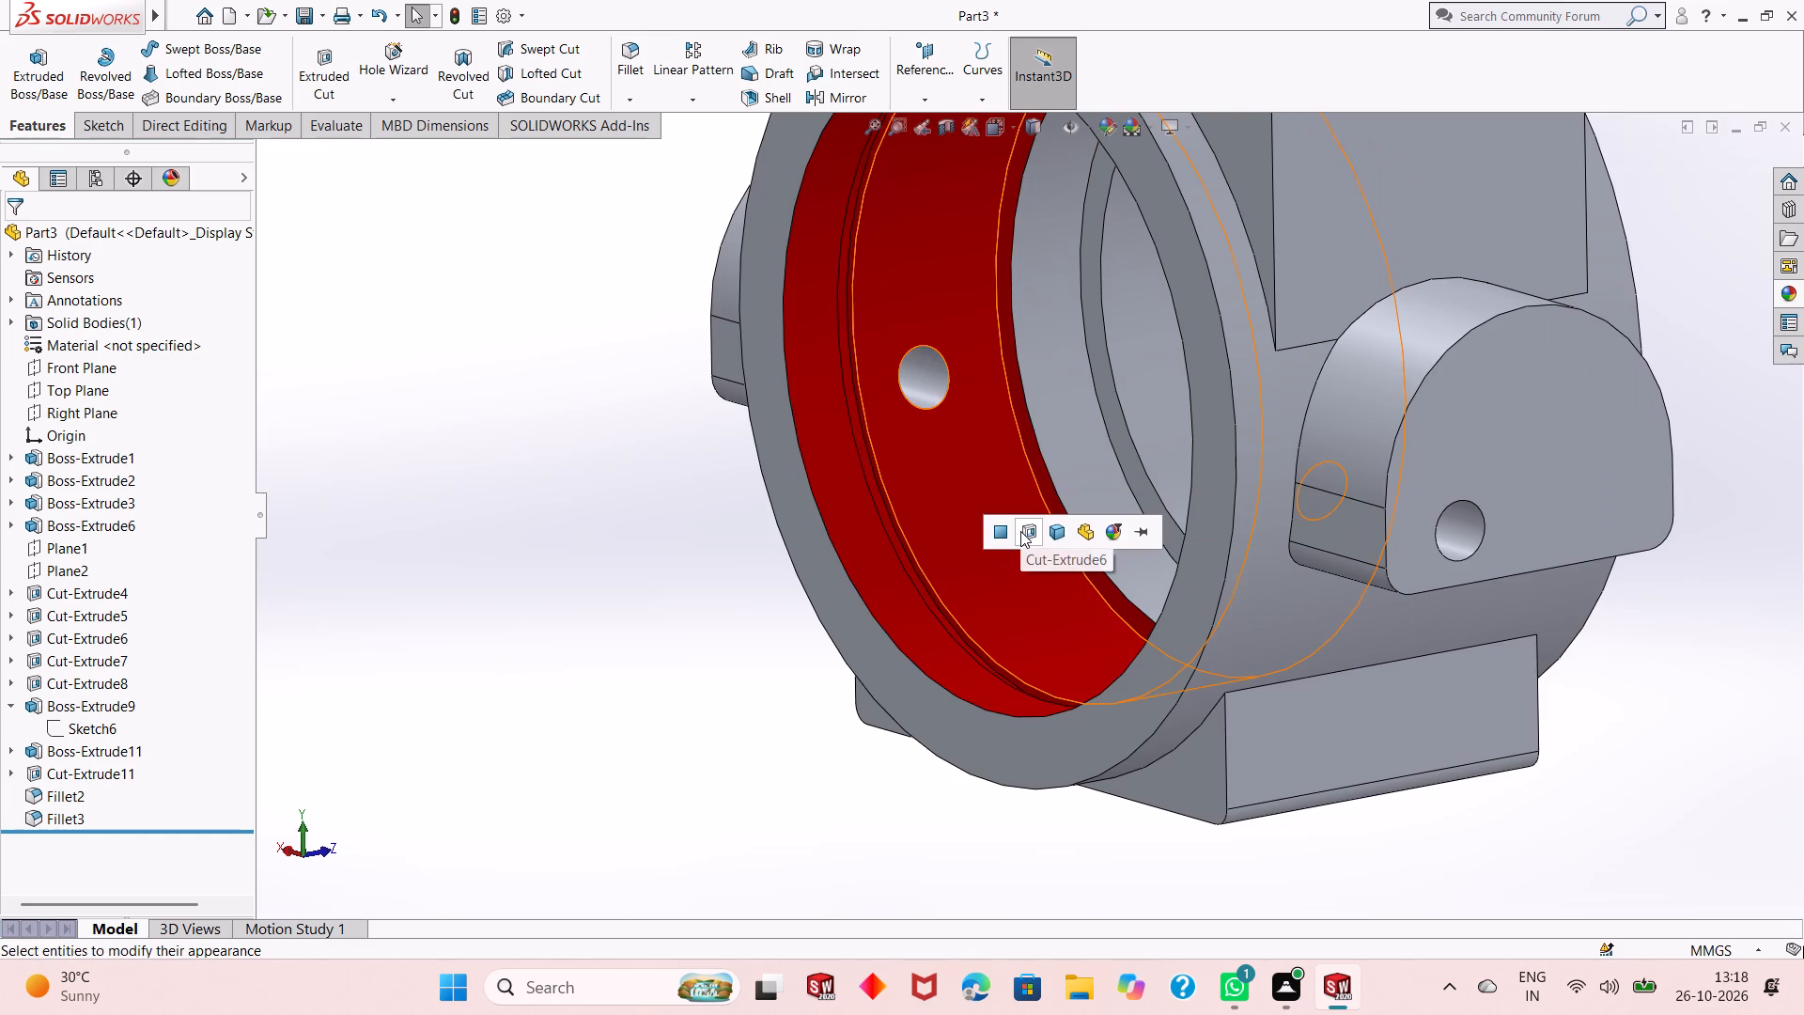
click(1020, 531)
Apply candy apple red to the Cut-Extrude7 feature, the bore step behind the wide red section.
scroll(1020, 531, up, 2)
scroll(1131, 463, down, 3)
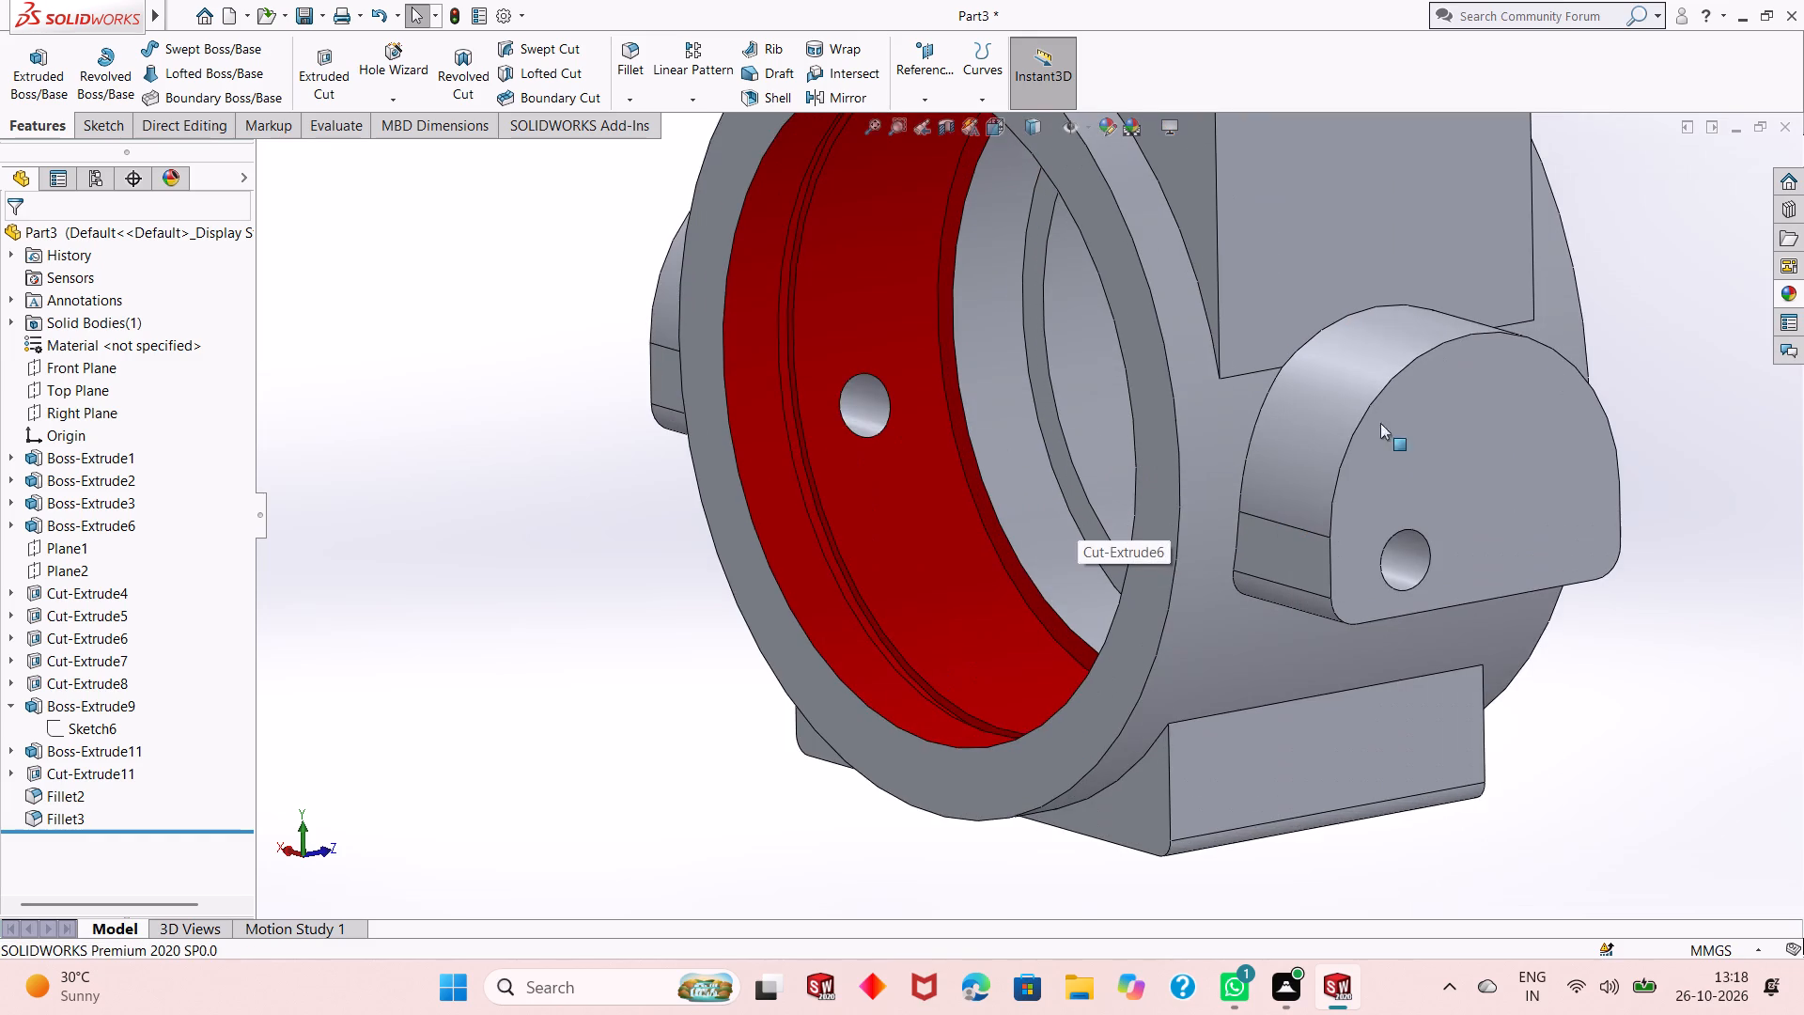
click(1786, 290)
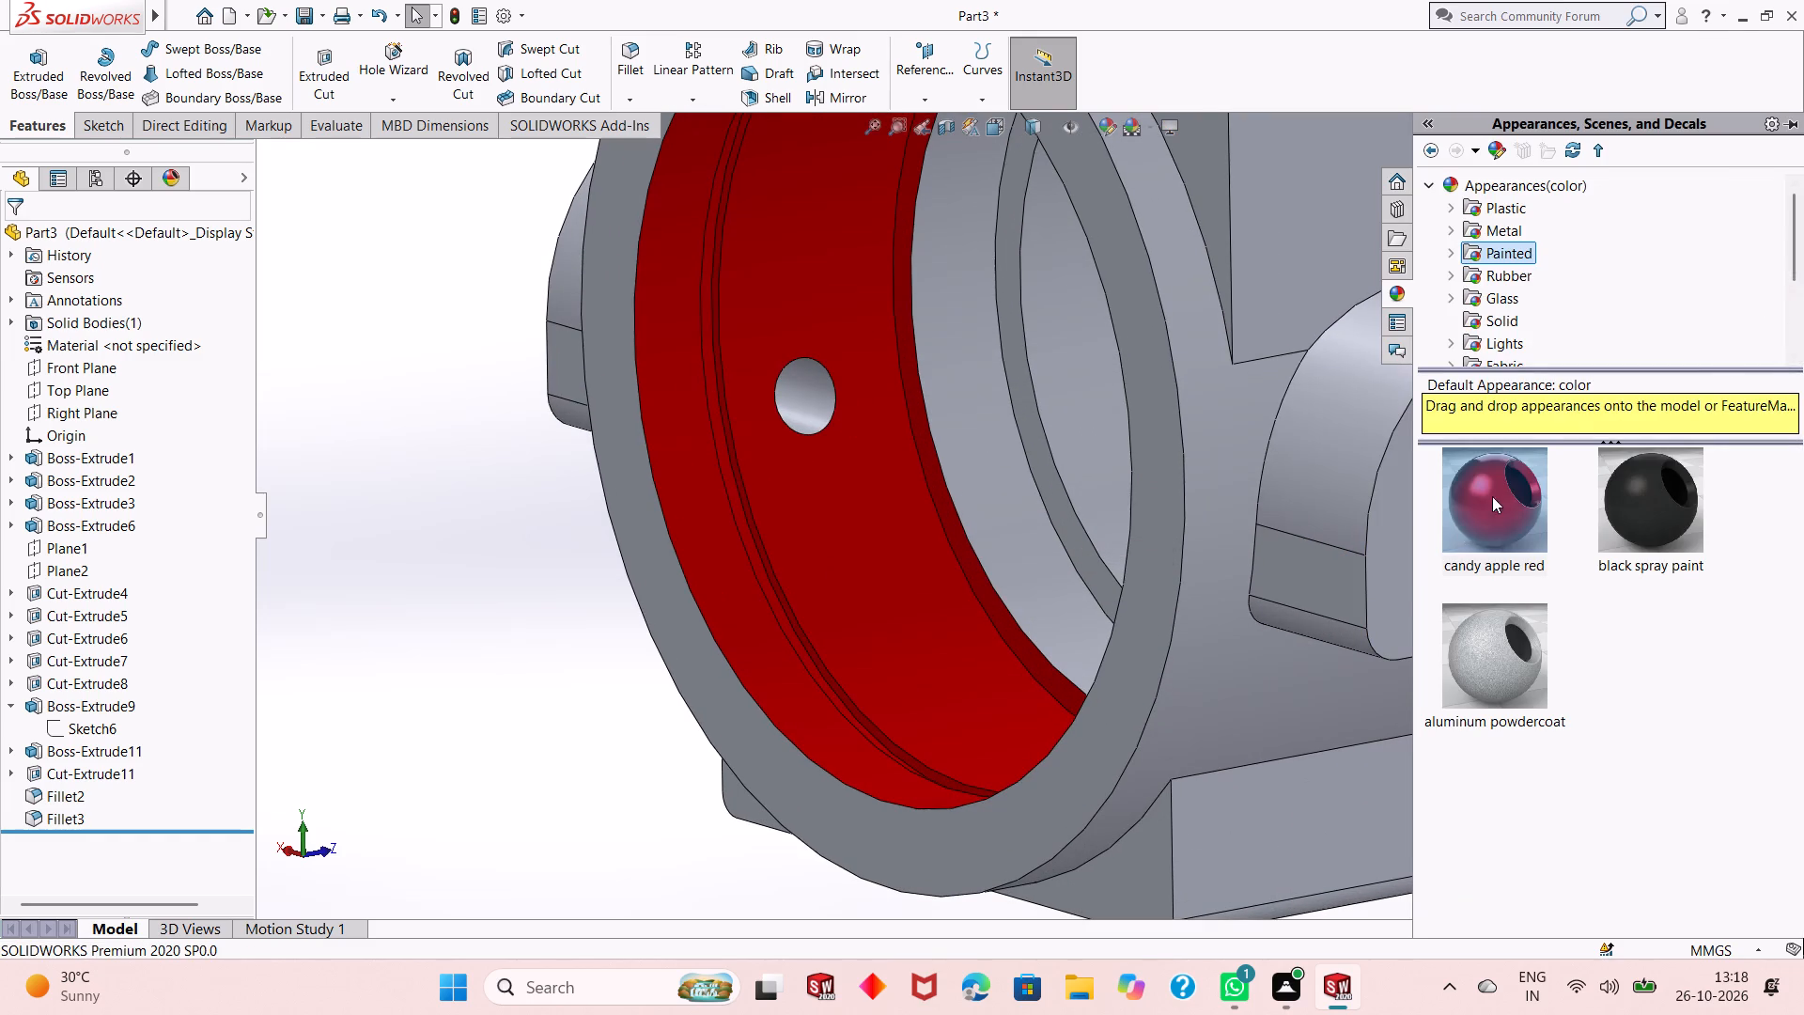
drag(1492, 496, 1034, 541)
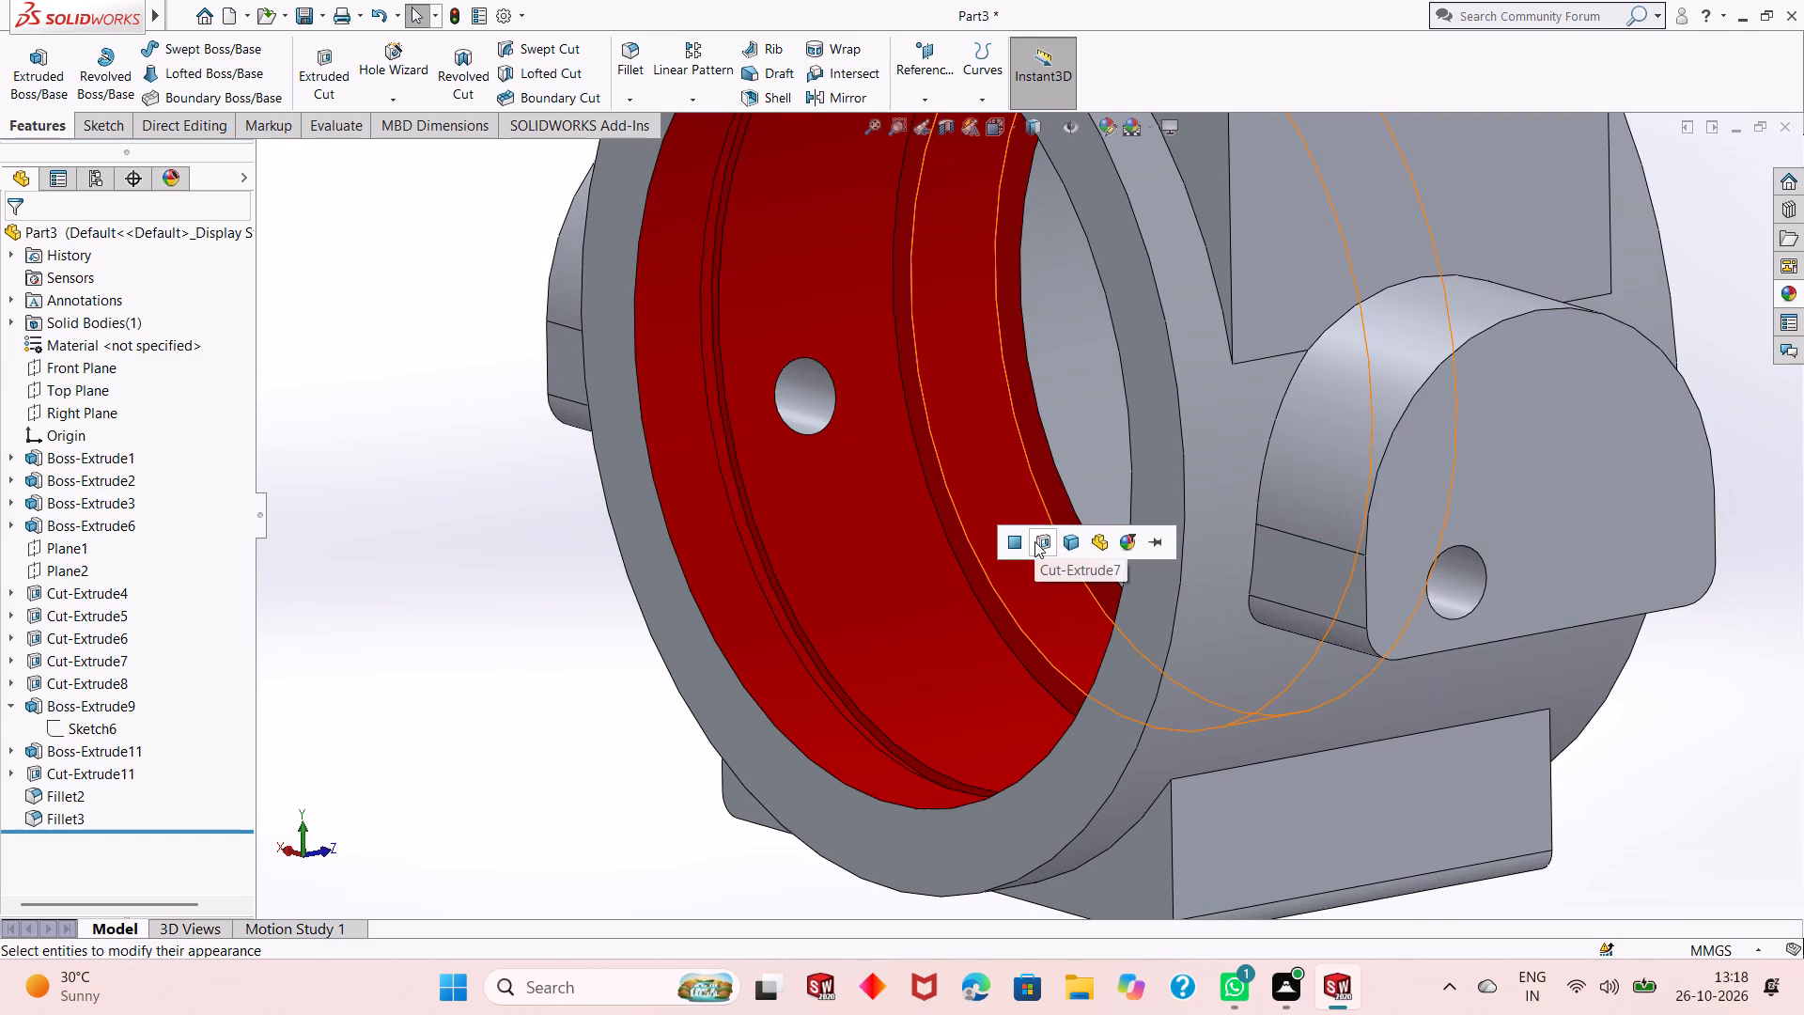
click(1033, 541)
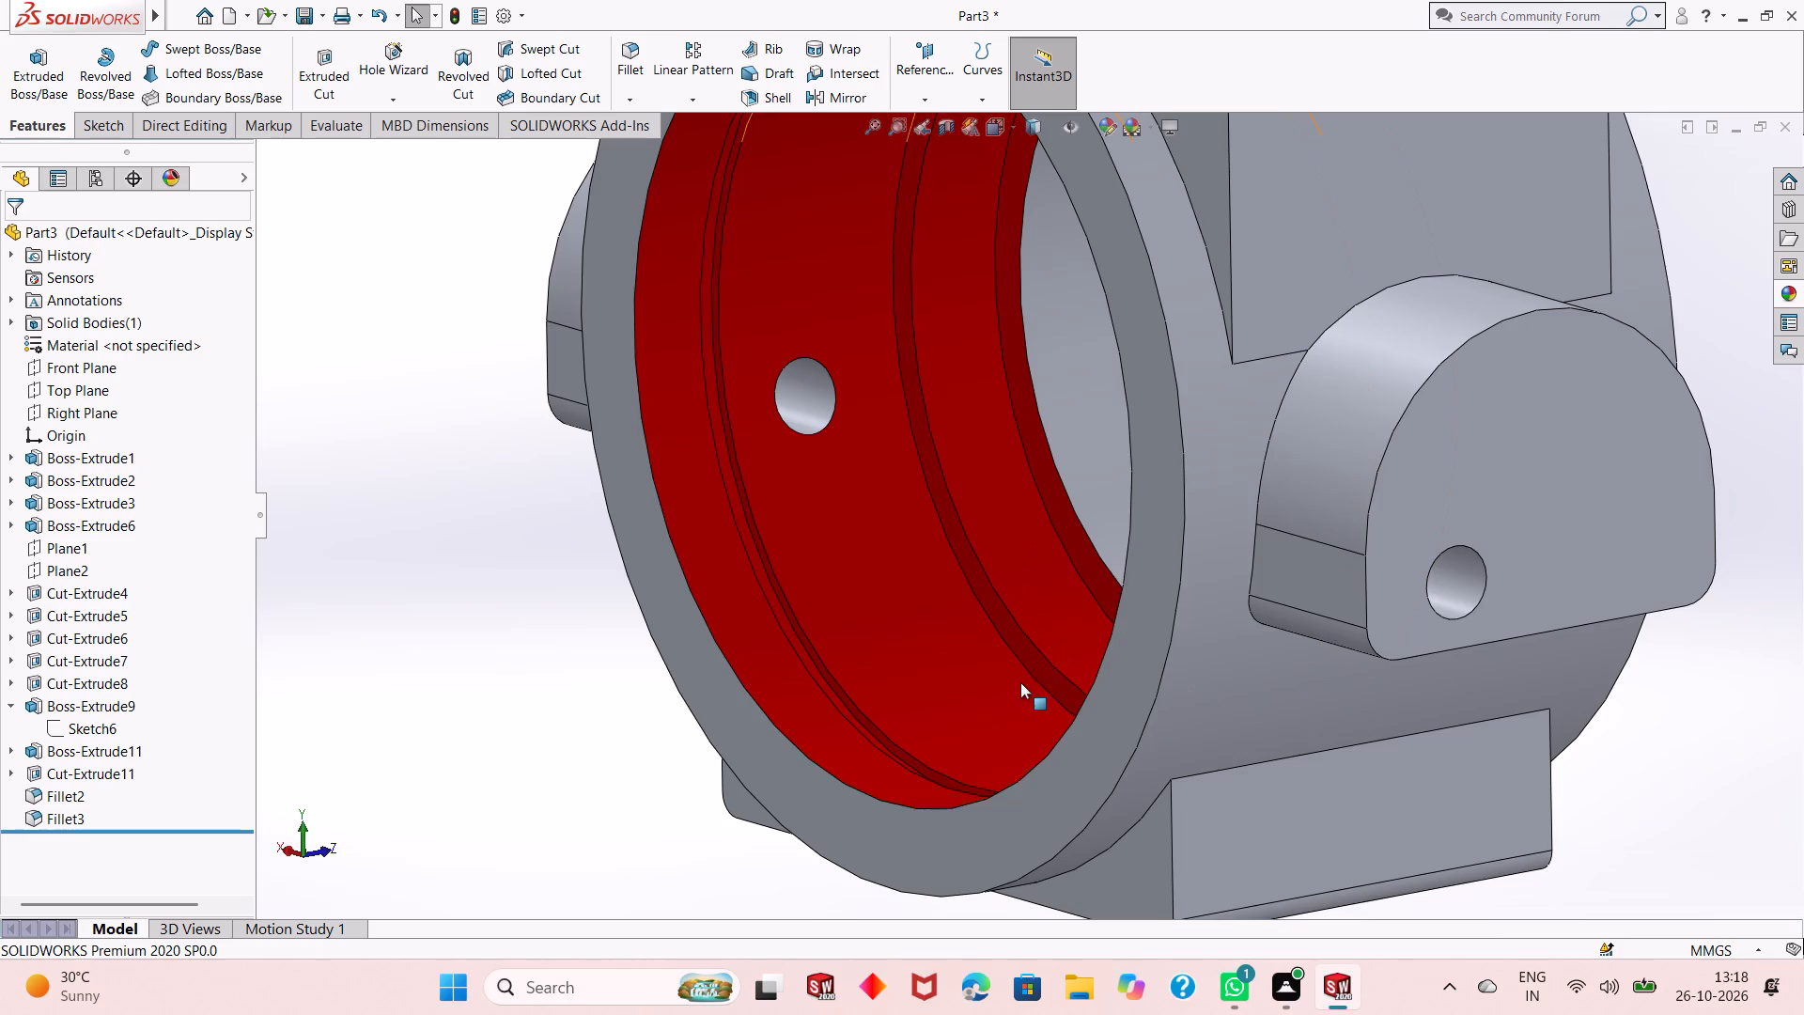
Apply candy apple red to the Cut-Extrude8 feature, the innermost grey bore section behind the red steps.
middle_drag(1019, 661, 1054, 653)
scroll(1094, 402, down, 2)
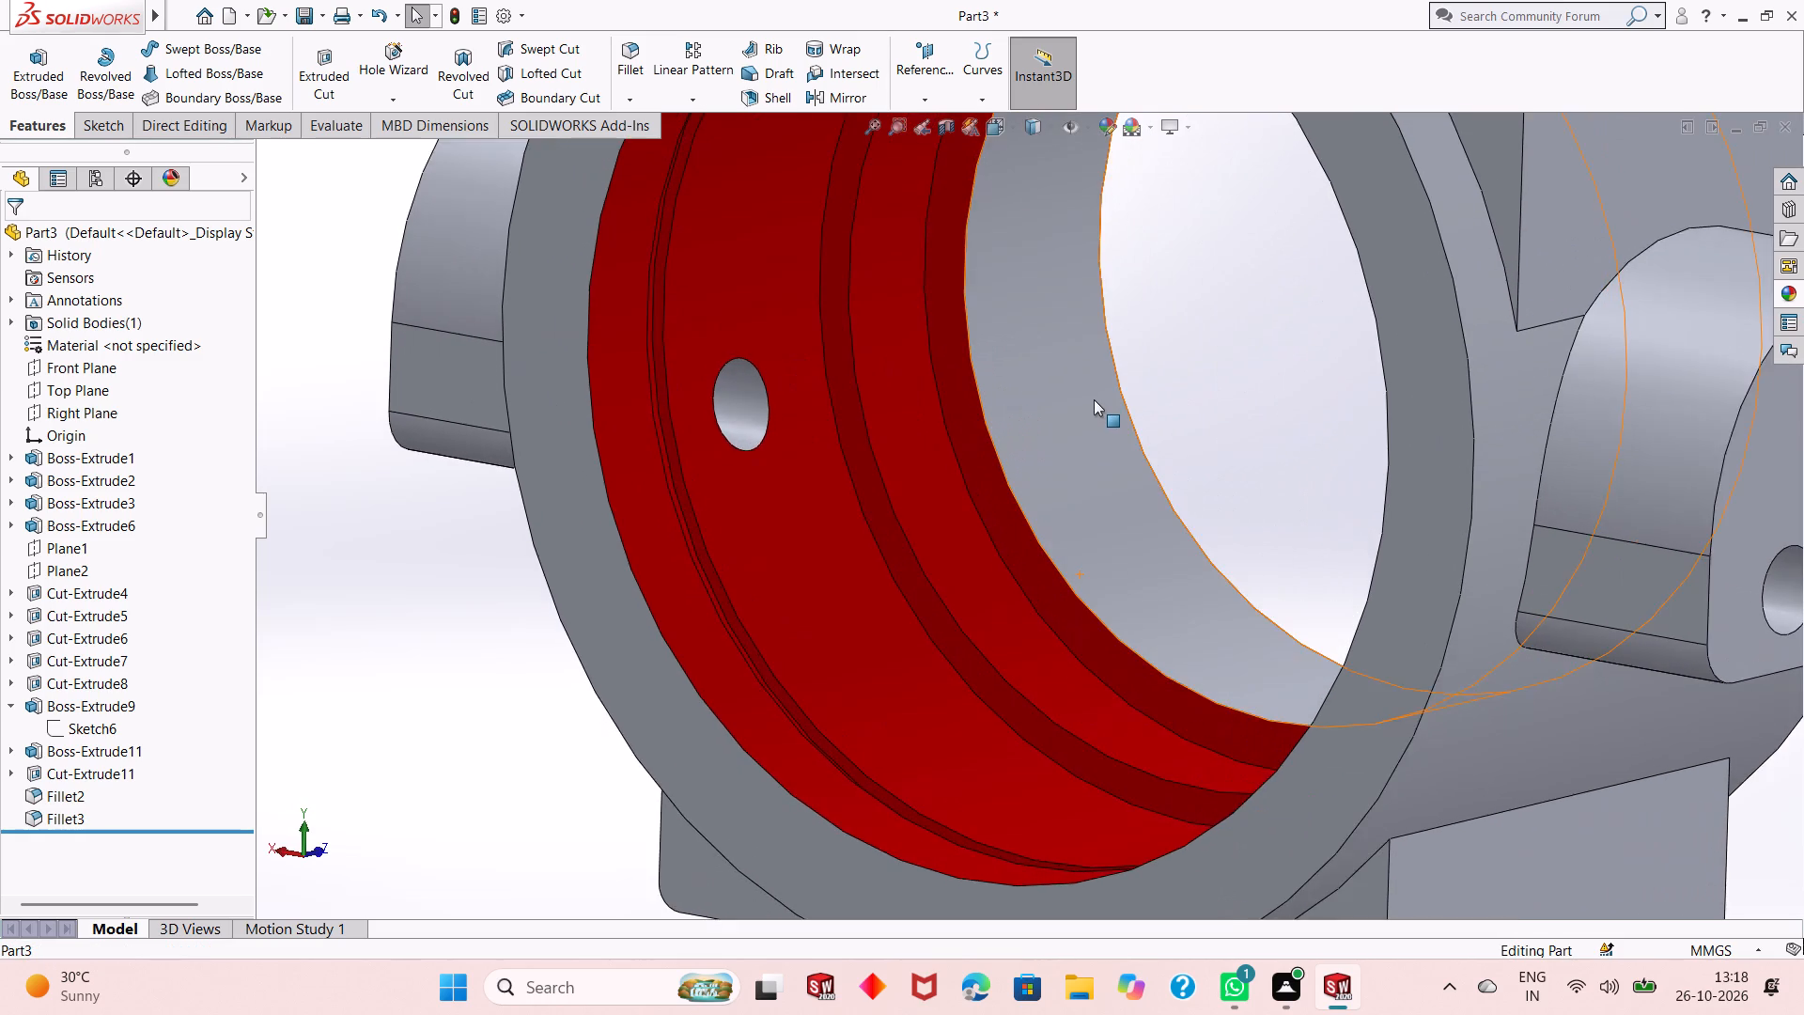
click(1787, 293)
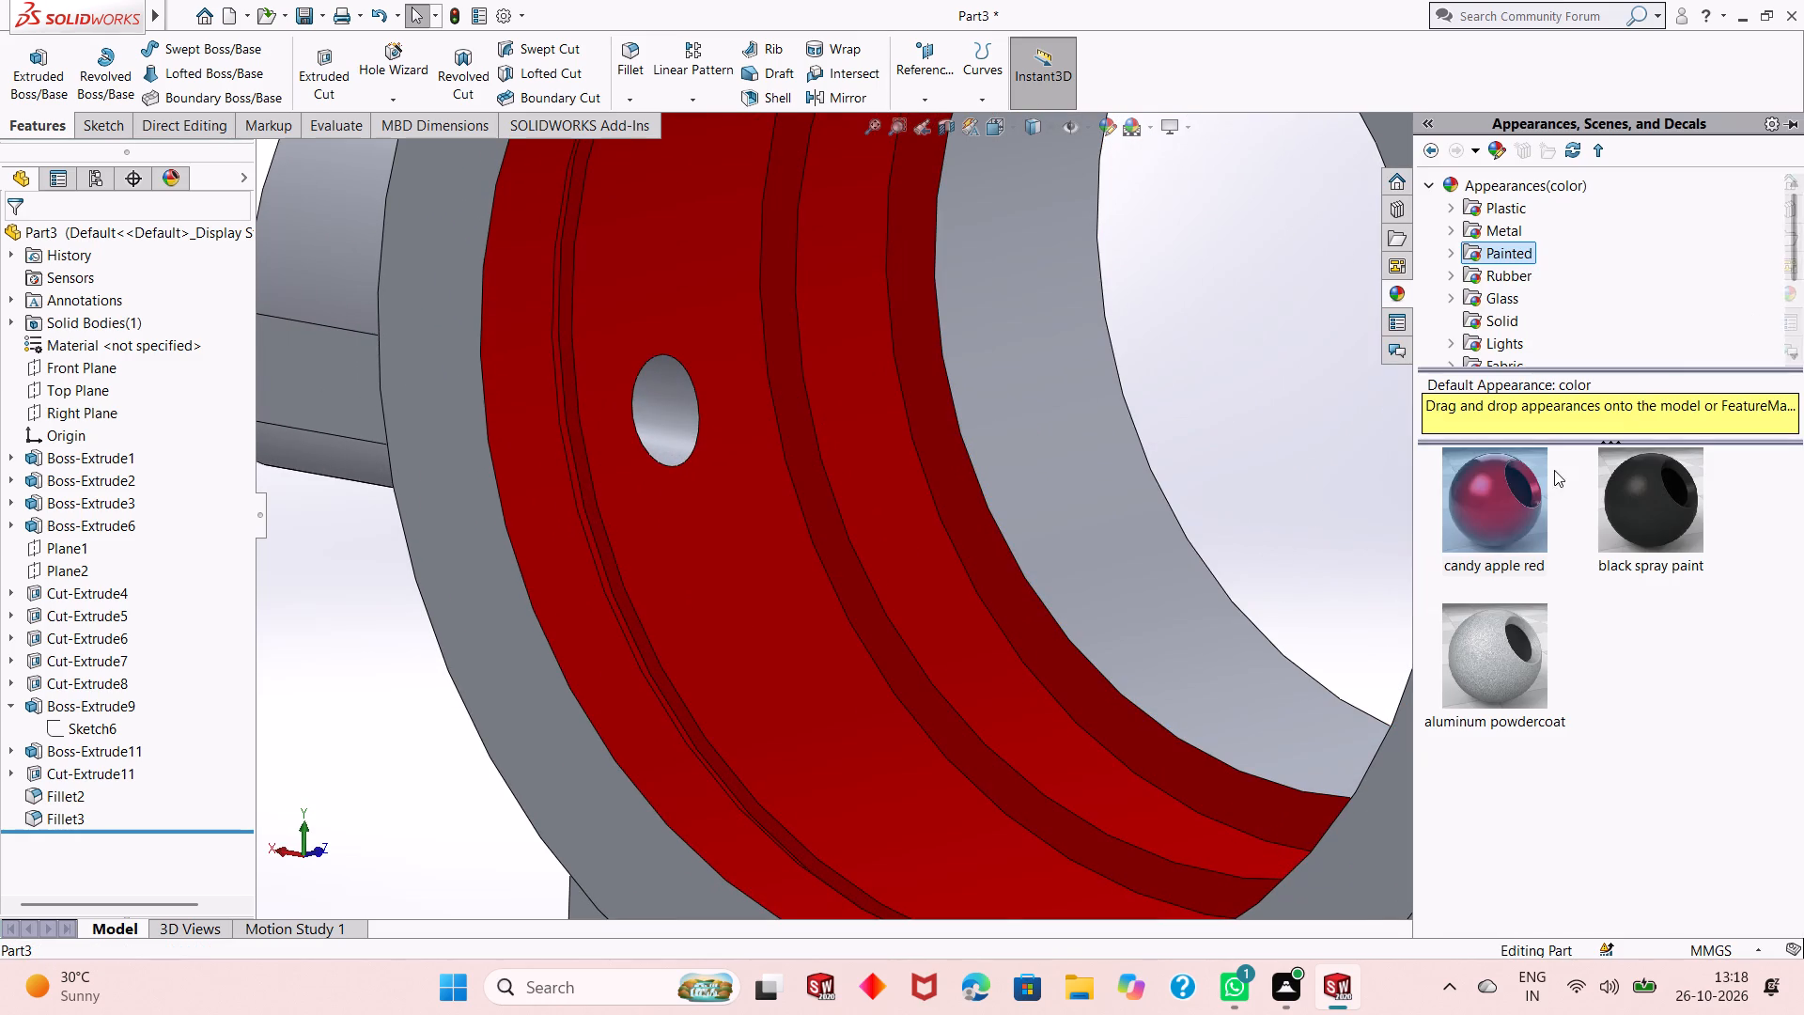
drag(1510, 490, 1174, 566)
click(1174, 566)
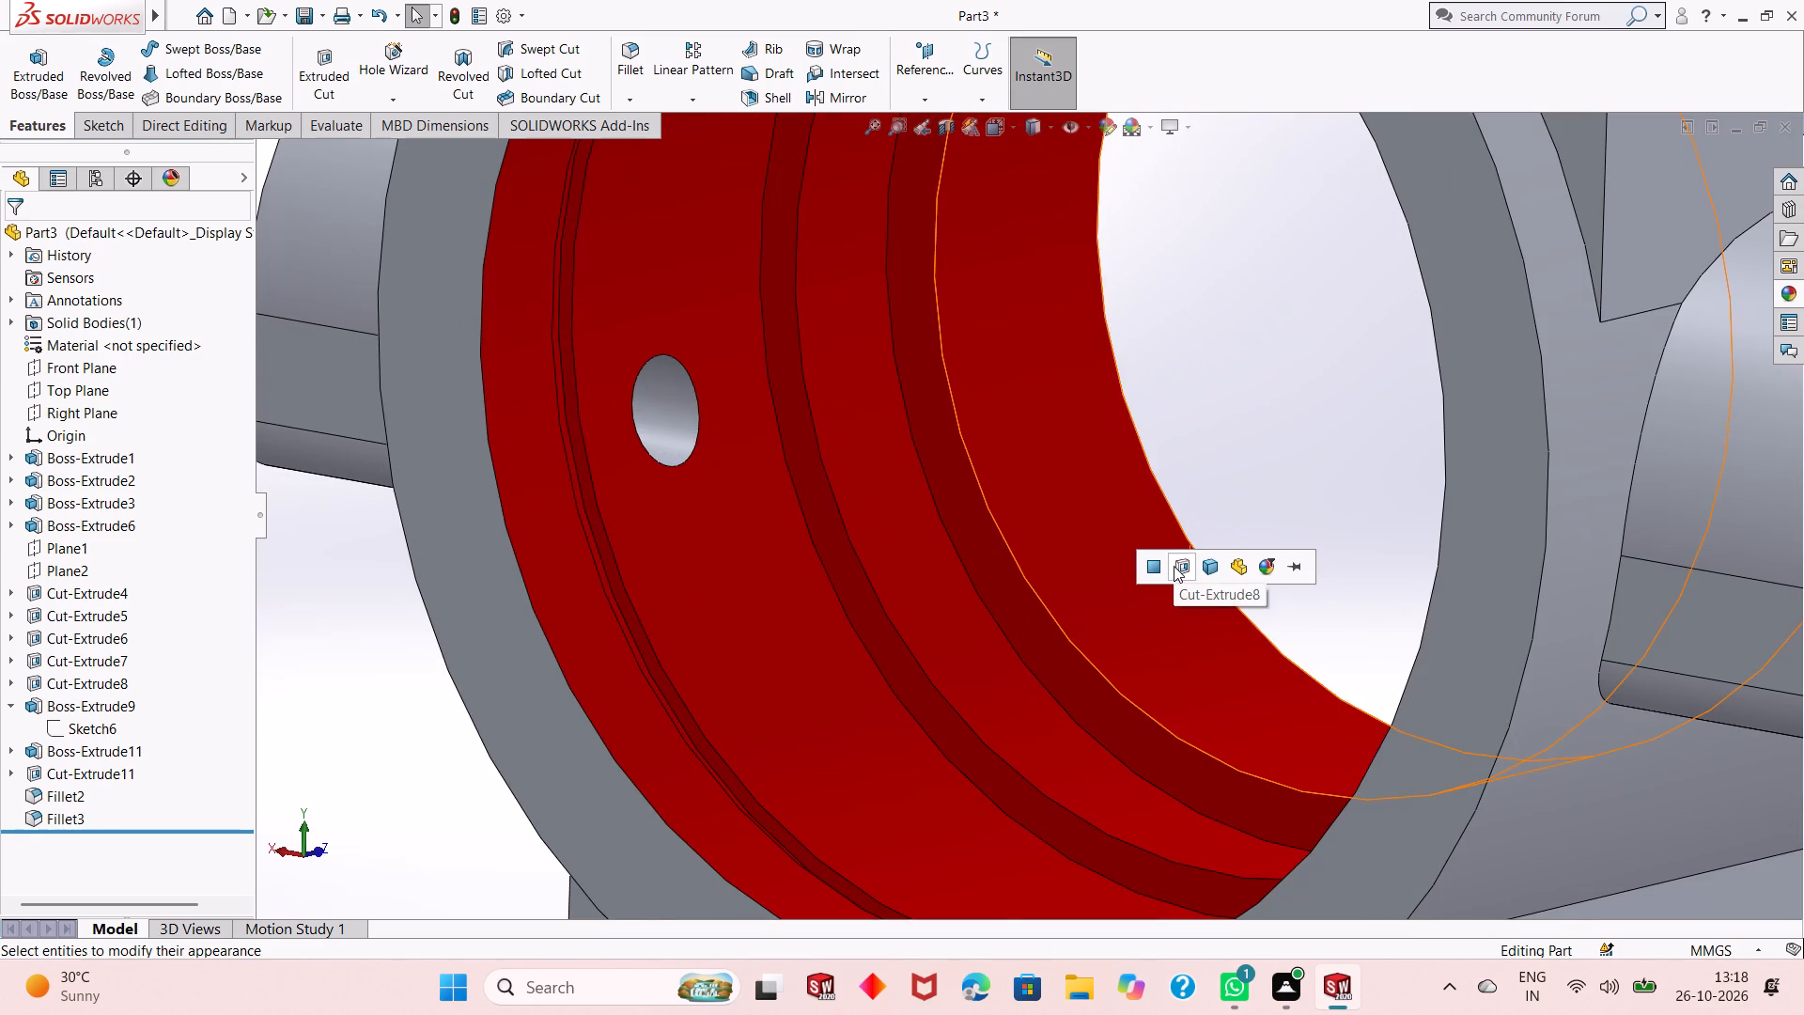
Apply candy apple red to only the flat outer D-shaped face of the Boss-Extrude11 side lug.
scroll(1070, 640, up, 6)
middle_drag(1250, 559, 1075, 593)
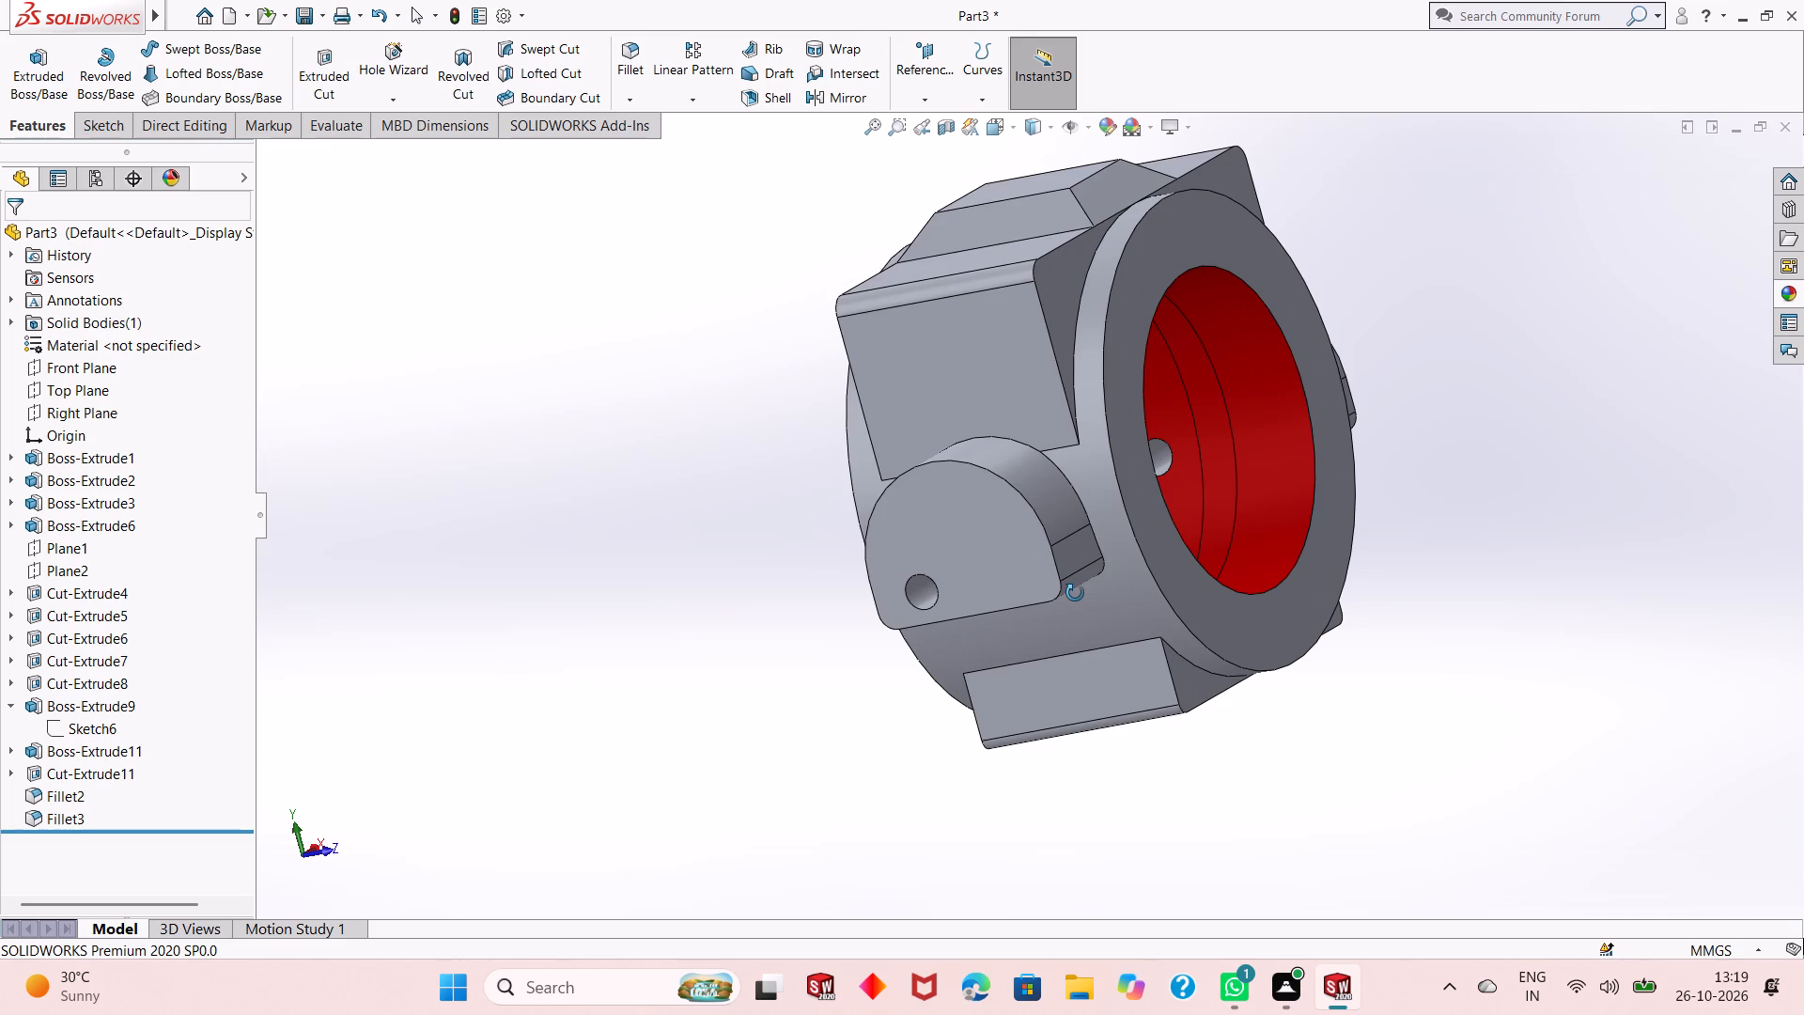
middle_drag(1075, 593, 1198, 532)
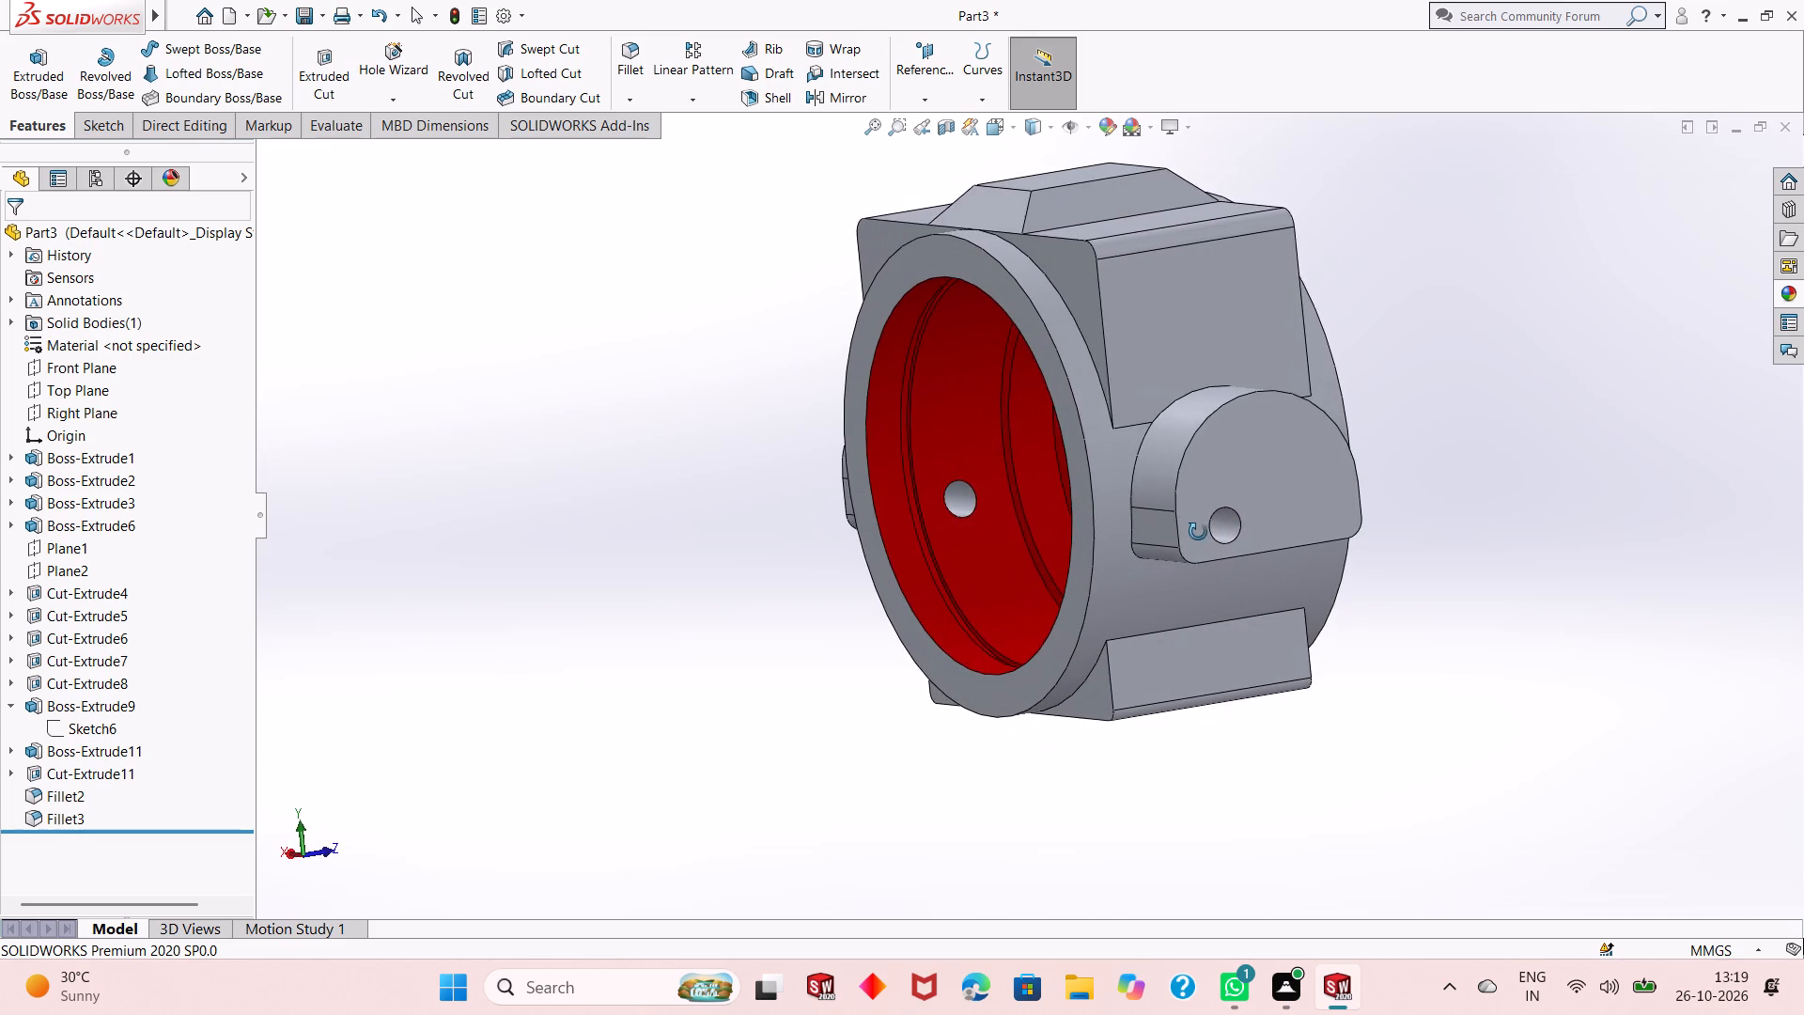
middle_drag(1198, 532, 1212, 558)
scroll(1324, 471, down, 1)
click(1791, 292)
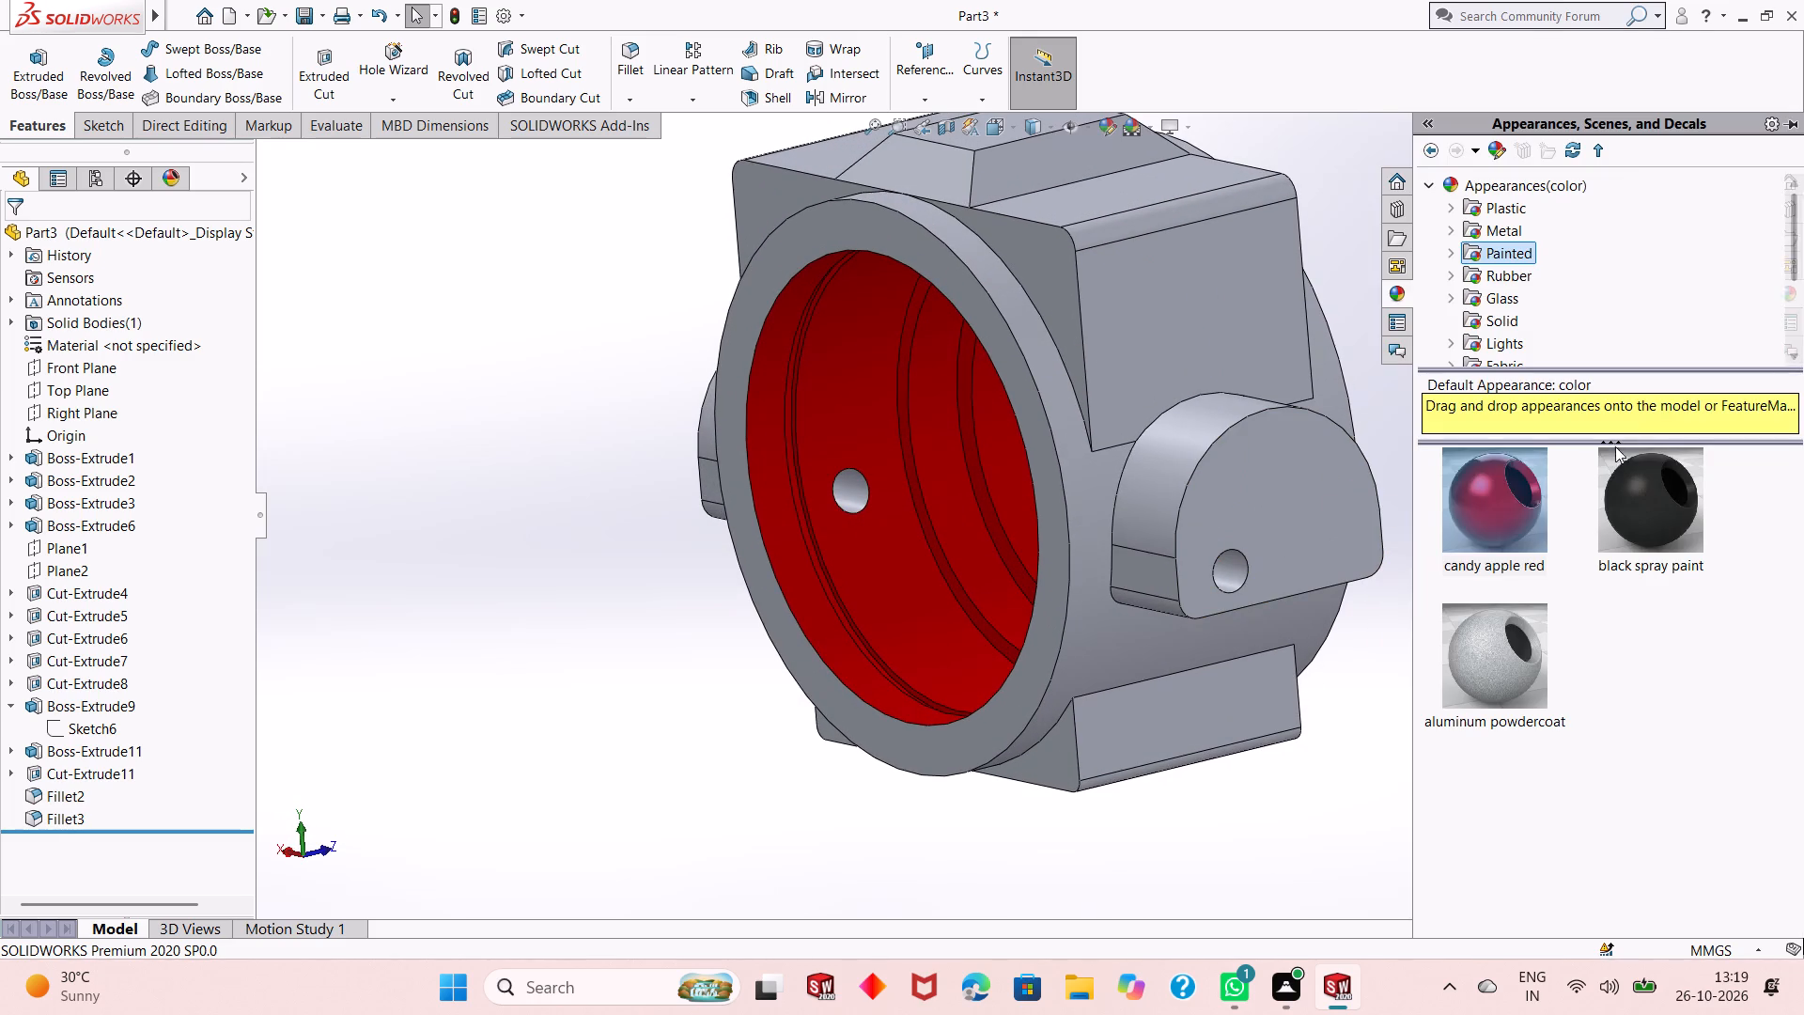
drag(1504, 512, 1335, 524)
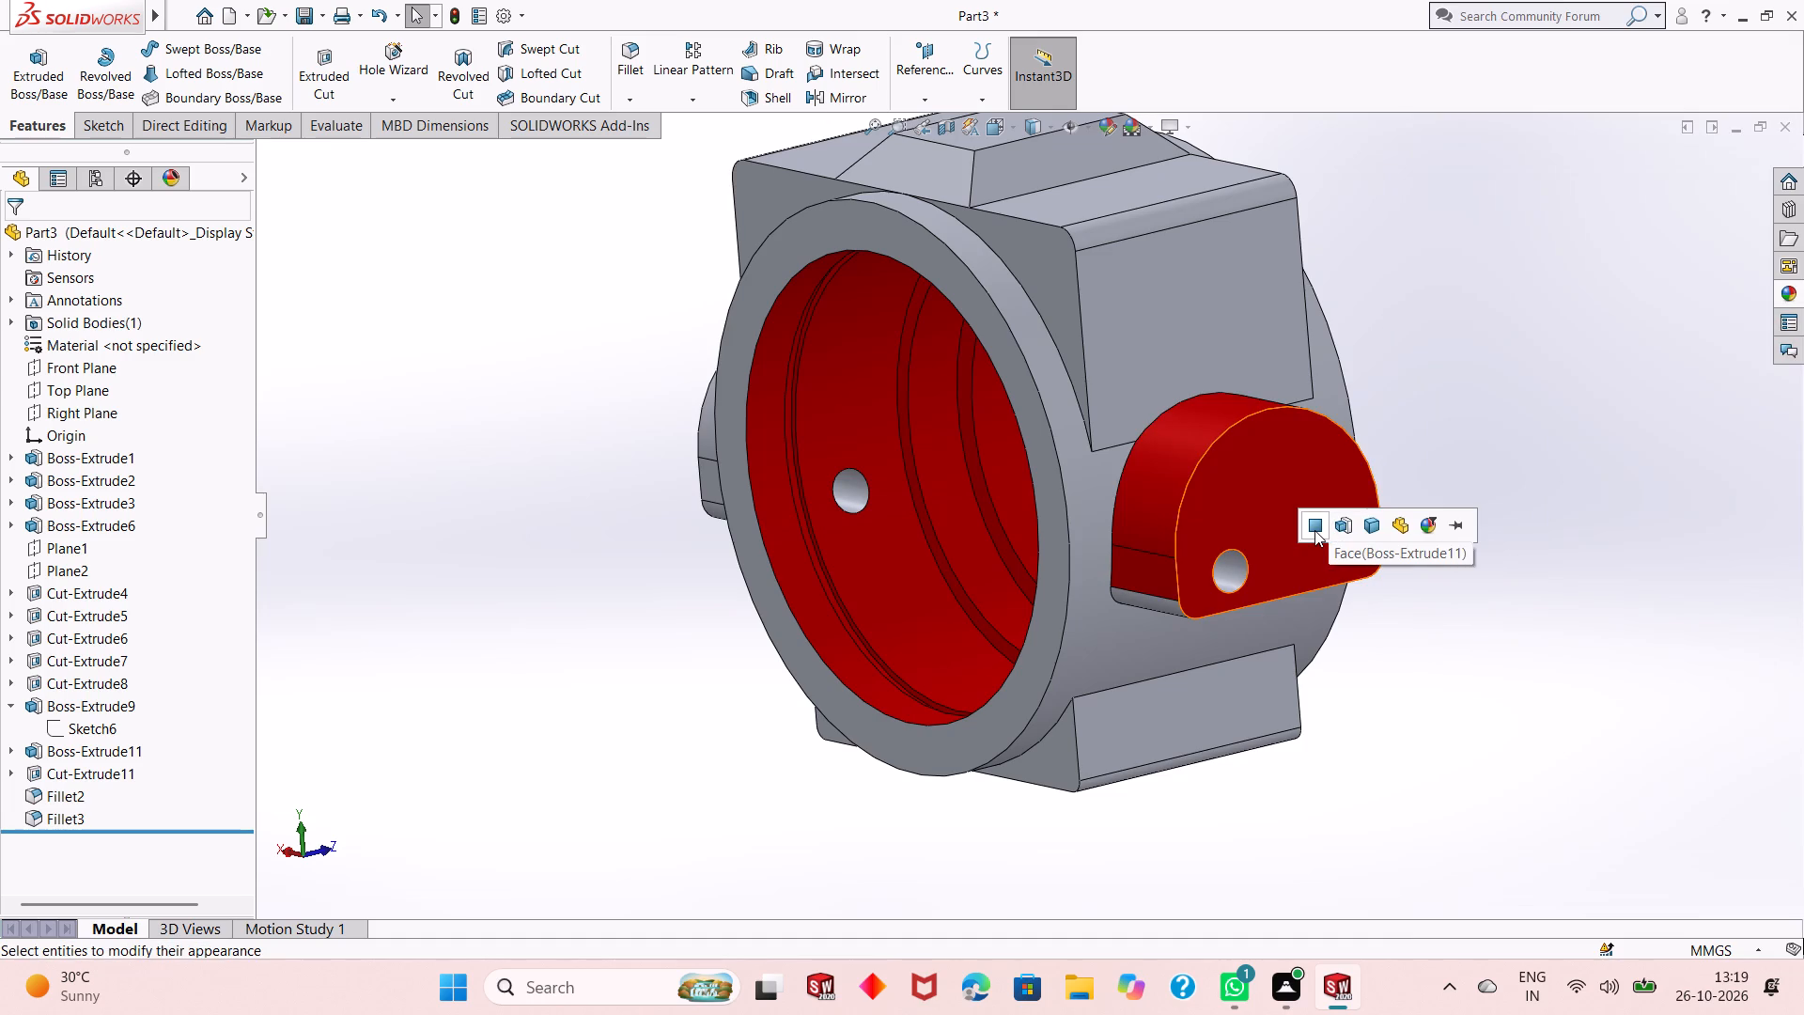
click(1314, 530)
Apply candy apple red to only the flat outer D-shaped face of the opposite side lug.
scroll(1142, 661, up, 2)
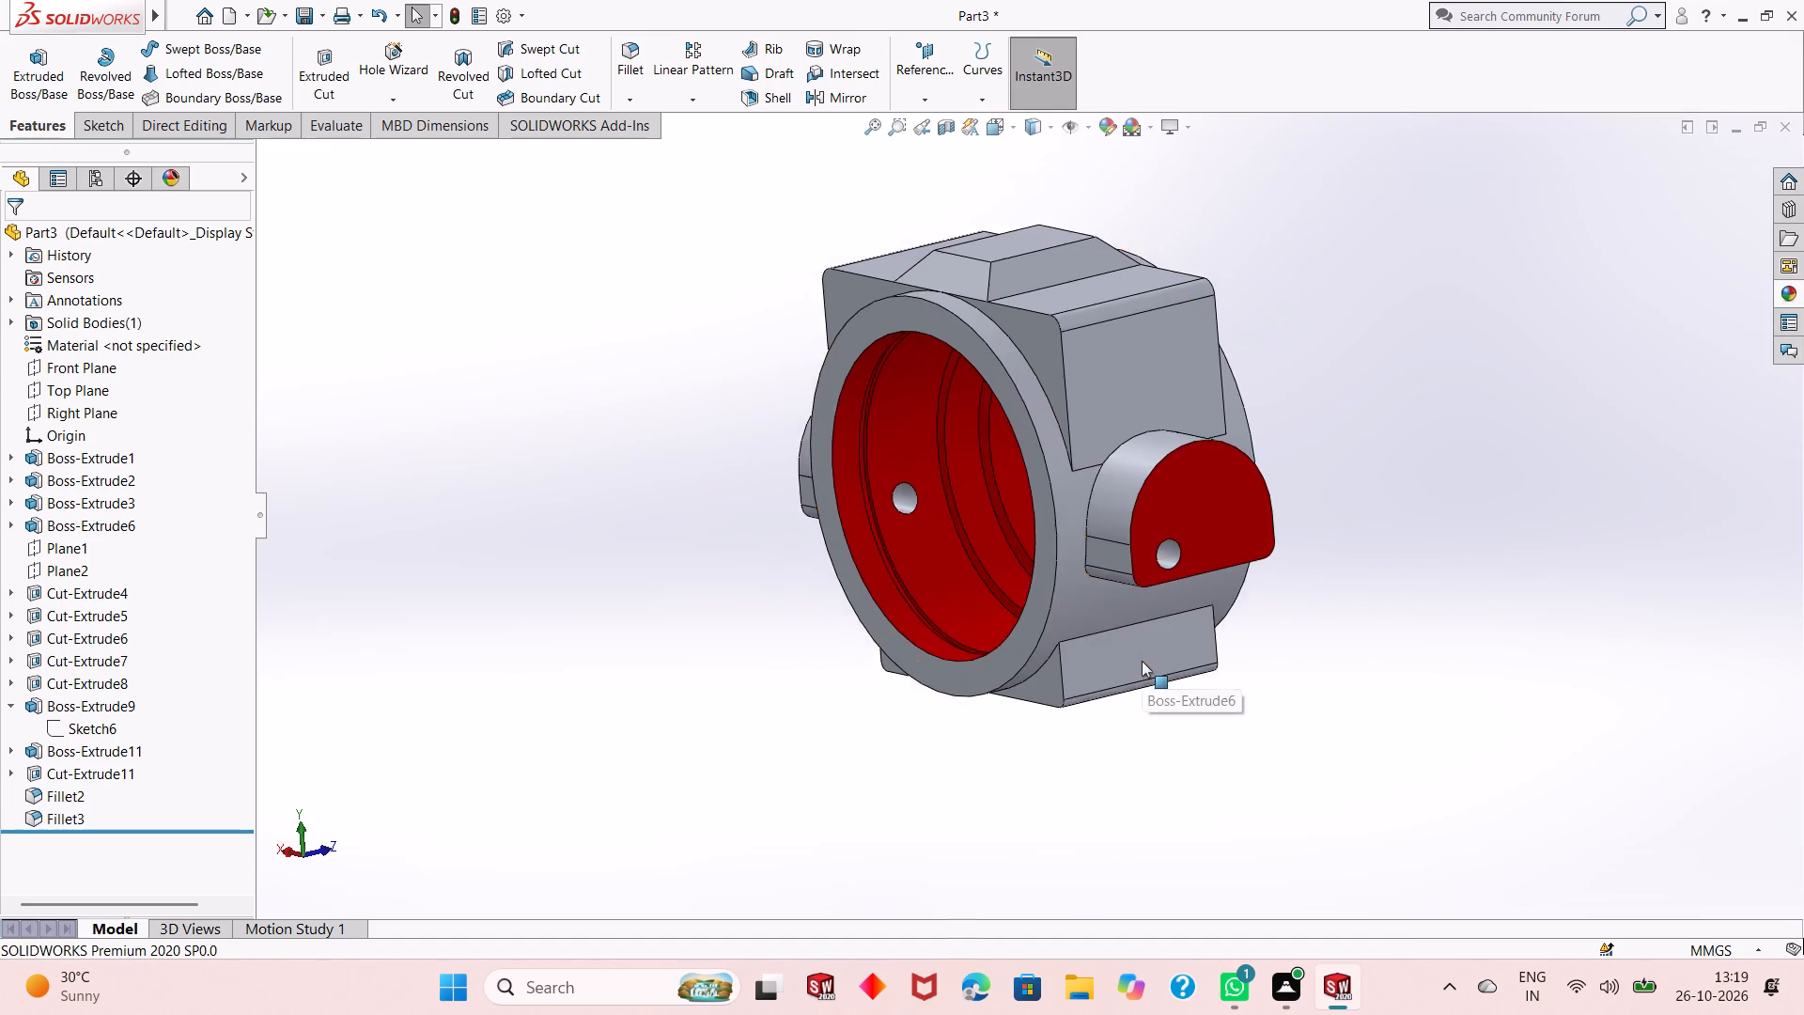
scroll(1142, 661, up, 1)
middle_drag(852, 571, 1135, 509)
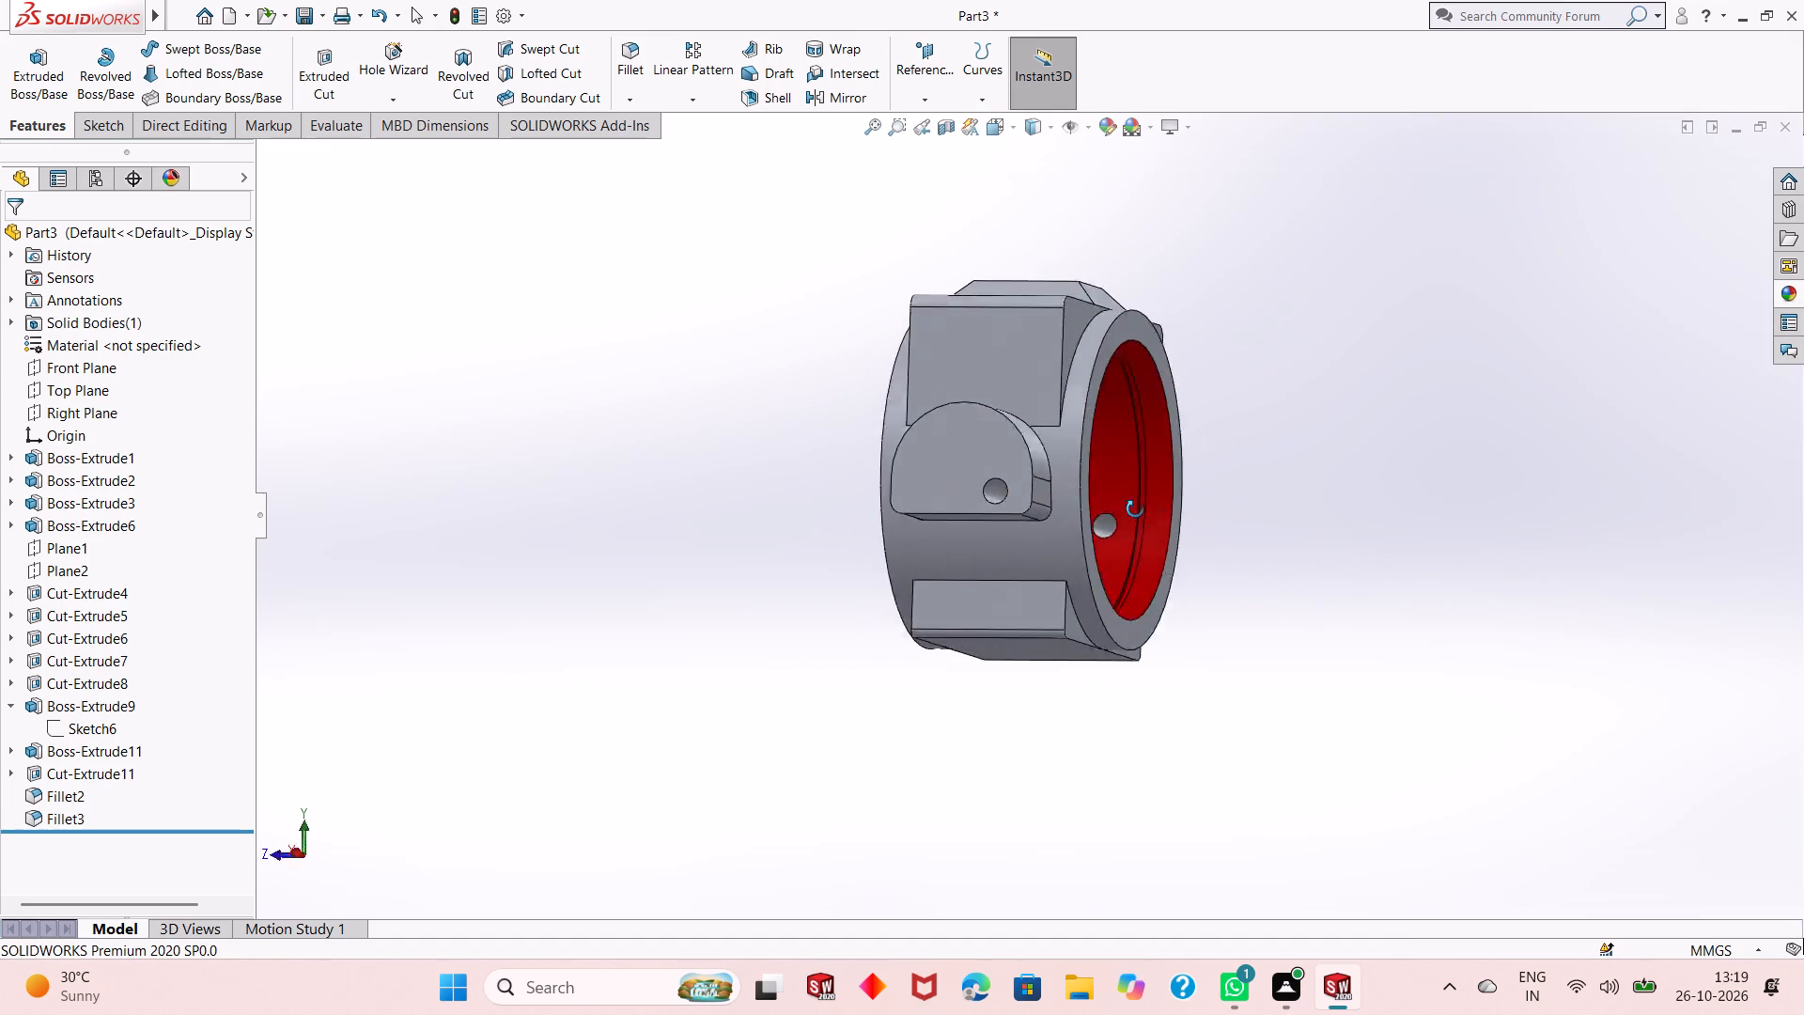
middle_drag(1135, 509, 1301, 567)
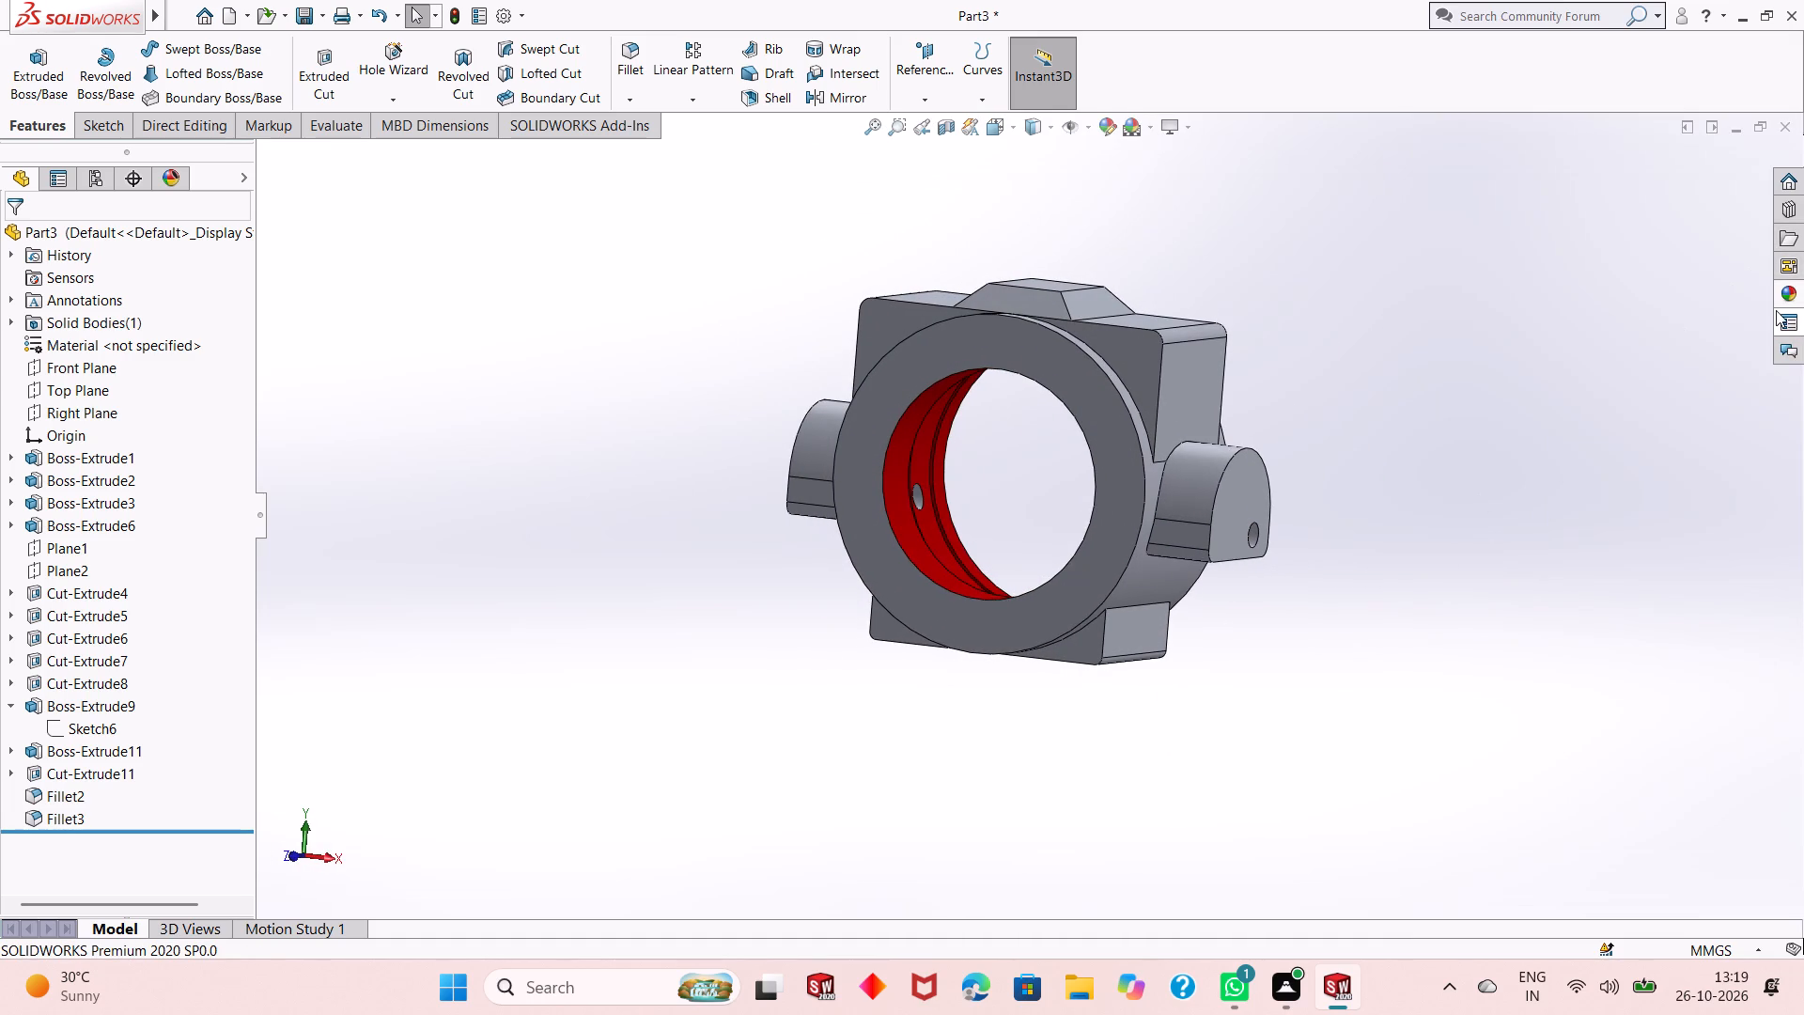
click(1788, 300)
drag(1495, 508, 1285, 525)
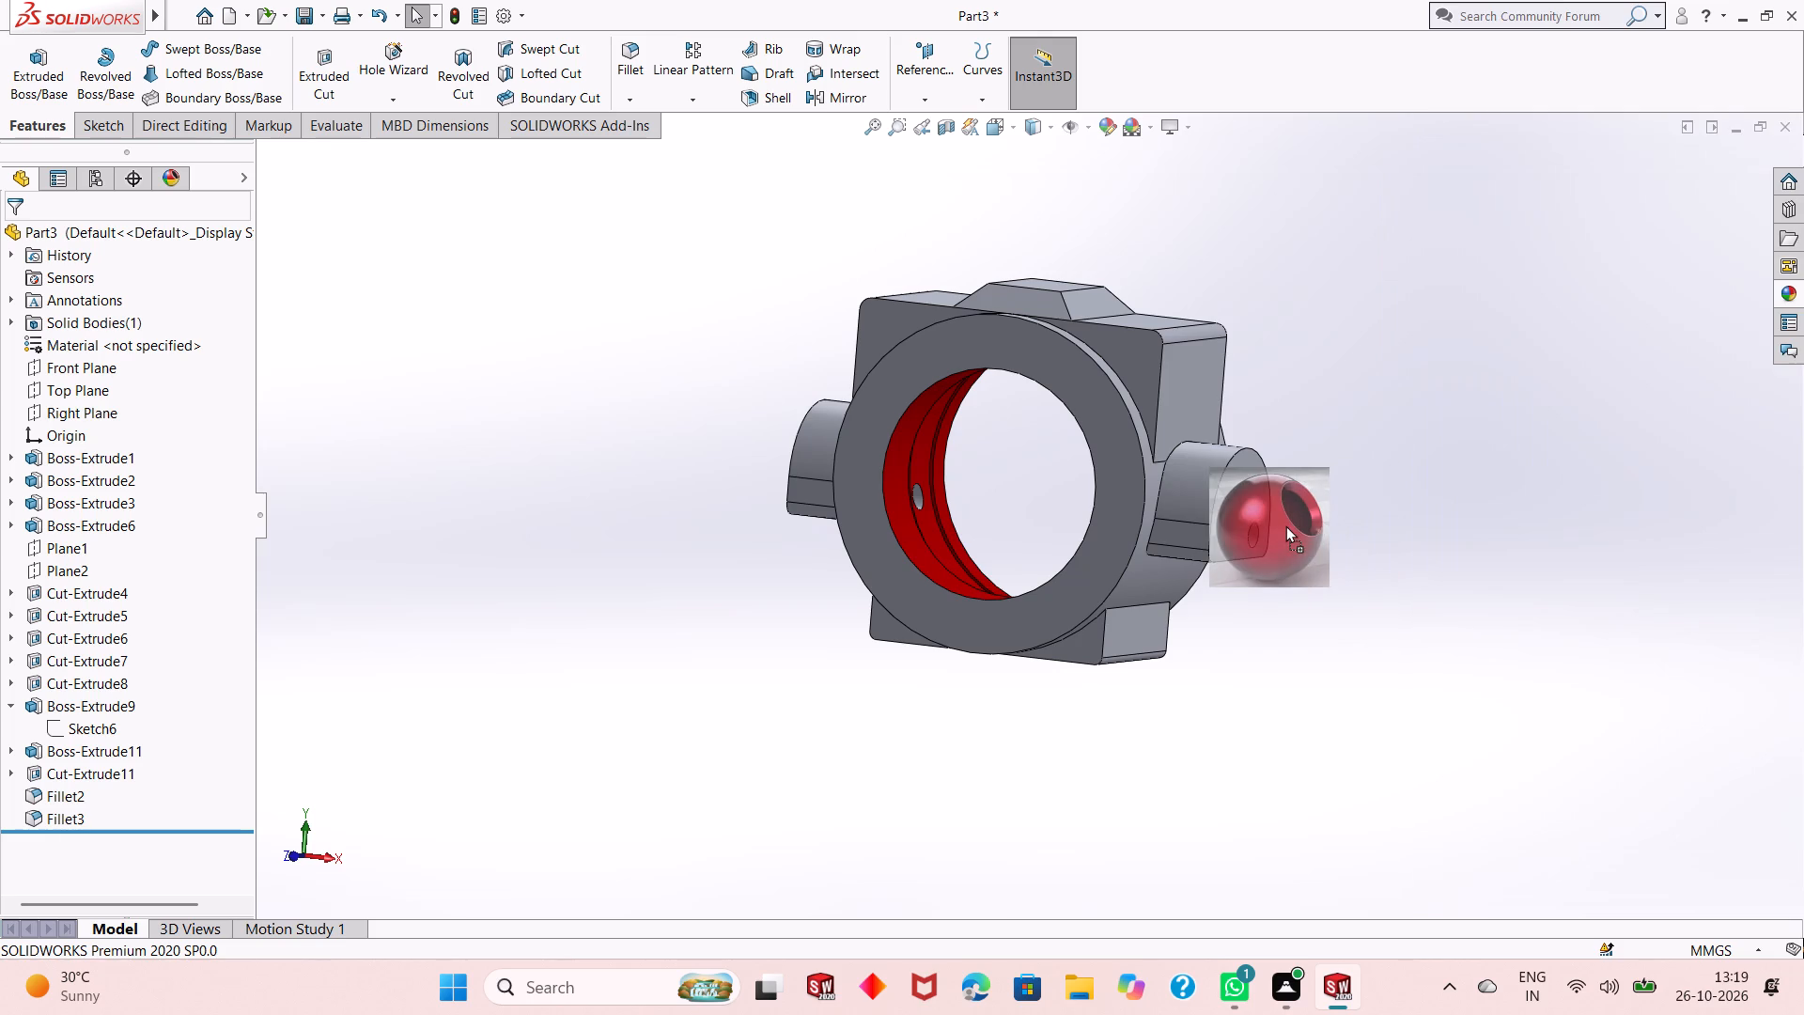
drag(1285, 525, 1246, 492)
click(1246, 492)
Examine the coloured bore steps in a planar section view on the Right Plane, and turn the section view off.
scroll(1193, 588, up, 1)
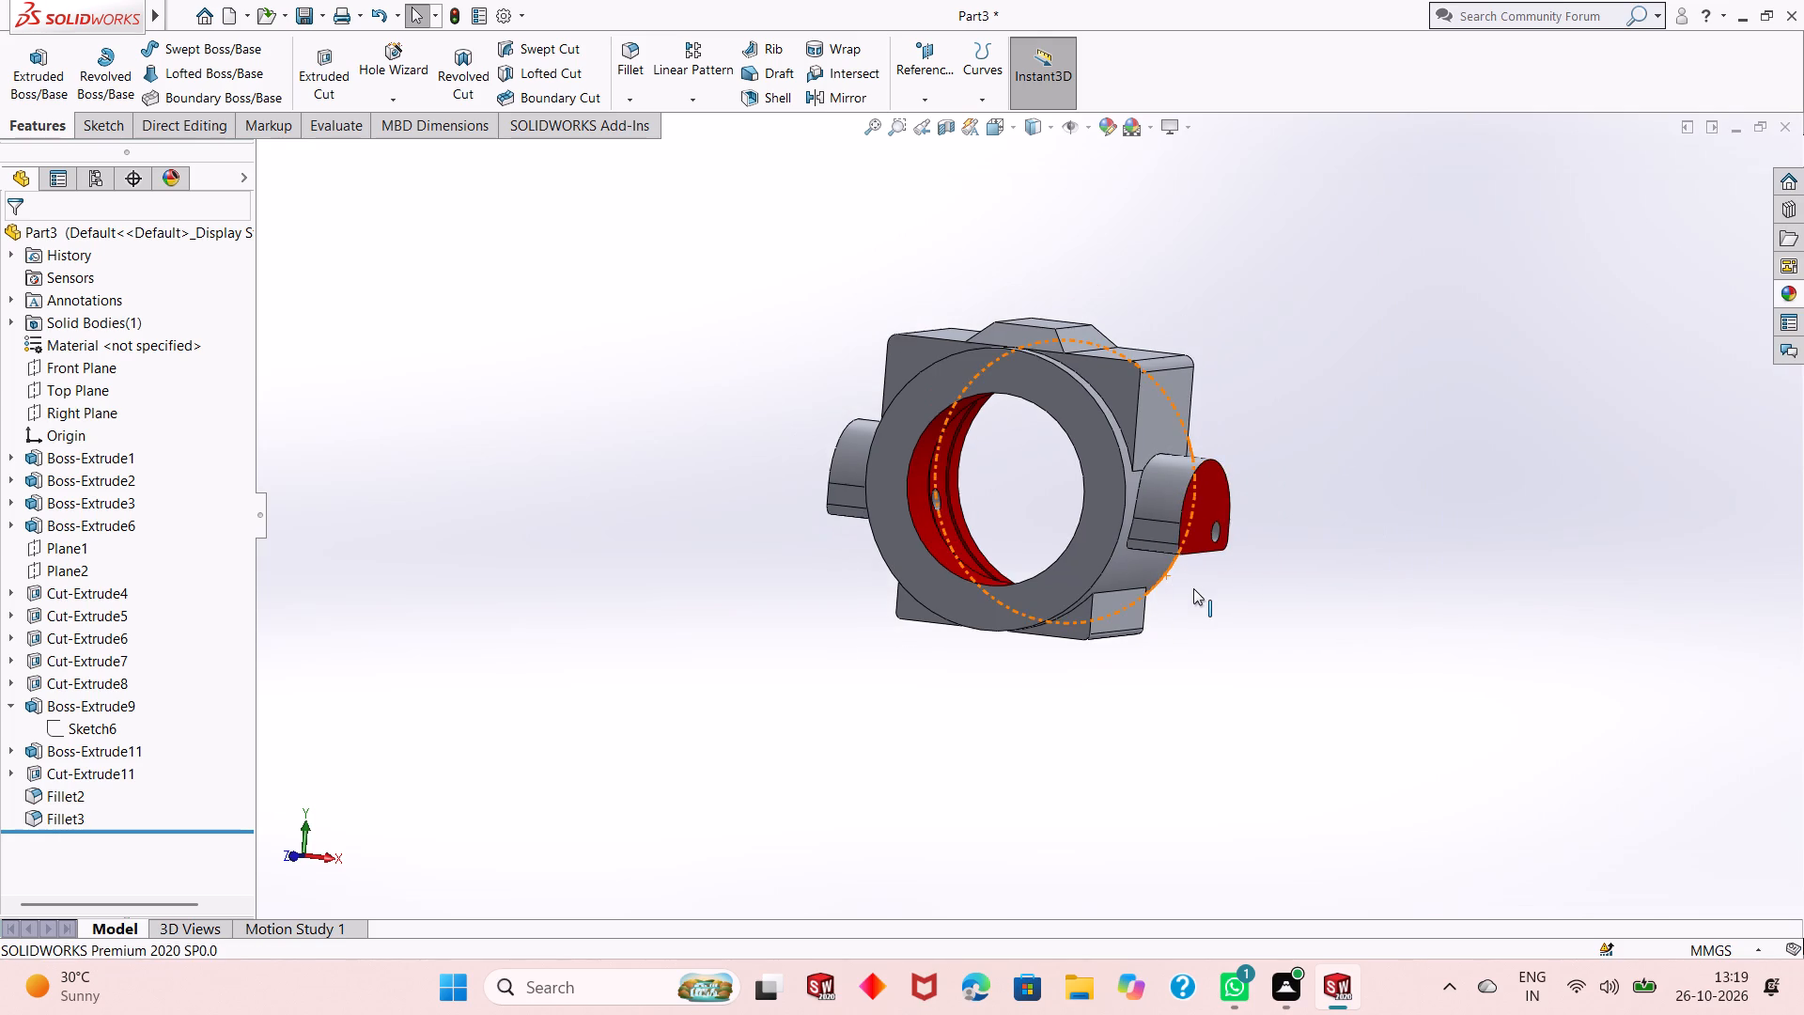
middle_drag(1193, 588, 925, 576)
click(938, 130)
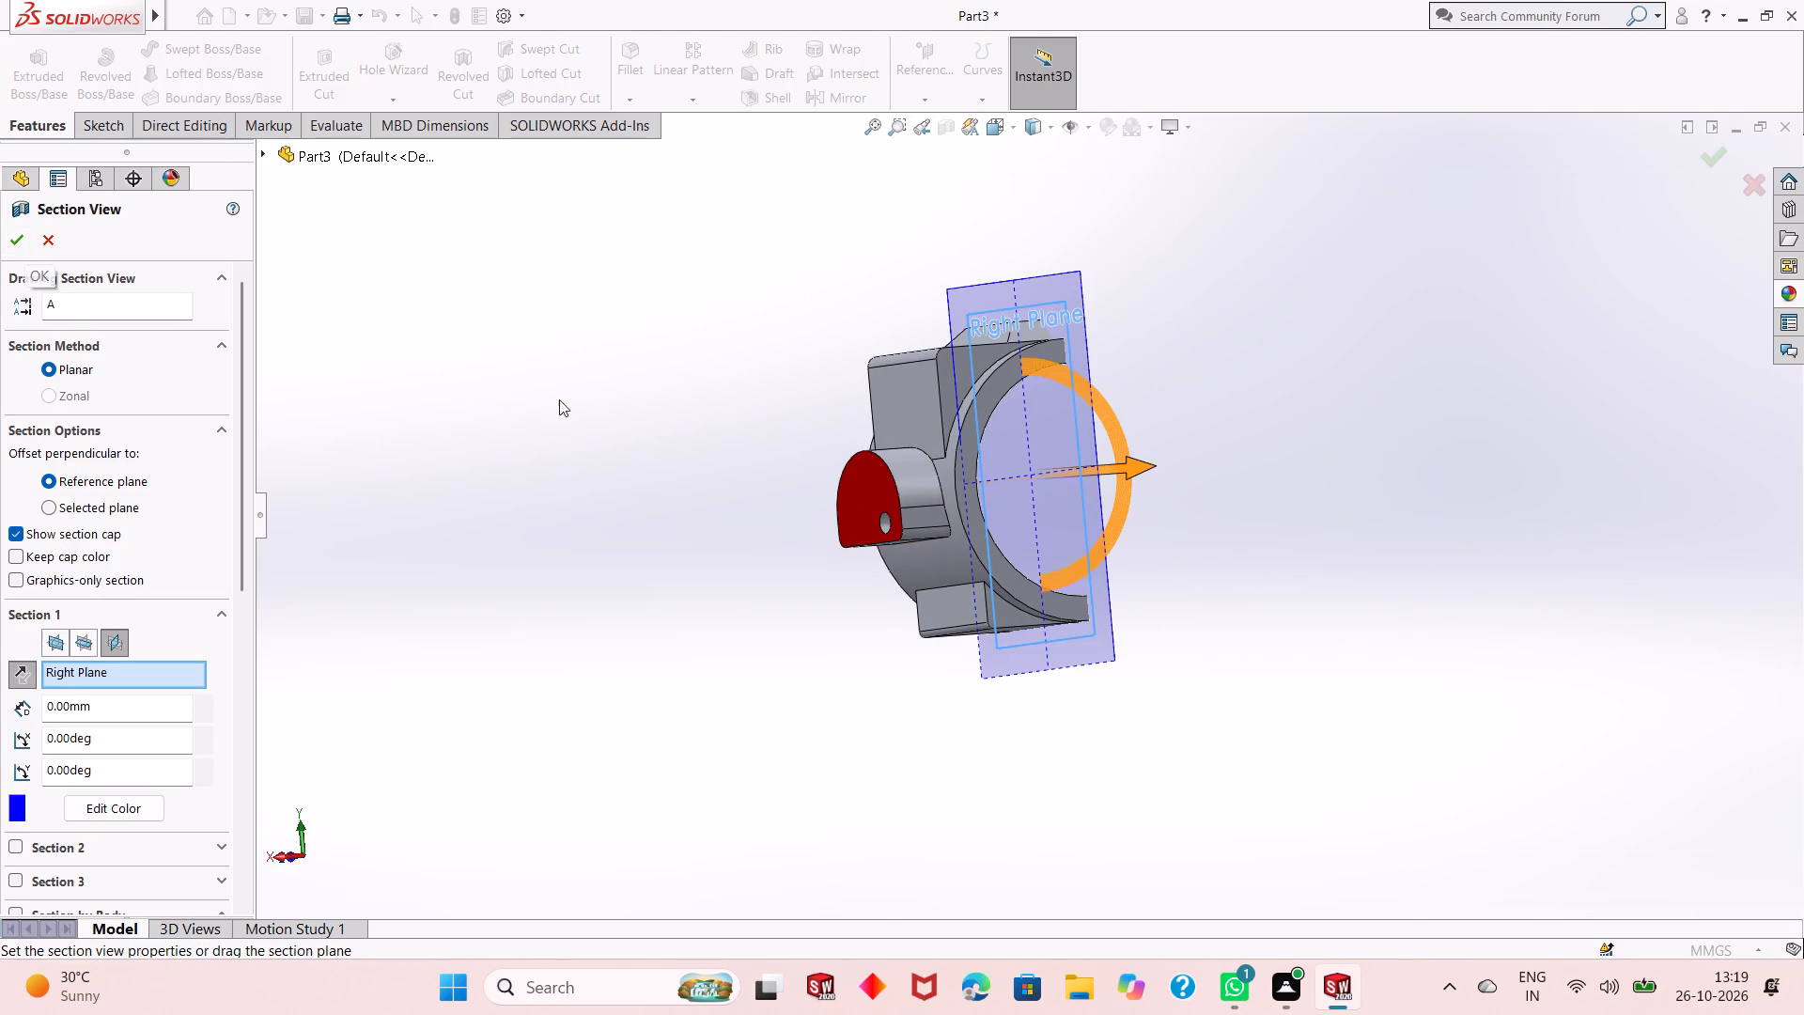
middle_drag(974, 492, 763, 498)
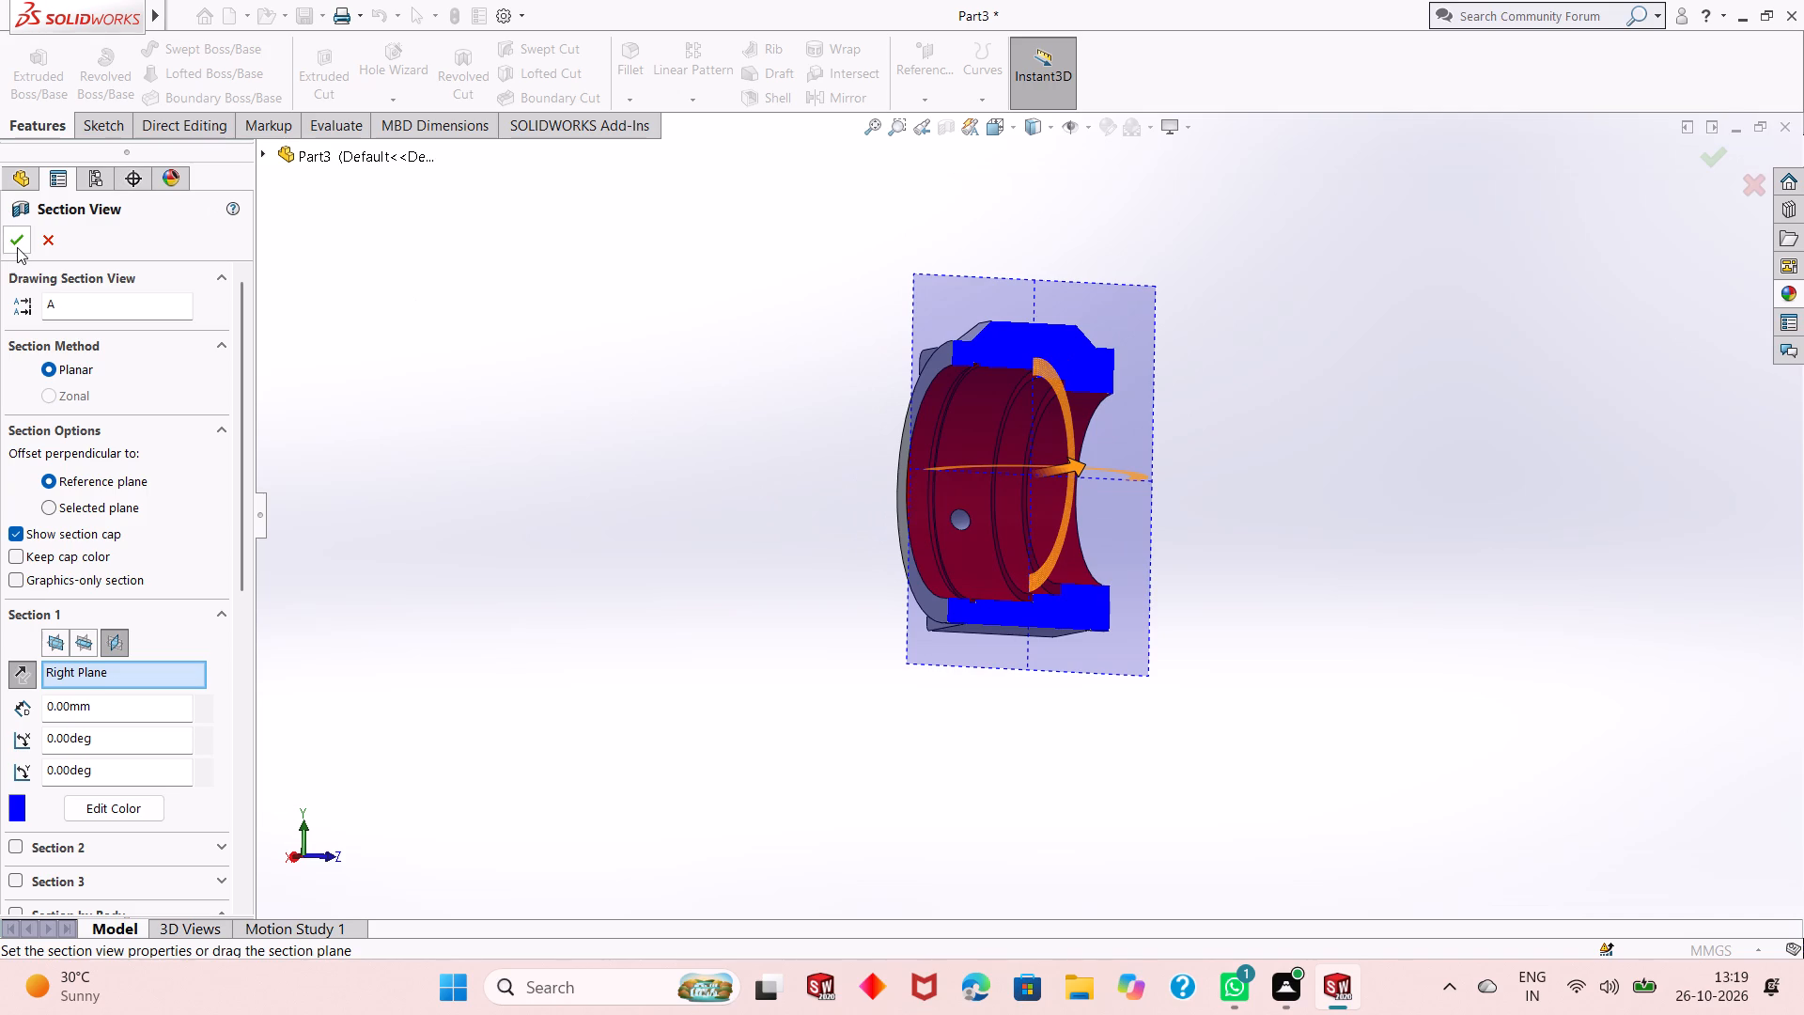
click(17, 247)
scroll(1019, 431, down, 2)
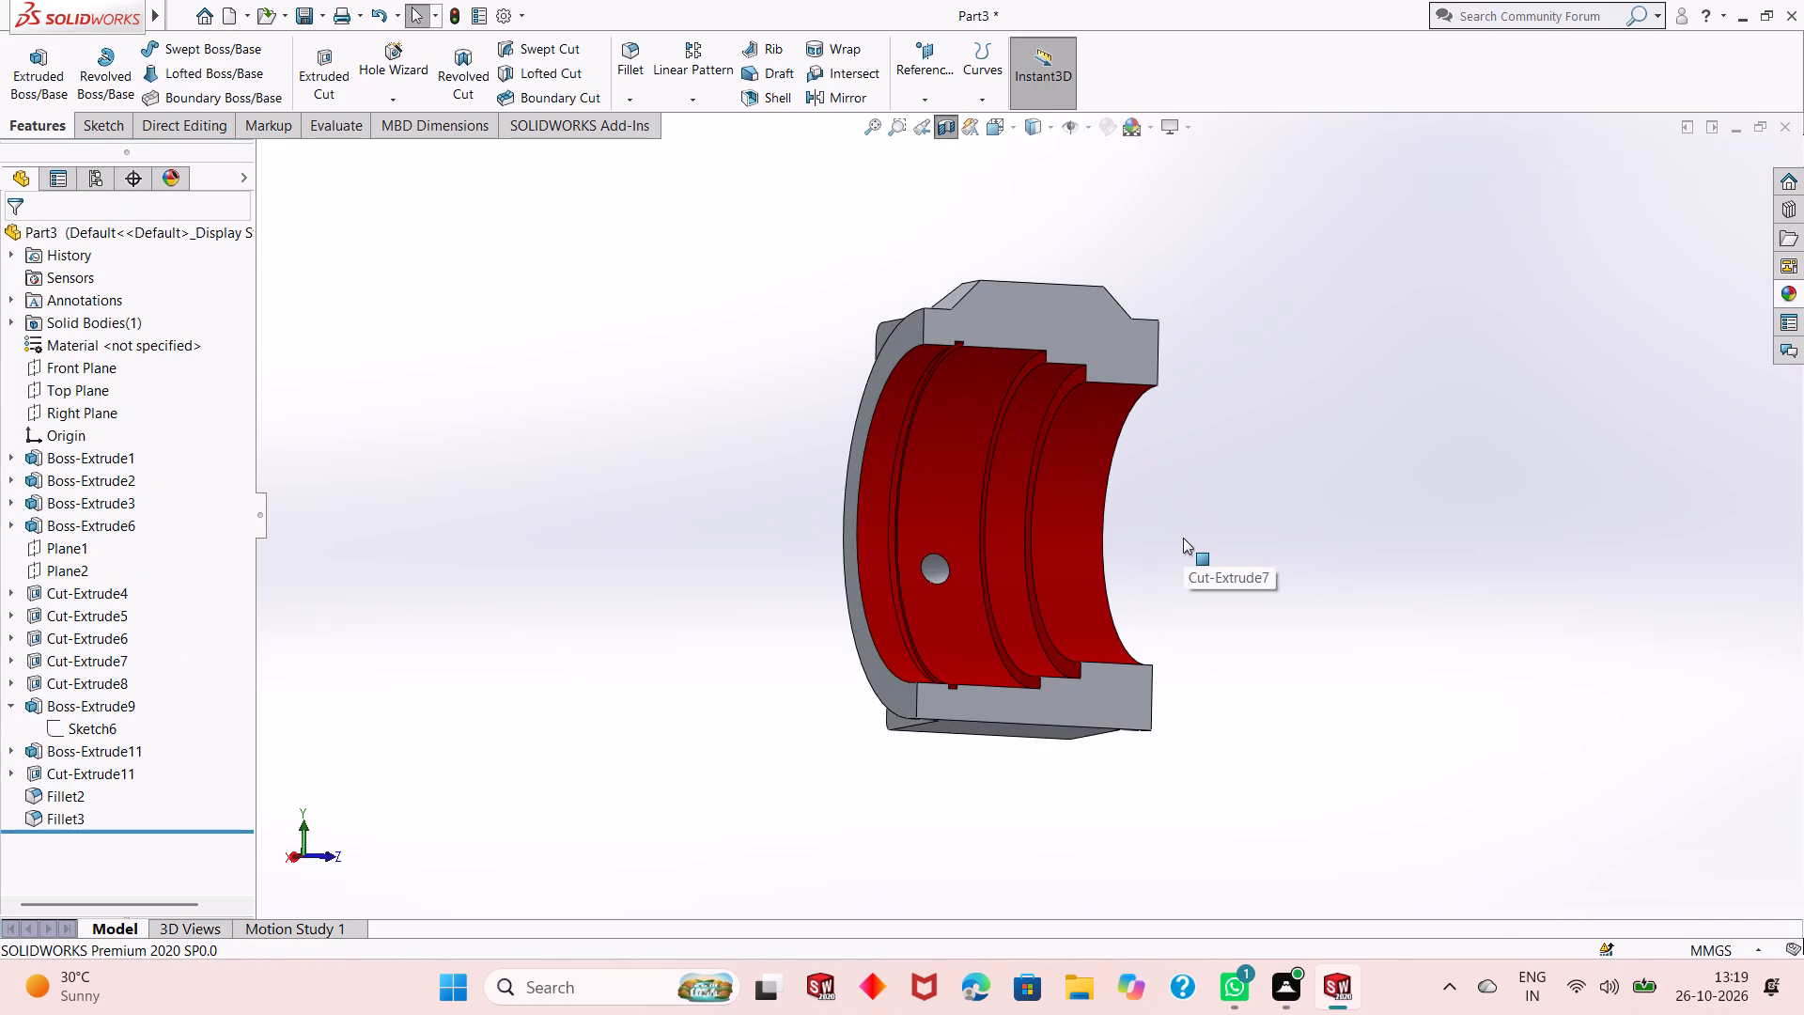
middle_drag(1183, 538, 1144, 554)
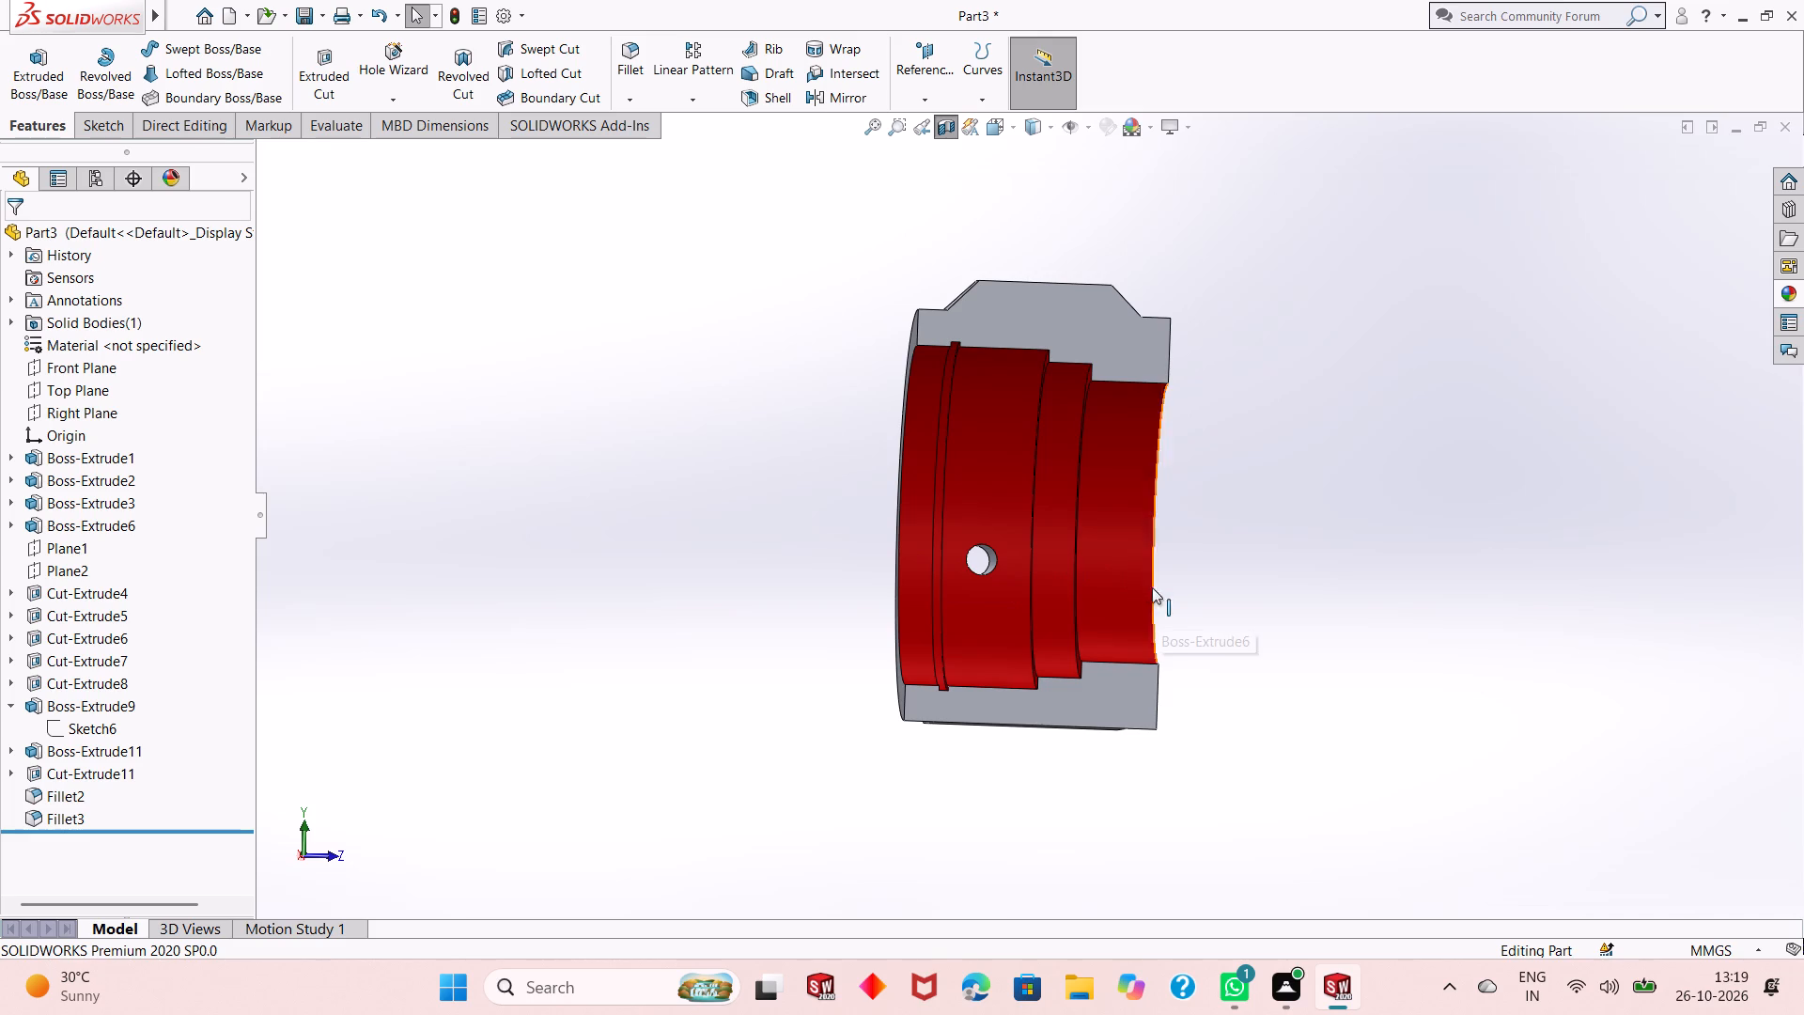
middle_drag(1111, 556, 1345, 570)
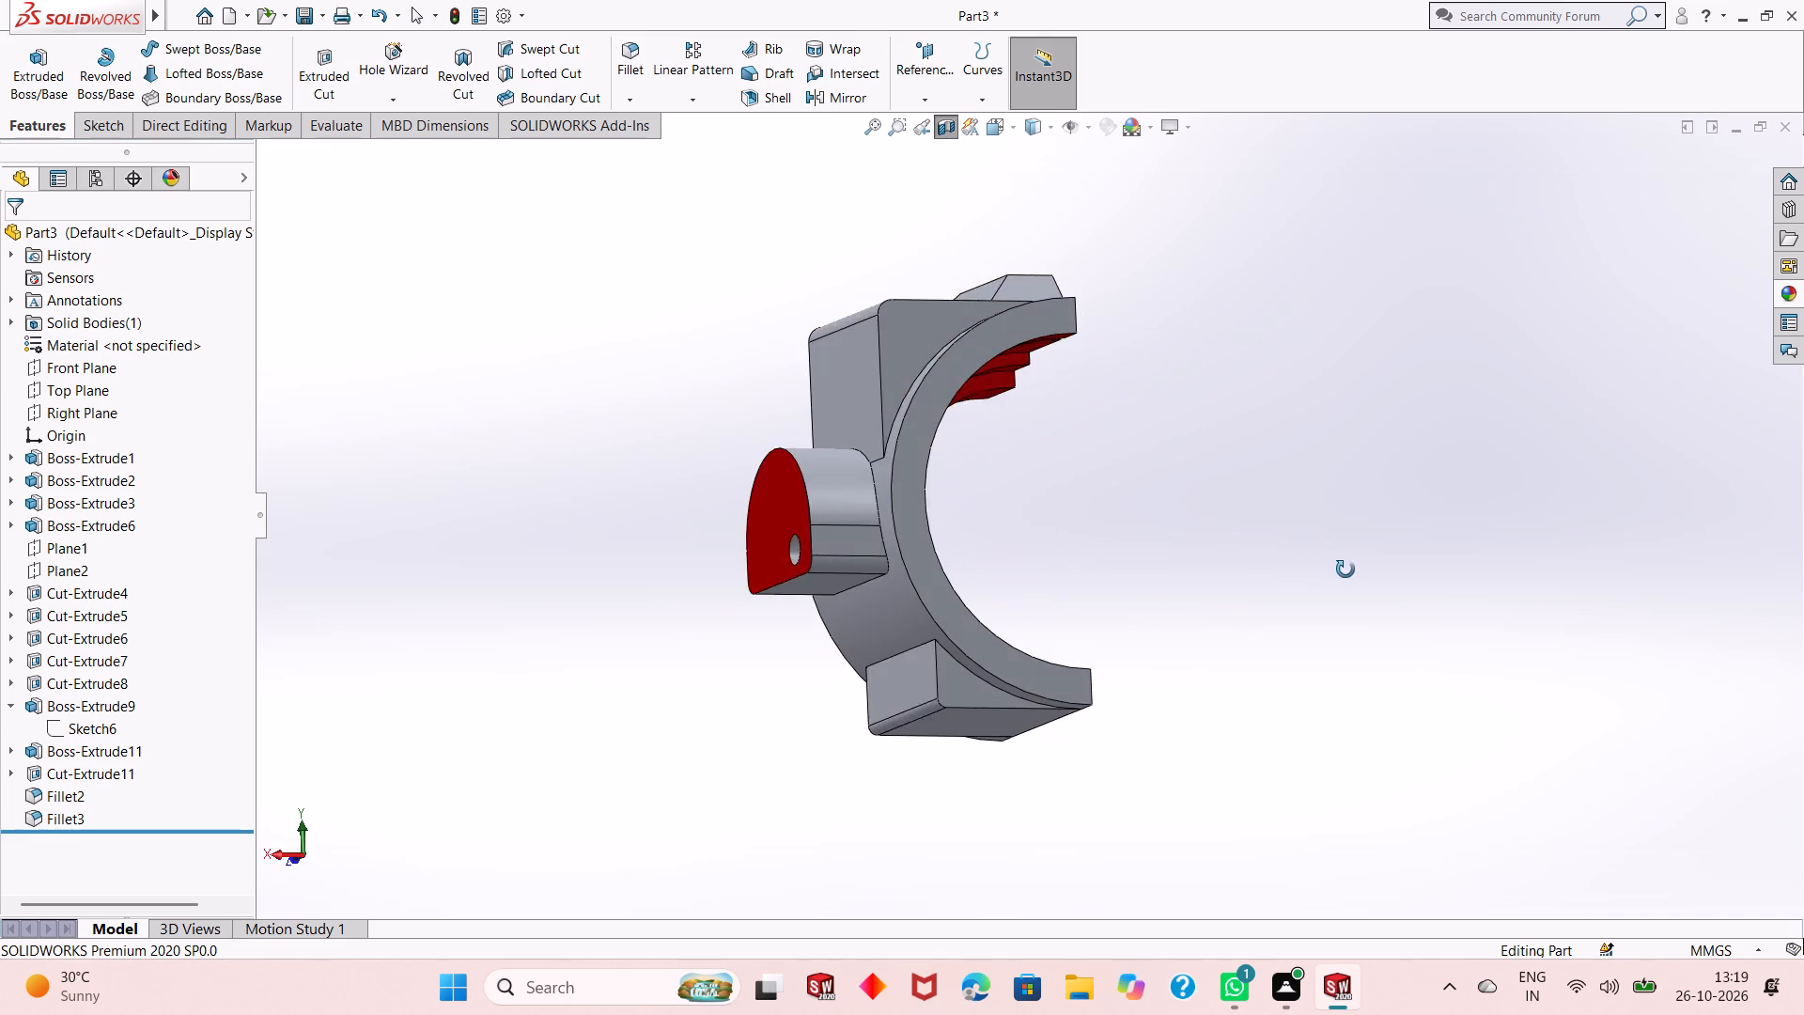
middle_drag(1345, 570, 1237, 624)
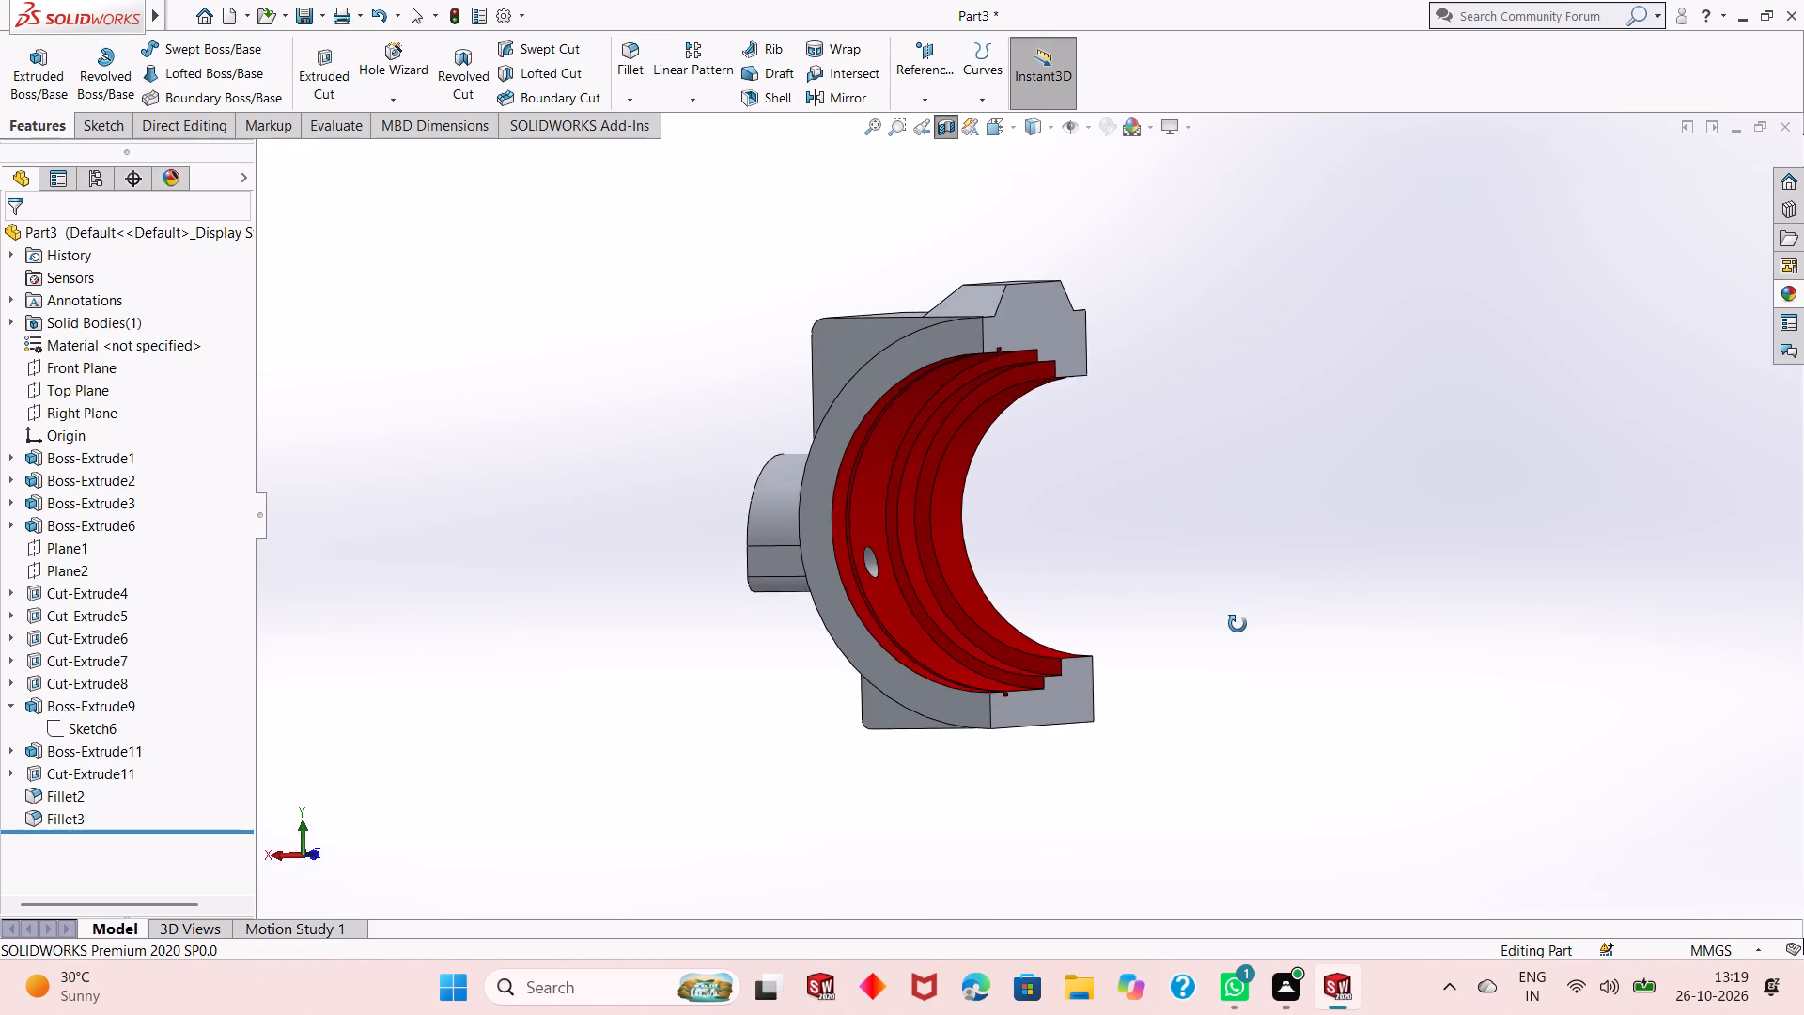
middle_drag(1237, 624, 1228, 629)
scroll(1079, 621, up, 2)
scroll(950, 463, down, 1)
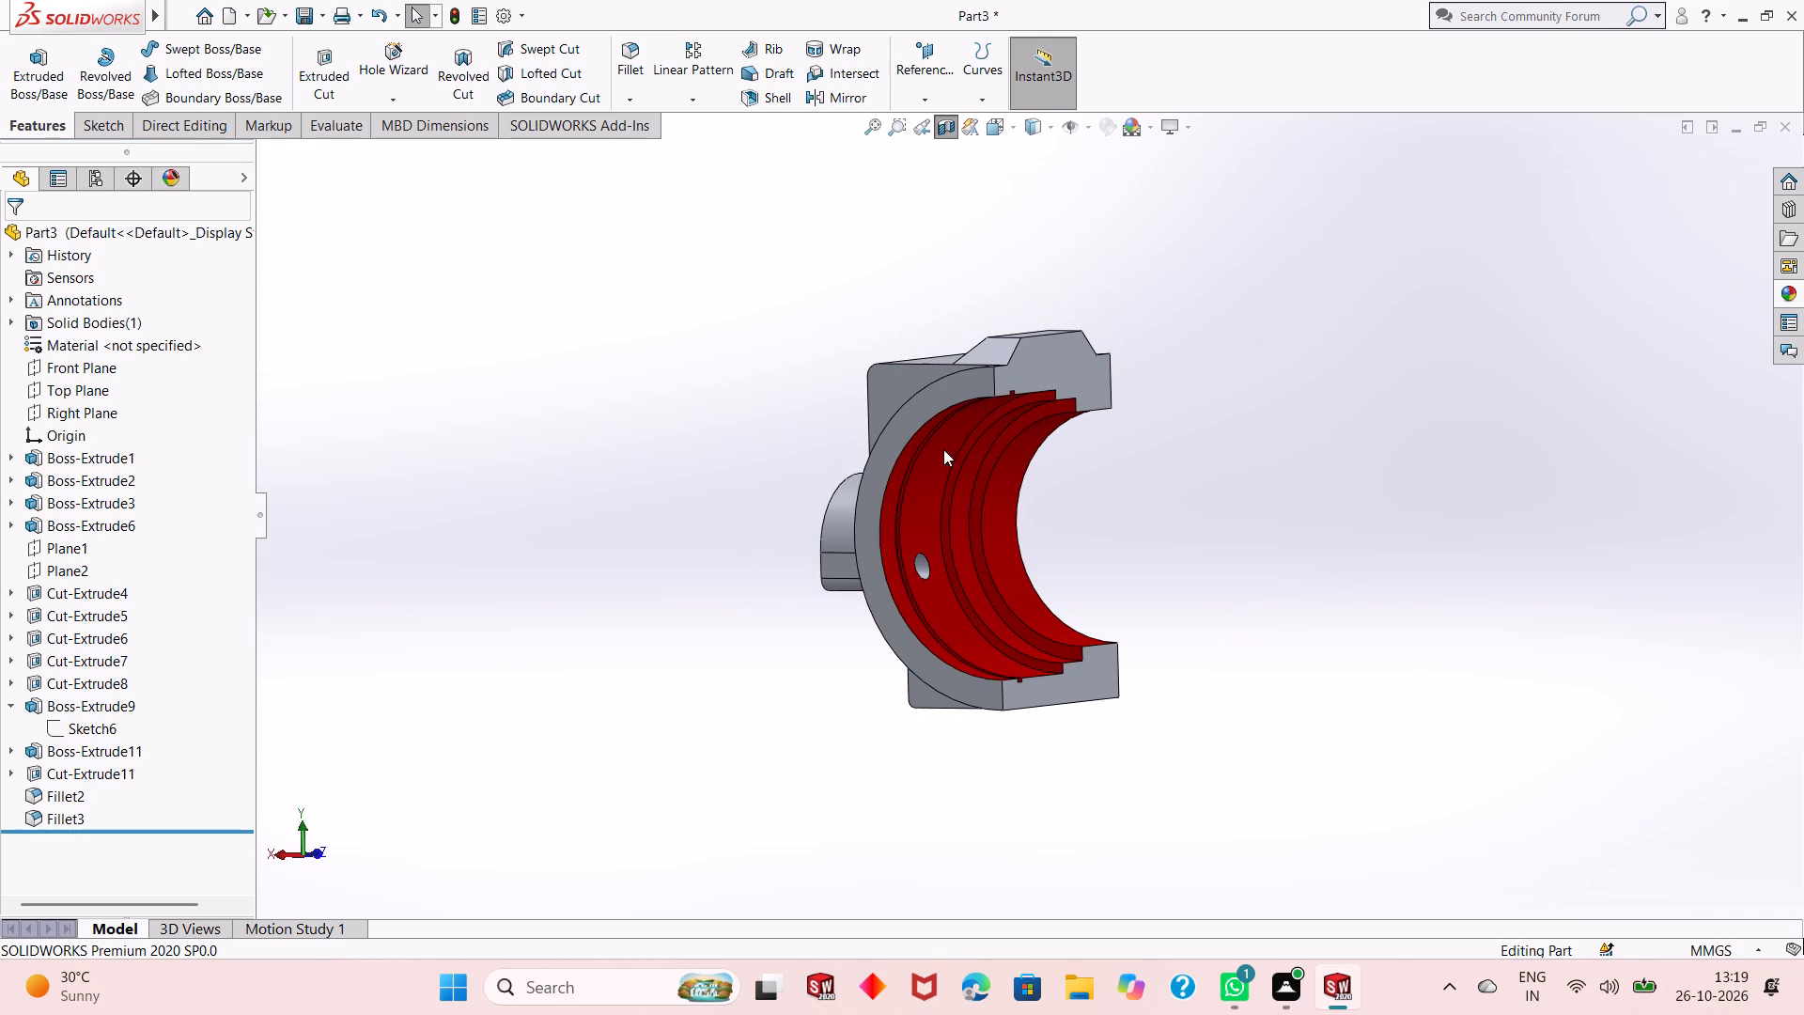
click(947, 130)
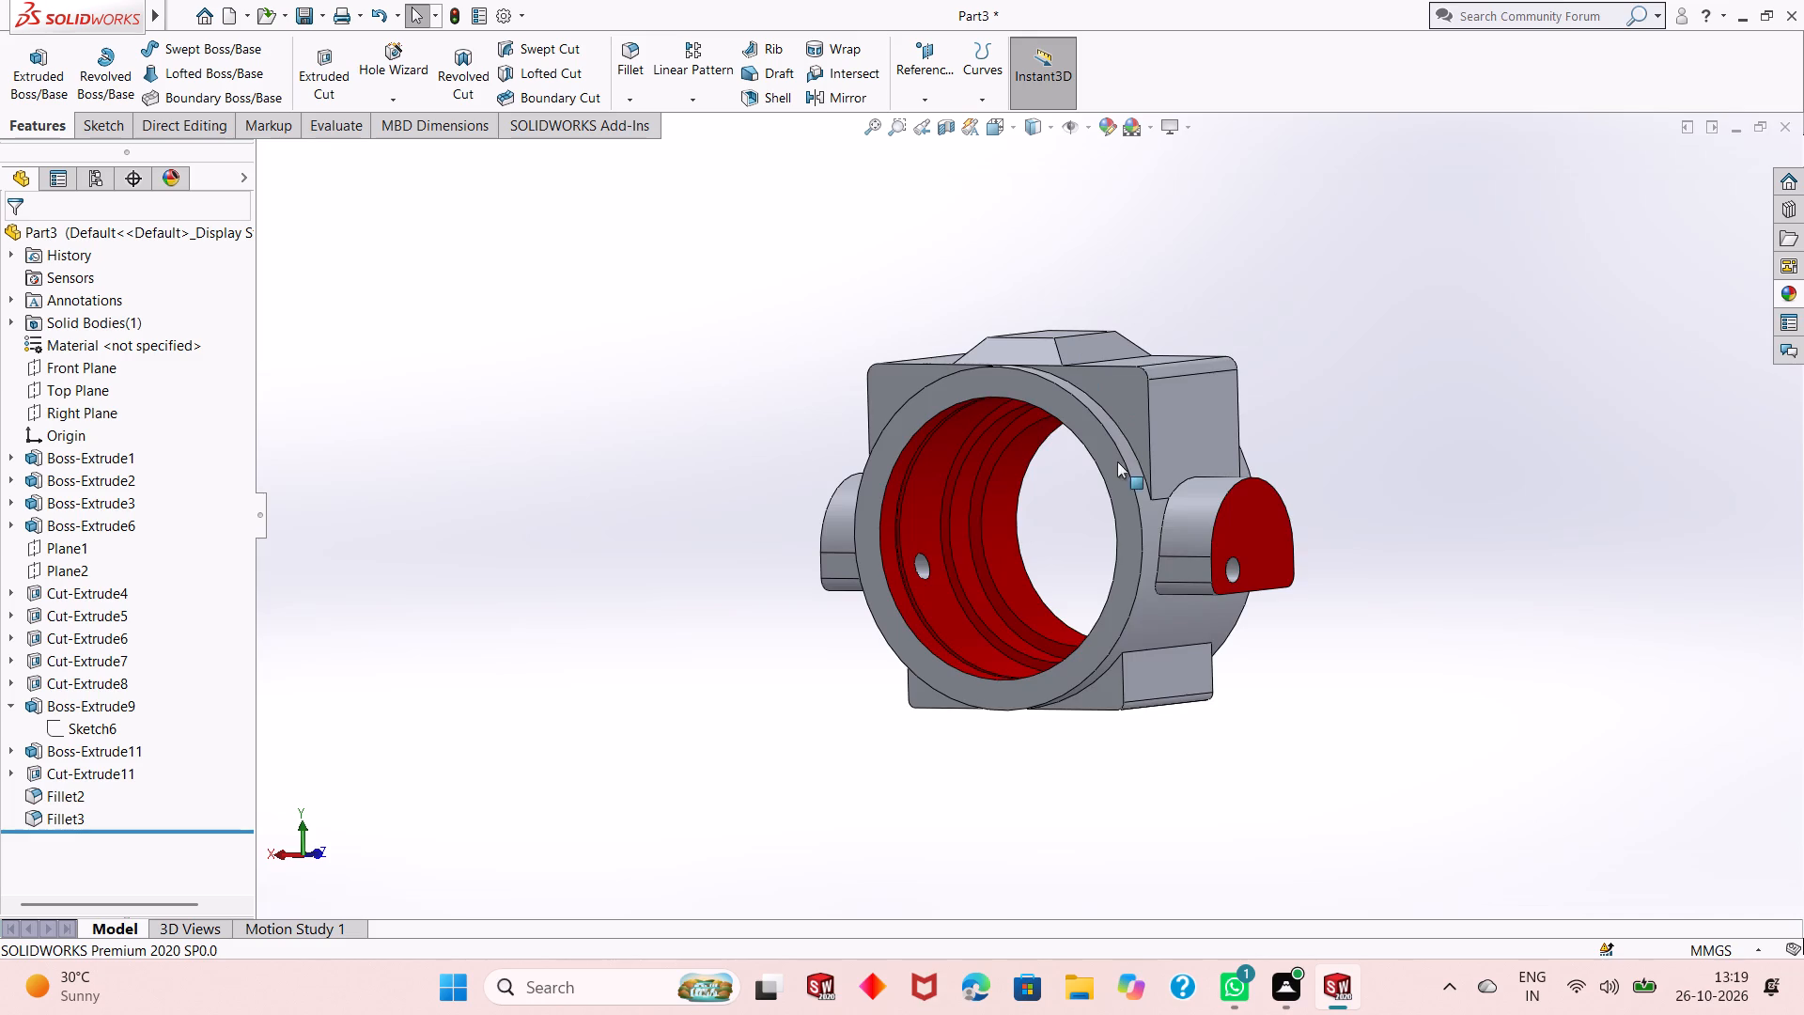
Examine the whole housing's finished colouring from the bore and side-lug side.
scroll(1117, 470, up, 2)
scroll(1099, 476, down, 1)
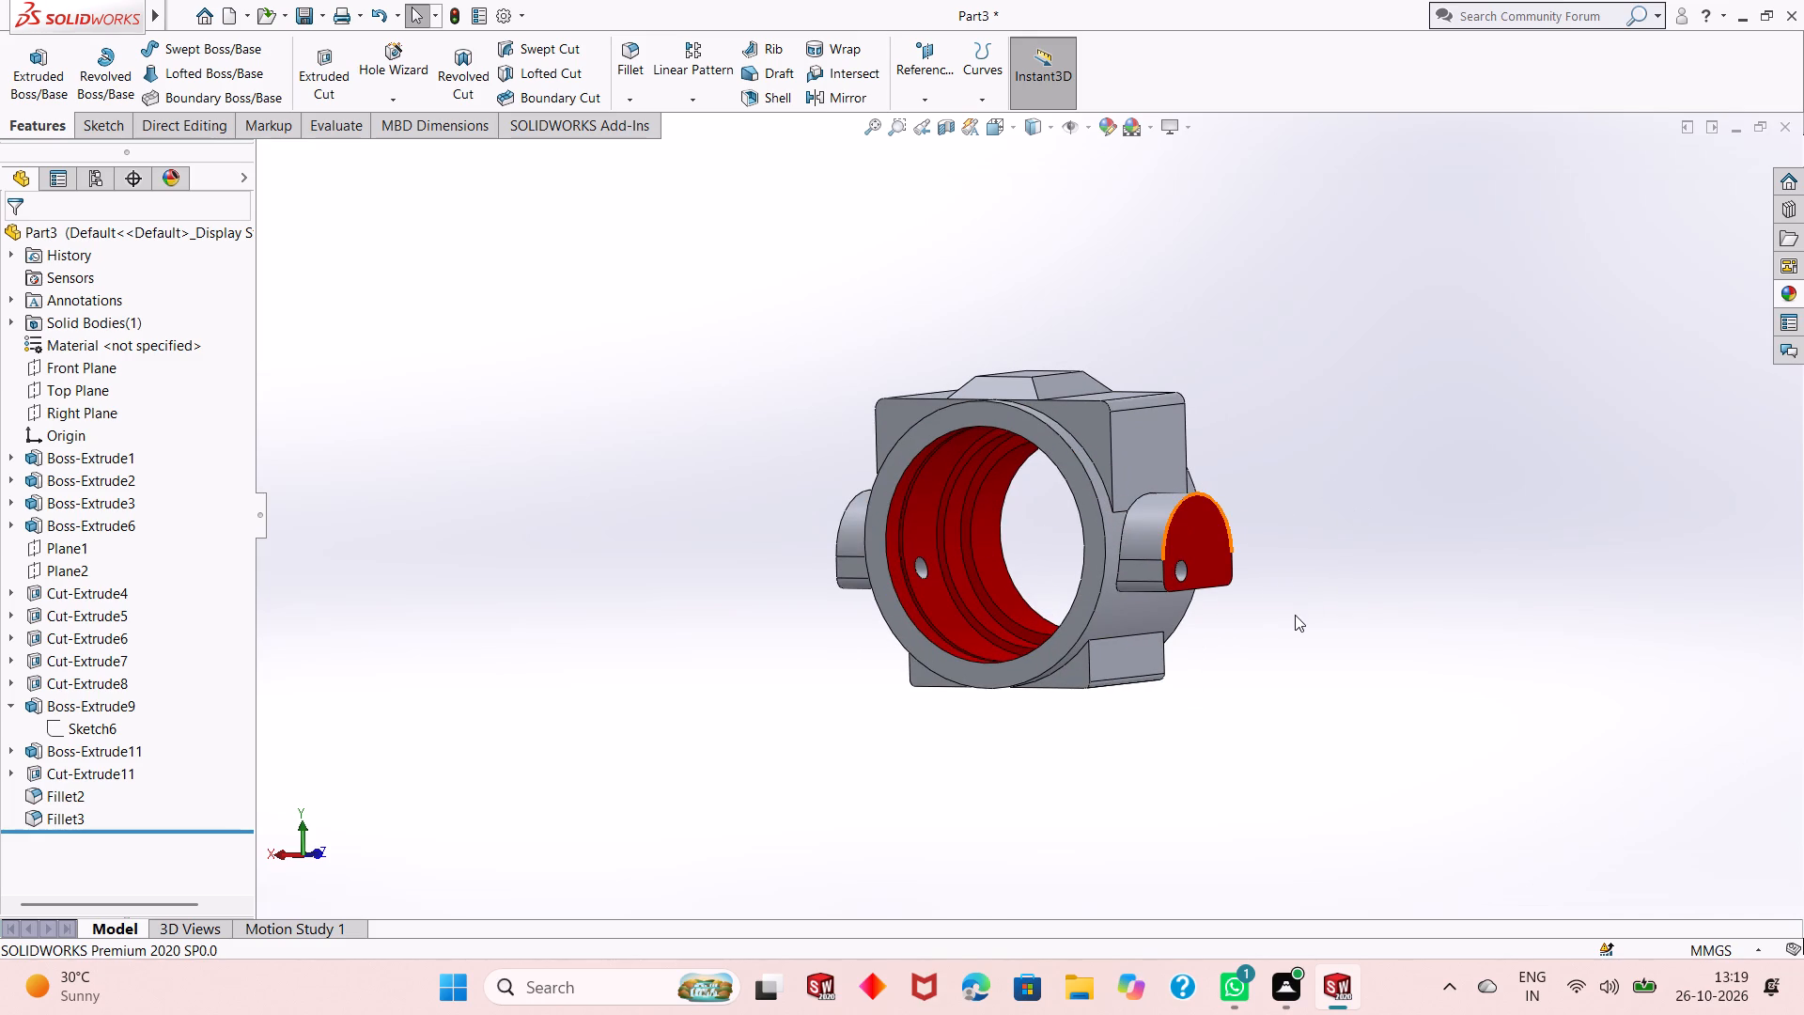
middle_drag(1095, 554, 1095, 558)
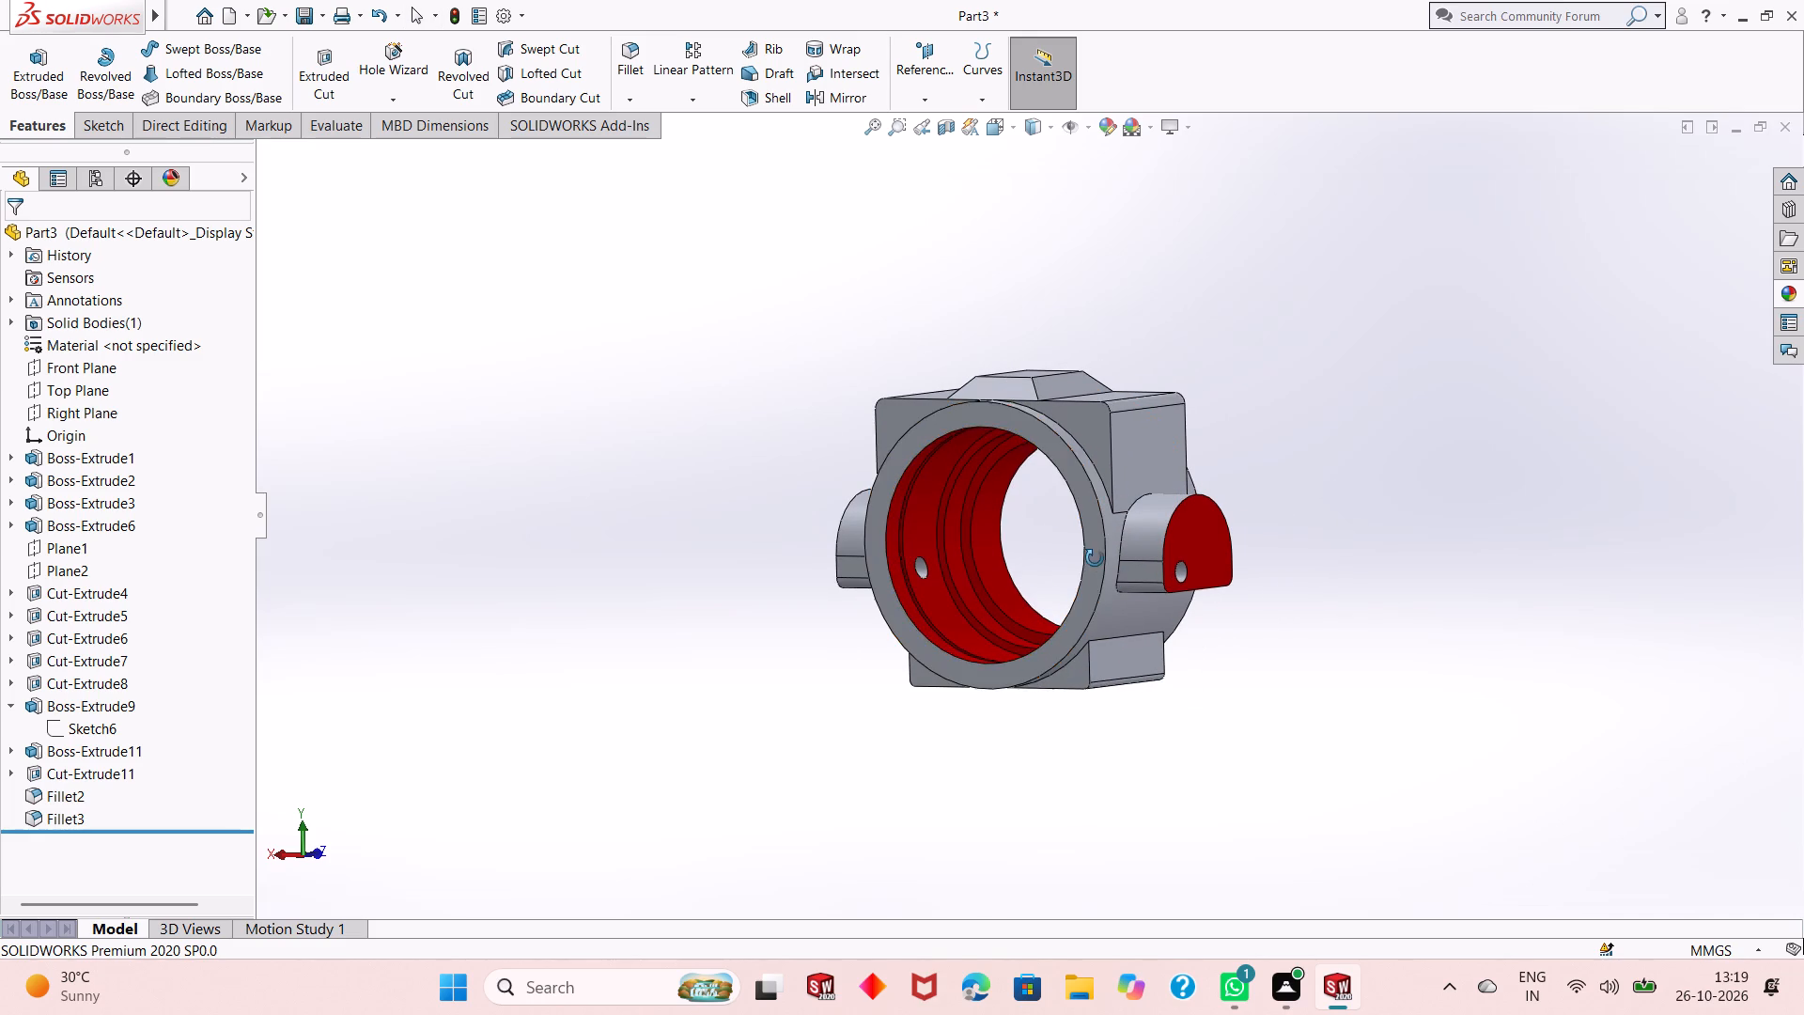
middle_drag(1095, 558, 1089, 597)
scroll(1081, 598, up, 1)
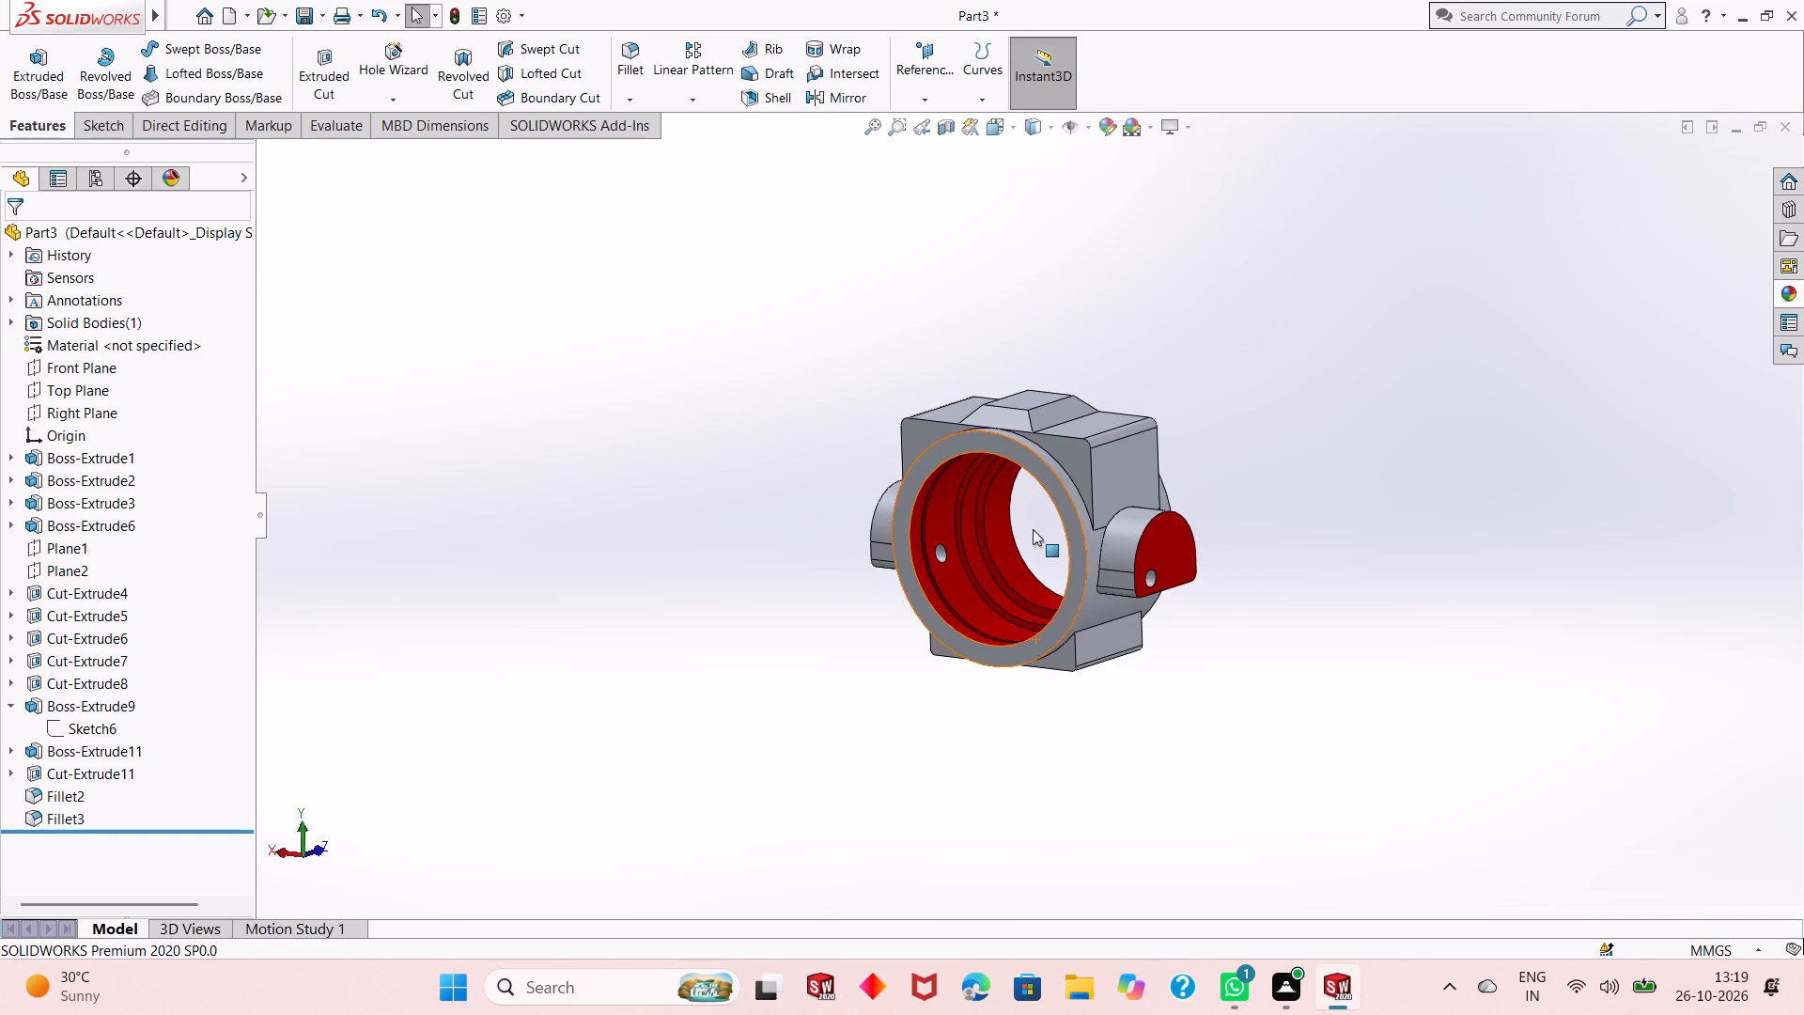
scroll(1032, 528, down, 2)
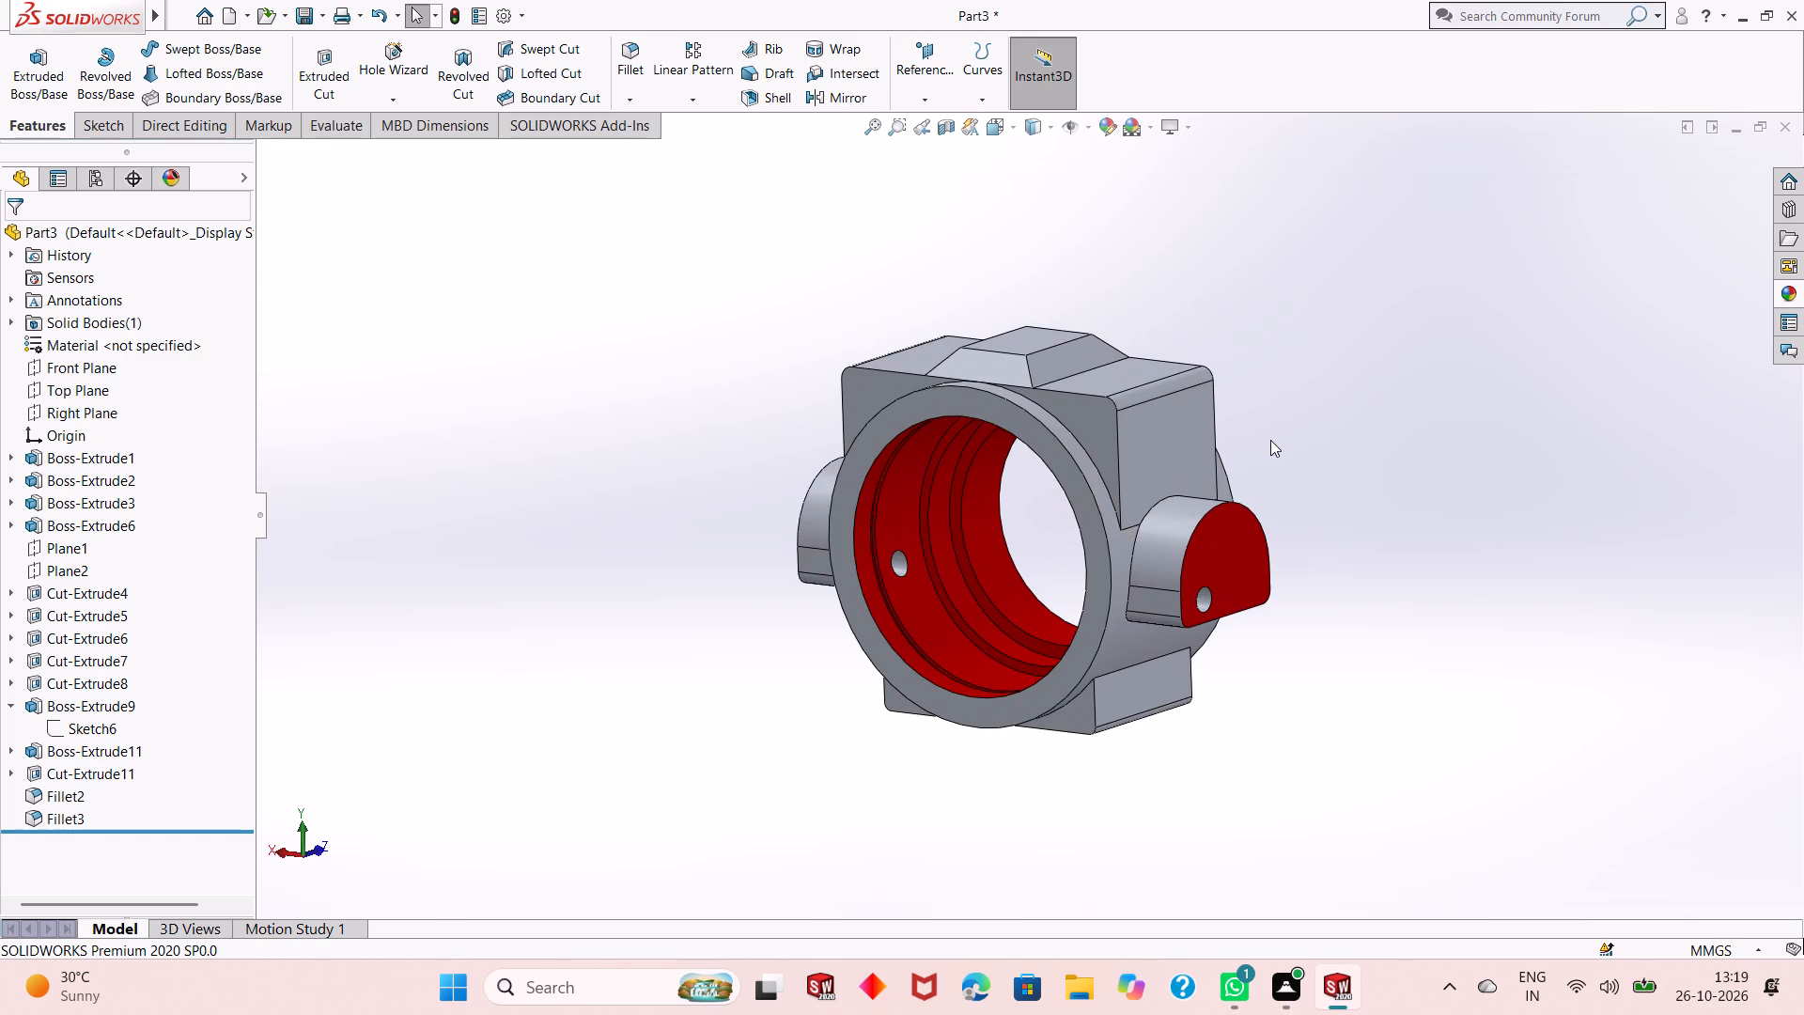
middle_drag(1096, 536, 1073, 527)
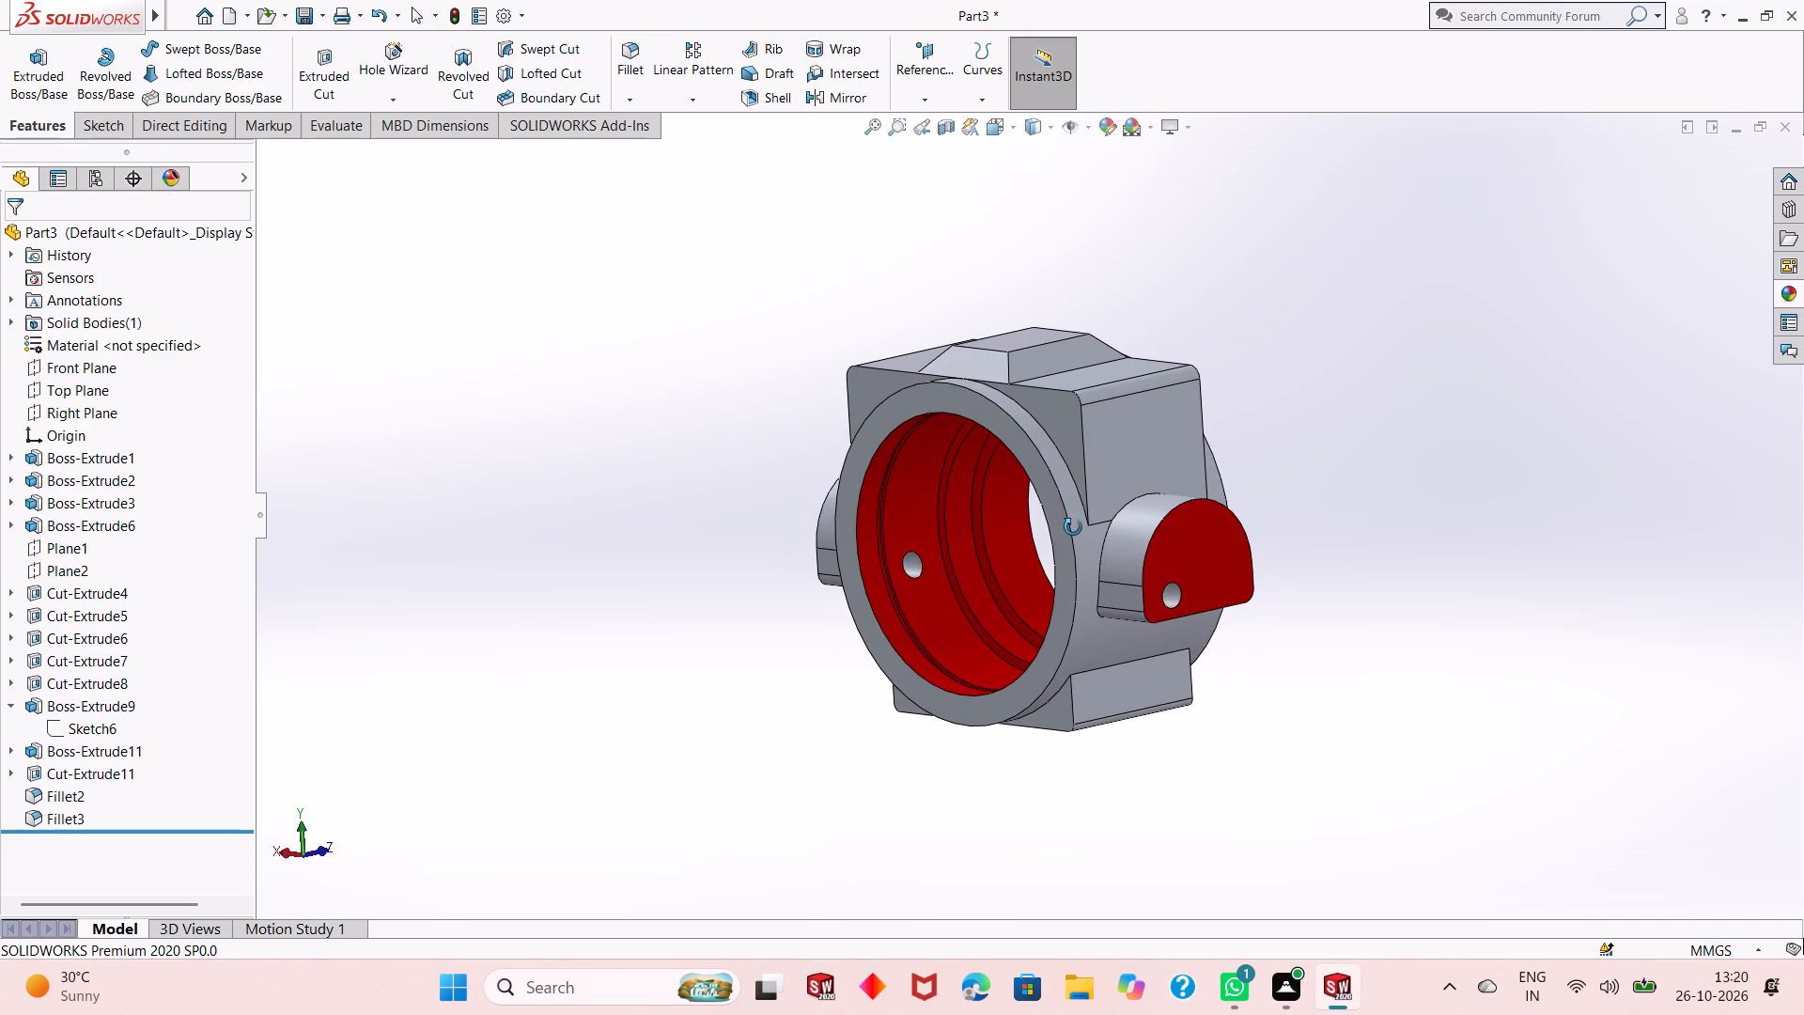
middle_drag(1073, 527, 1076, 525)
scroll(1076, 525, up, 1)
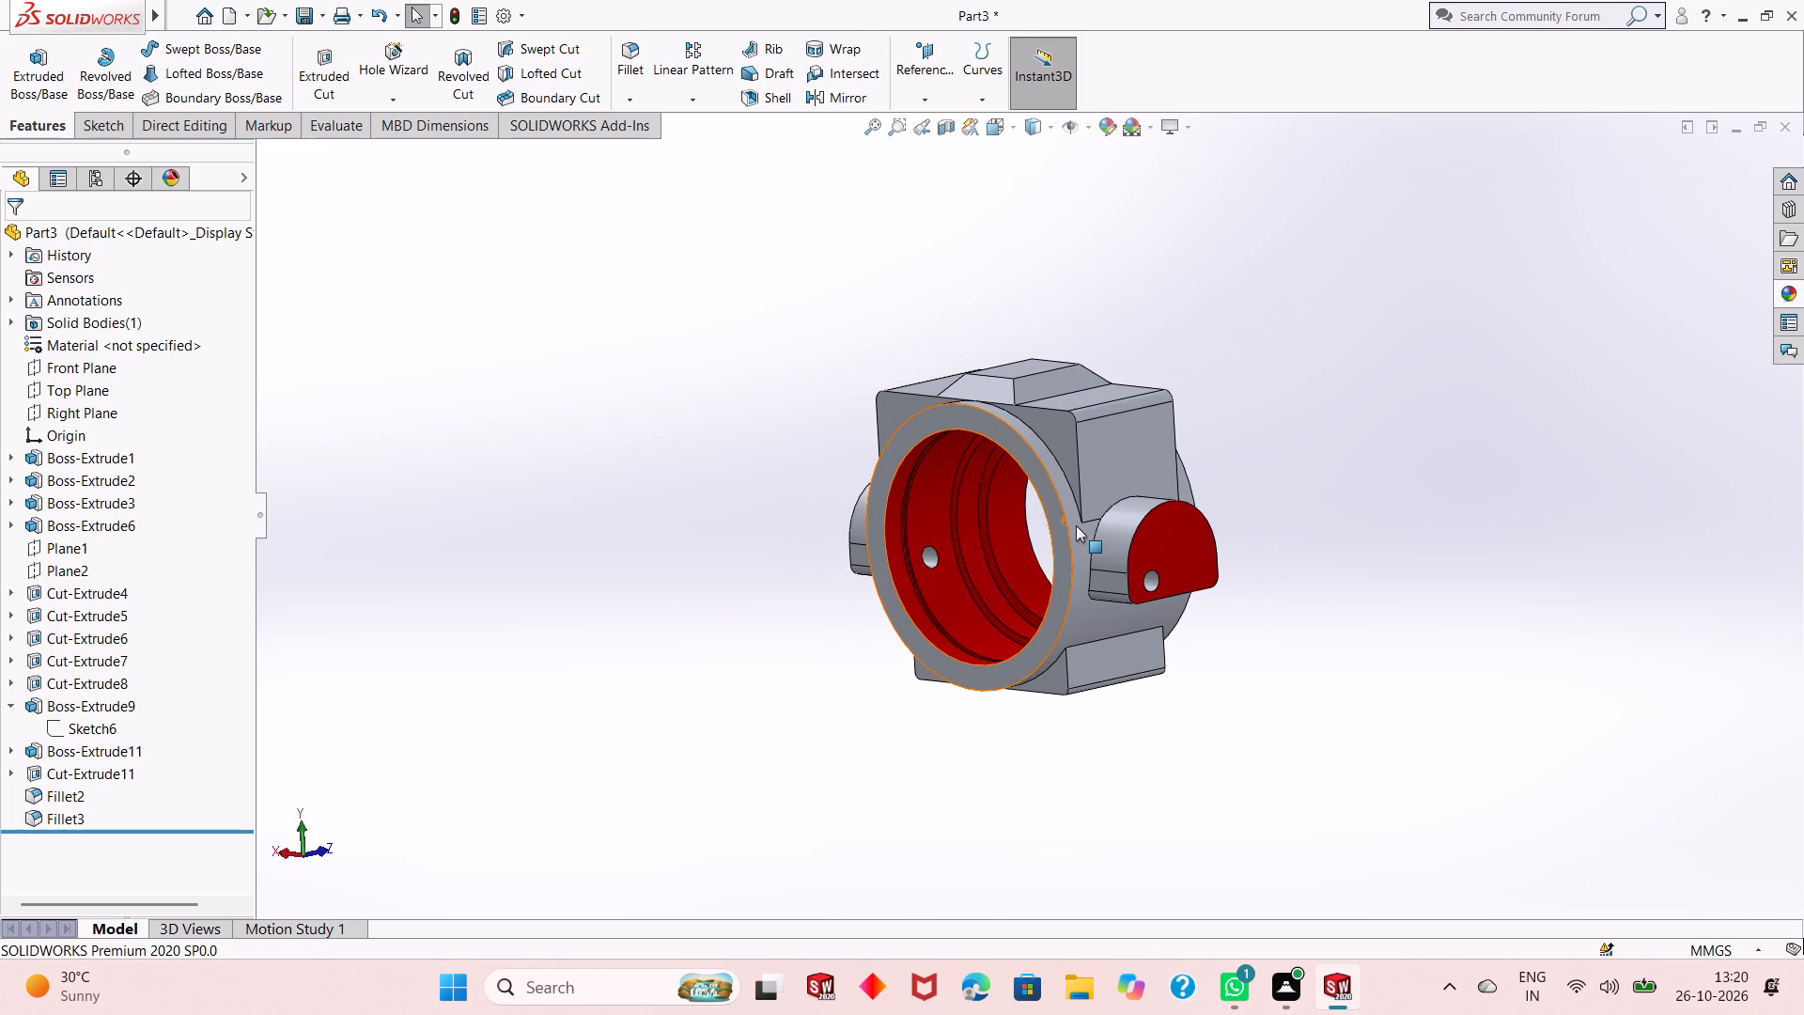
scroll(1099, 441, down, 1)
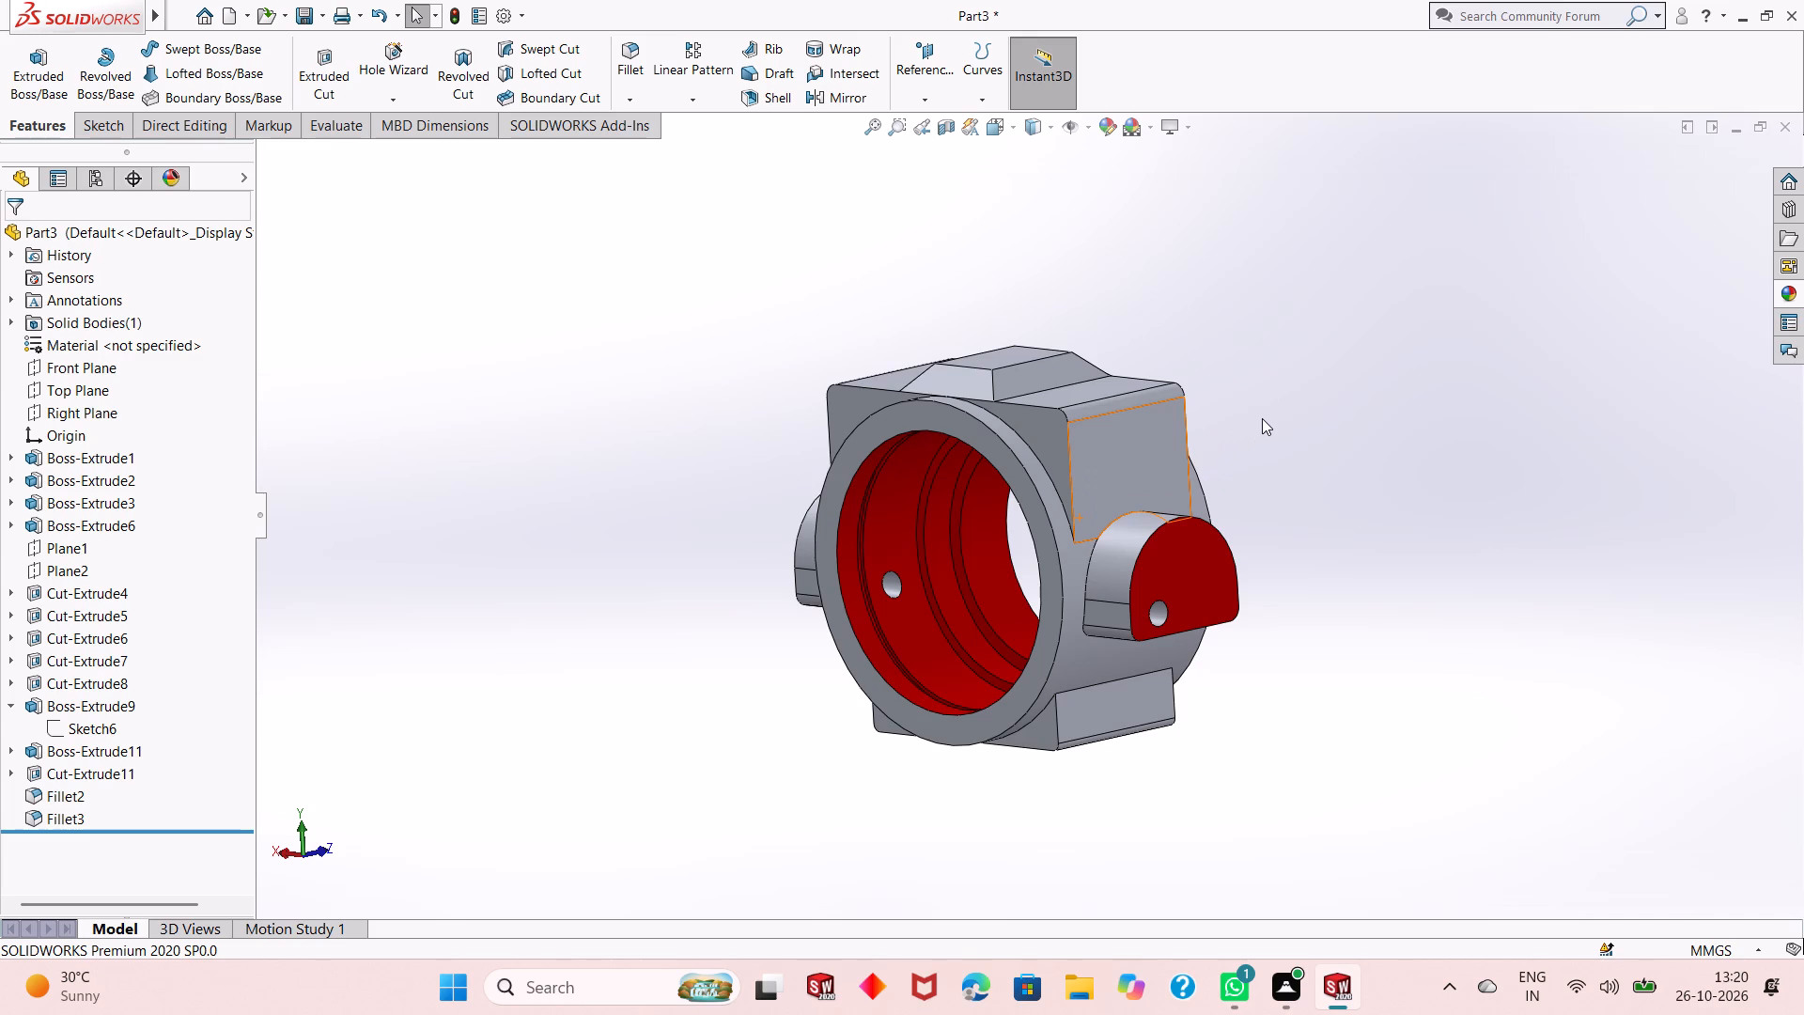
Save the part in the Dp SolidWorks folder under the name Bearing housing block.
key(ctrl+s)
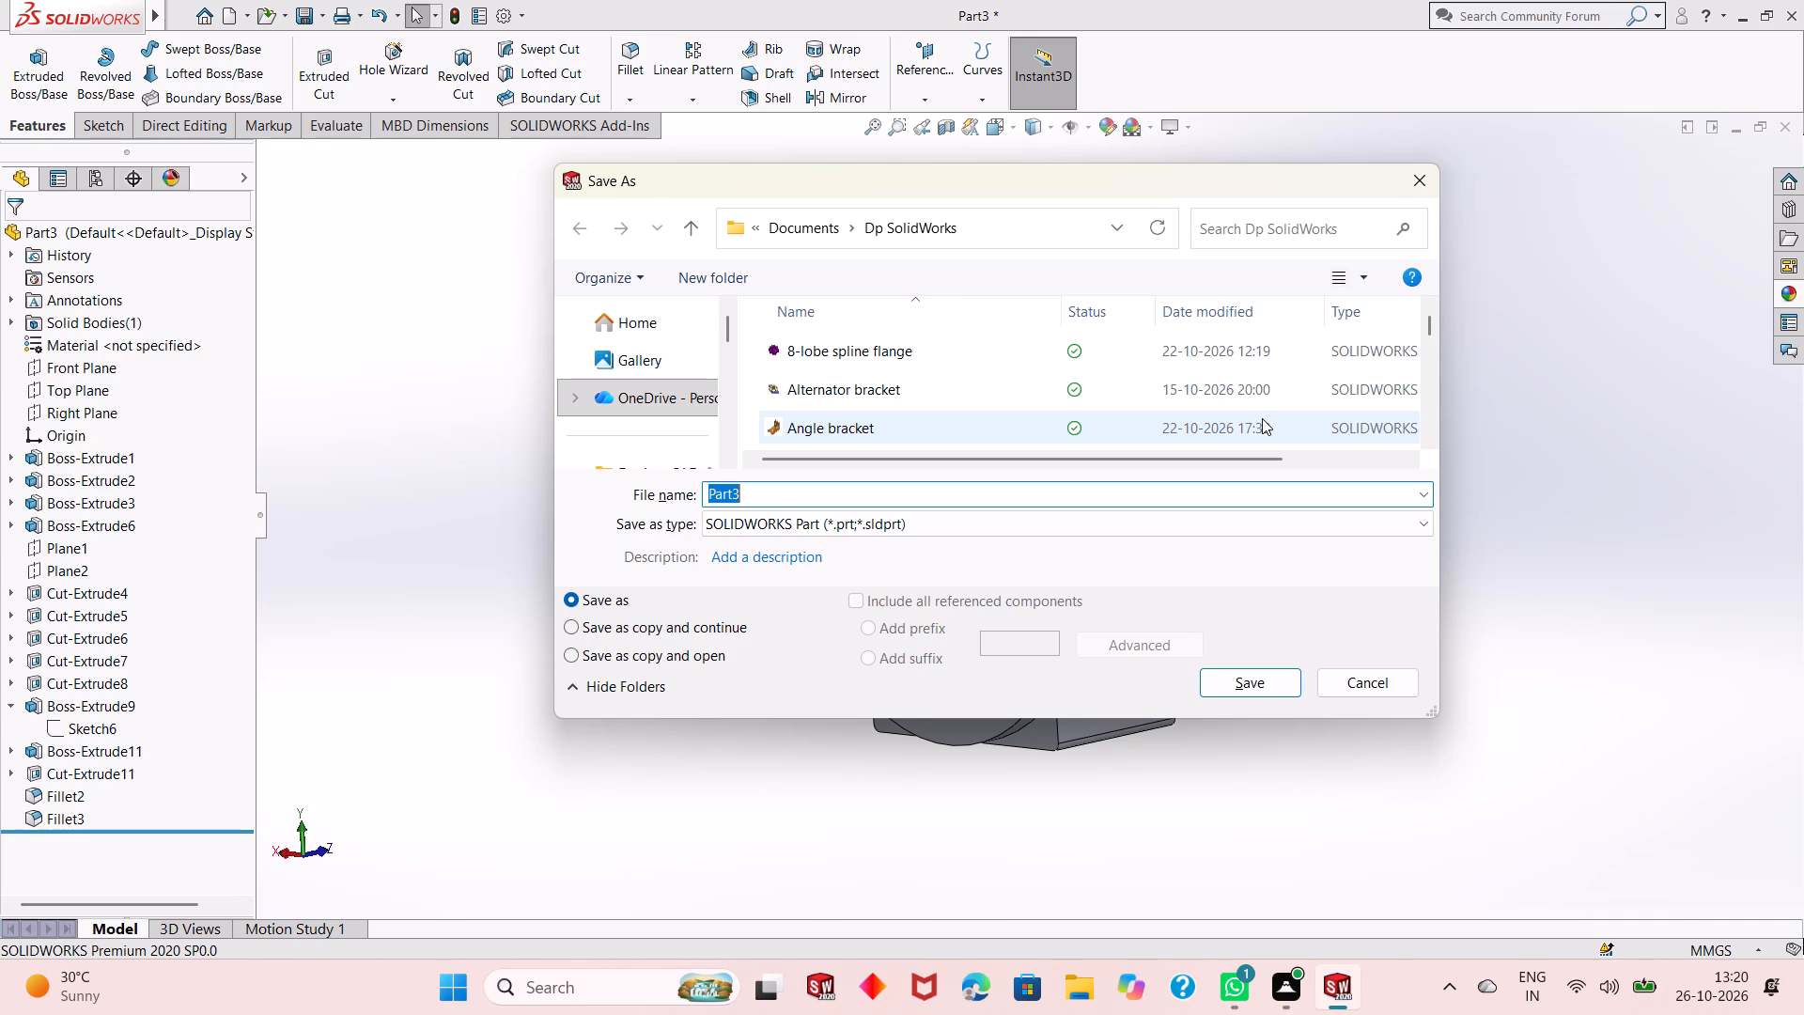
text(Bear)
text(ing housing)
key(space)
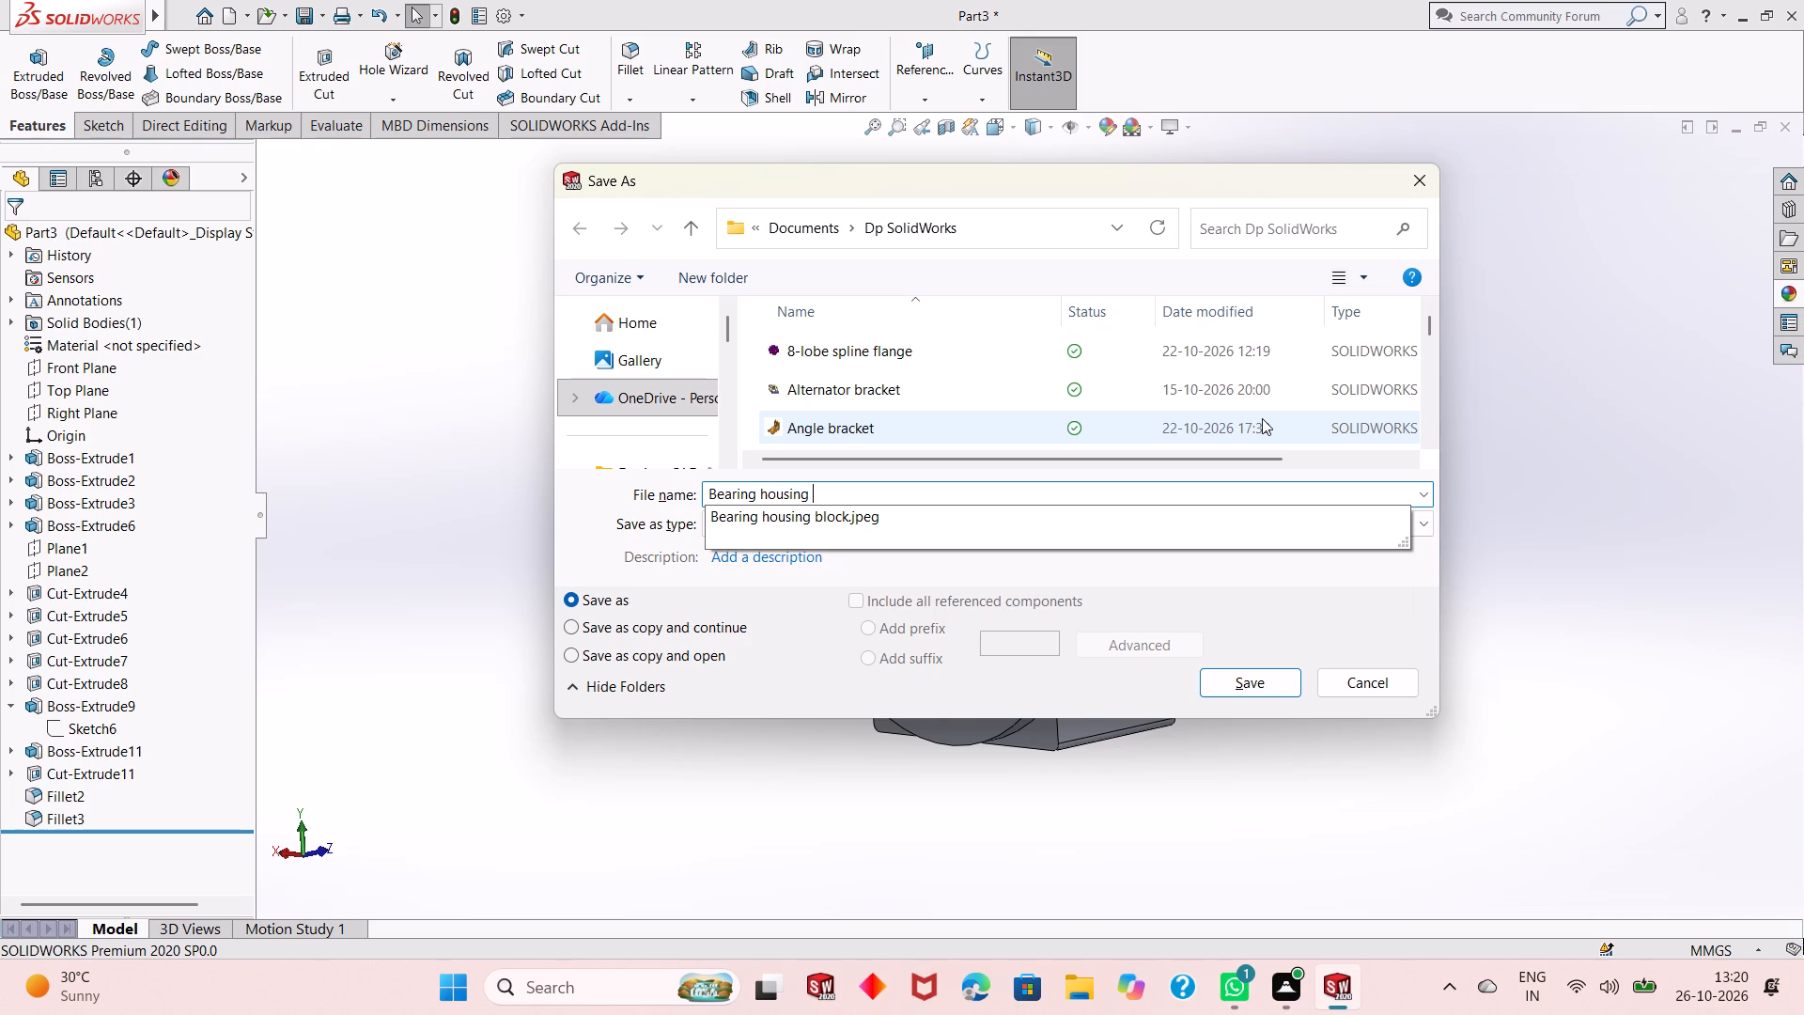
text(block)
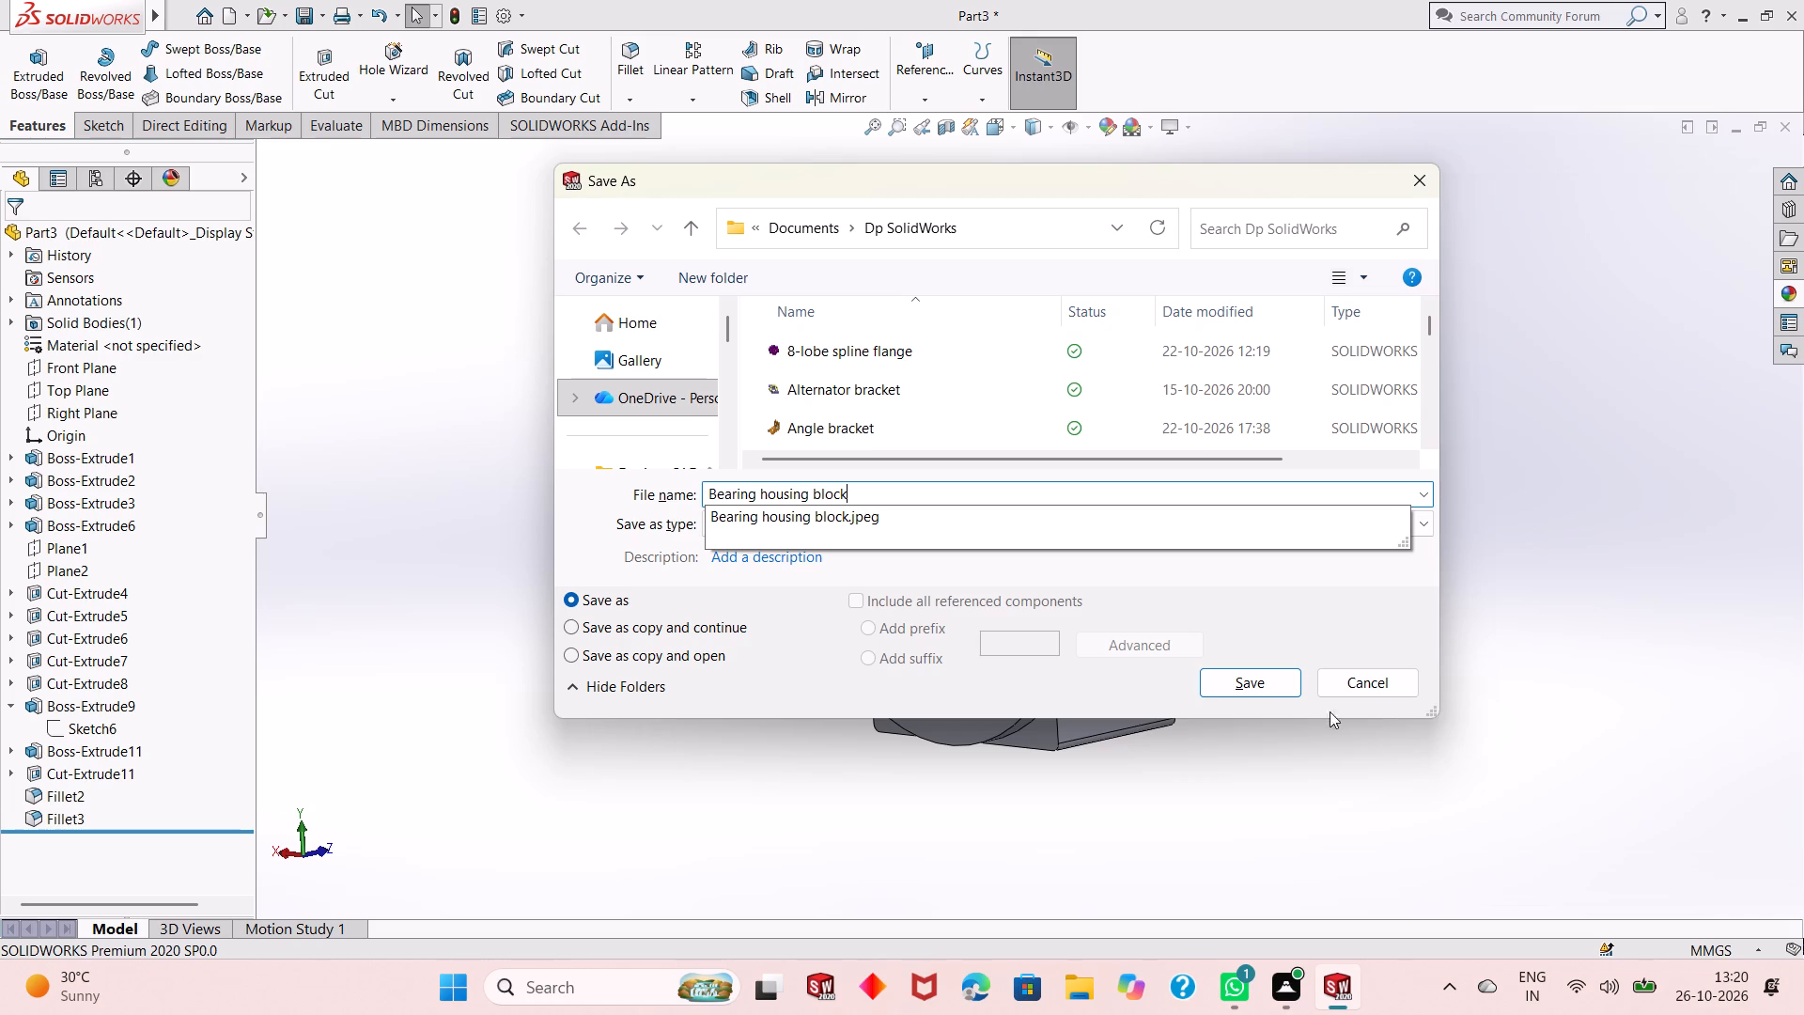
click(1247, 687)
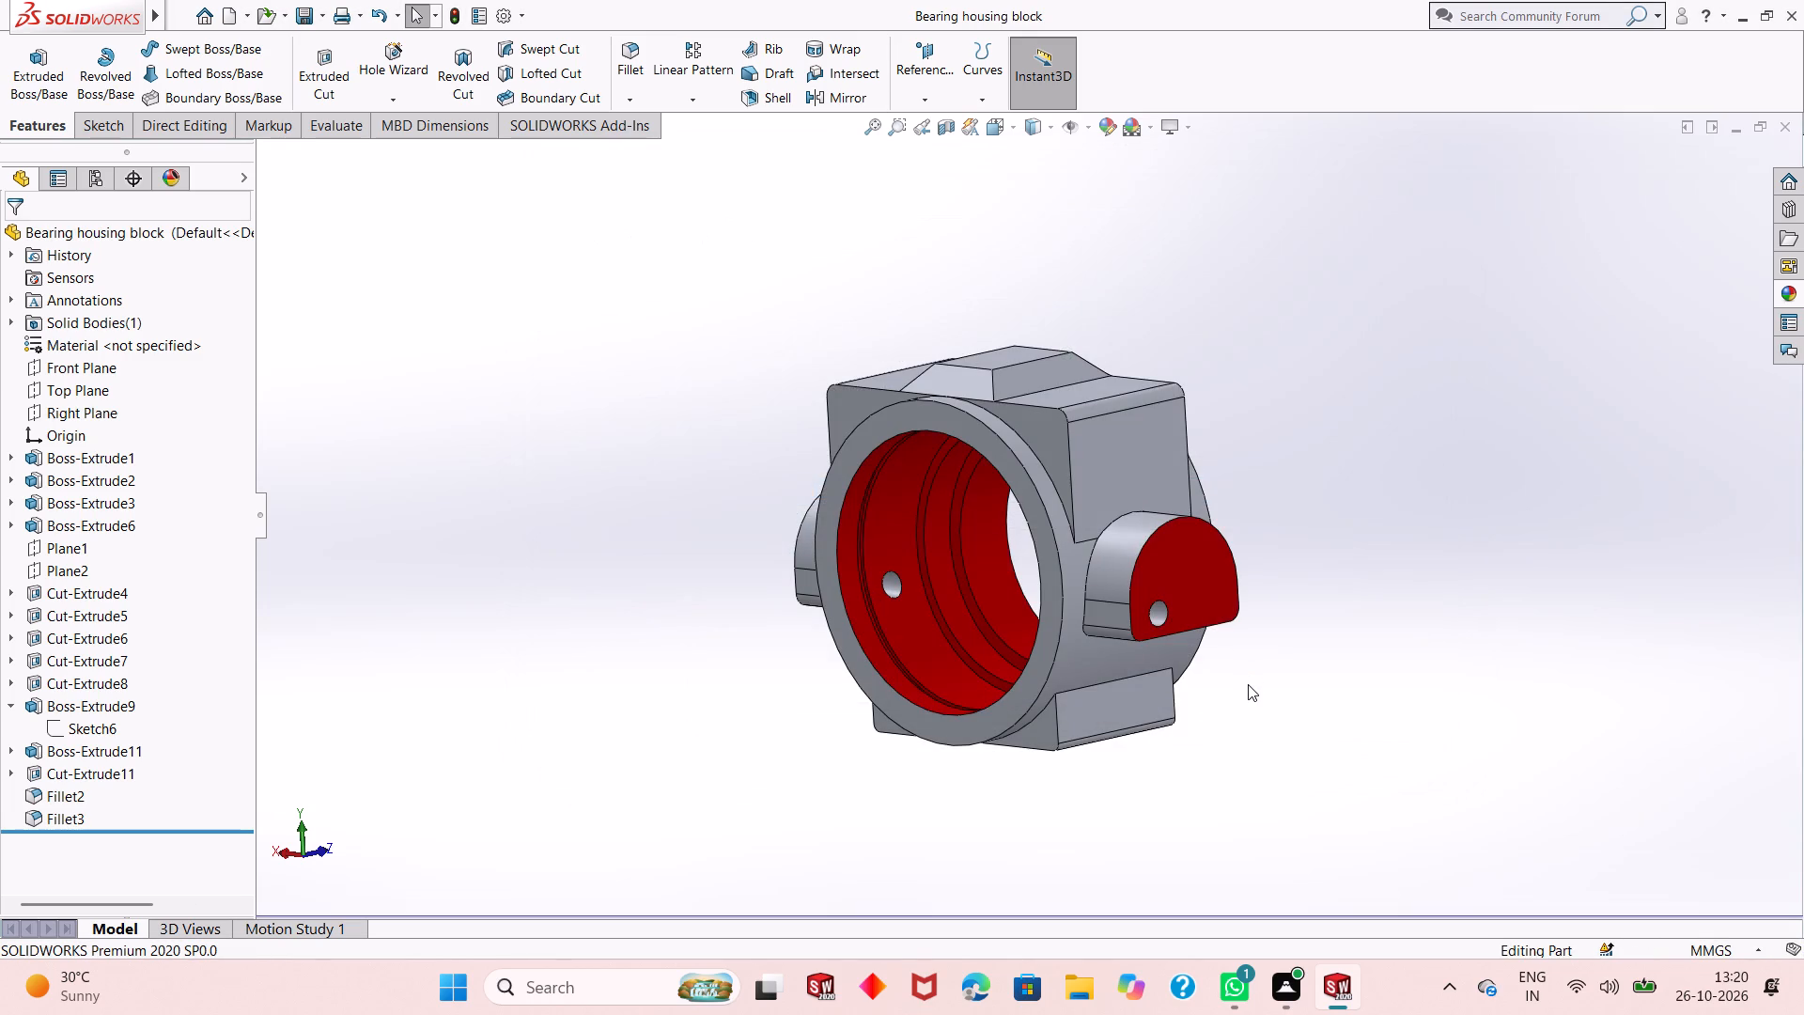
Check the housing from both bore ends and save the part again.
middle_drag(1197, 727, 1359, 629)
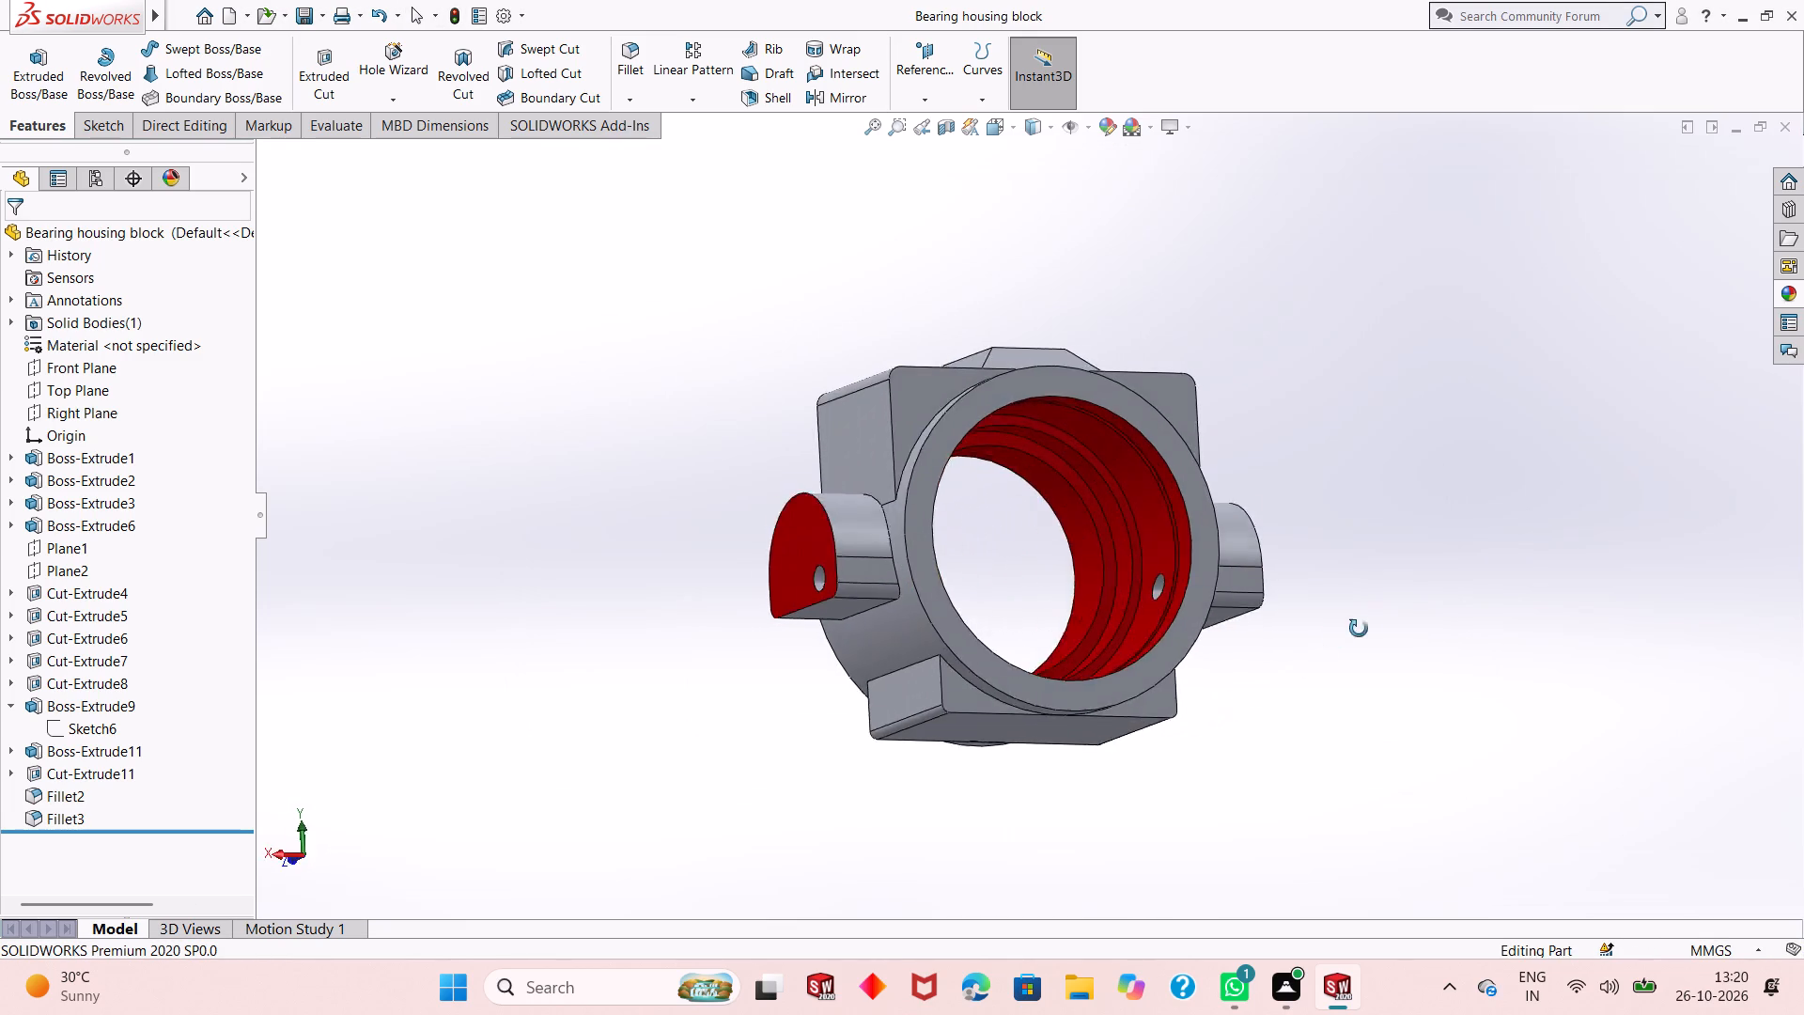
middle_drag(1359, 629, 1295, 641)
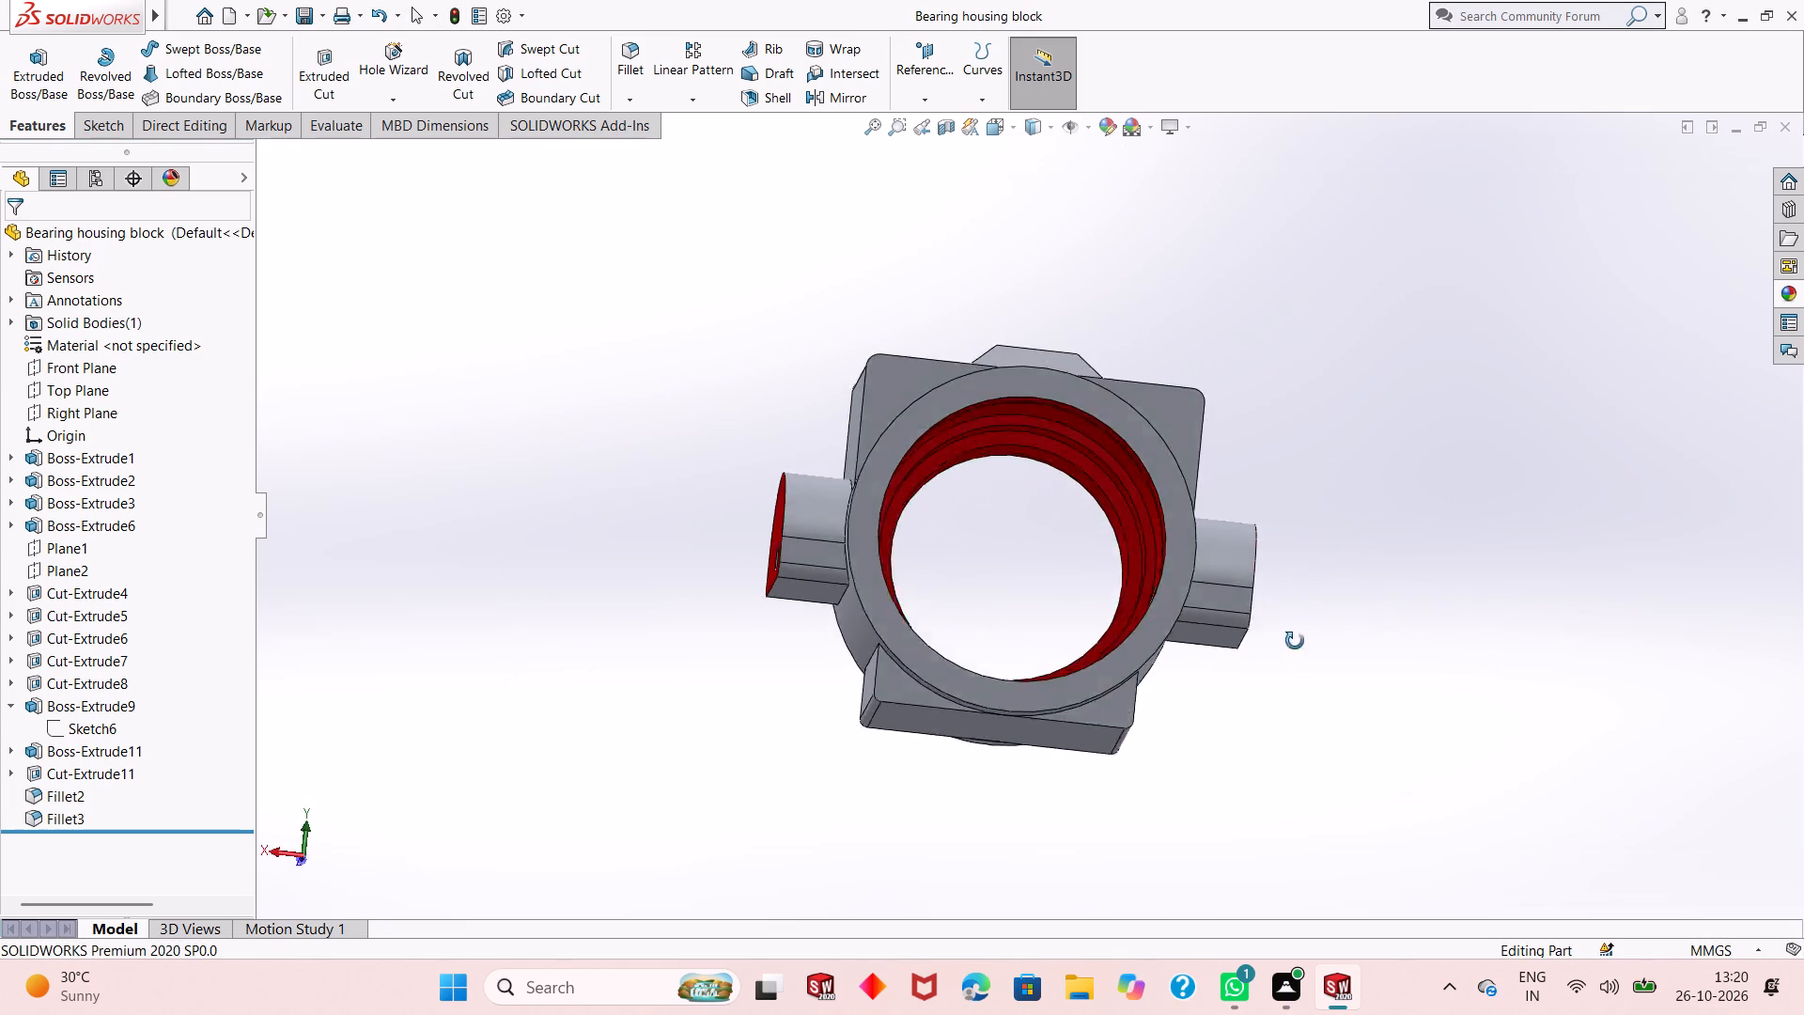
middle_drag(1295, 641, 1200, 706)
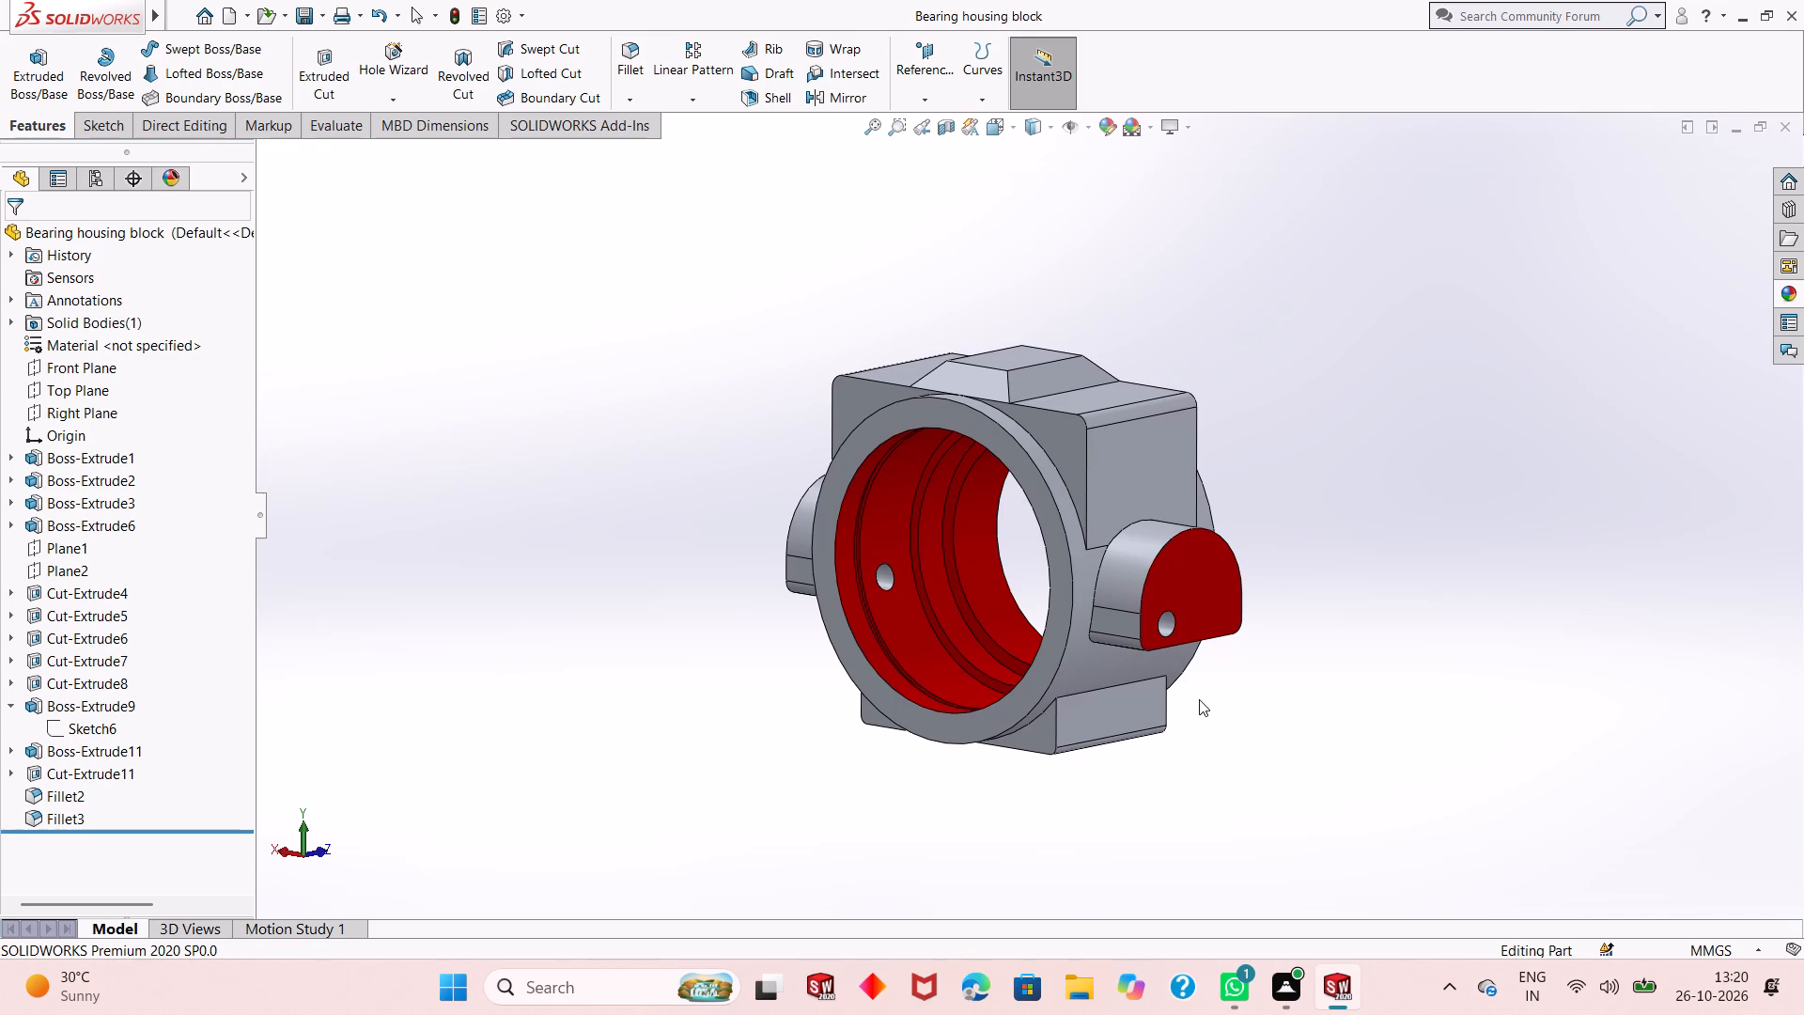
key(ctrl+s)
Export the part as an Adobe PDF file named Bearing housing block in the Dp SolidWorks folder.
click(319, 13)
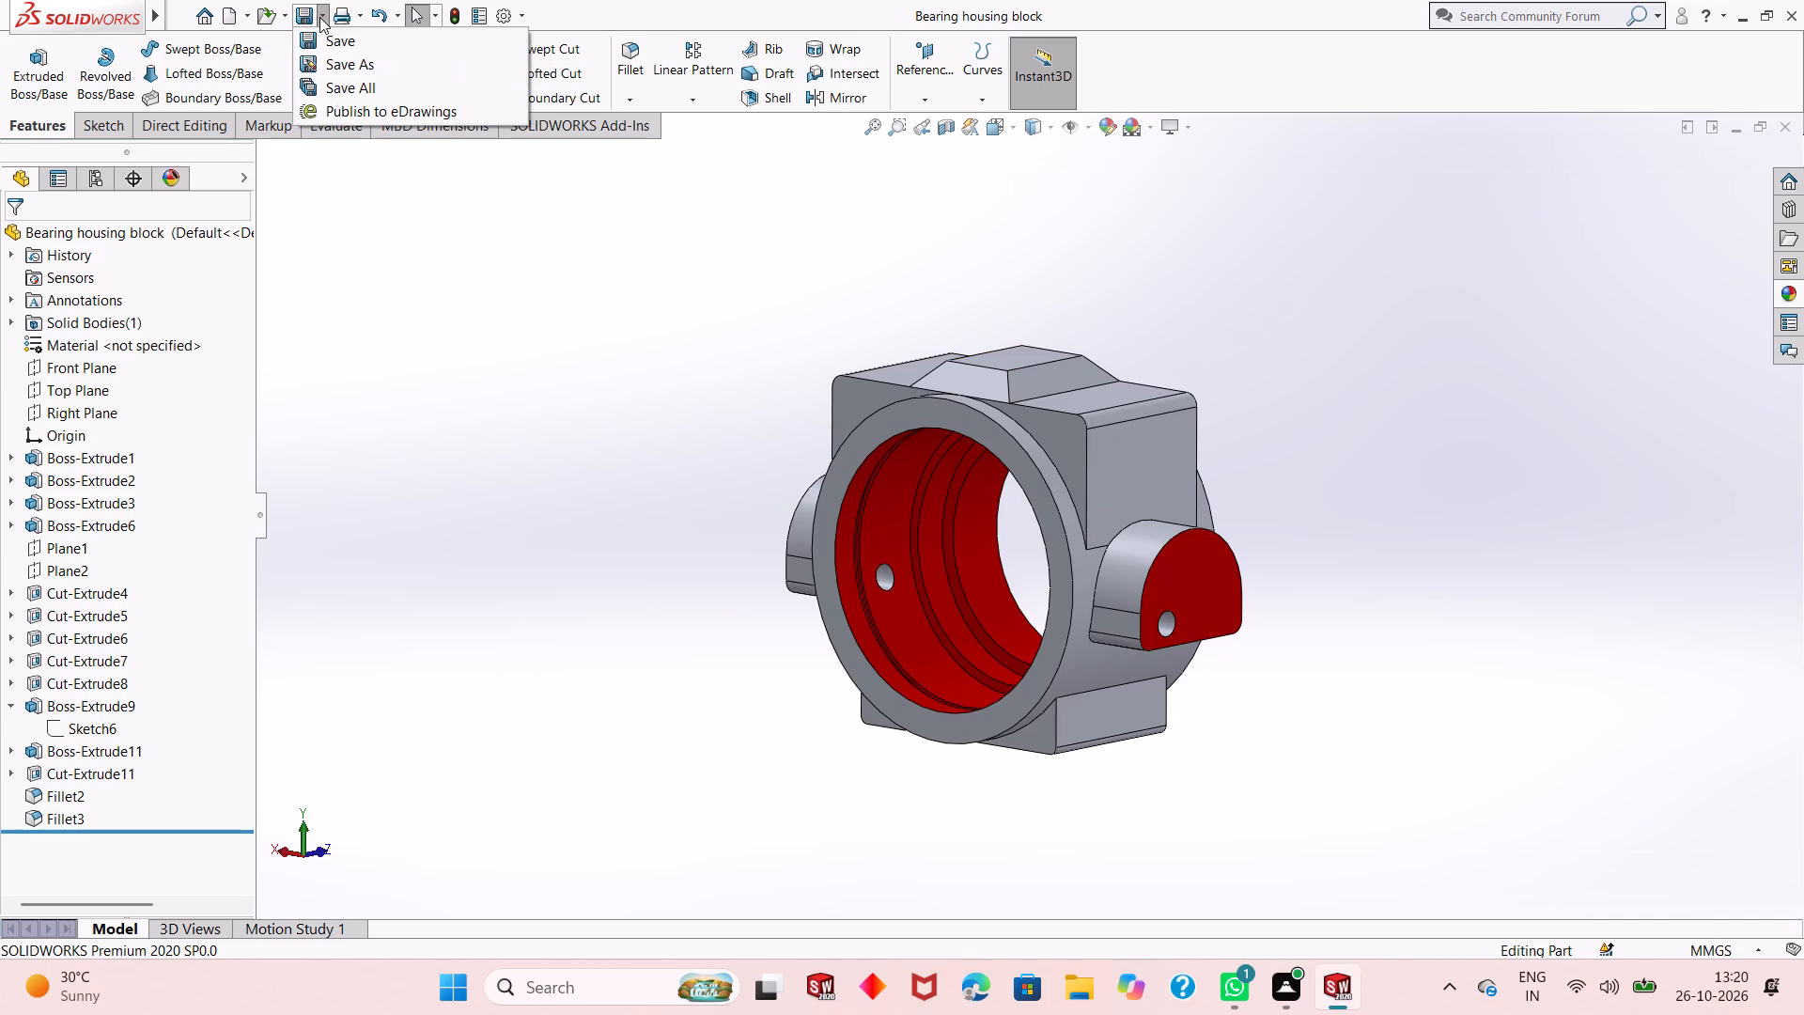
click(382, 69)
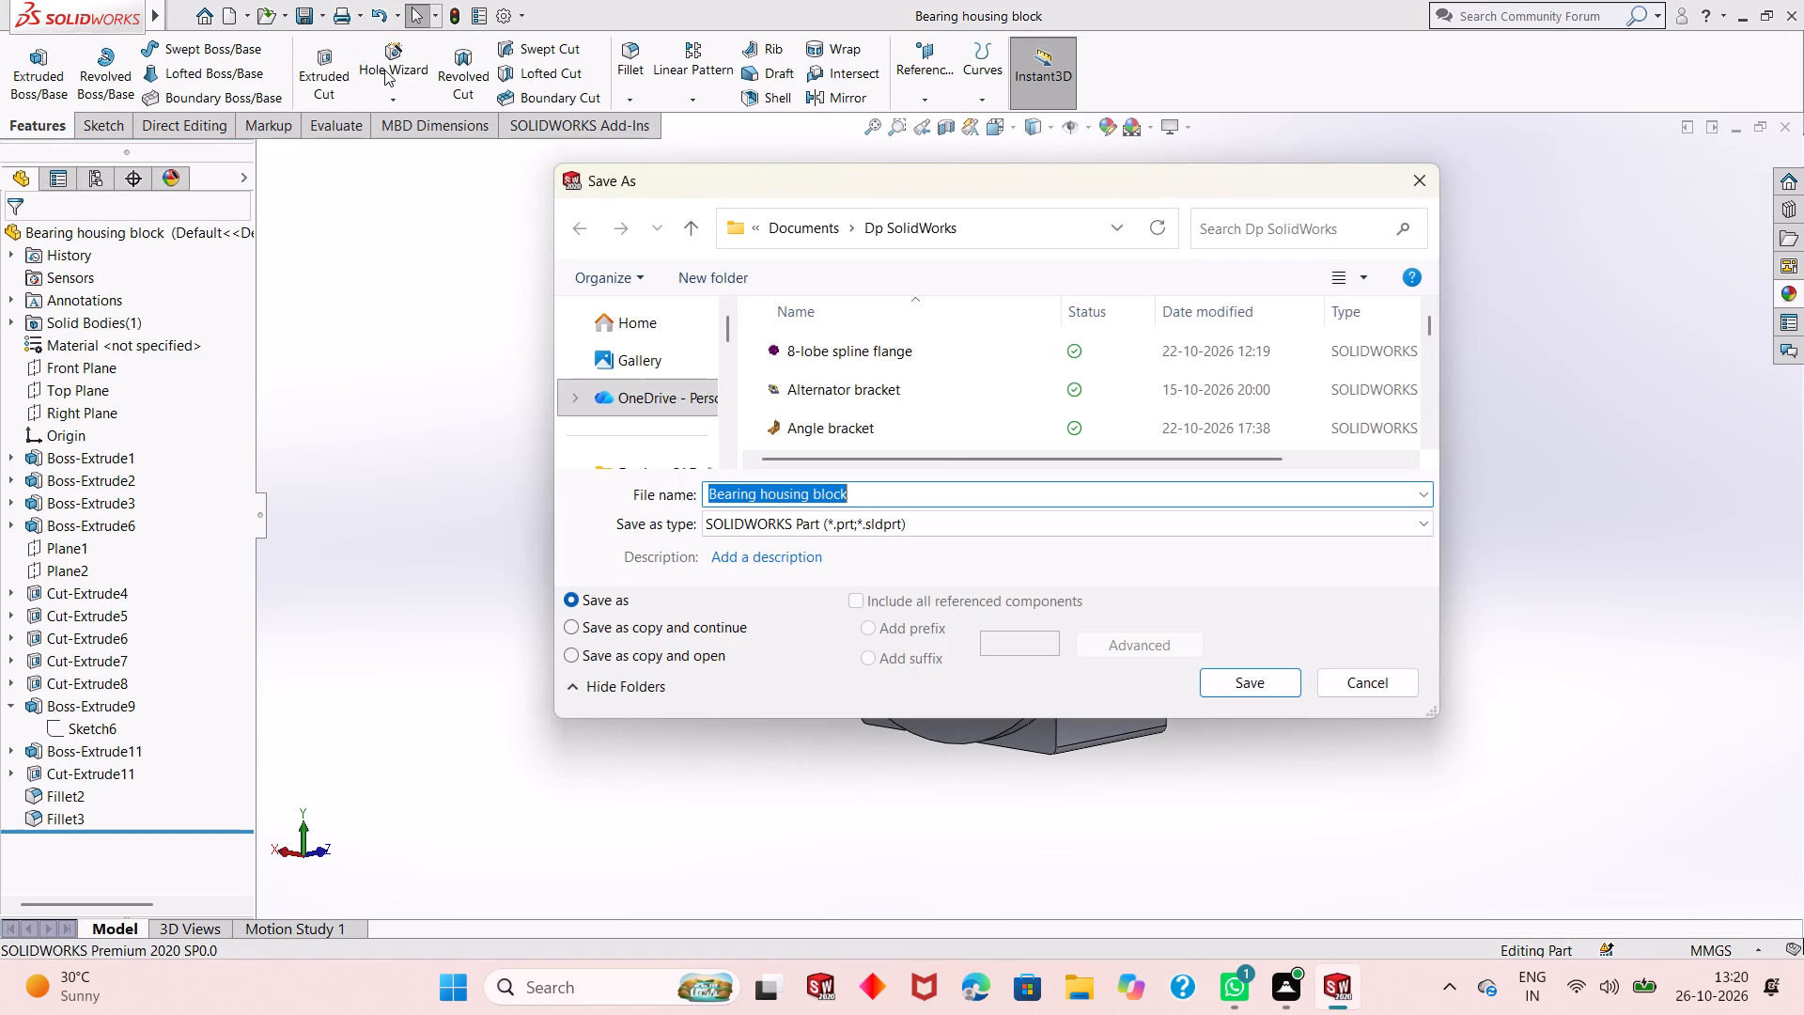
click(925, 525)
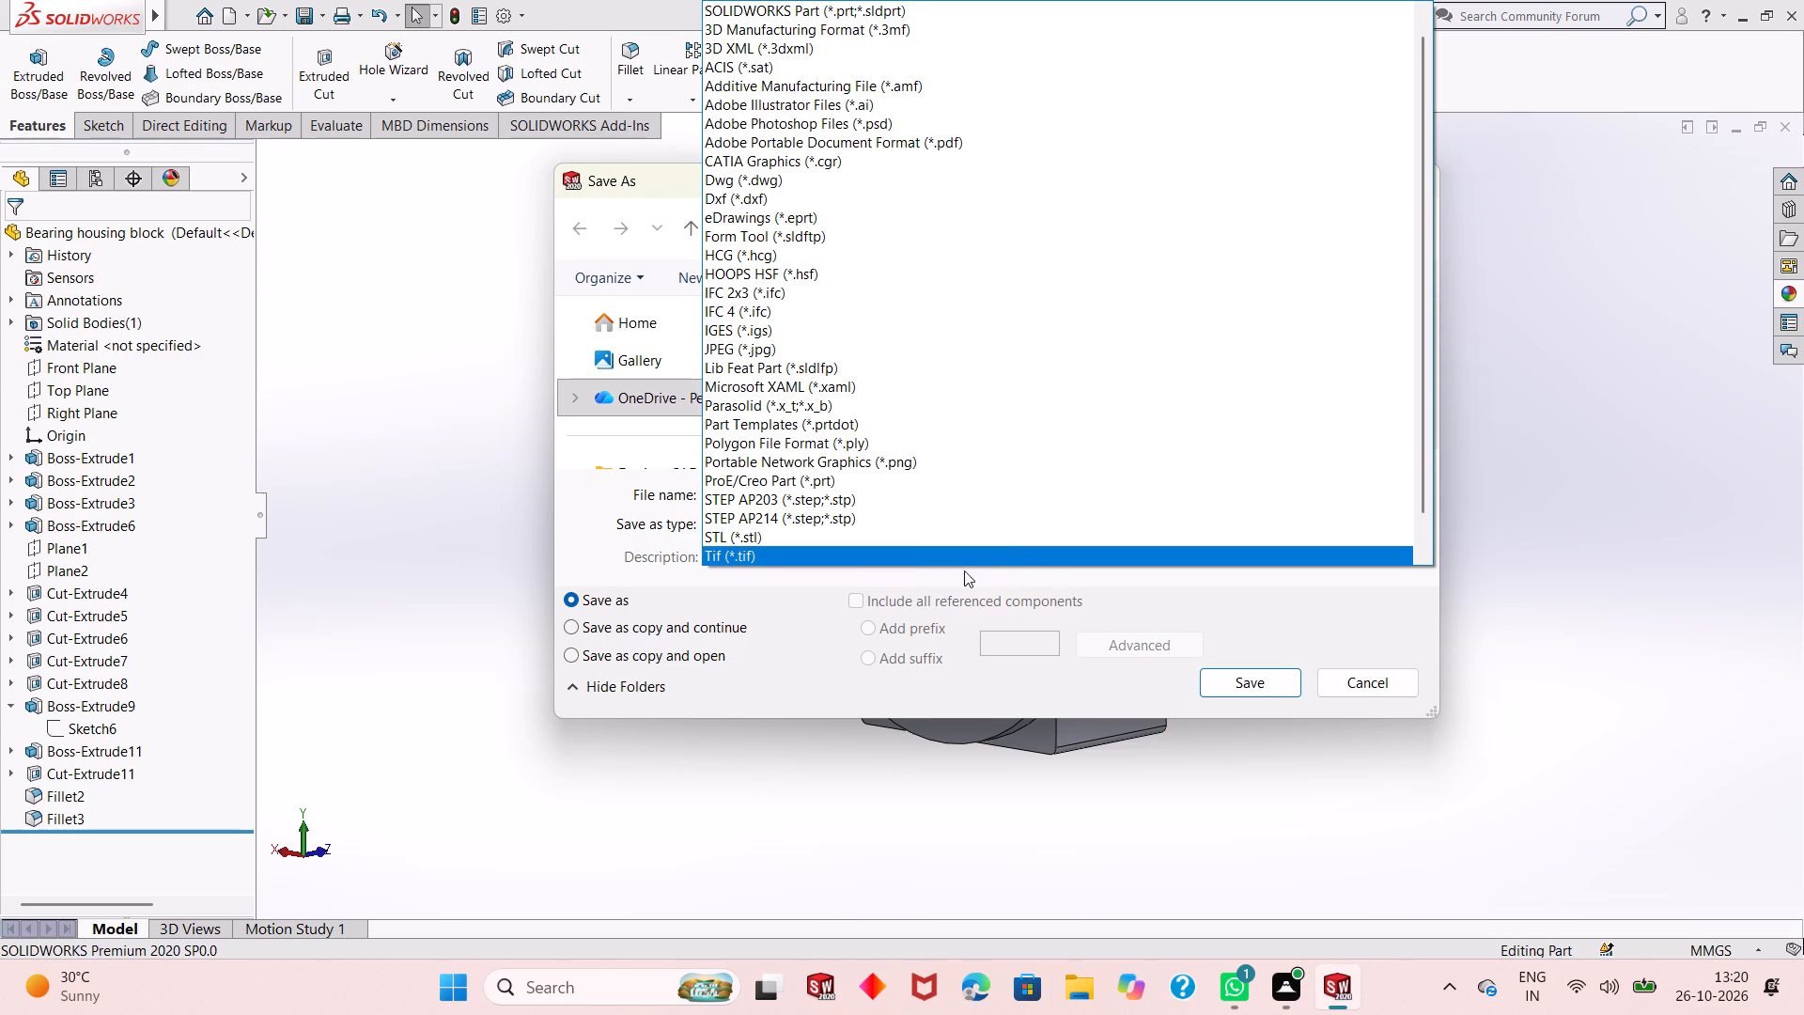
click(1011, 145)
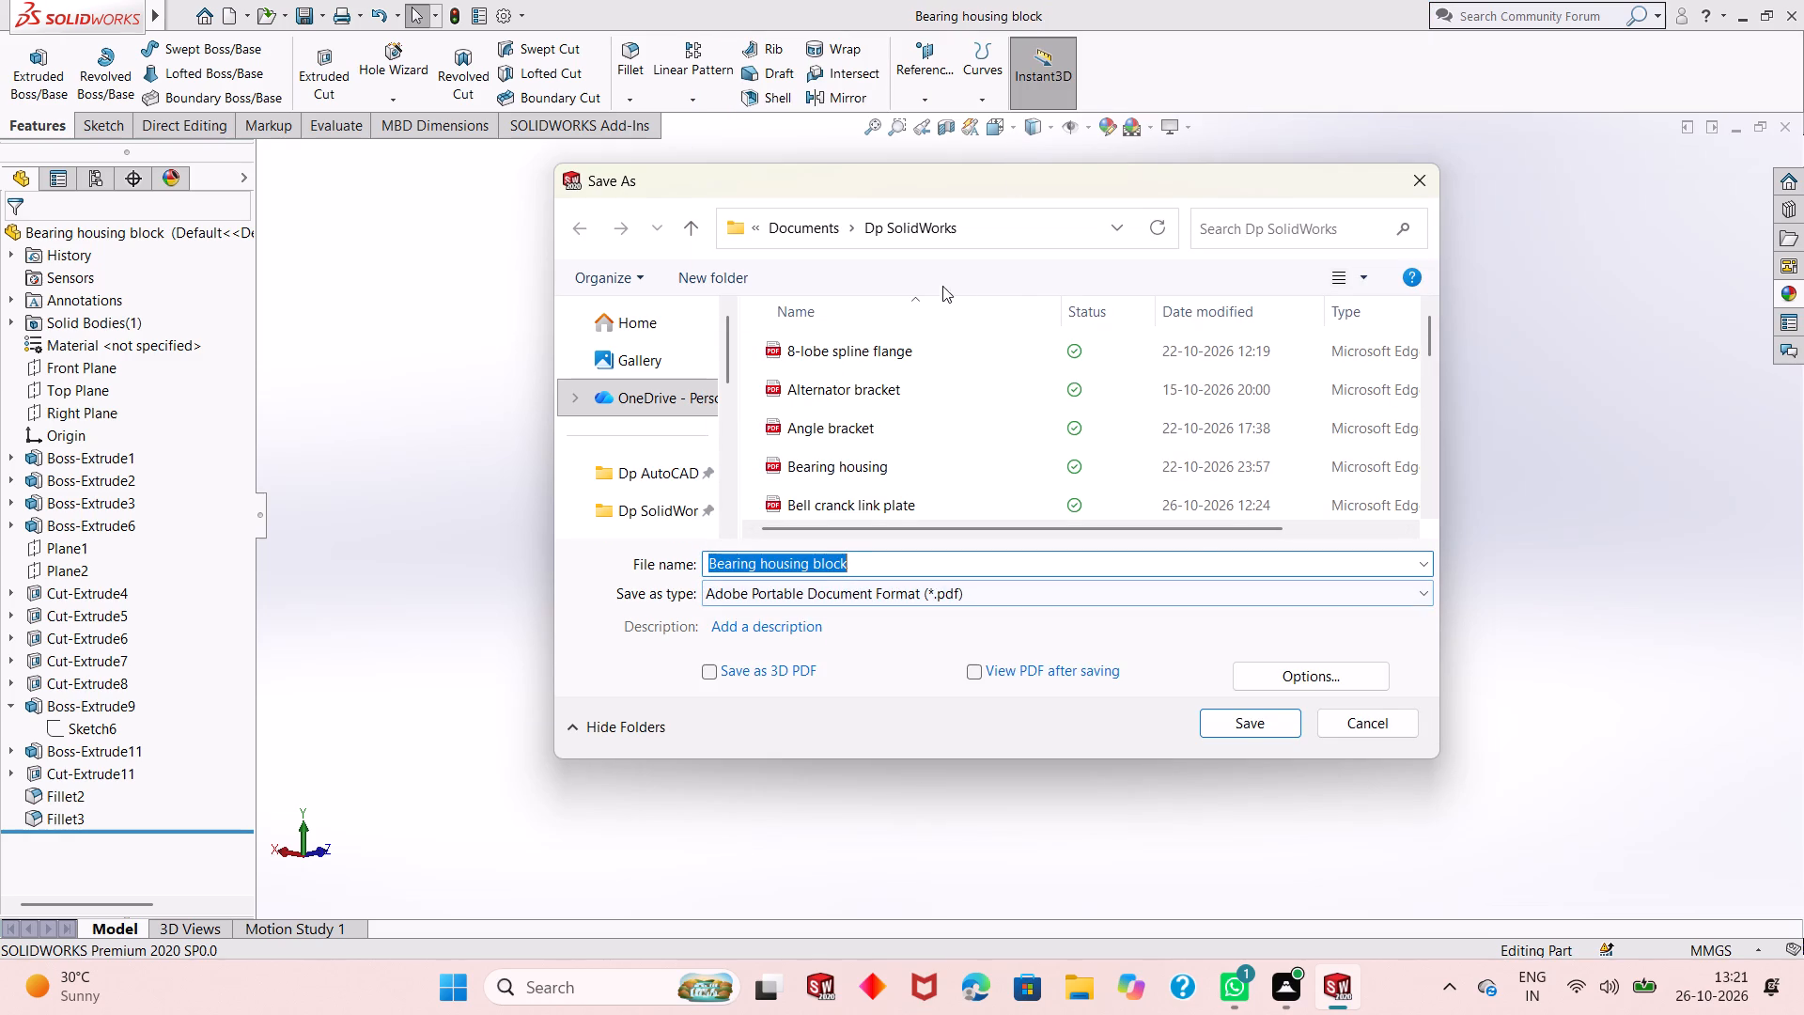
click(1242, 728)
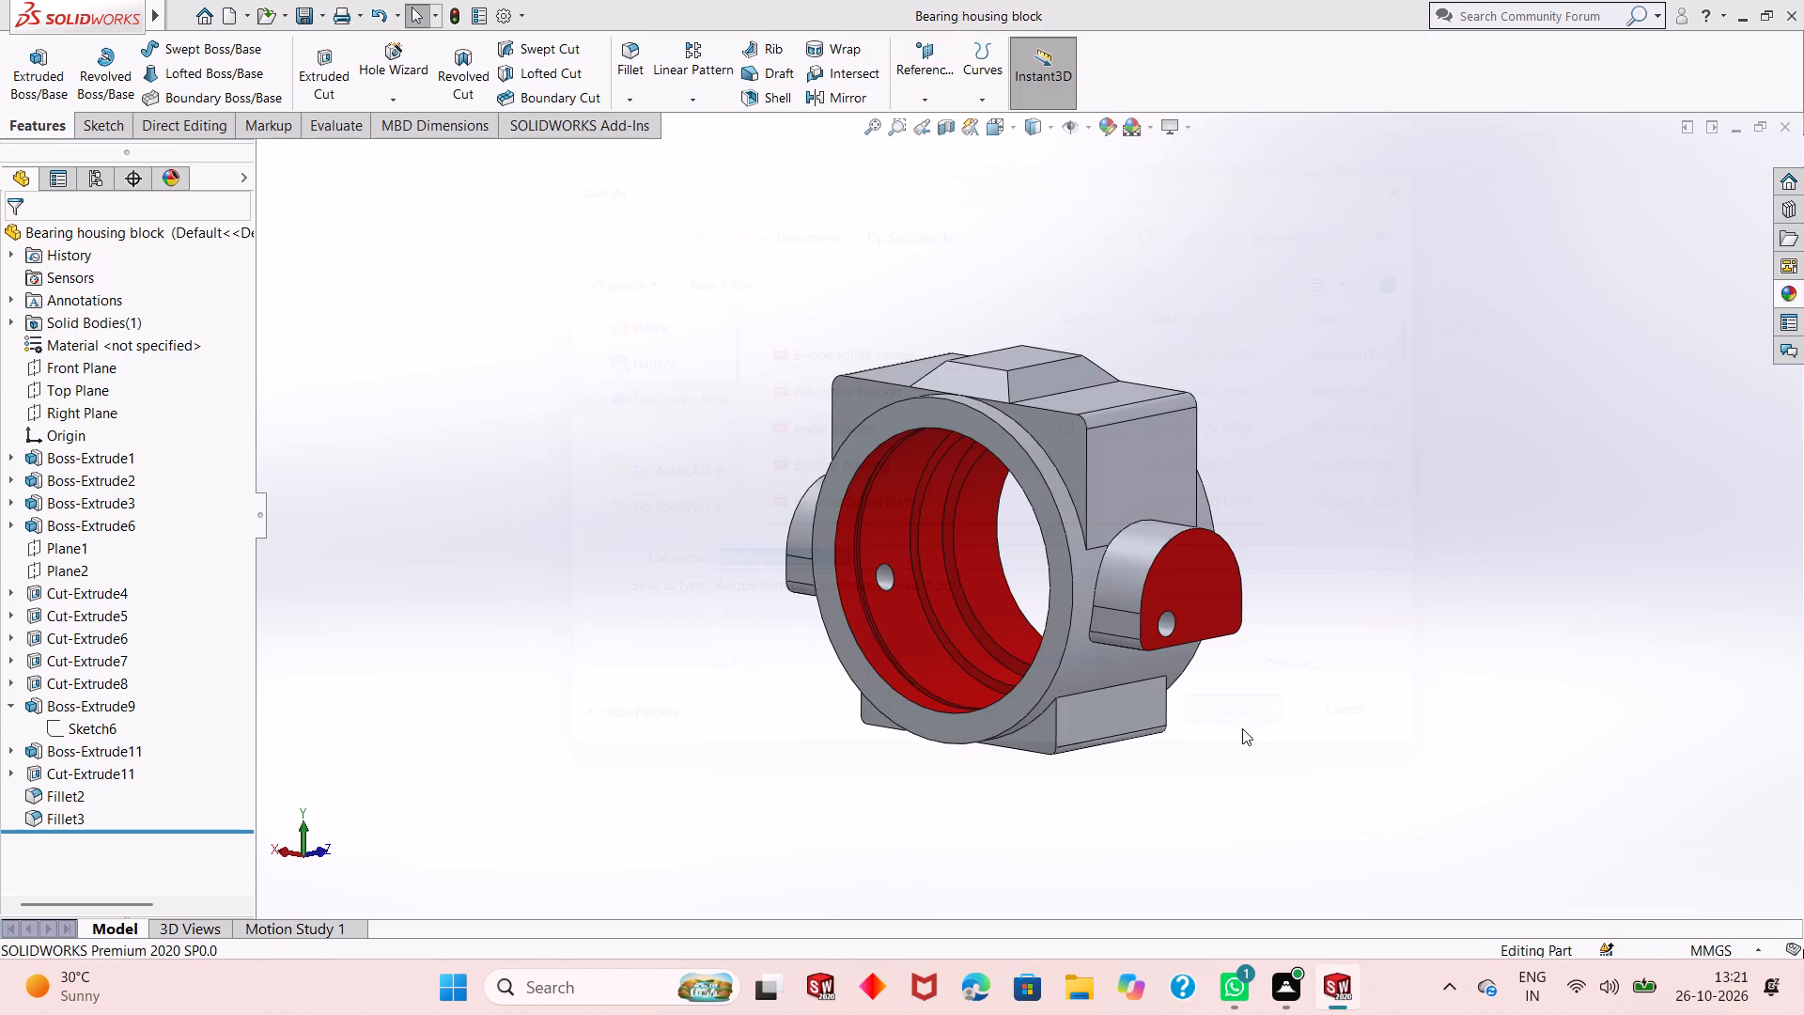